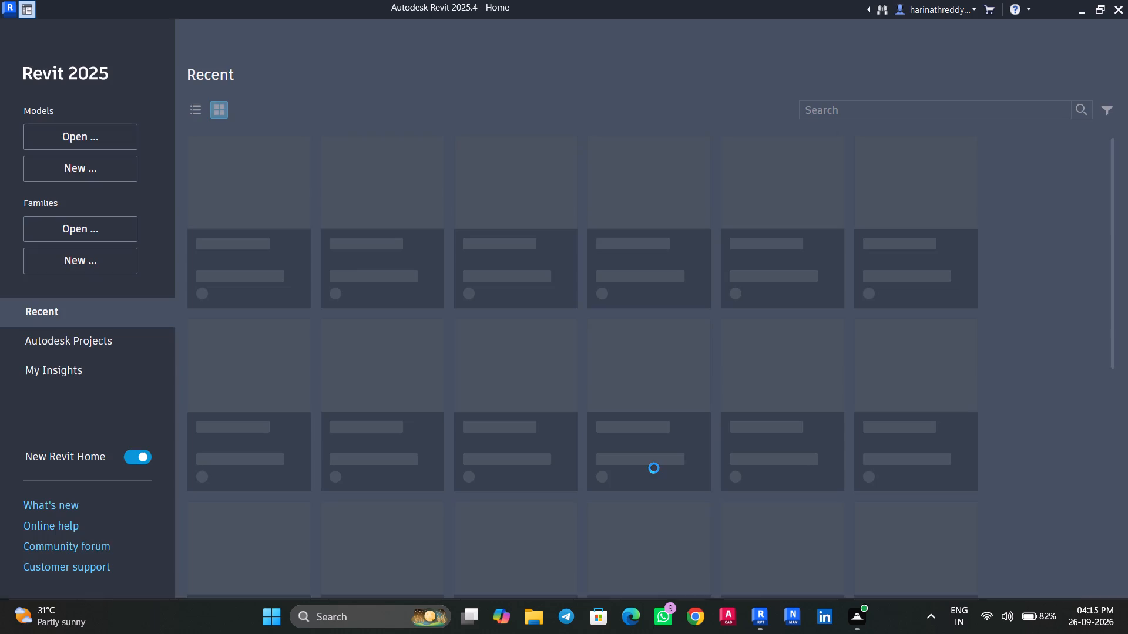
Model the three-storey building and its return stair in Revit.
Create a new project based on the Architectural Template.
click(89, 165)
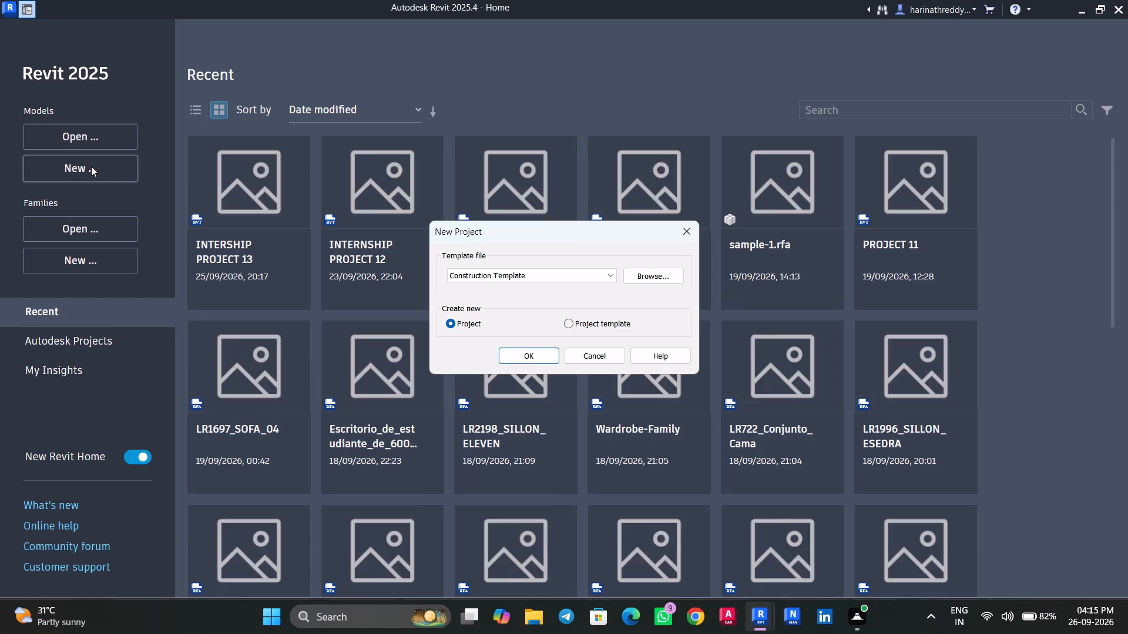
key(Down)
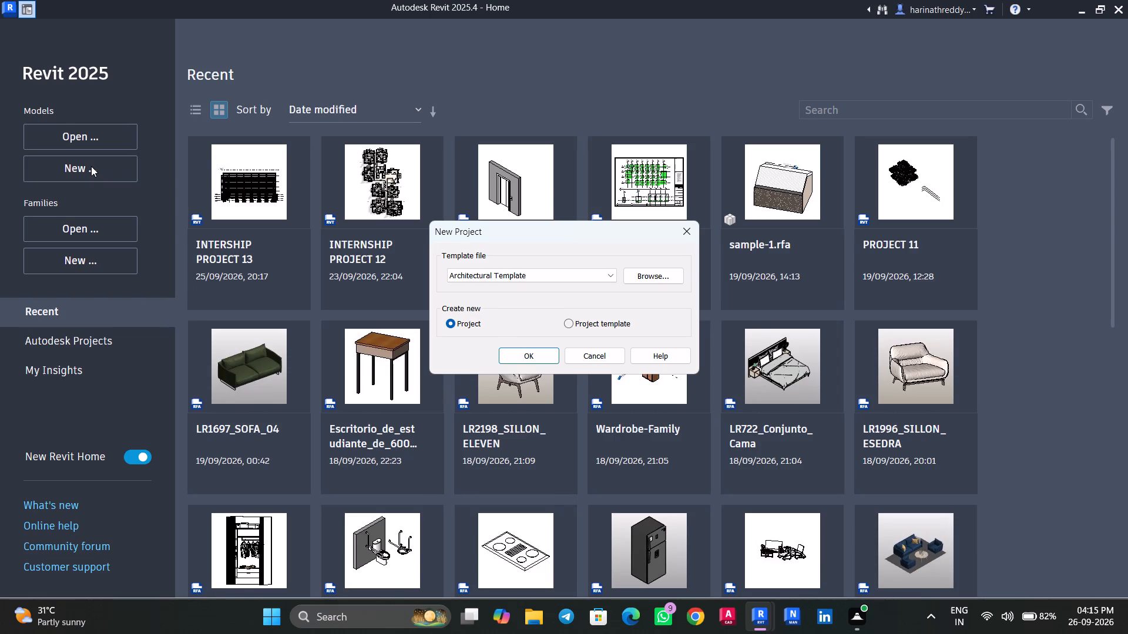
key(Return)
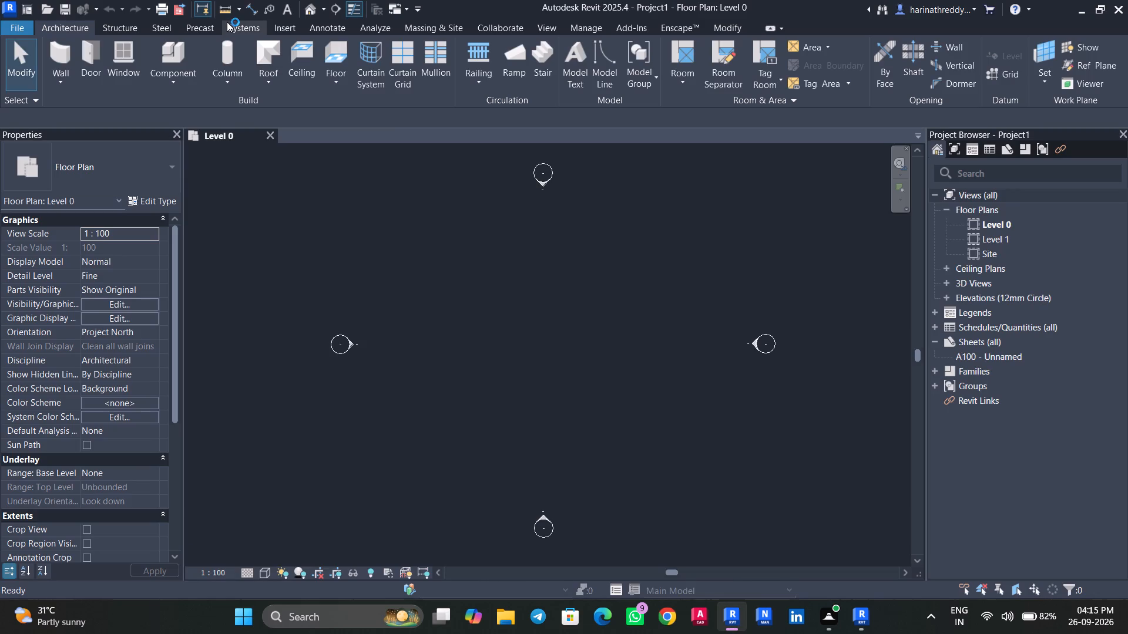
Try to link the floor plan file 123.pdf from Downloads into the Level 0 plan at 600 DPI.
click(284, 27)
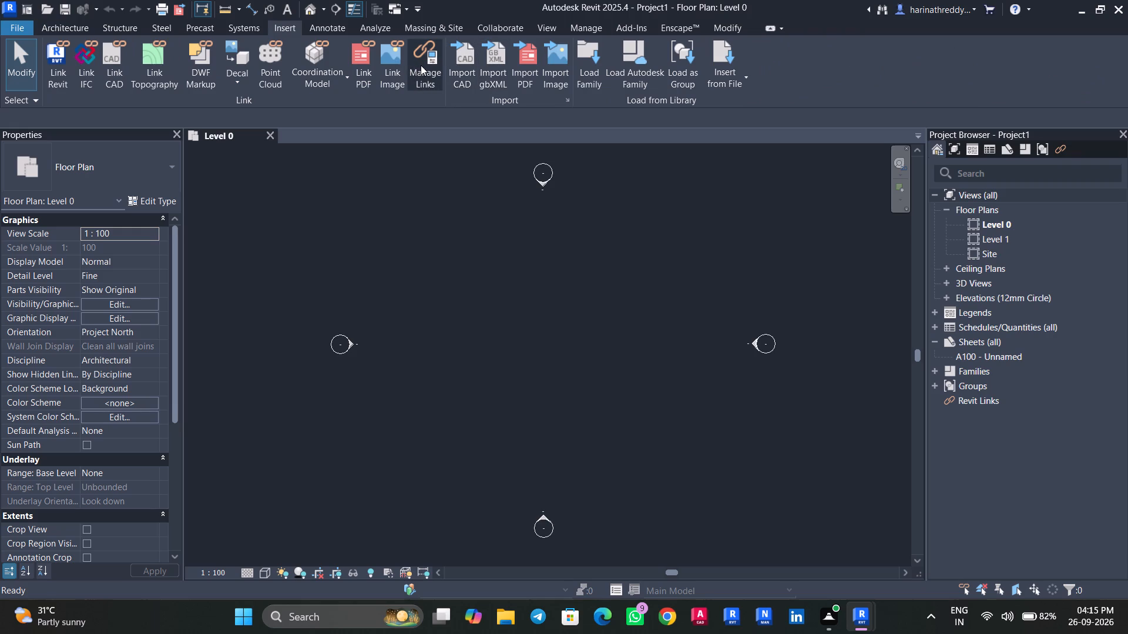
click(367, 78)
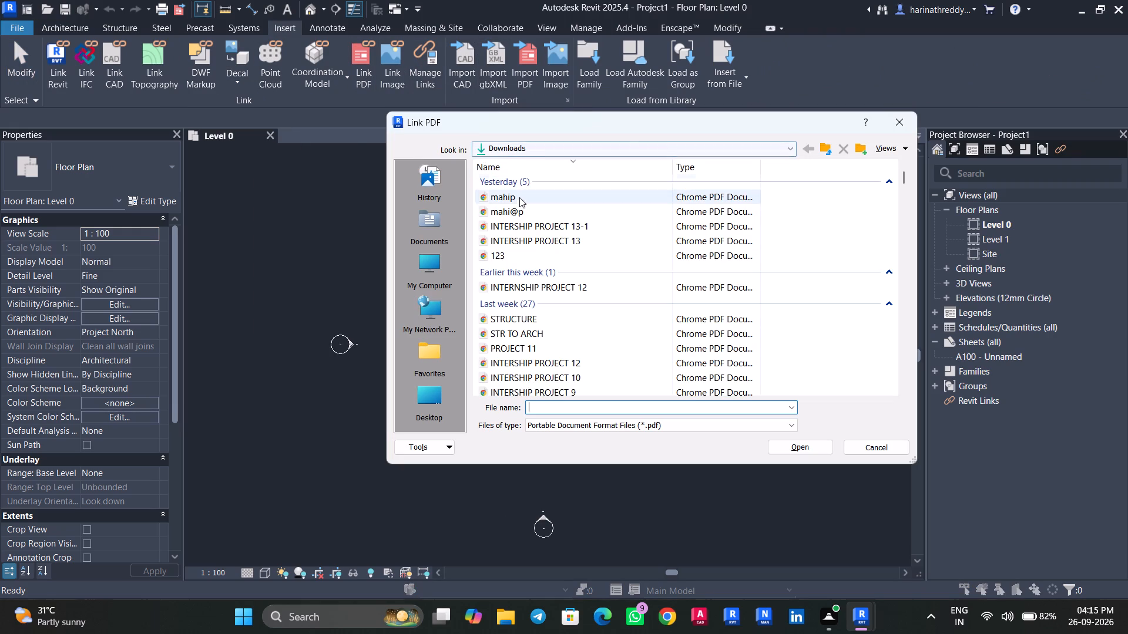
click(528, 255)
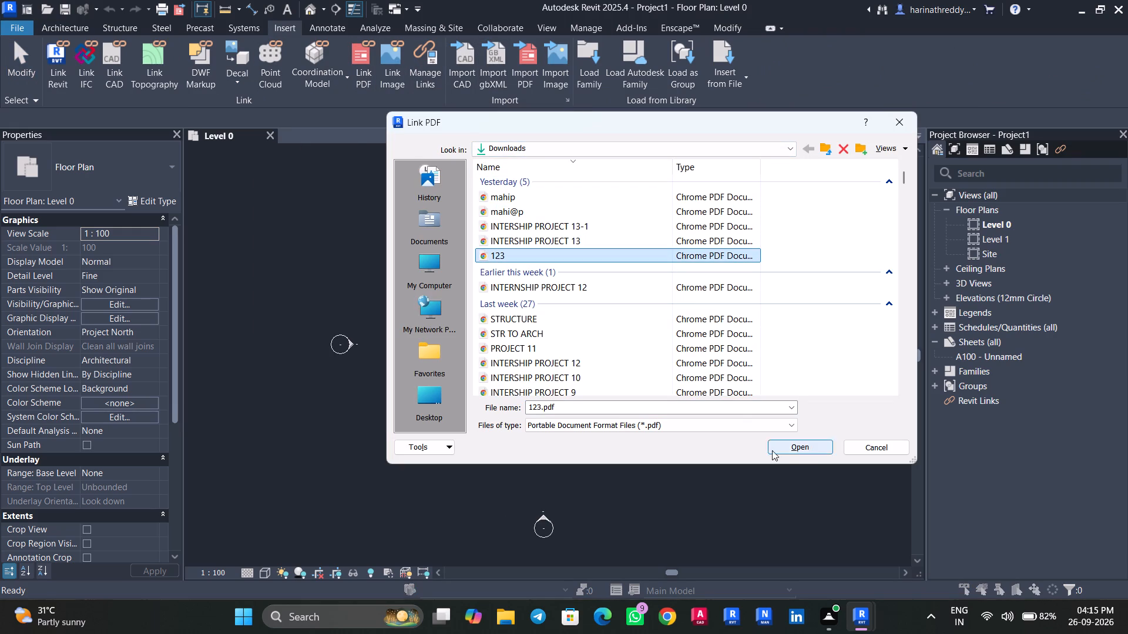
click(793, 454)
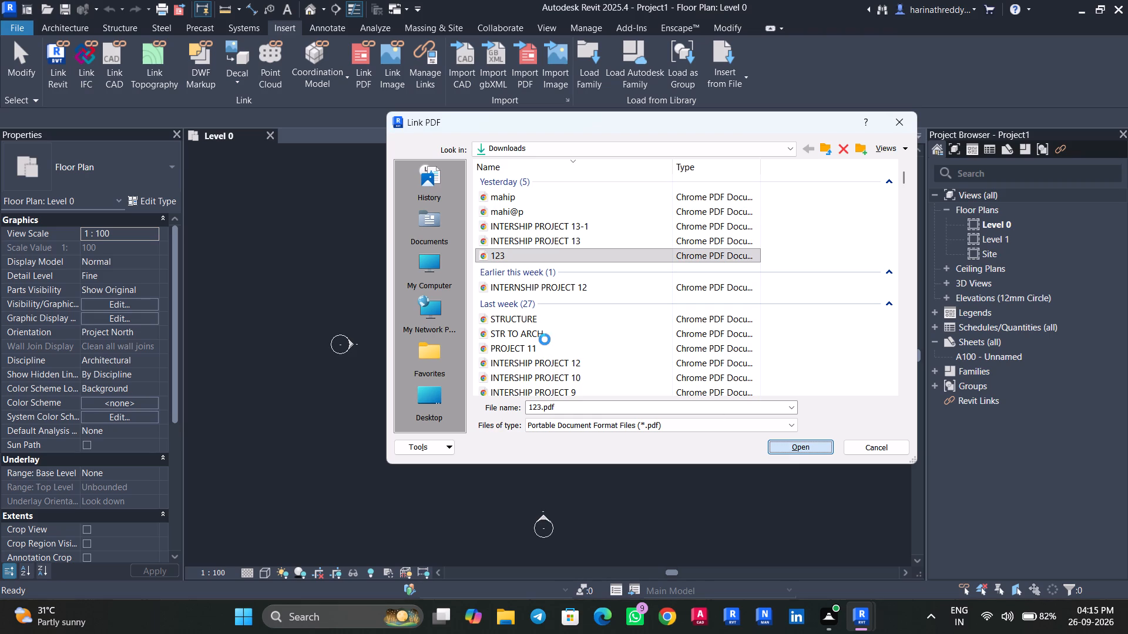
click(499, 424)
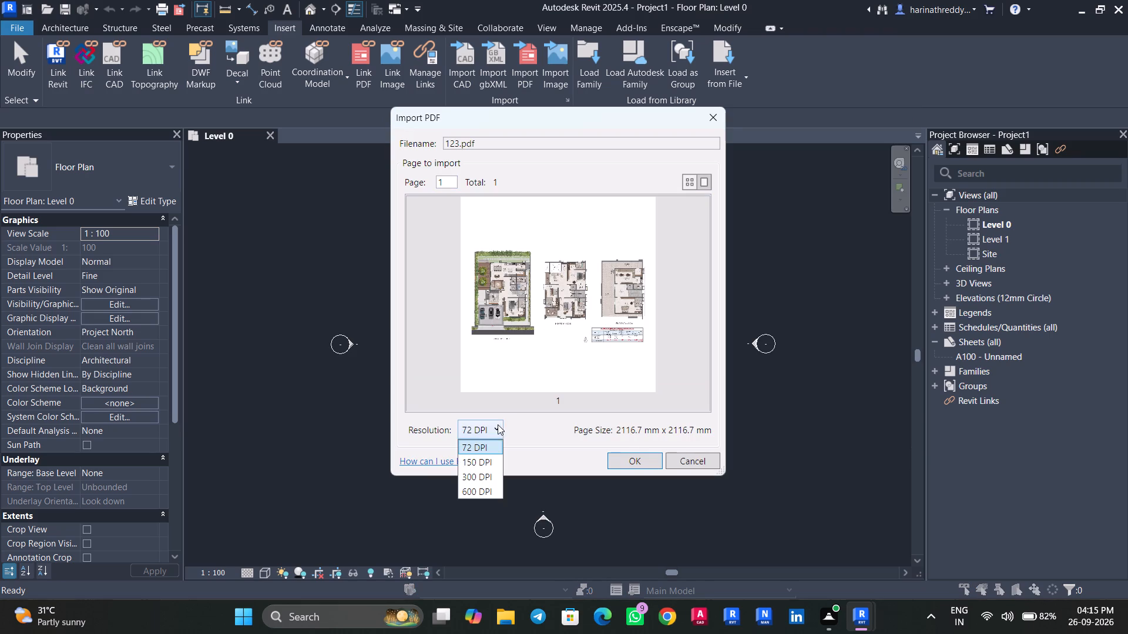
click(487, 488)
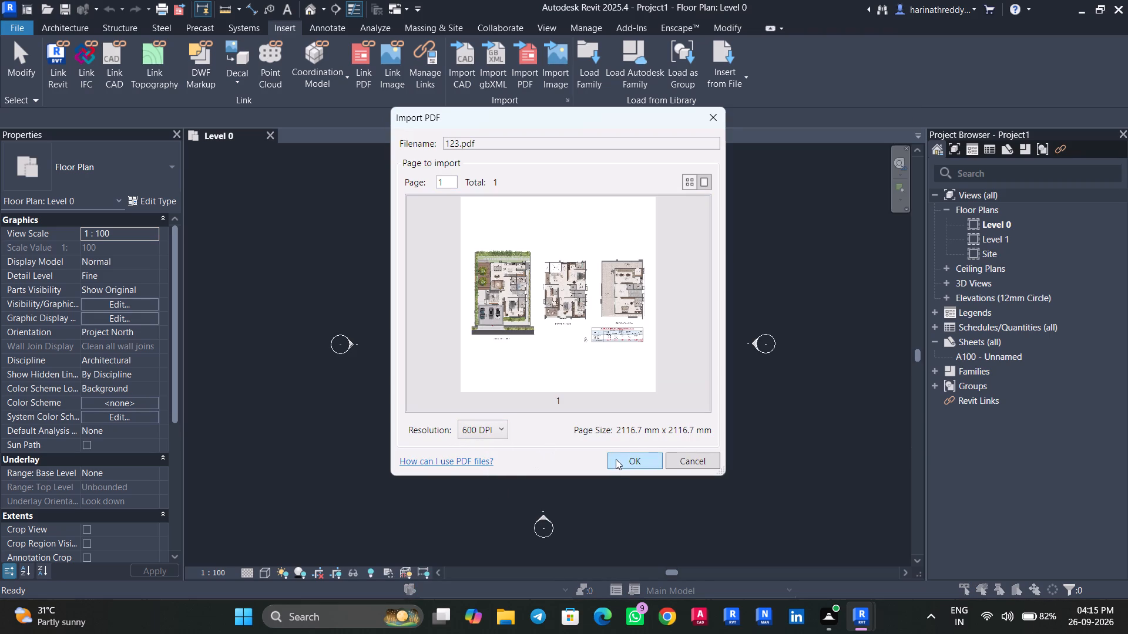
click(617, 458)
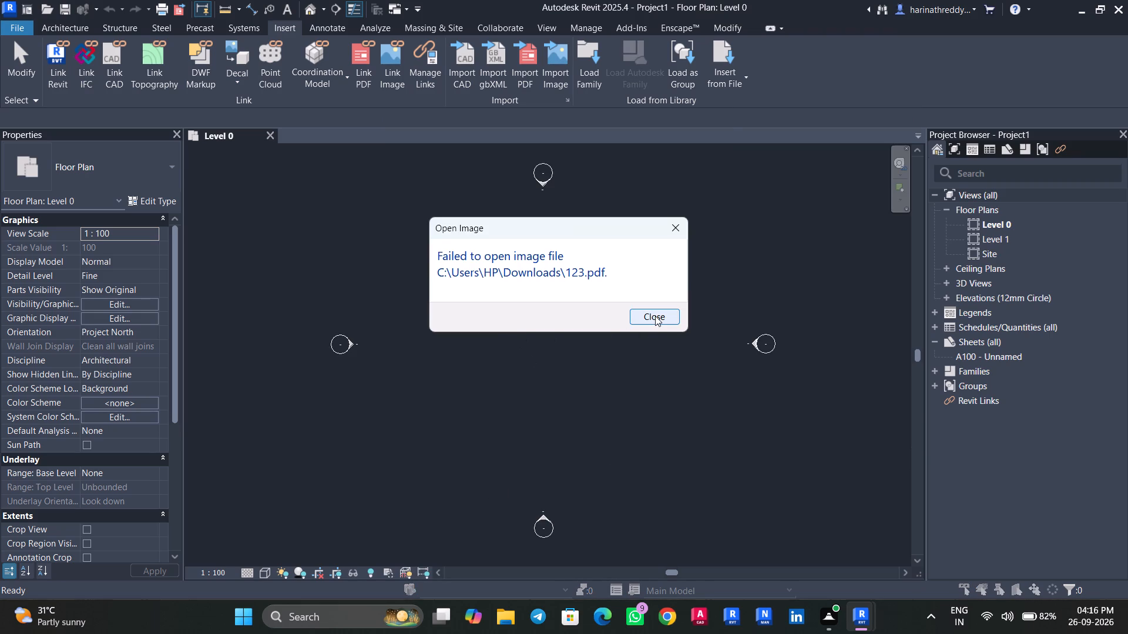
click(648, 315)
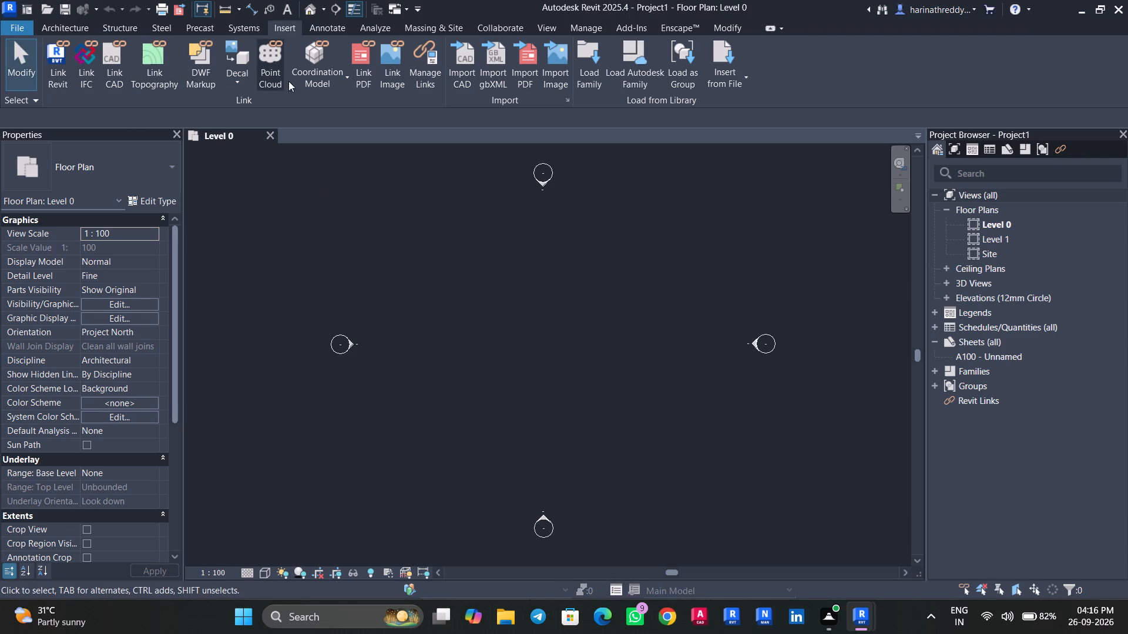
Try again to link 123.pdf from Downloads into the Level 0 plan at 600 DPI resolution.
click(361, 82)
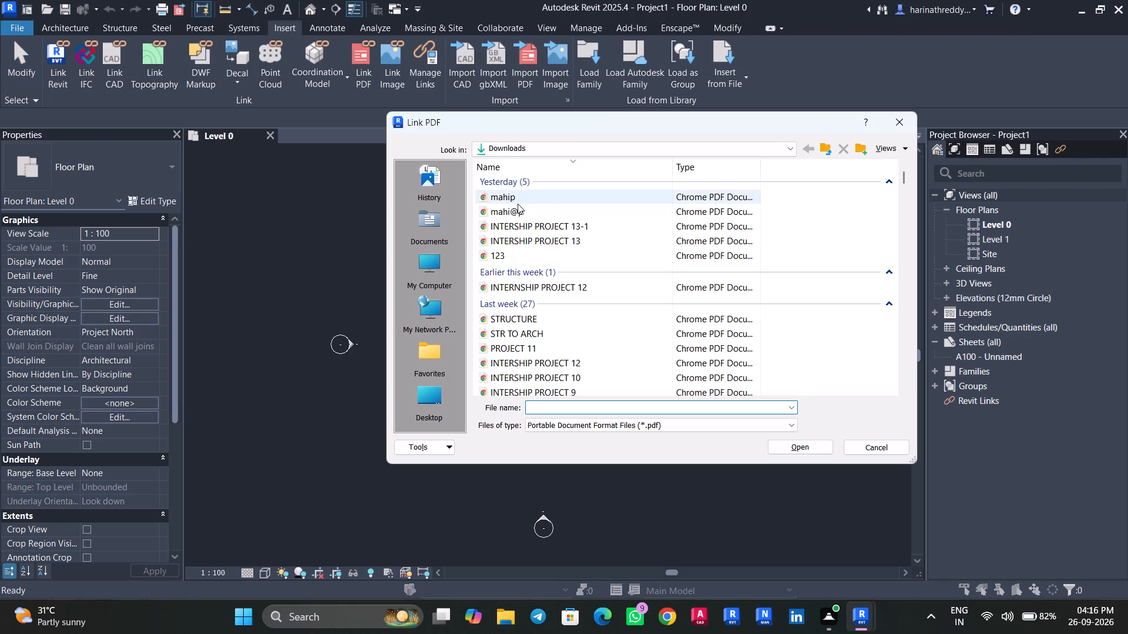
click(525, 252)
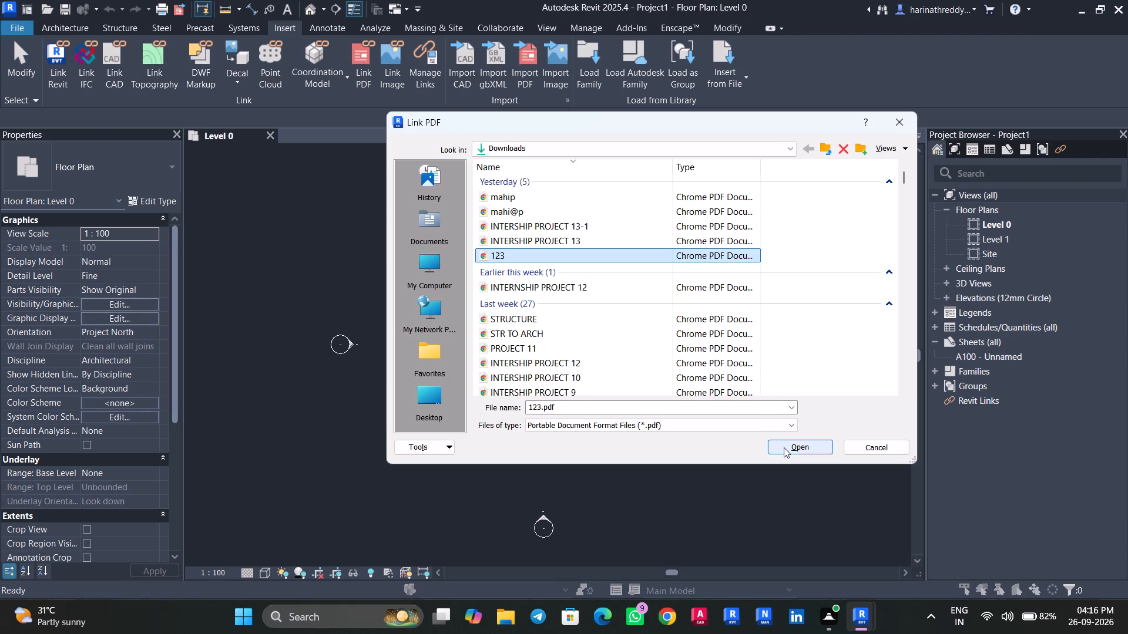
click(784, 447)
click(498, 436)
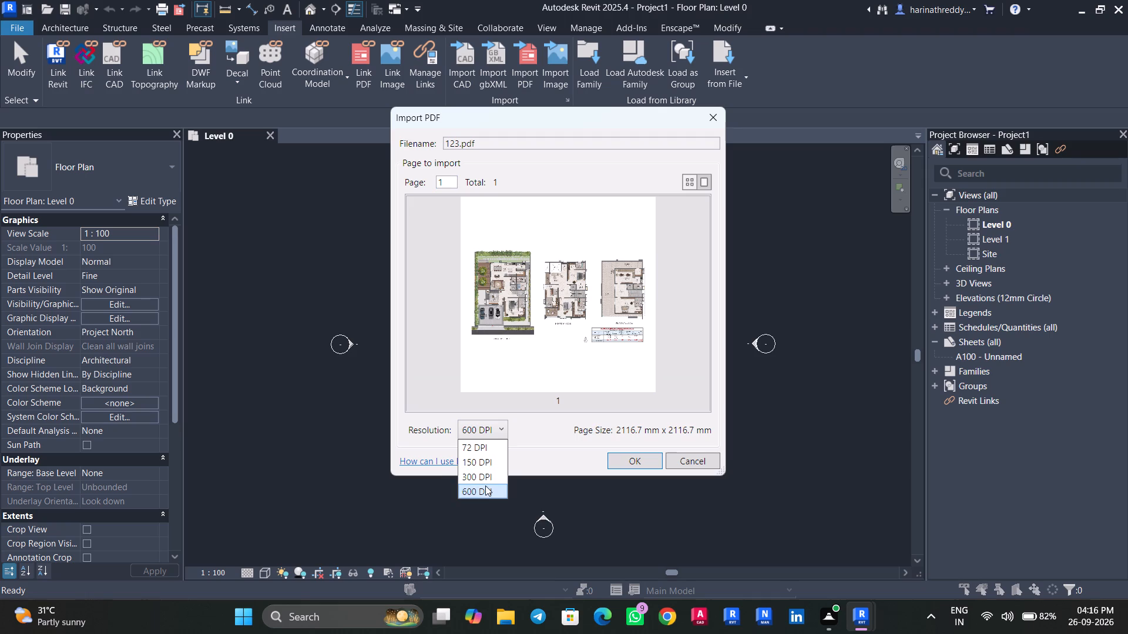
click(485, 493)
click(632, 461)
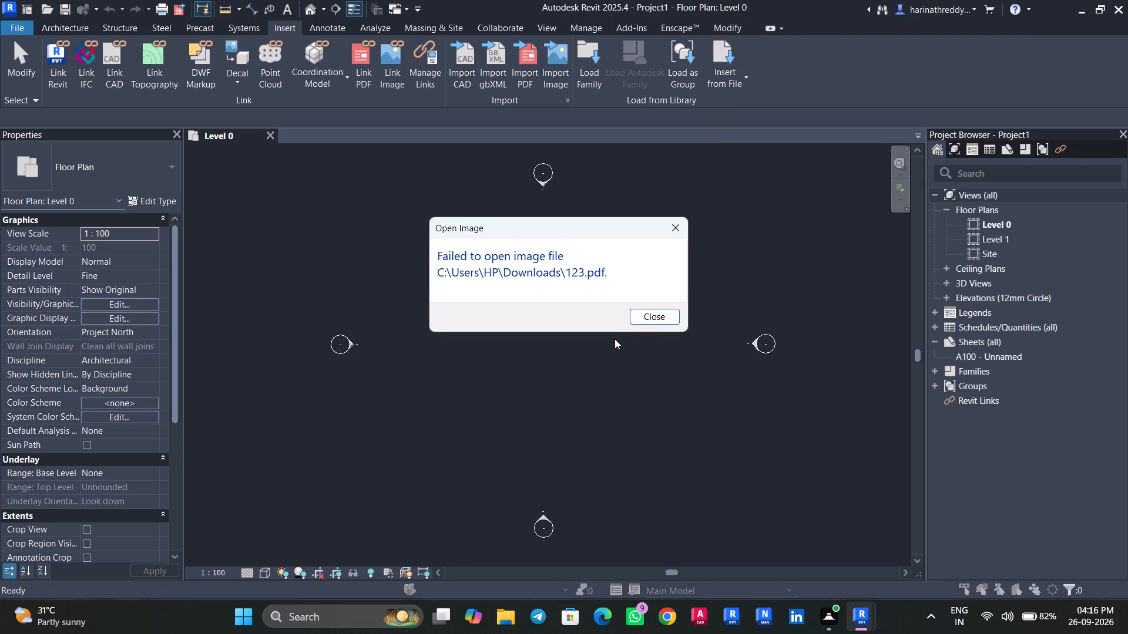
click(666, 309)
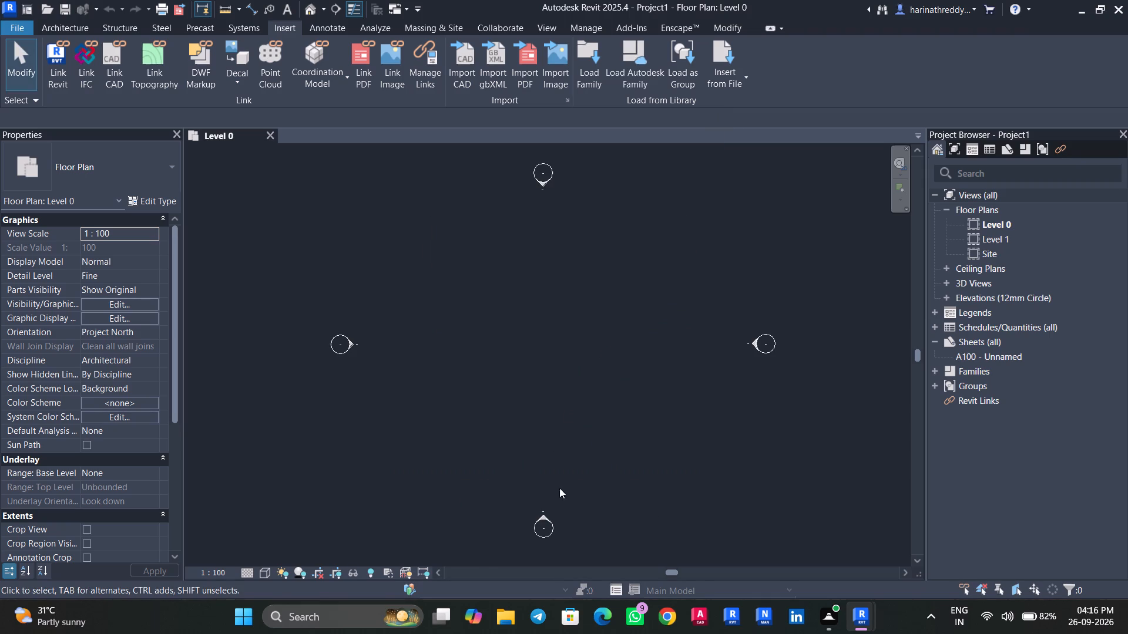
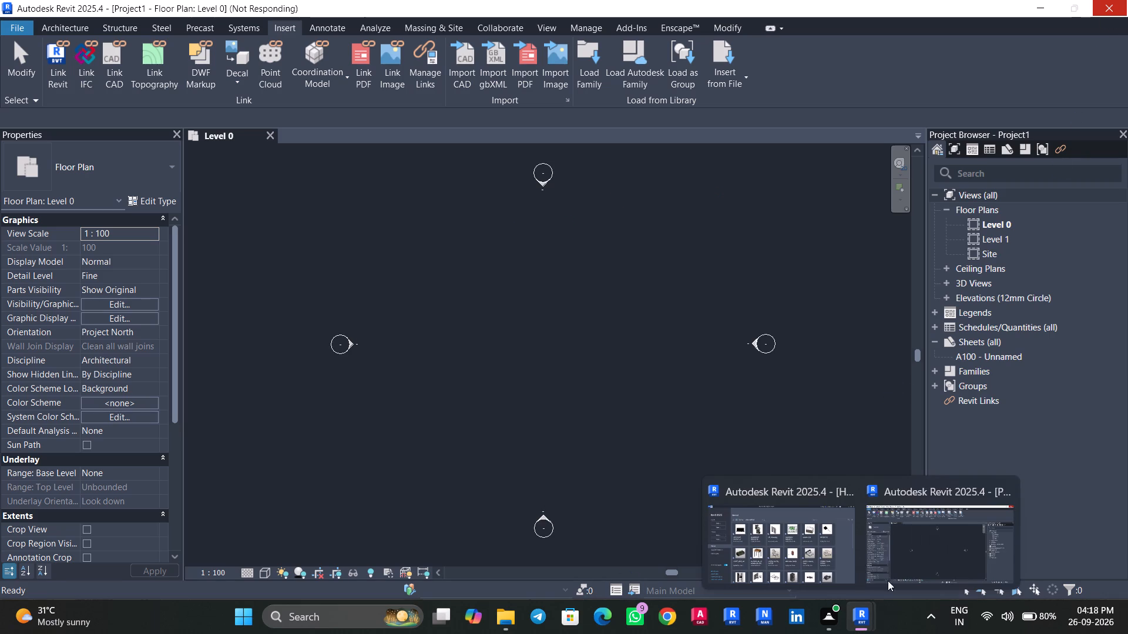
Dismiss the unresponsive project window and create a new project based on the Architectural Template.
click(1004, 491)
click(817, 537)
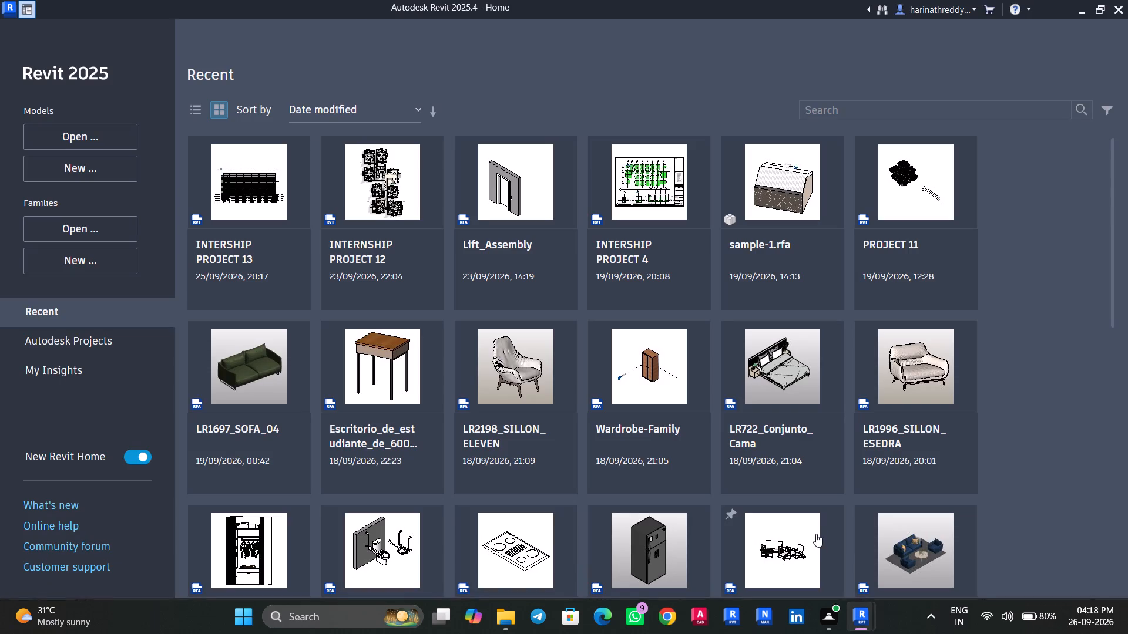
click(92, 168)
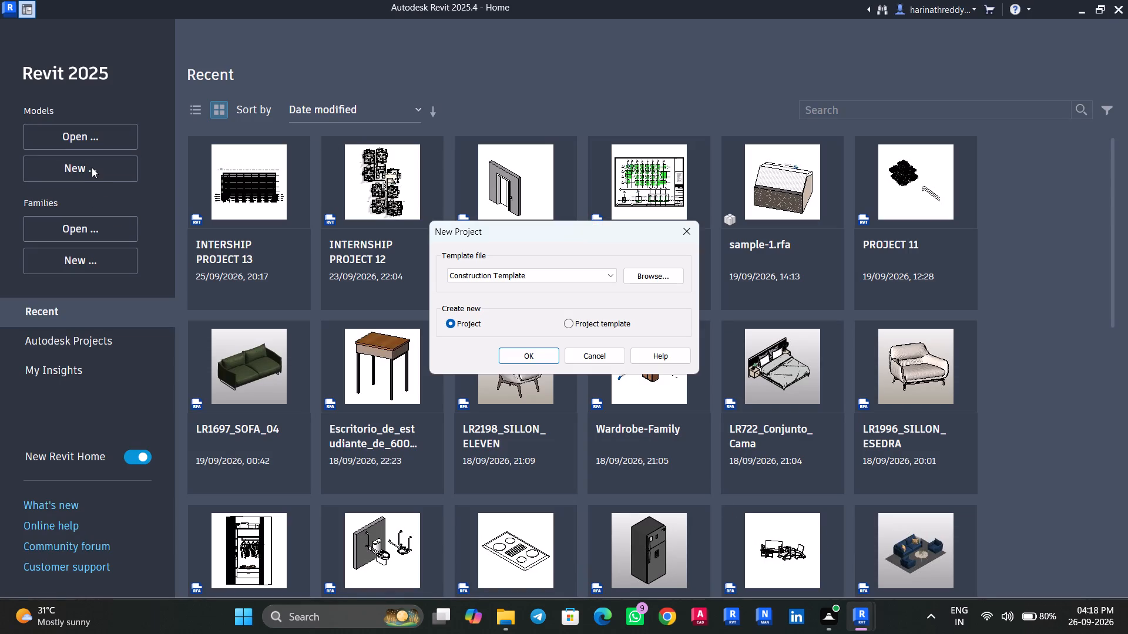
key(Down)
key(Return)
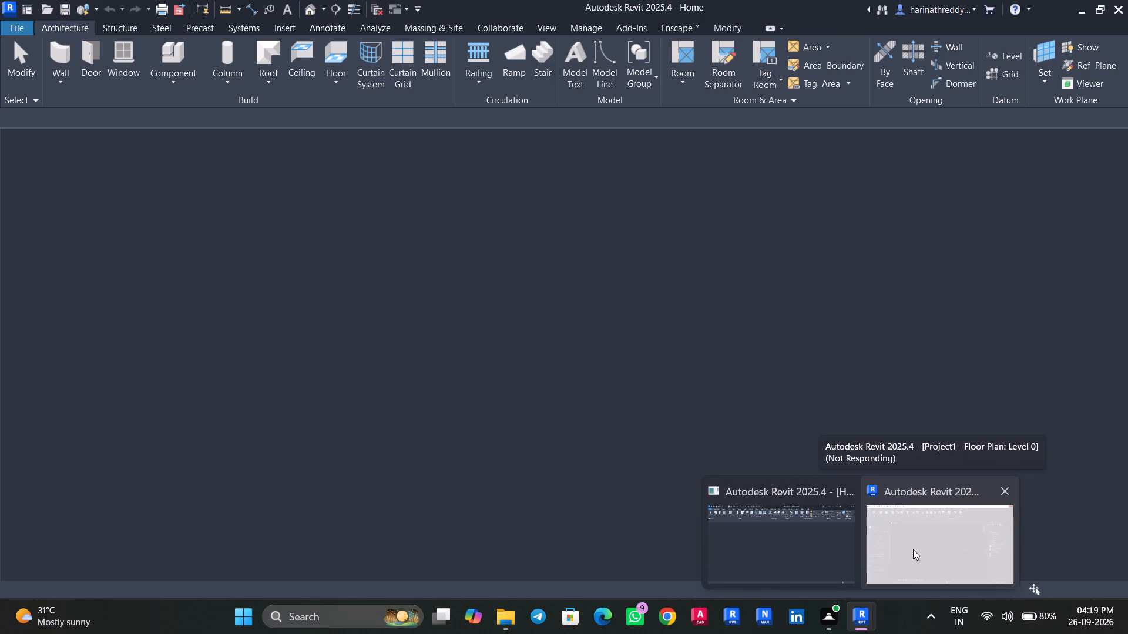
click(1008, 491)
click(847, 532)
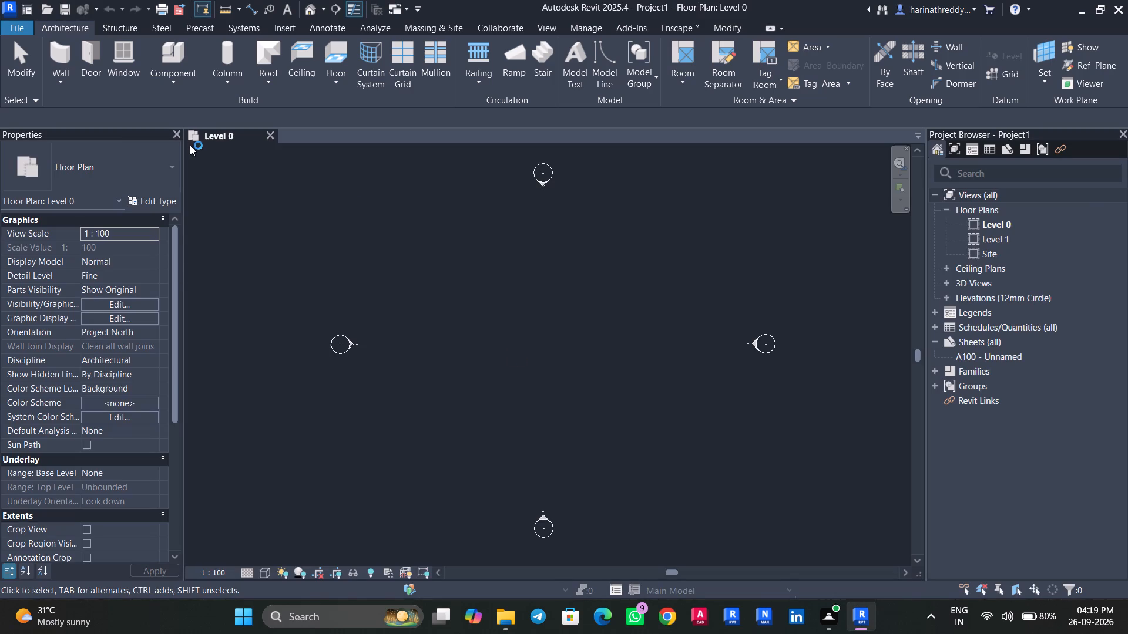
Link 123.pdf from the Documents folder at 150 DPI and place it between the elevation markers in the Level 0 plan.
click(285, 26)
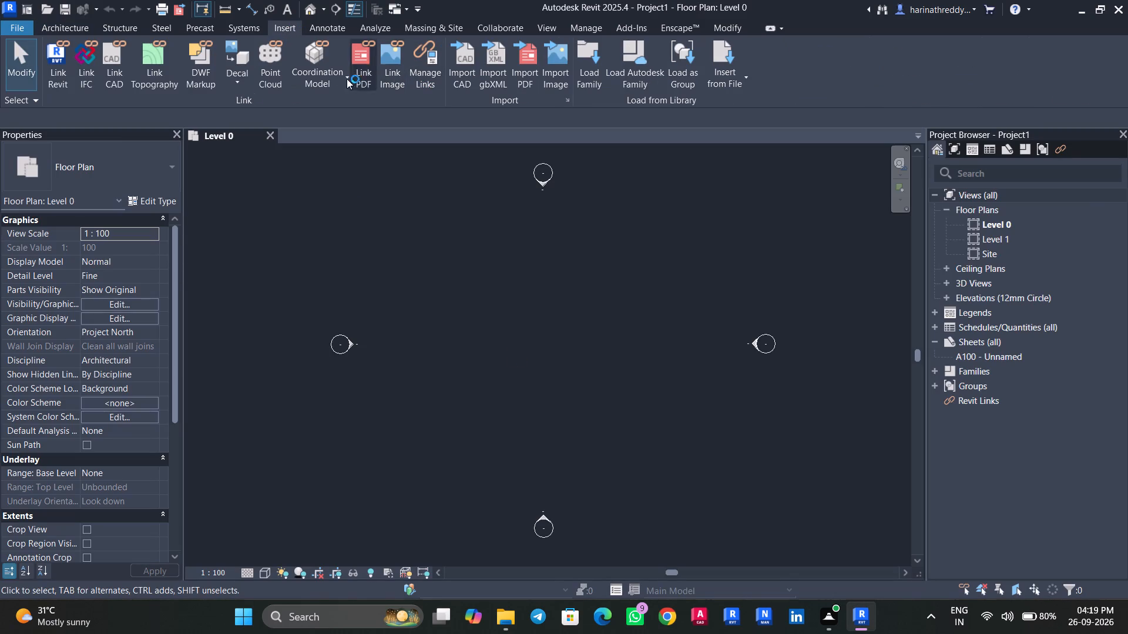
click(368, 72)
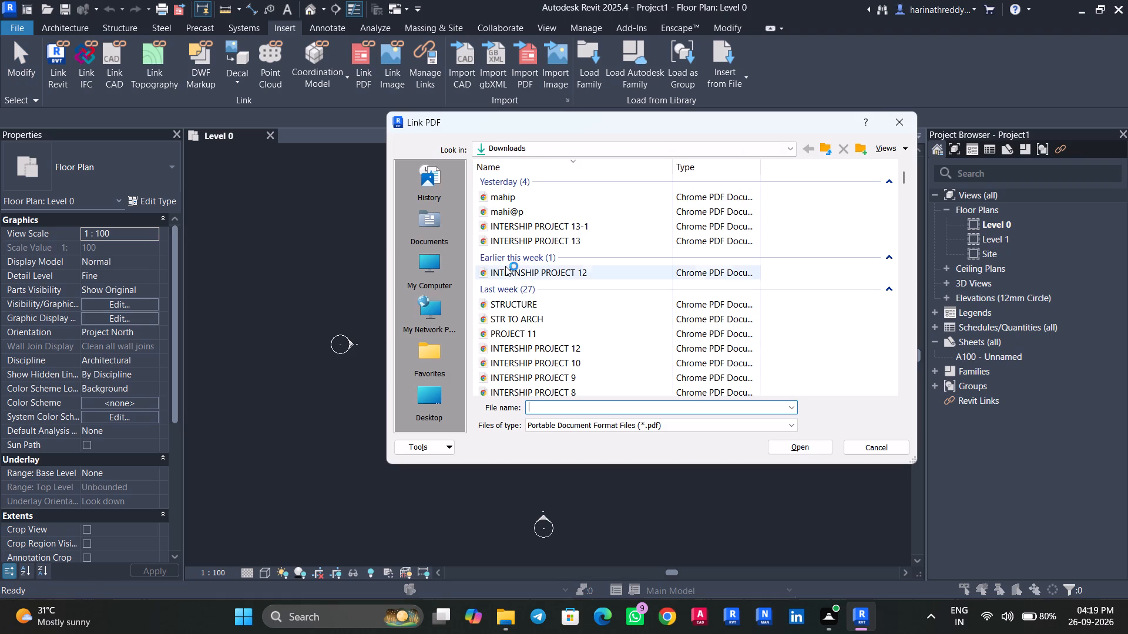
click(421, 397)
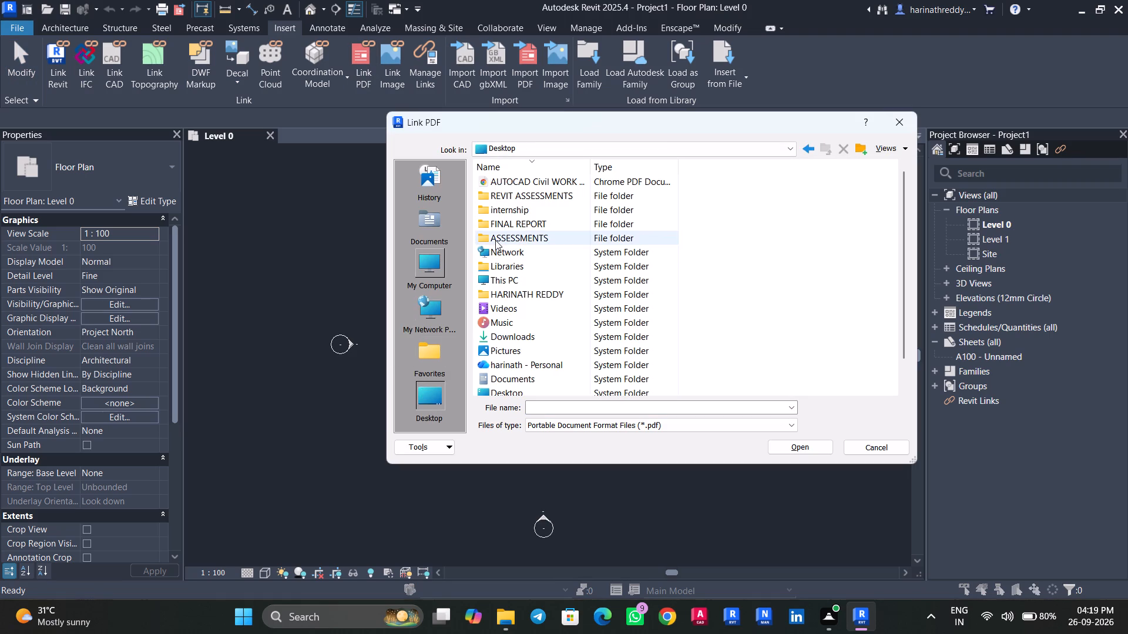
double_click(494, 382)
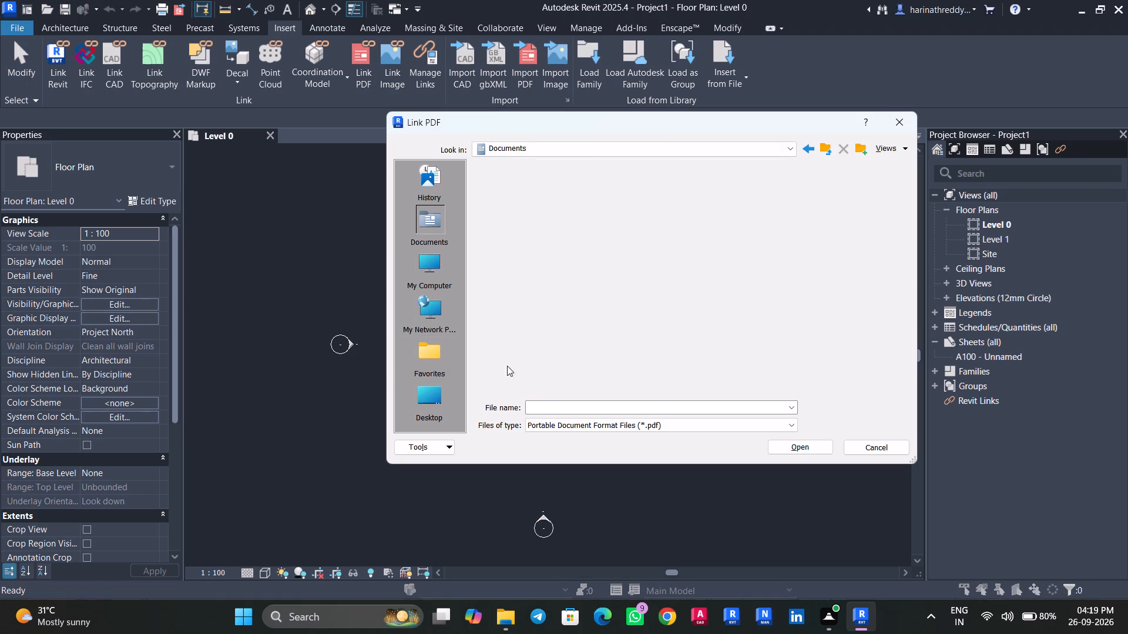
scroll(519, 335, down, 6)
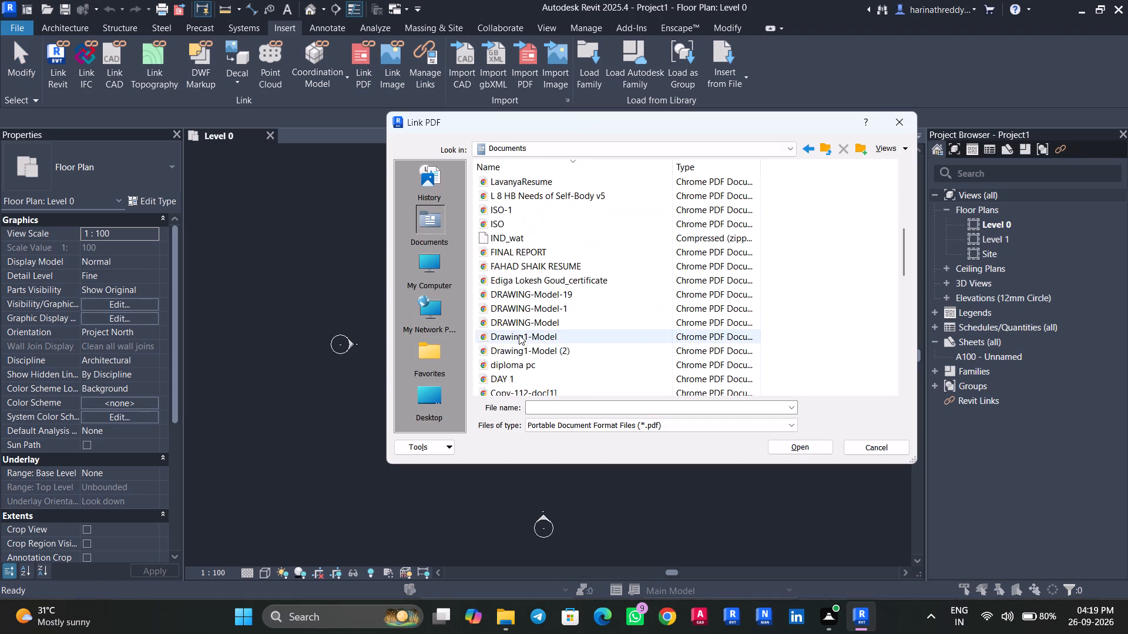
scroll(519, 335, down, 6)
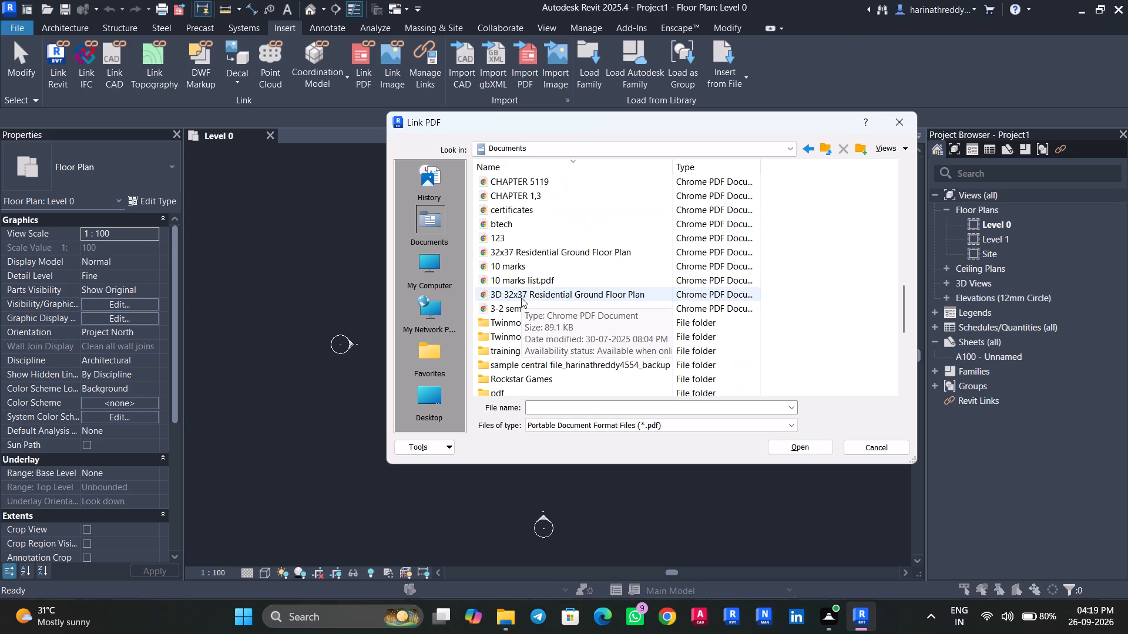
scroll(521, 298, up, 2)
scroll(502, 374, down, 2)
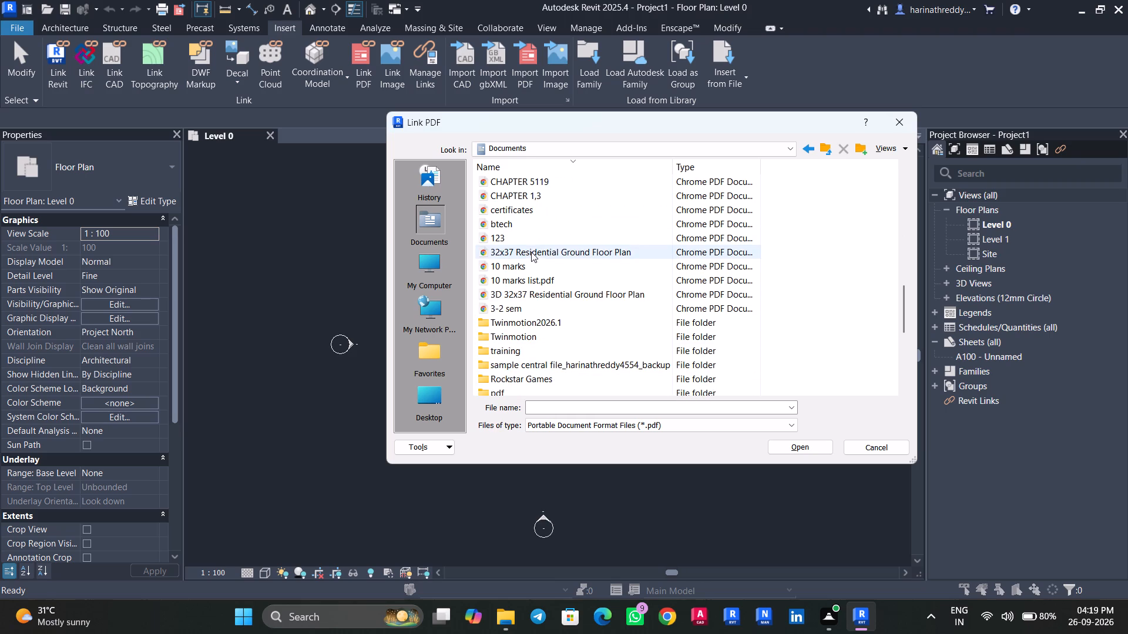
click(528, 239)
click(781, 447)
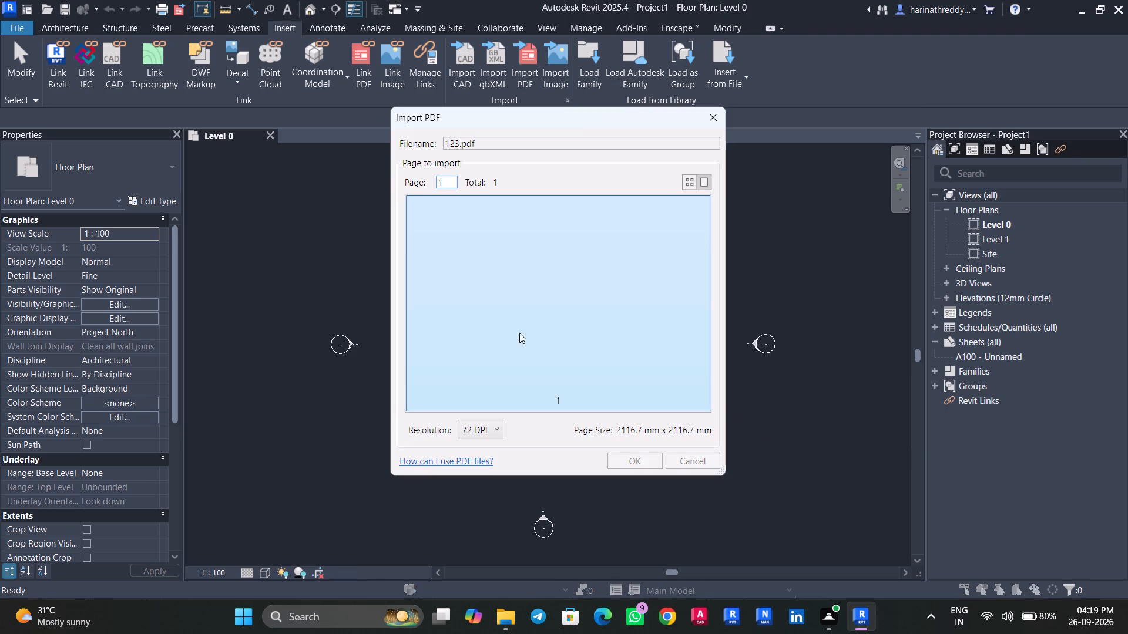
click(499, 429)
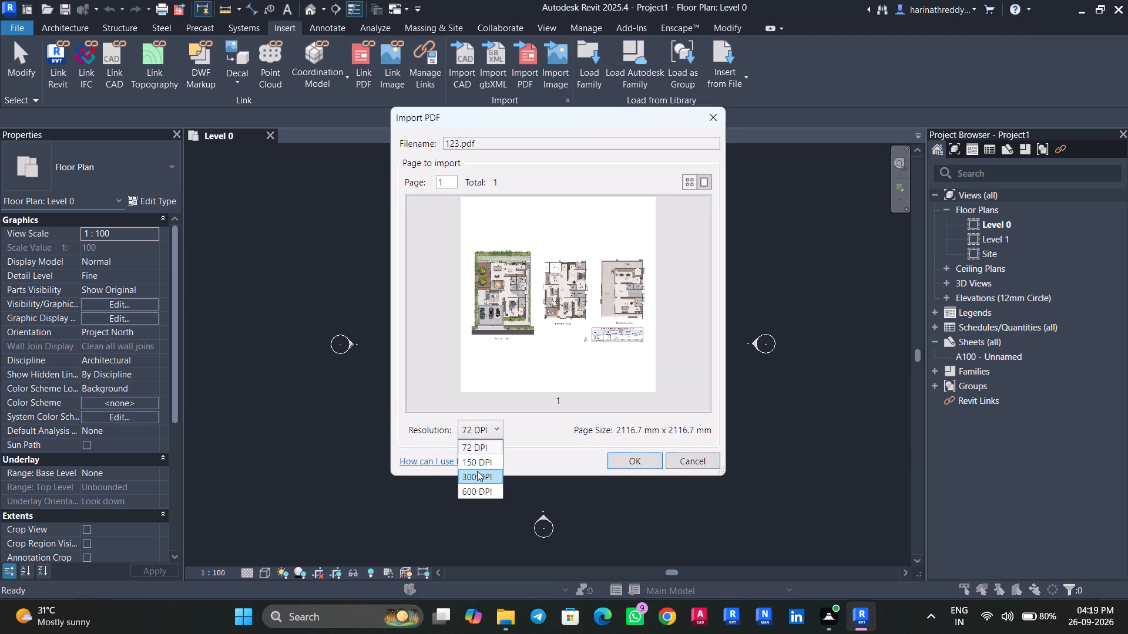
click(485, 467)
click(615, 460)
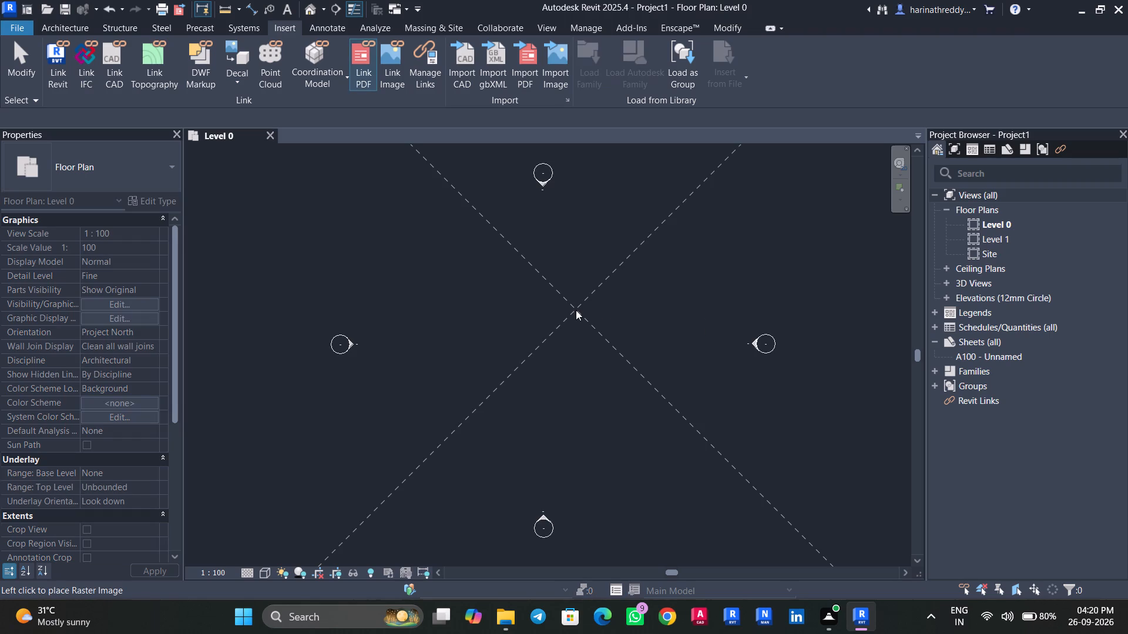
click(556, 333)
Examine the placed PDF's ground, first and second floor layouts and their room labels, leaving the image deselected.
scroll(452, 346, down, 5)
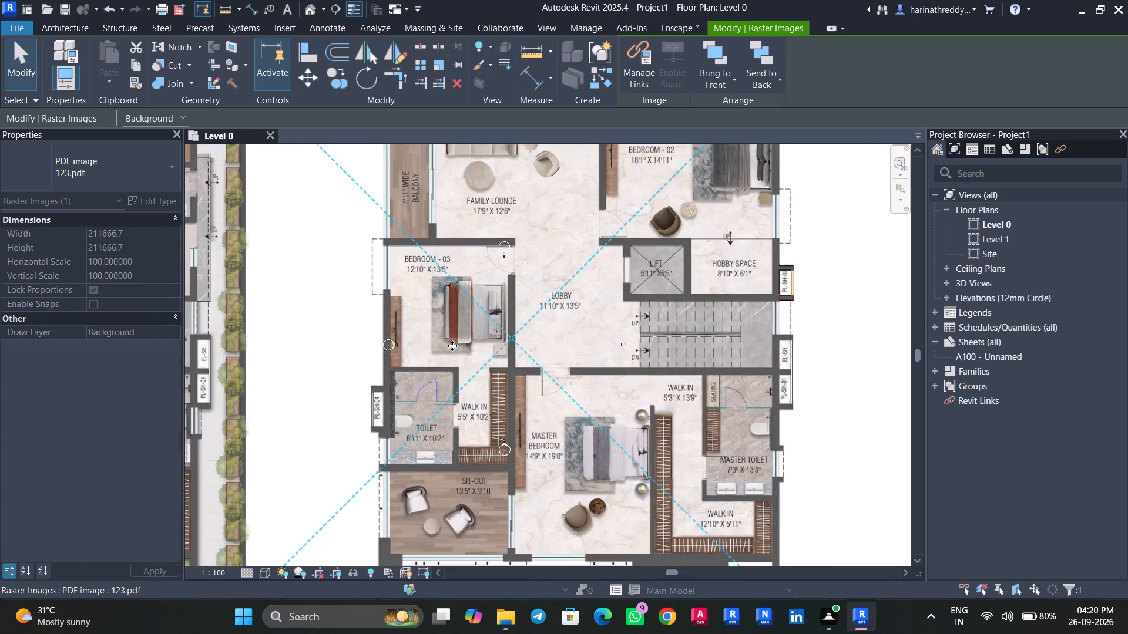
scroll(452, 346, down, 3)
scroll(434, 302, up, 6)
scroll(437, 303, down, 1)
scroll(437, 303, up, 9)
scroll(437, 303, down, 9)
scroll(437, 303, up, 1)
scroll(437, 303, down, 3)
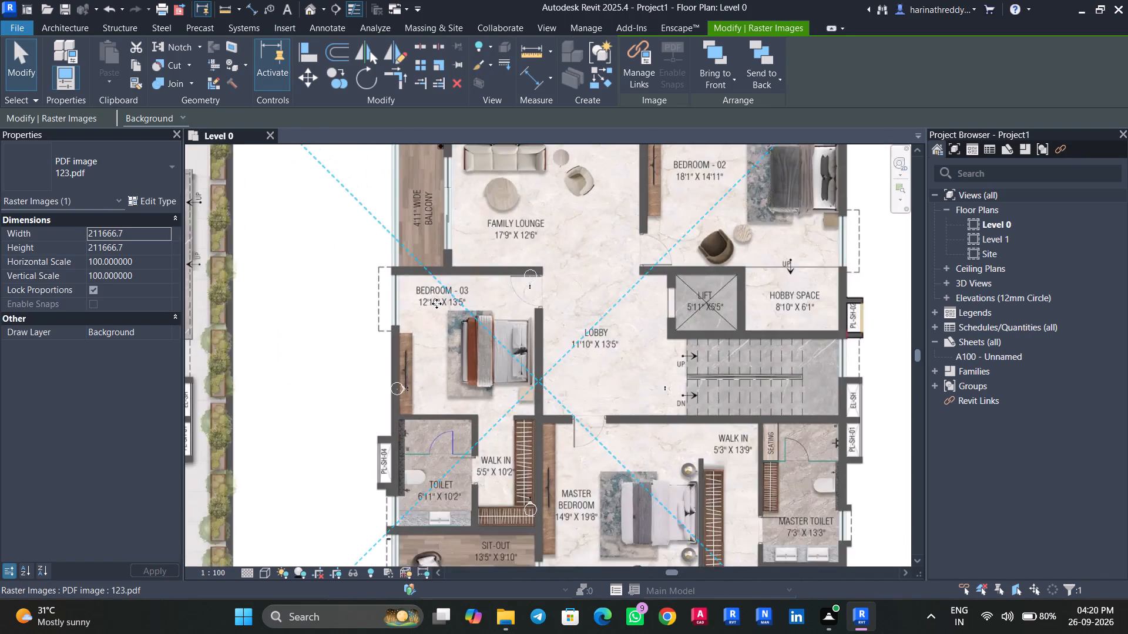
scroll(437, 303, down, 5)
scroll(437, 303, up, 1)
scroll(437, 303, down, 8)
scroll(437, 303, up, 6)
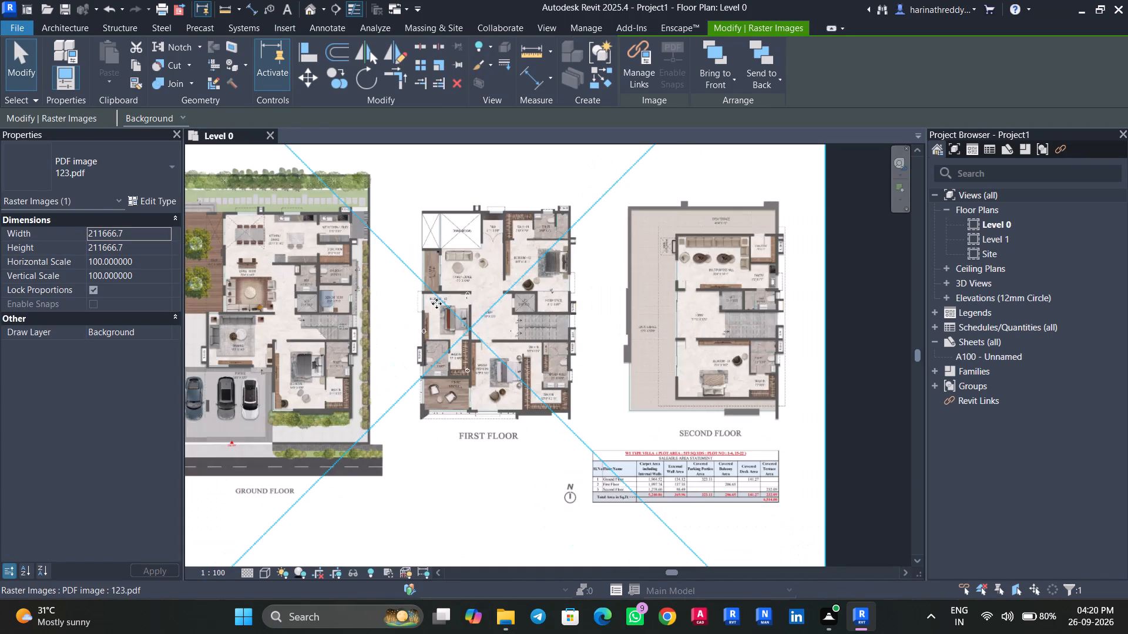
scroll(454, 306, up, 13)
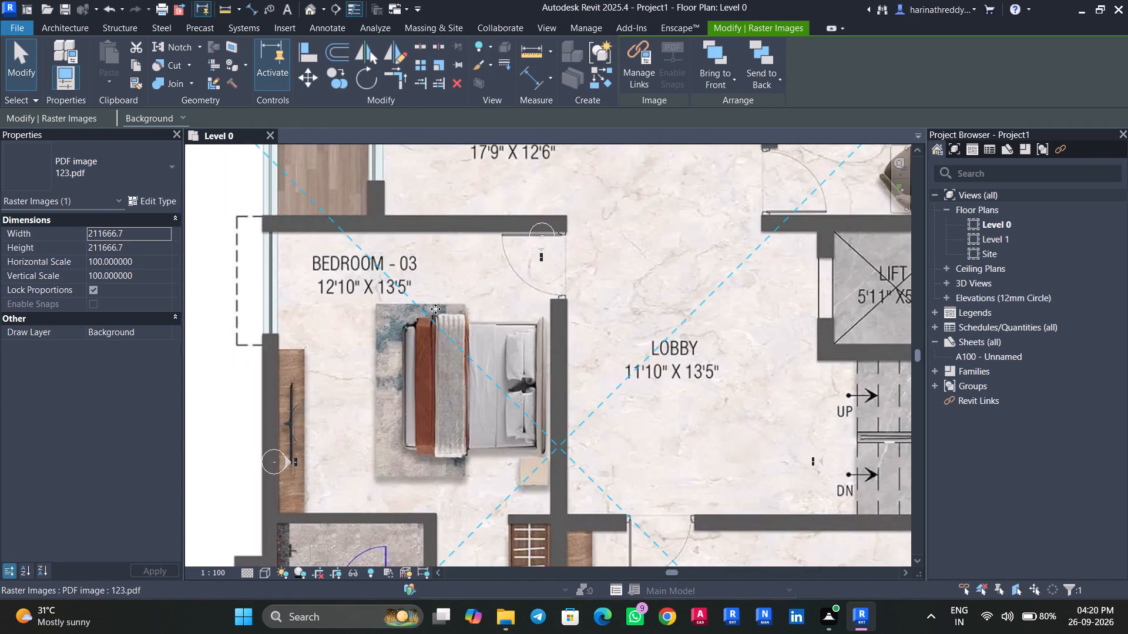
key(Escape)
key(Escape)
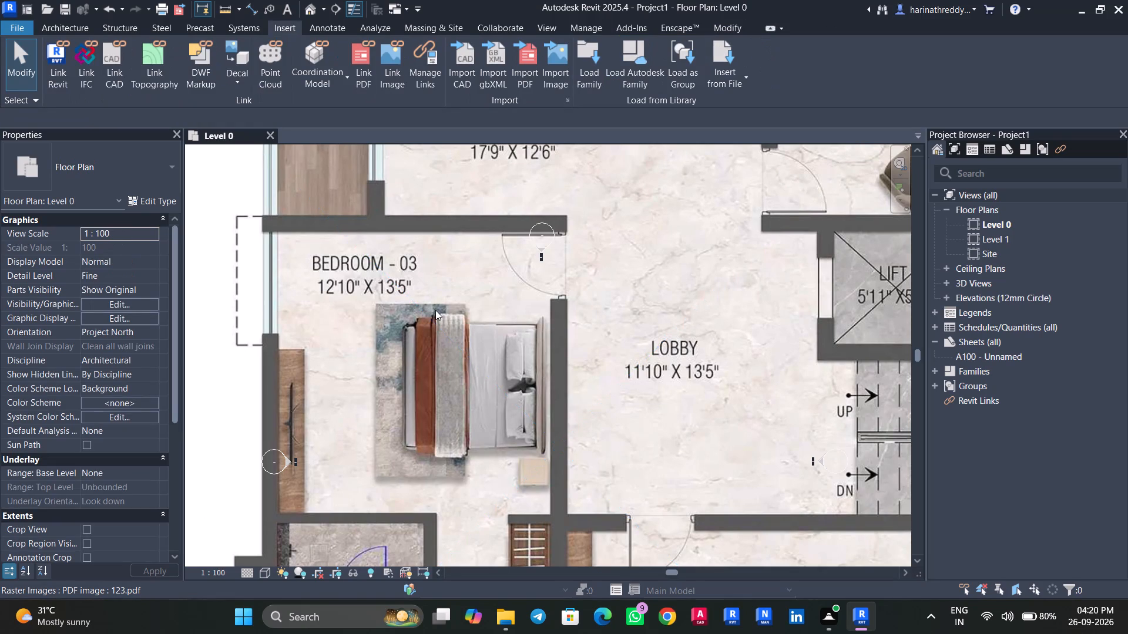
Check the project units settings for the Common discipline without changing them.
text(un)
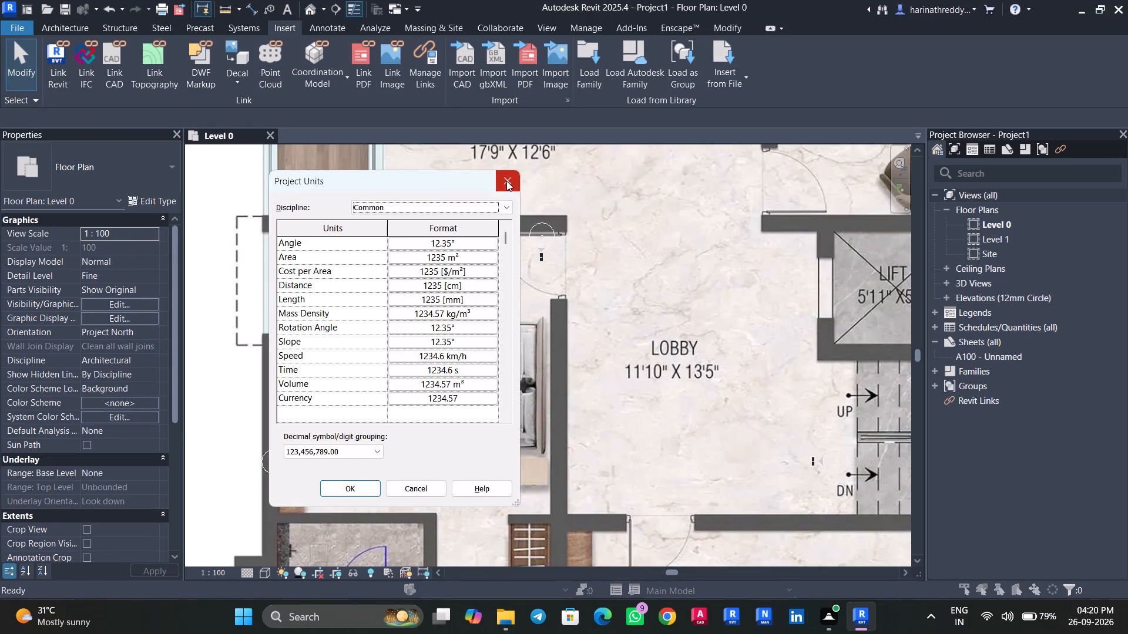
click(506, 181)
Open the East elevation view with both level lines in sight.
scroll(736, 355, down, 15)
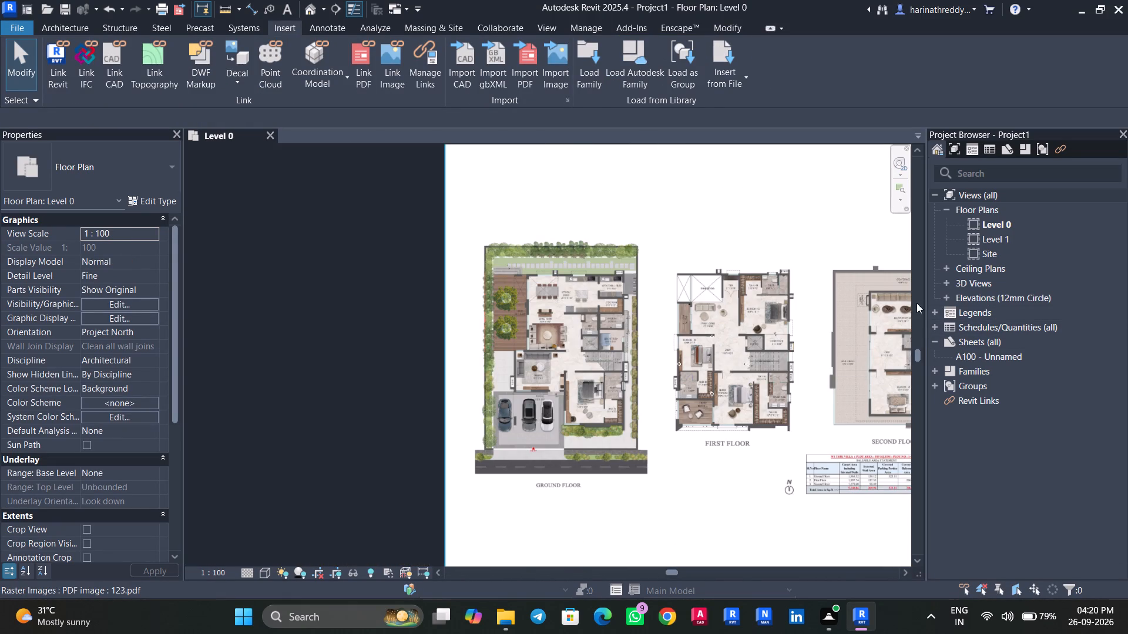
click(947, 299)
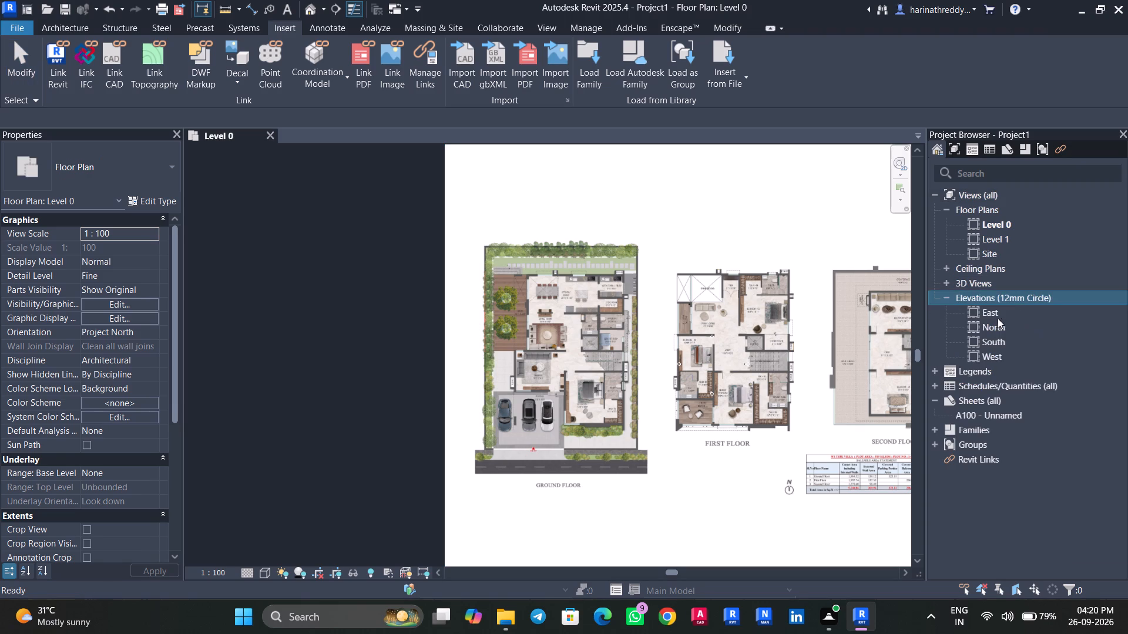
double_click(996, 312)
scroll(497, 401, down, 10)
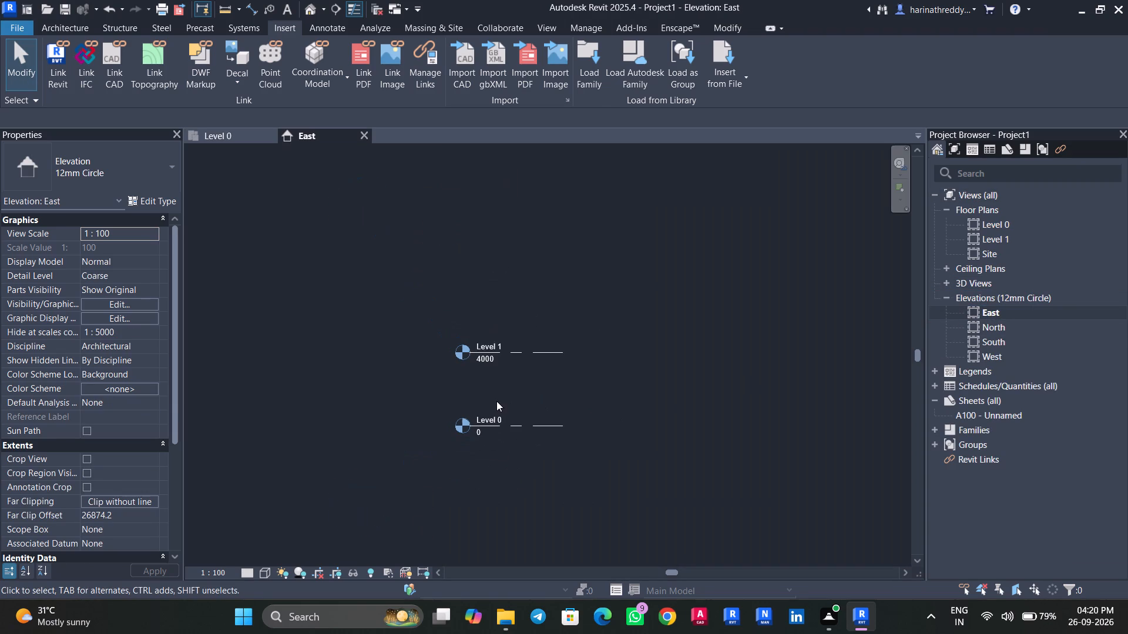
Enable plan view creation for new levels in the Level tool, and leave the tool without placing a level.
text(ll)
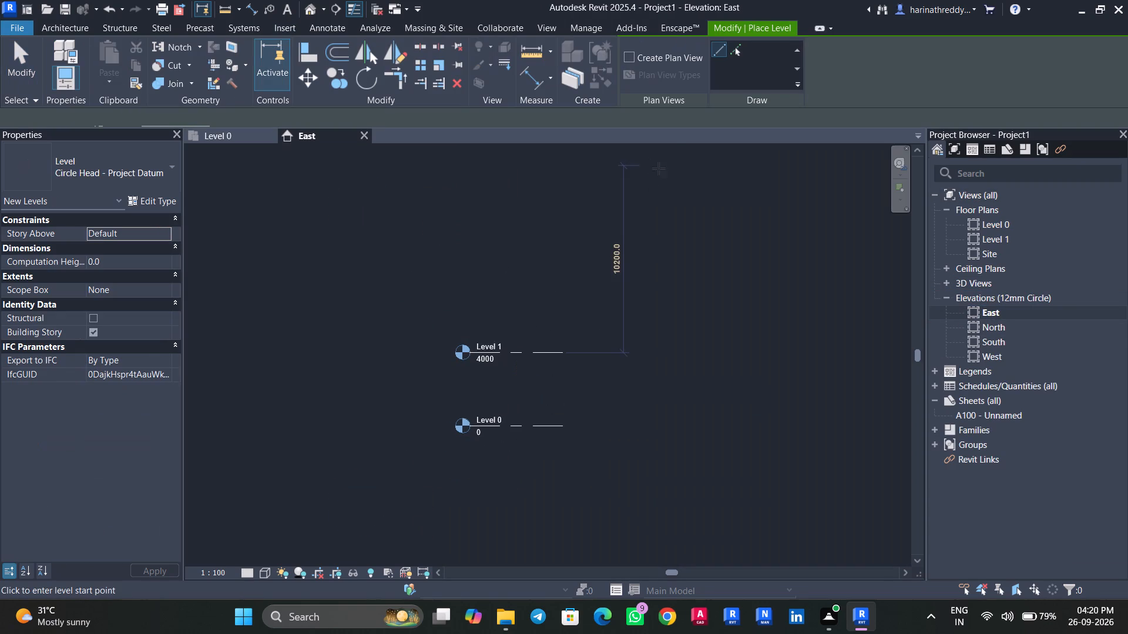
click(736, 49)
click(642, 56)
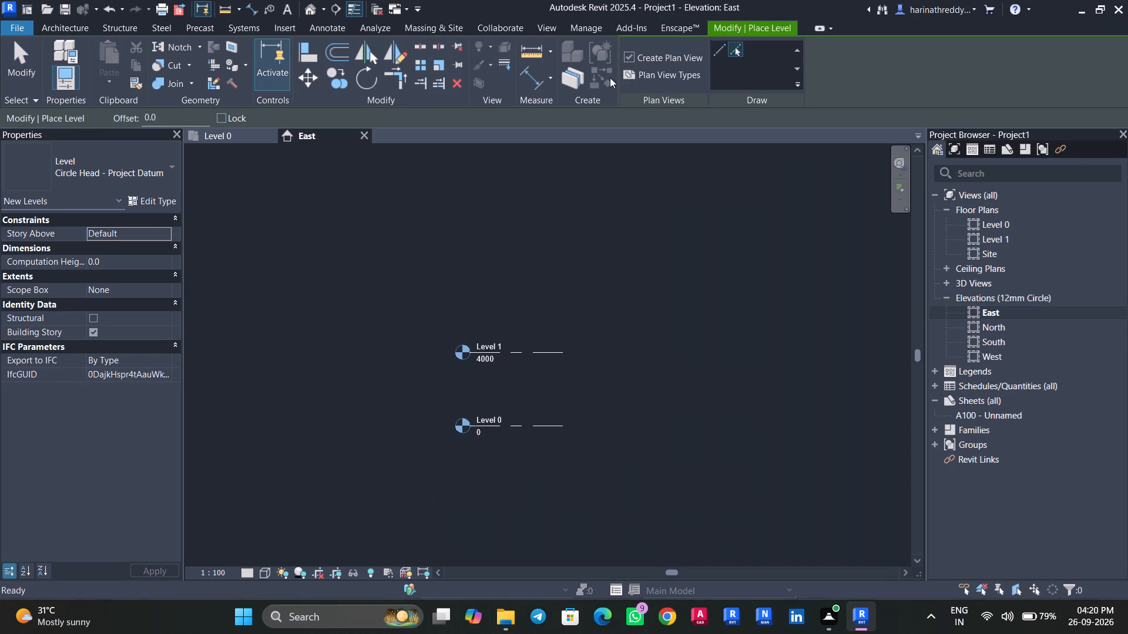
key(Escape)
key(Escape)
Set the elevation of Level 1 to 3000 mm.
double_click(488, 361)
click(488, 361)
scroll(488, 361, up, 4)
click(488, 360)
text(3000)
key(Return)
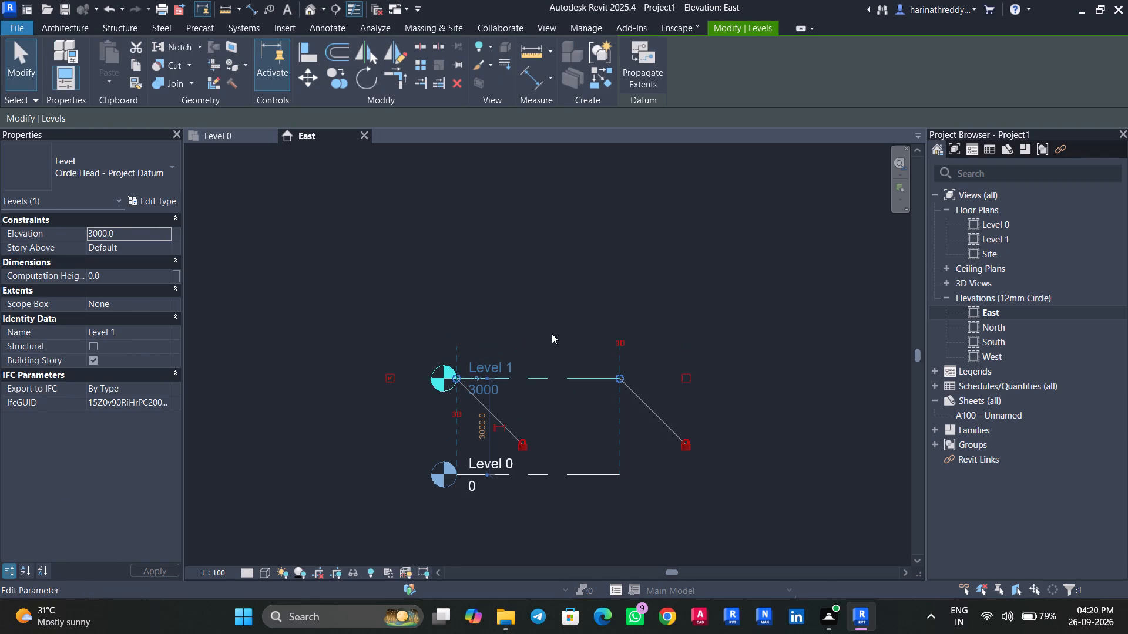
Create a new level above Level 1 by picking its line with a 3000 mm offset.
text(ll)
click(733, 49)
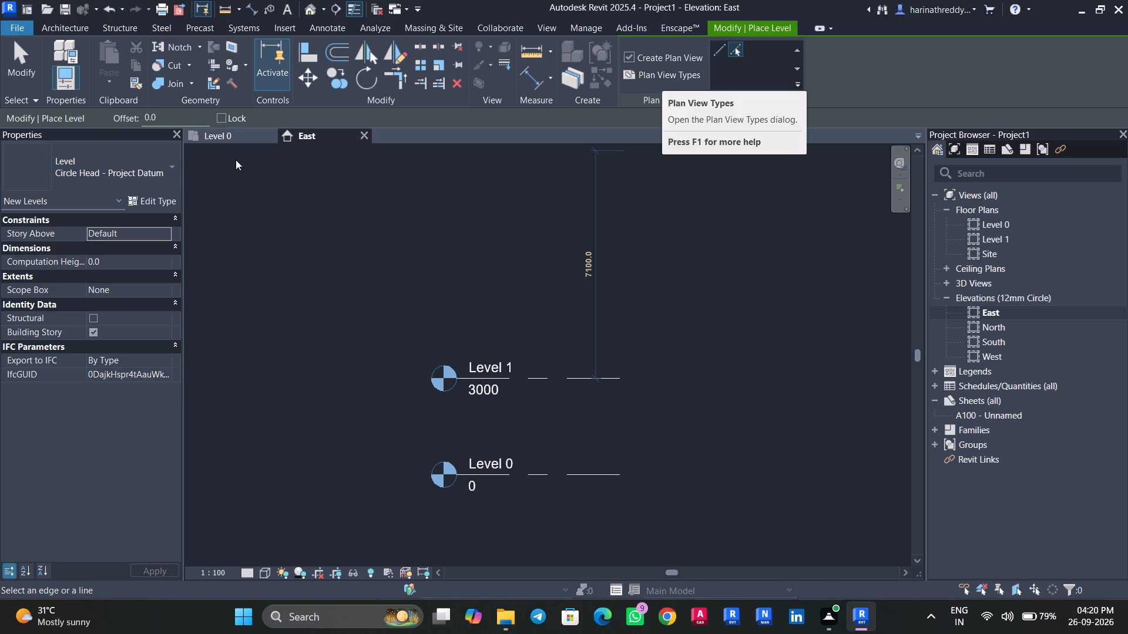
drag(189, 120, 137, 124)
text(3000)
click(555, 378)
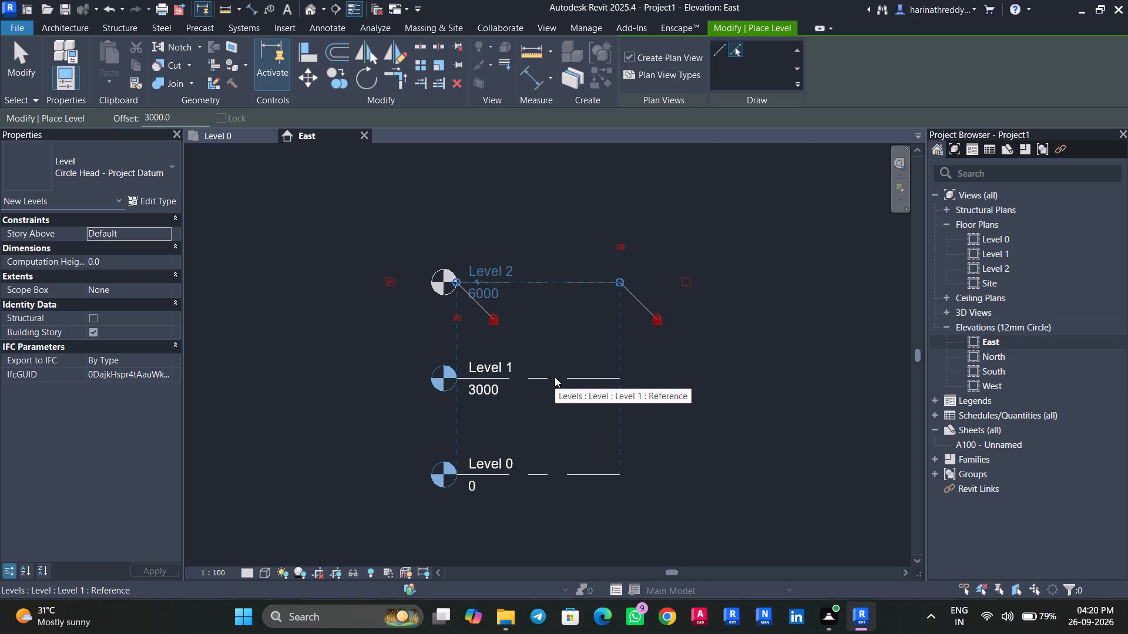
key(Escape)
key(Escape)
Rename Level 0 as GL.
click(496, 363)
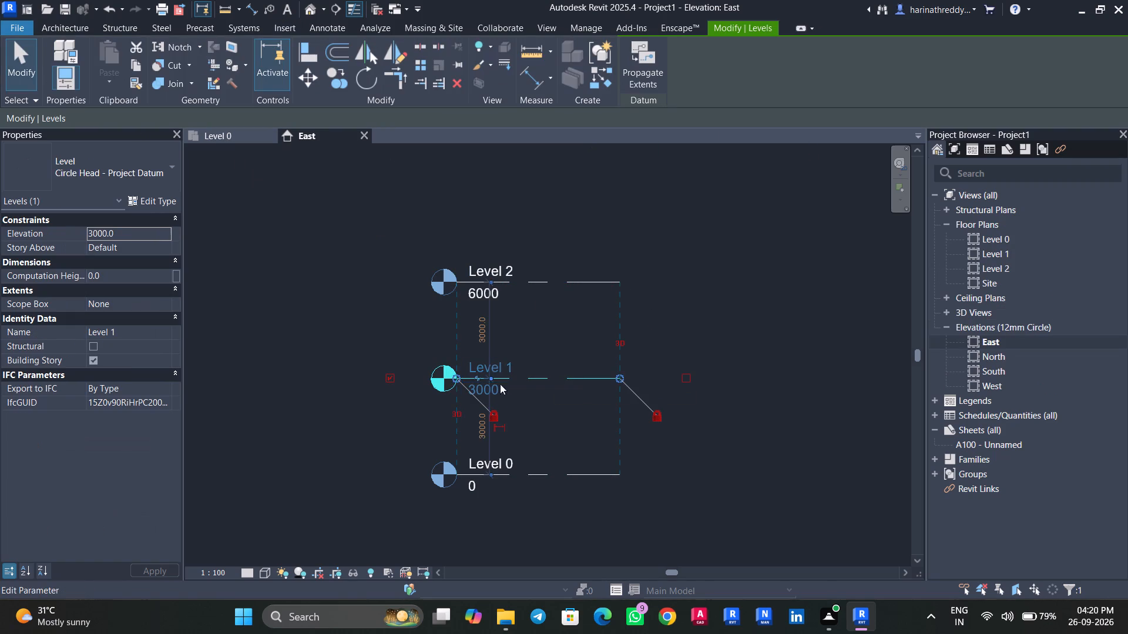
key(Escape)
double_click(499, 464)
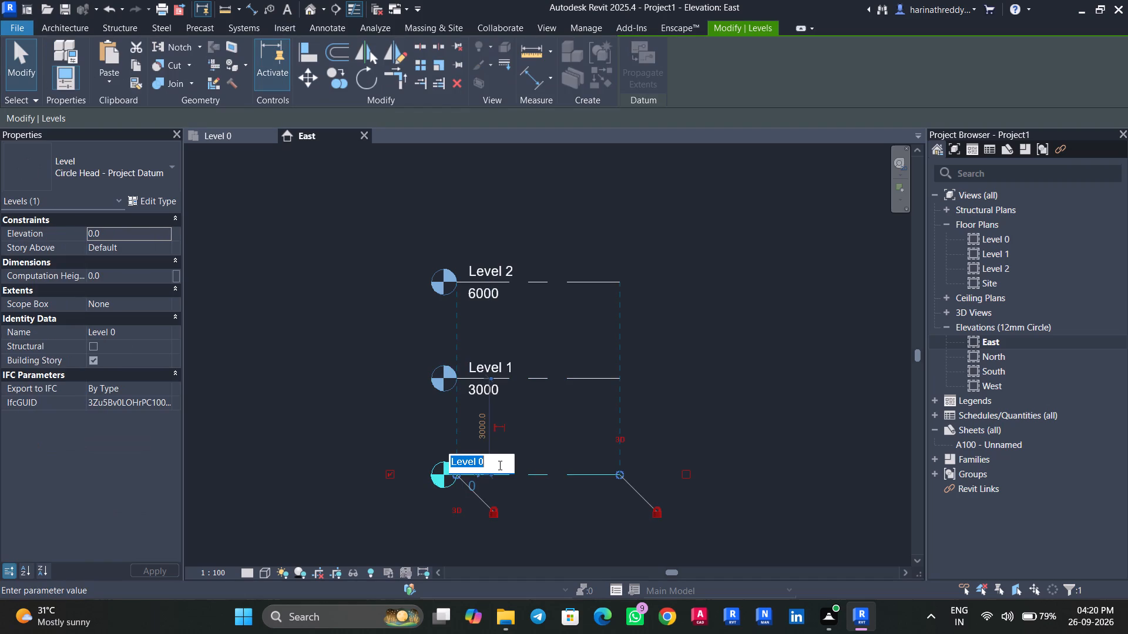
text(GL)
click(558, 424)
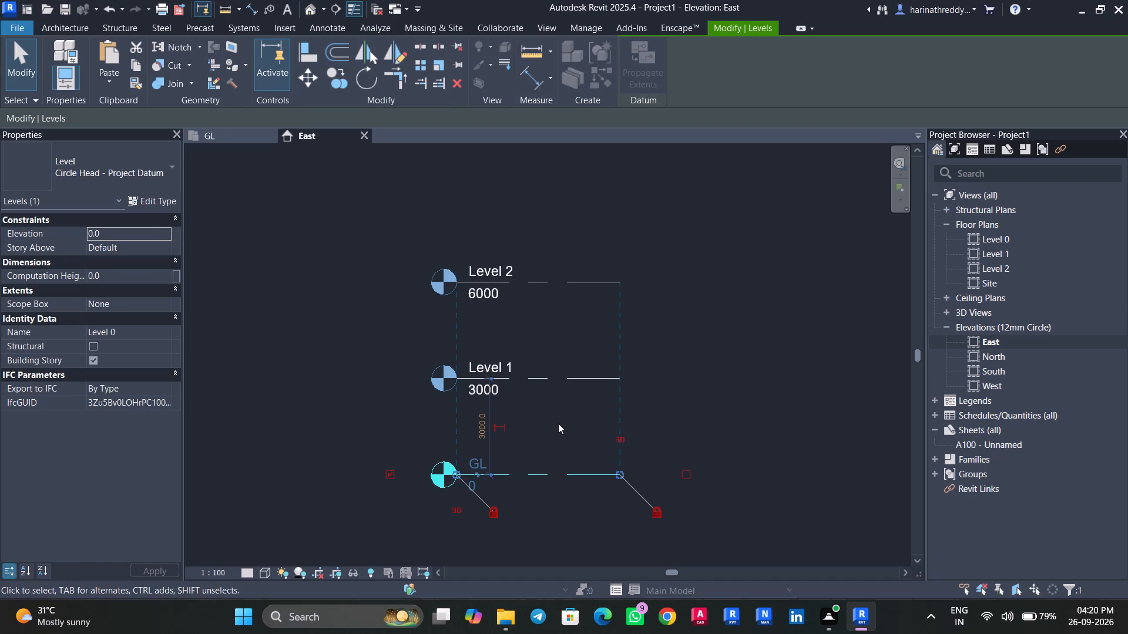
Rename Level 1 as FFL.
double_click(481, 367)
key(f)
key(f)
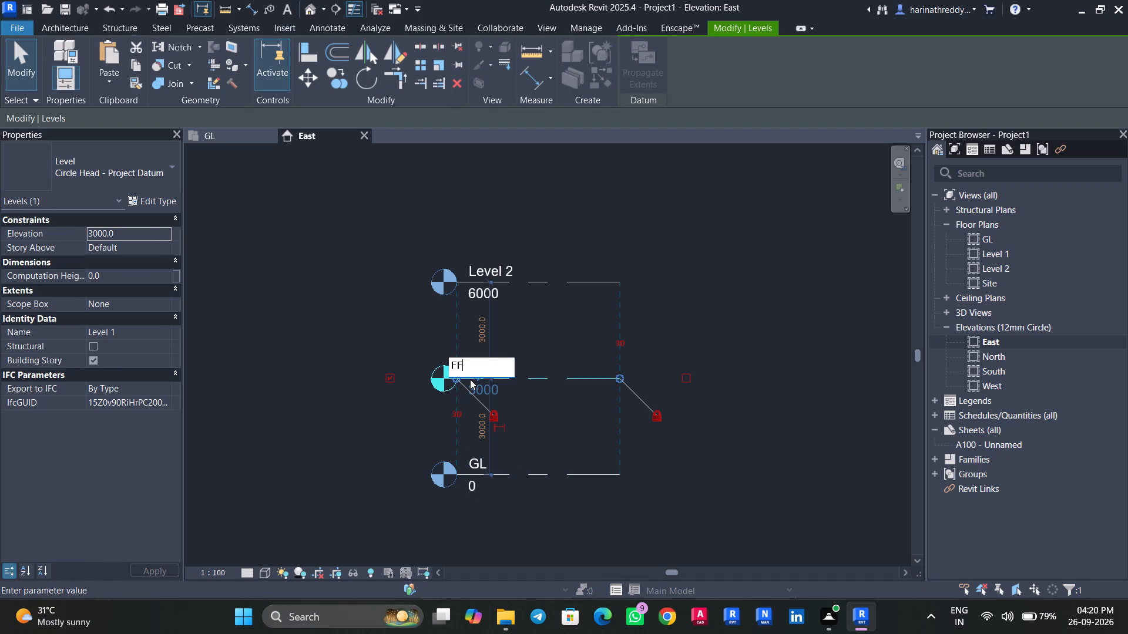
key(l)
click(565, 346)
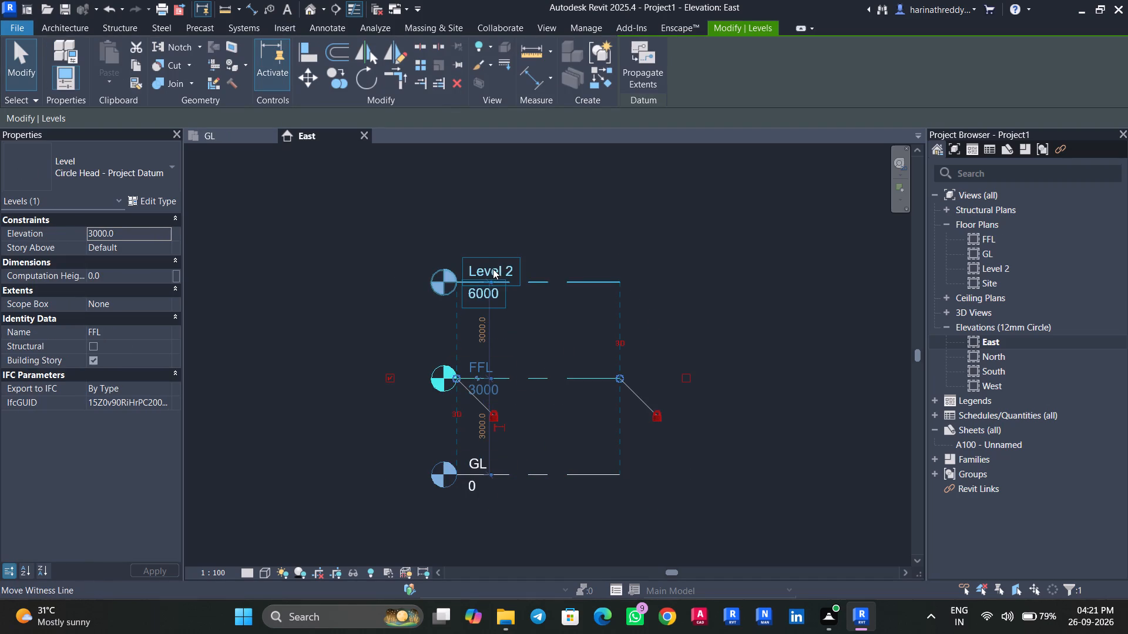
Rename Level 2 as SFSL.
click(493, 269)
click(491, 272)
click(495, 270)
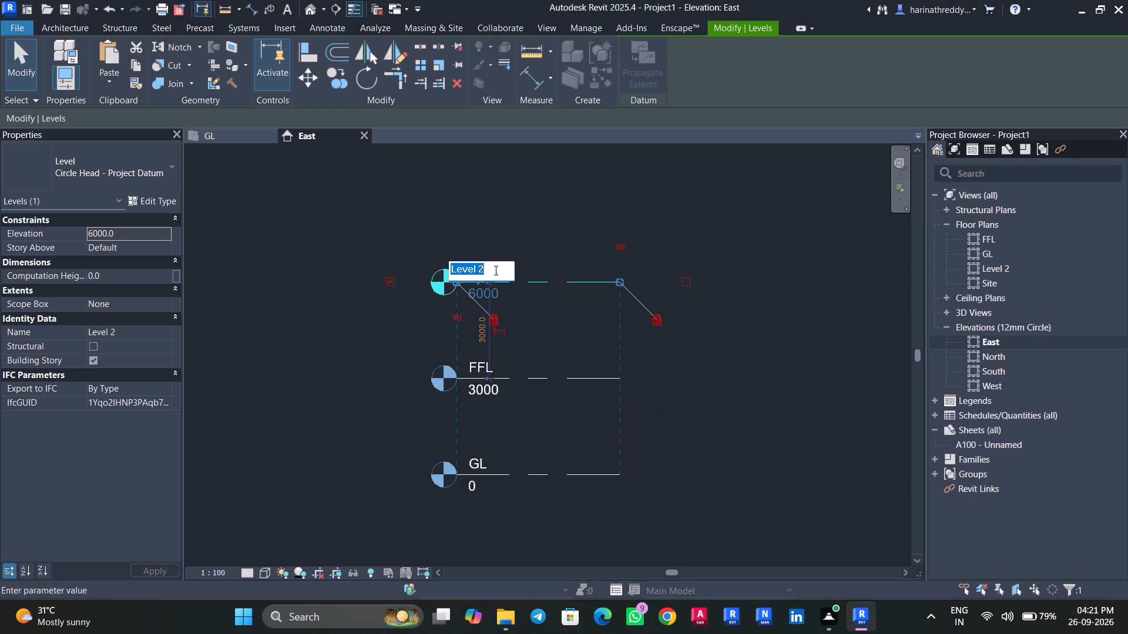
key(s)
text(FS)
key(l)
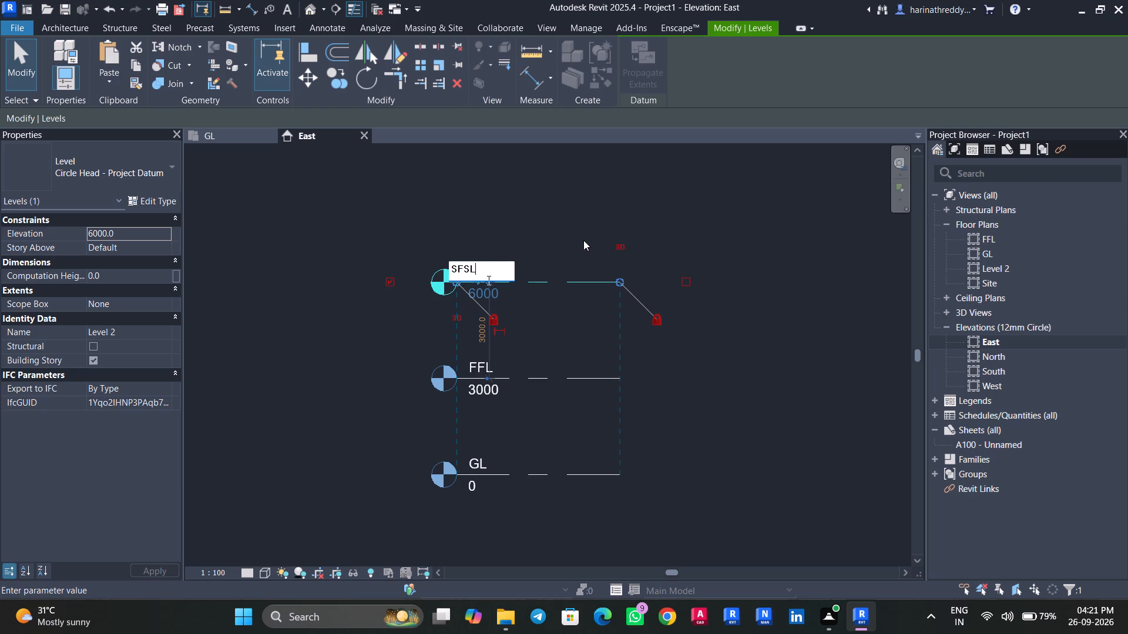
click(584, 240)
key(Escape)
key(Escape)
Correct the name of the 6000 level to SFL.
click(552, 376)
scroll(553, 378, down, 6)
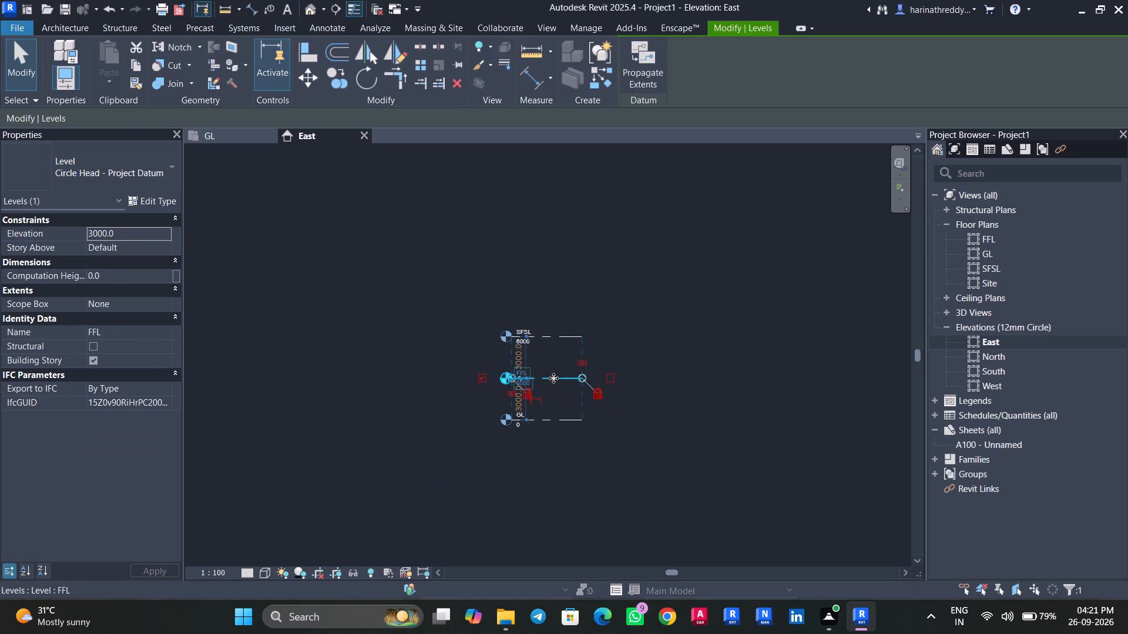
middle_drag(553, 378, 528, 385)
key(Escape)
scroll(500, 342, up, 5)
click(498, 328)
click(497, 335)
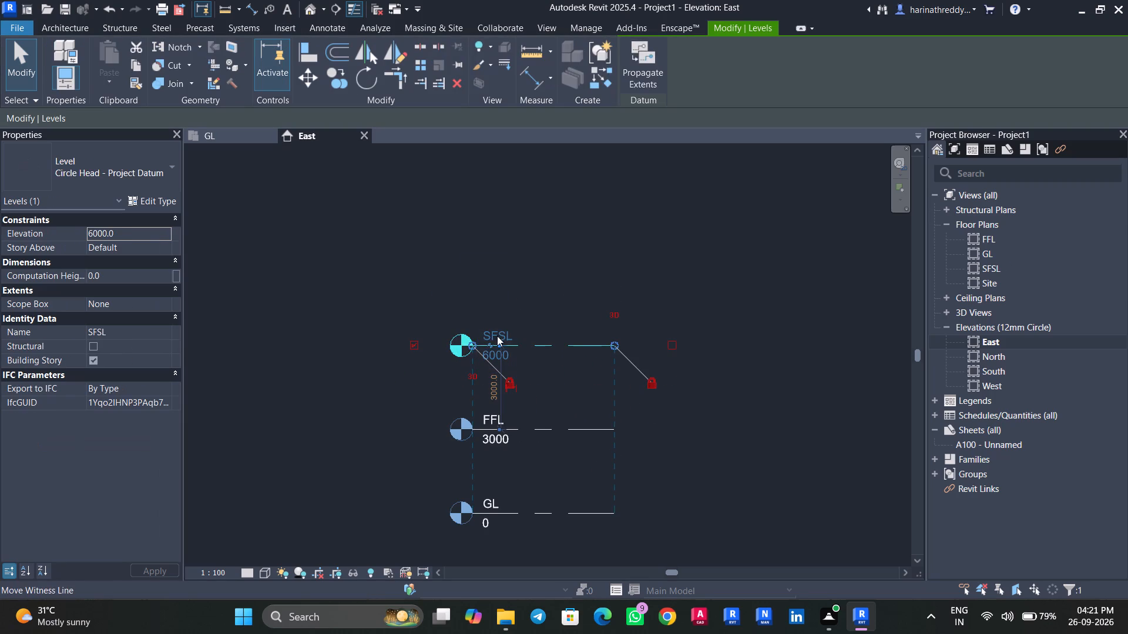
click(498, 332)
click(470, 333)
key(BackSpace)
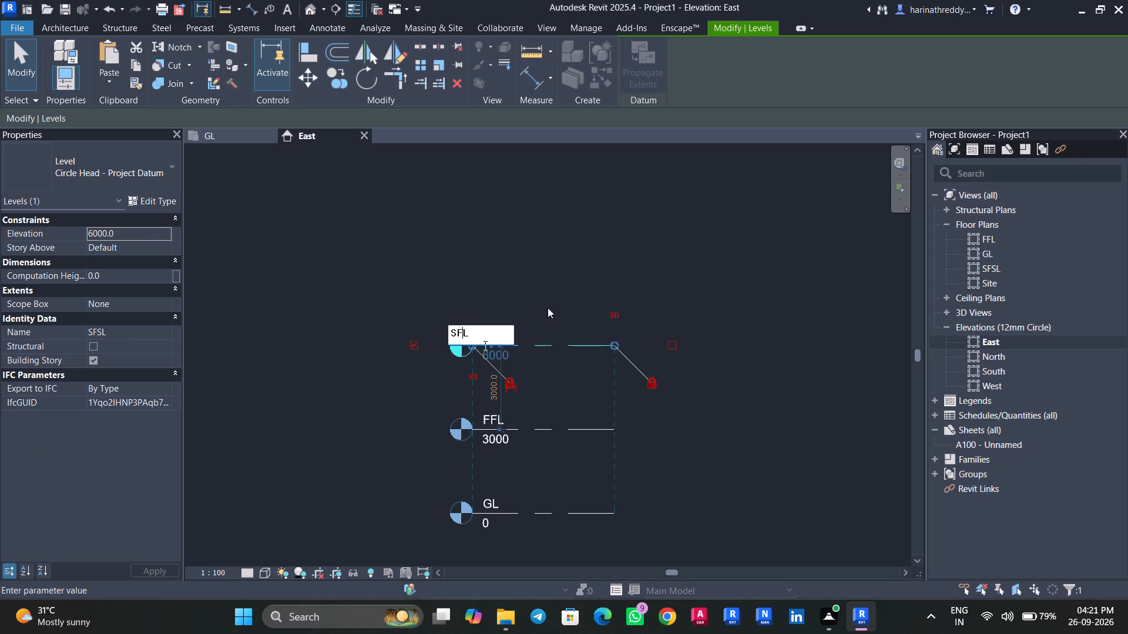
click(548, 308)
Stretch the aligned ends of the SFL, FFL and GL level lines further outward, away from the level heads.
drag(616, 341, 860, 343)
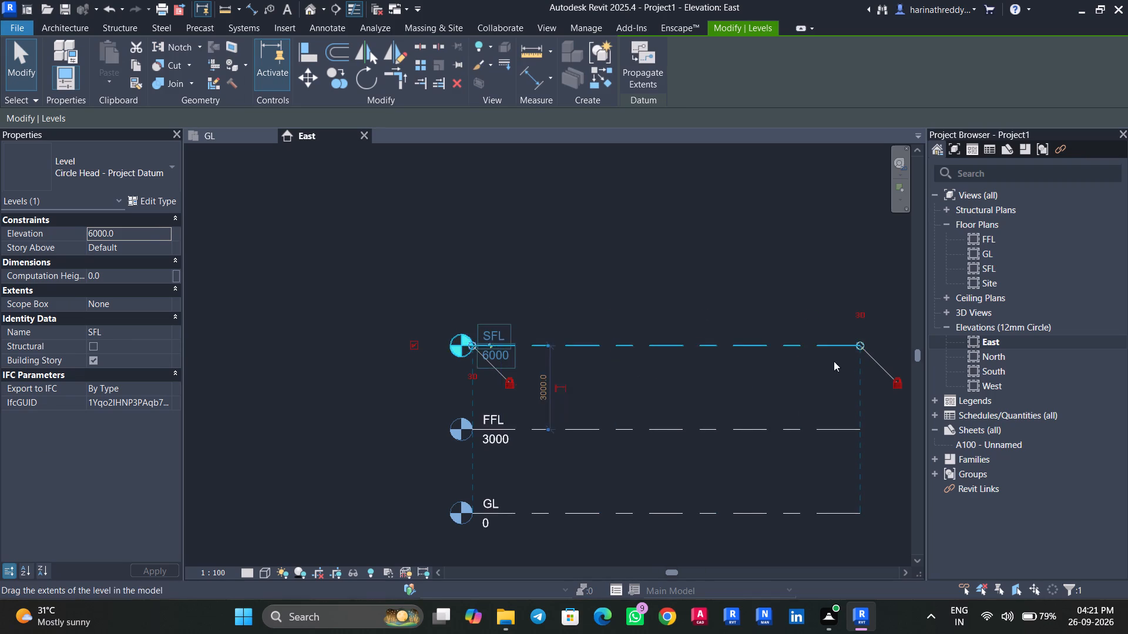
middle_drag(785, 388, 397, 393)
drag(470, 348, 755, 362)
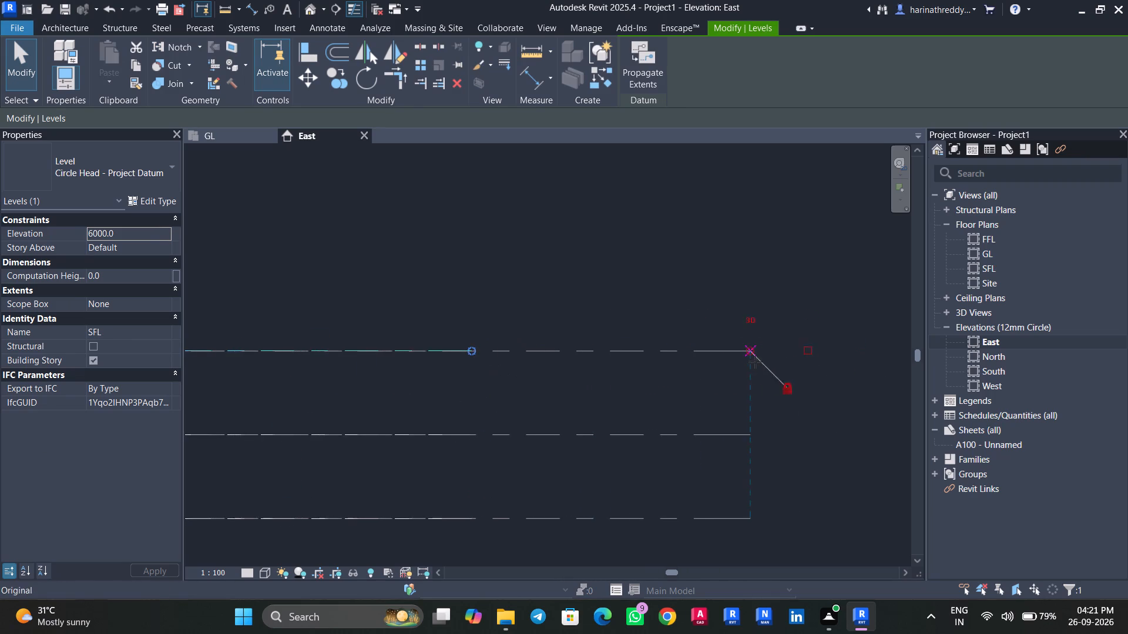
drag(755, 362, 783, 367)
key(Escape)
scroll(633, 405, down, 4)
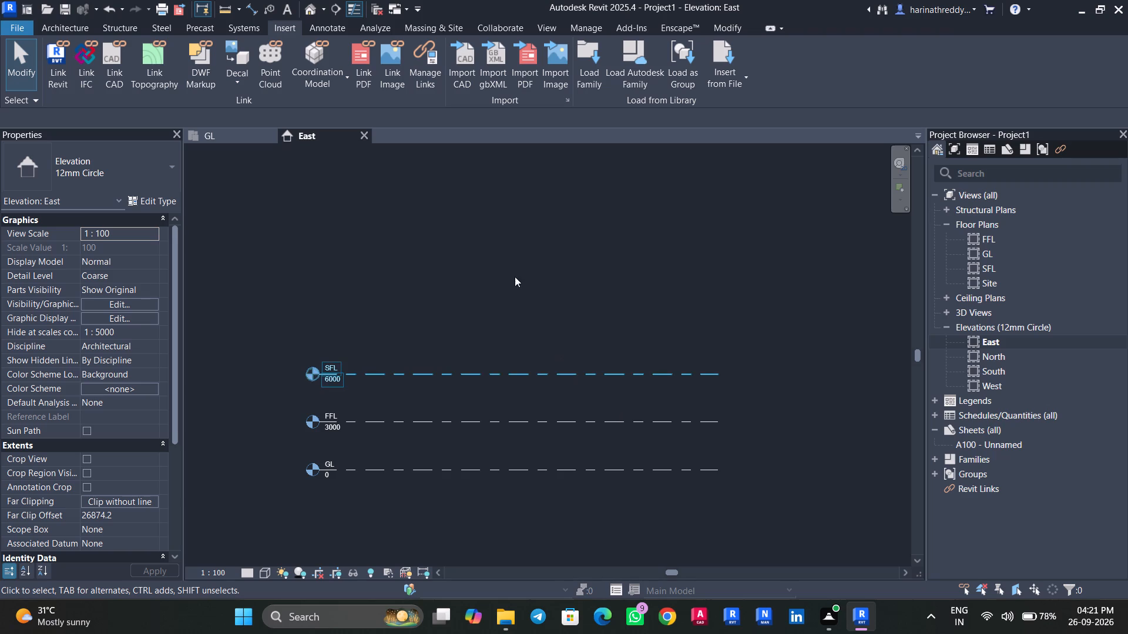
Create a new level above SFL by picking its line with a 1200 mm offset.
key(Escape)
text(LL)
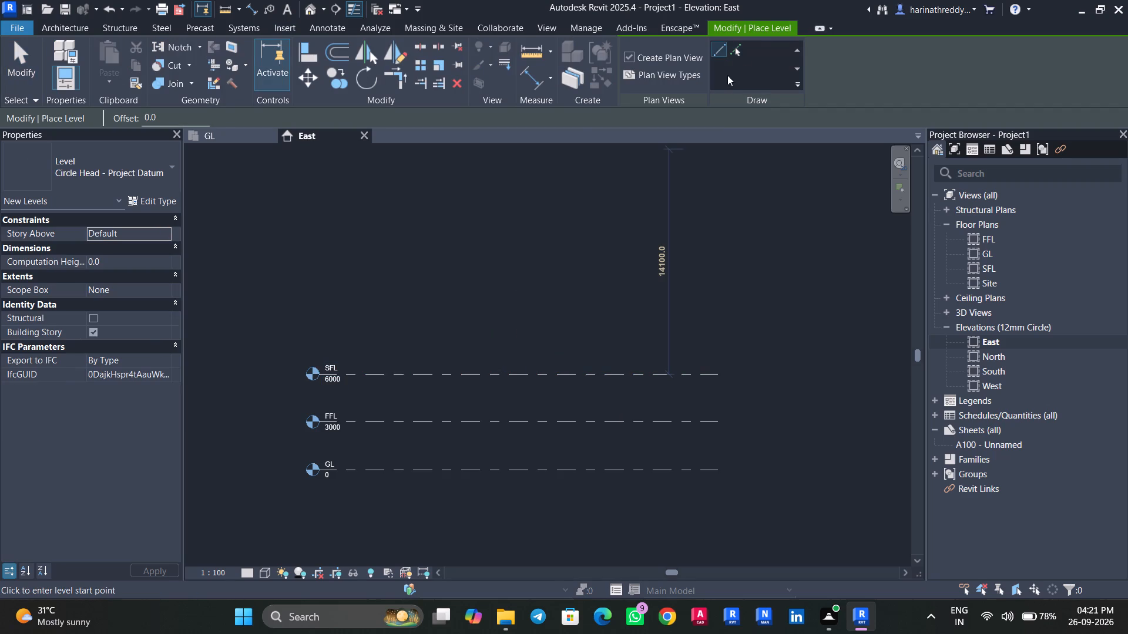
click(740, 50)
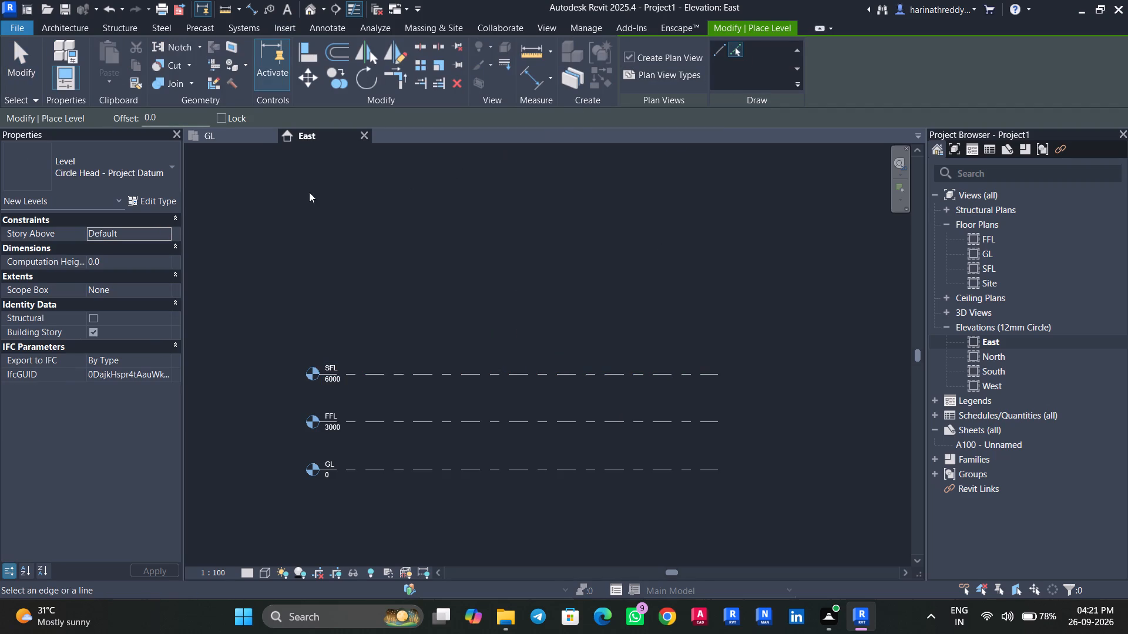
drag(176, 121, 135, 126)
text(1200)
key(Return)
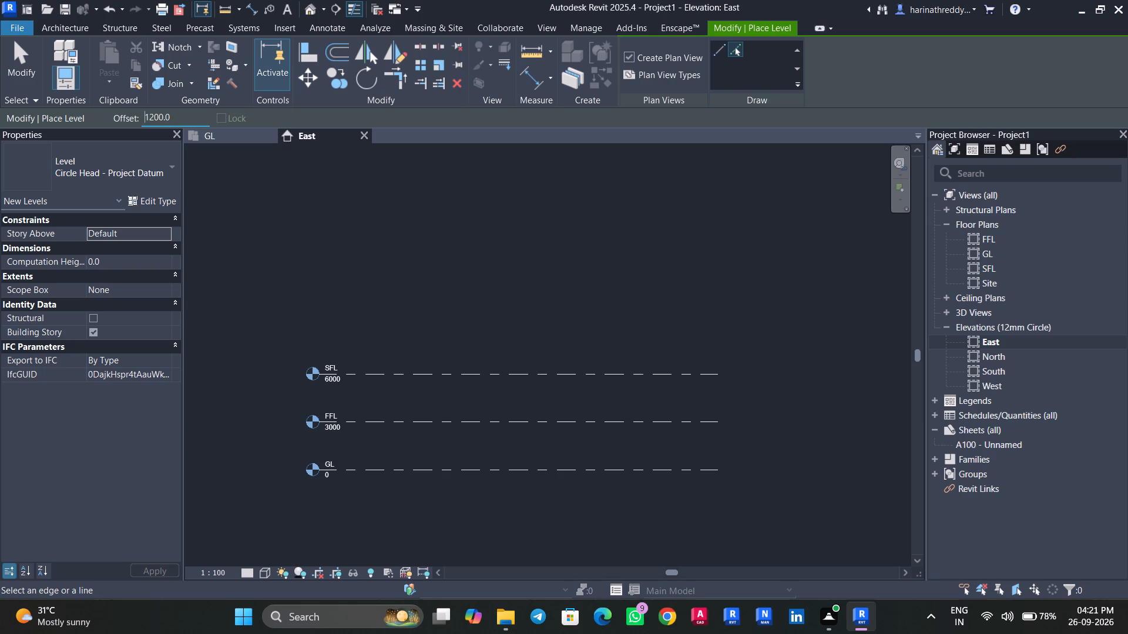
click(424, 370)
key(Escape)
key(Escape)
key(Escape)
Rename Level 3 as TL.
scroll(332, 362, up, 10)
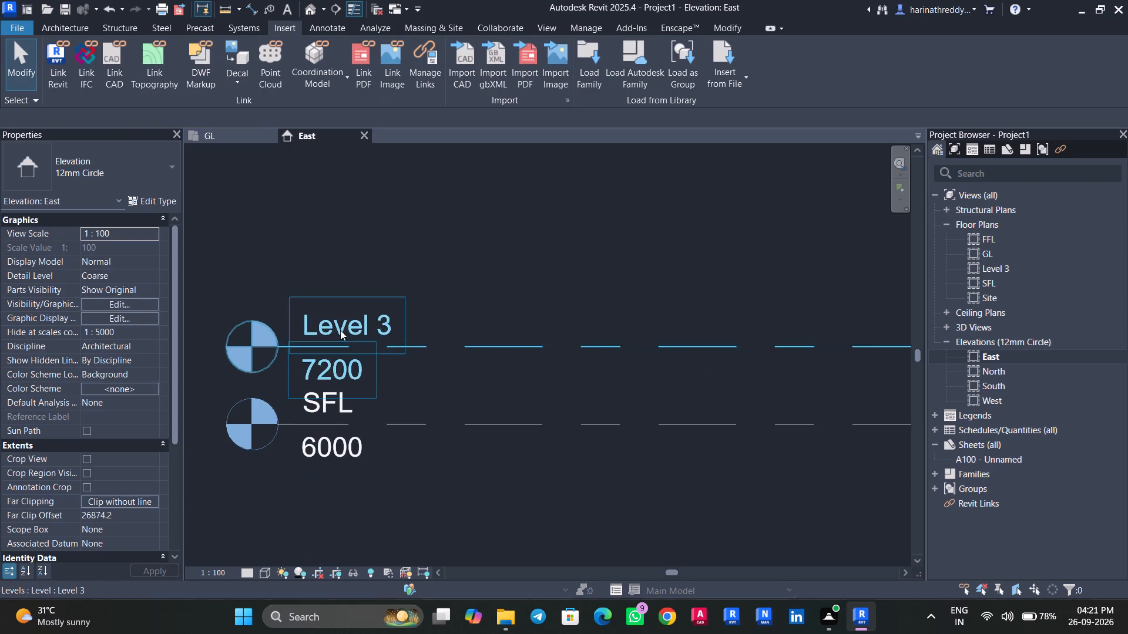
click(345, 321)
click(345, 321)
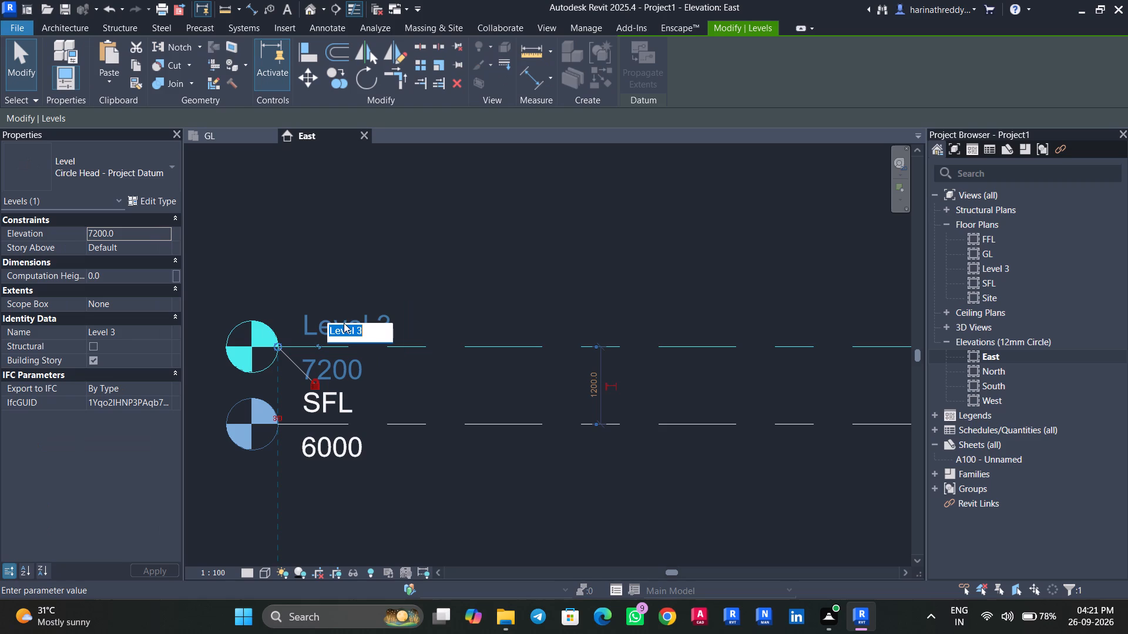
key(t)
key(l)
click(505, 240)
key(Escape)
key(Escape)
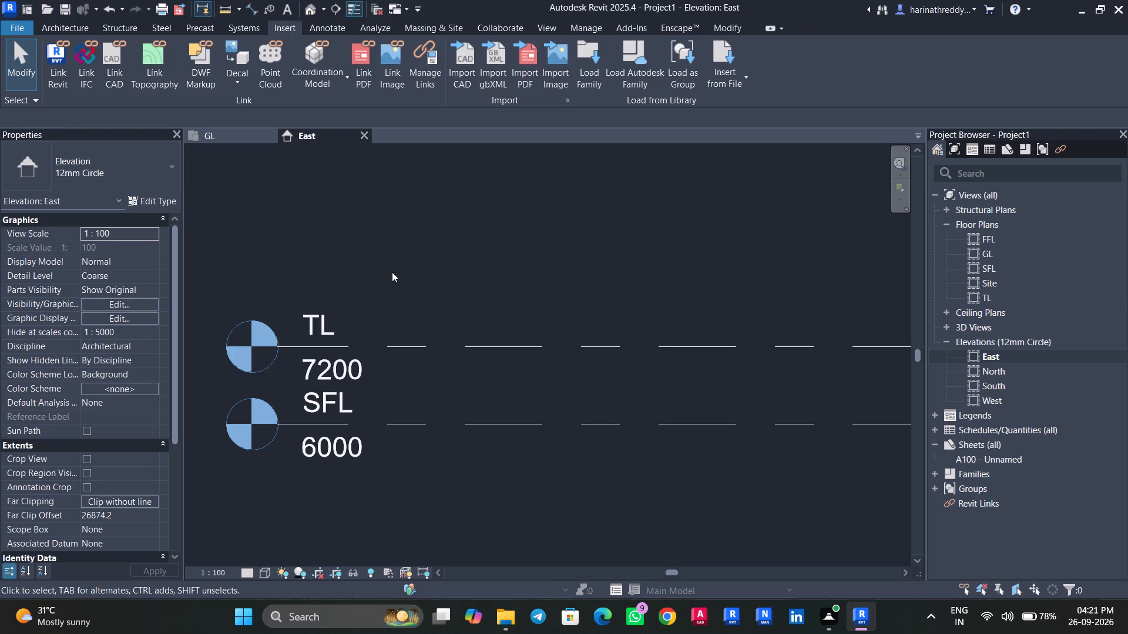
Switch from the East elevation to the GL floor plan view.
scroll(392, 272, down, 9)
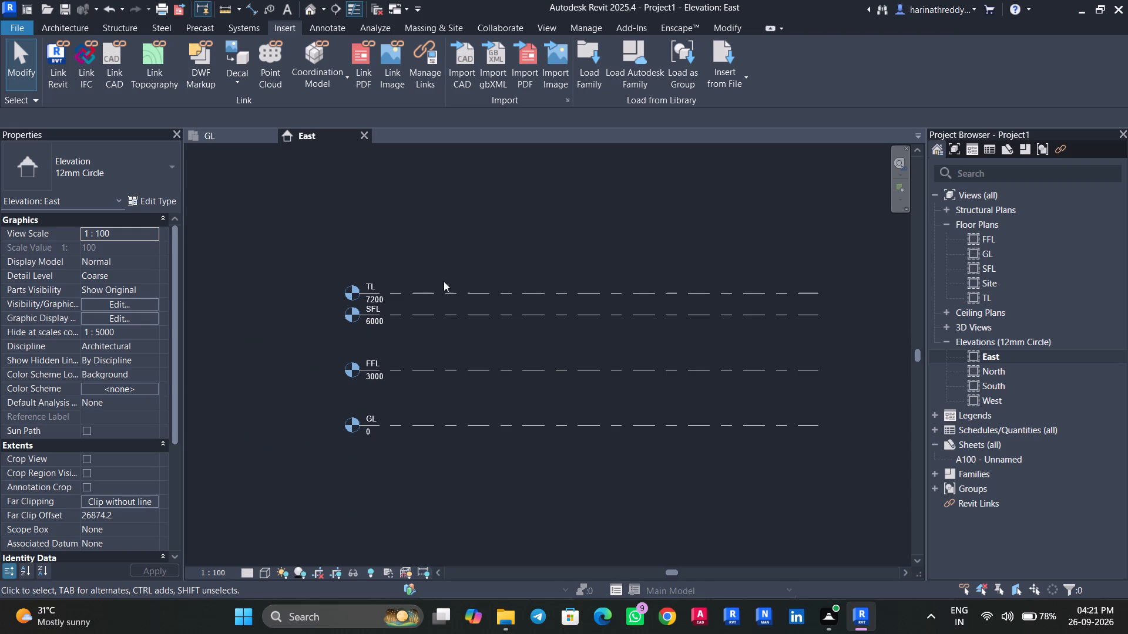
scroll(516, 272, down, 3)
middle_drag(513, 269, 453, 301)
key(Escape)
key(Escape)
click(241, 137)
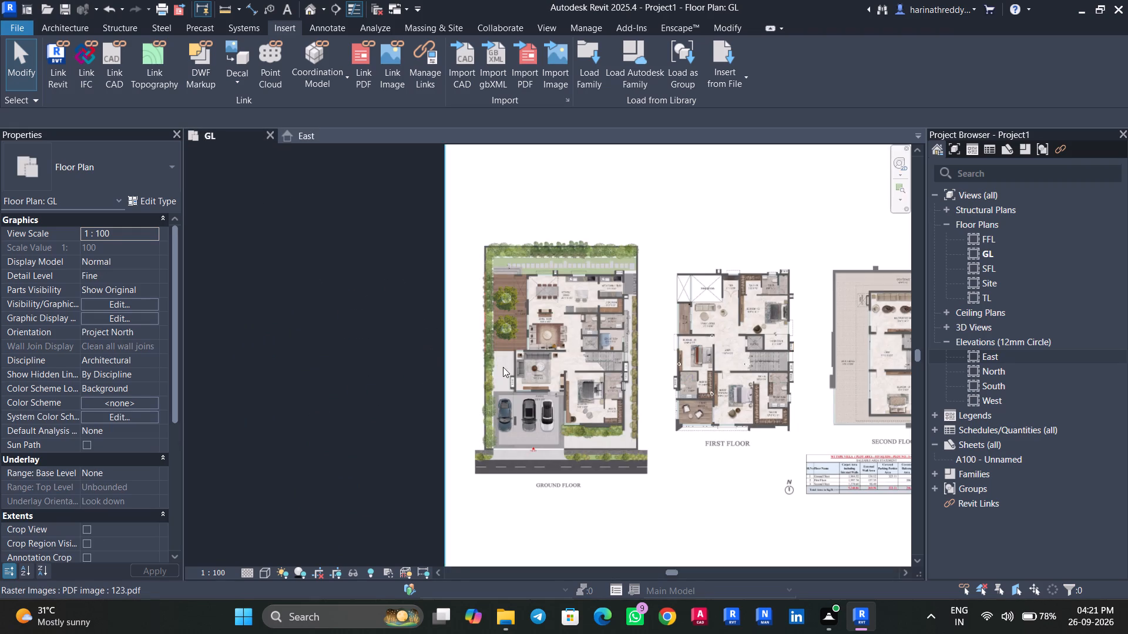
Examine the ground floor layout on the linked 123.pdf, from the rear garden and deck to the portico.
scroll(517, 361, down, 2)
scroll(517, 358, up, 12)
scroll(411, 350, up, 5)
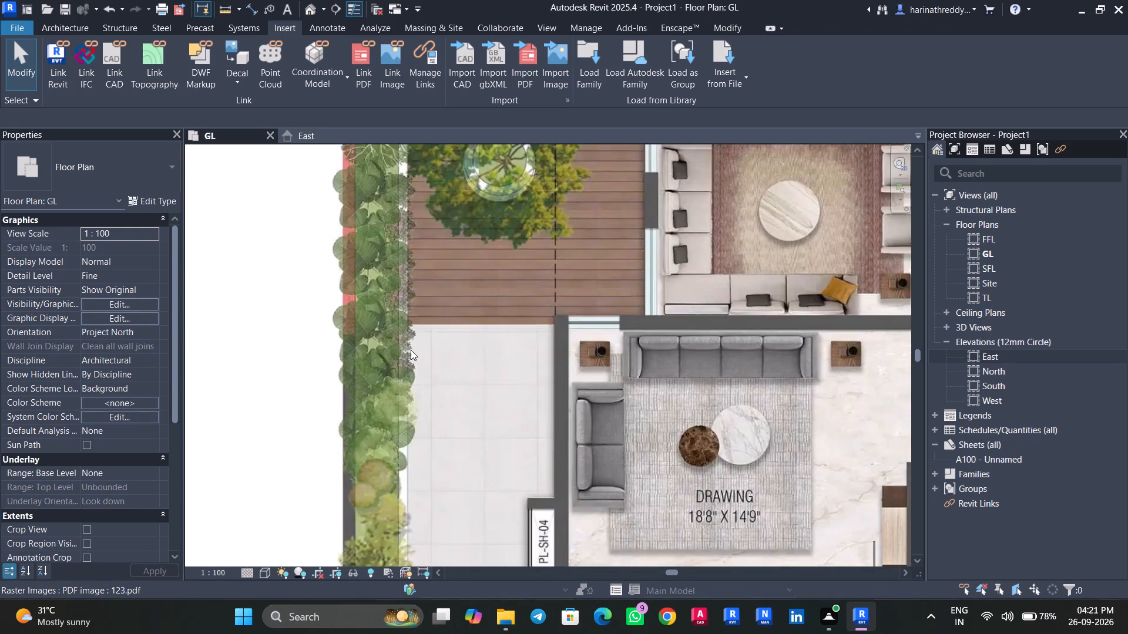
scroll(364, 368, up, 5)
scroll(364, 368, down, 17)
middle_drag(395, 309, 399, 383)
scroll(417, 296, up, 11)
middle_drag(417, 296, 419, 329)
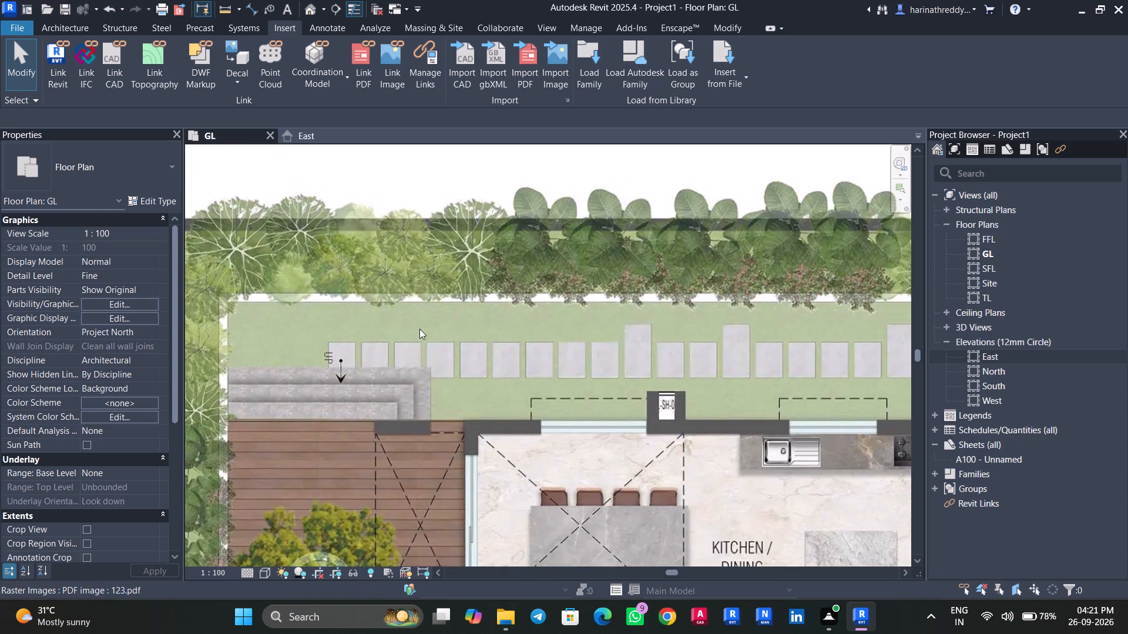
scroll(419, 329, down, 5)
middle_drag(419, 330, 401, 301)
middle_drag(401, 301, 393, 275)
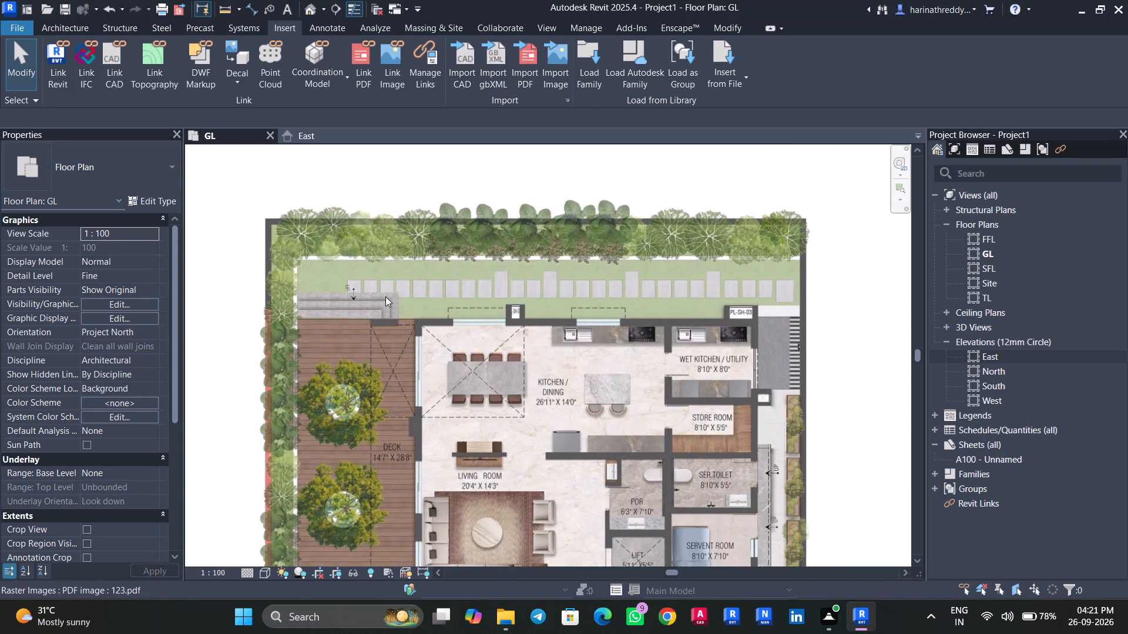
scroll(340, 326, up, 5)
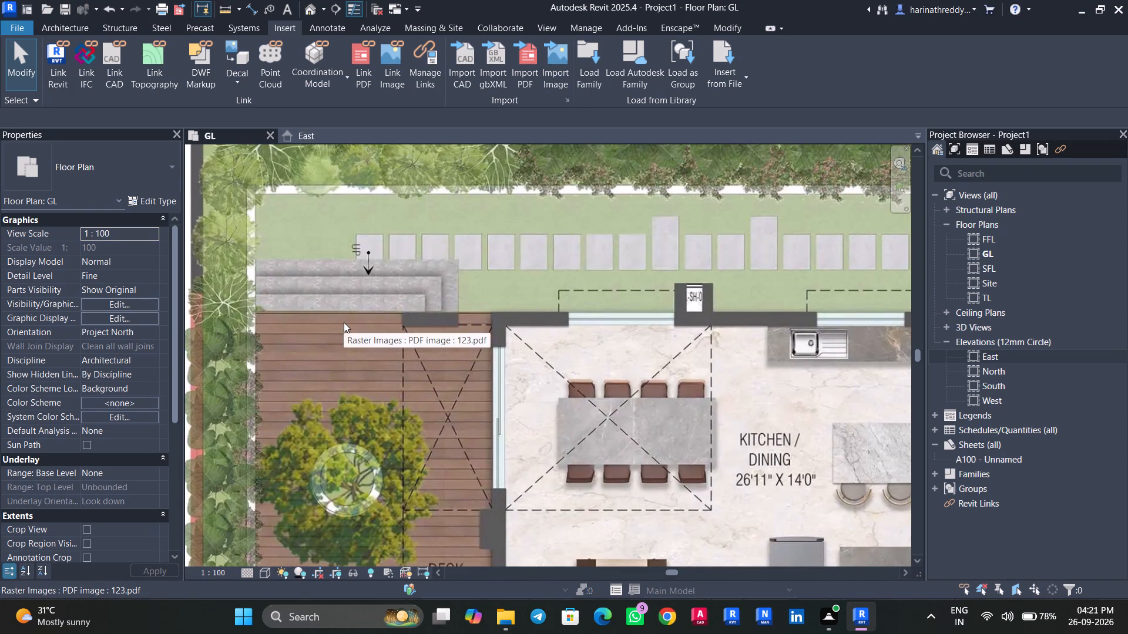
scroll(344, 322, down, 9)
middle_drag(347, 360, 363, 275)
scroll(378, 447, up, 1)
middle_drag(378, 448, 368, 358)
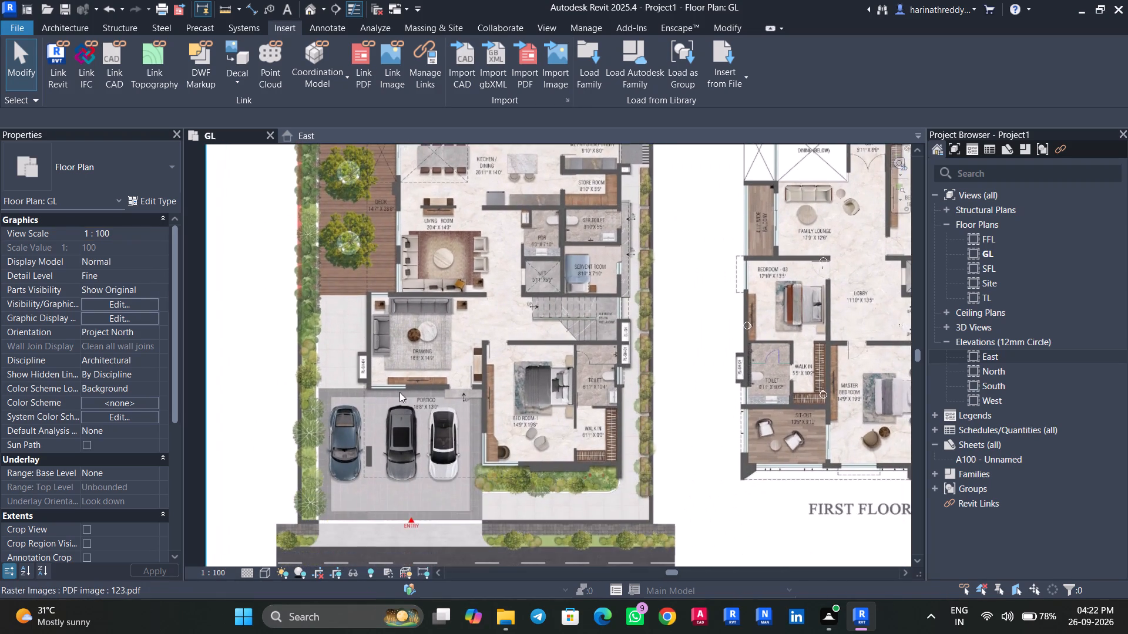
scroll(447, 420, up, 8)
scroll(444, 398, down, 1)
scroll(444, 398, up, 3)
scroll(444, 398, down, 7)
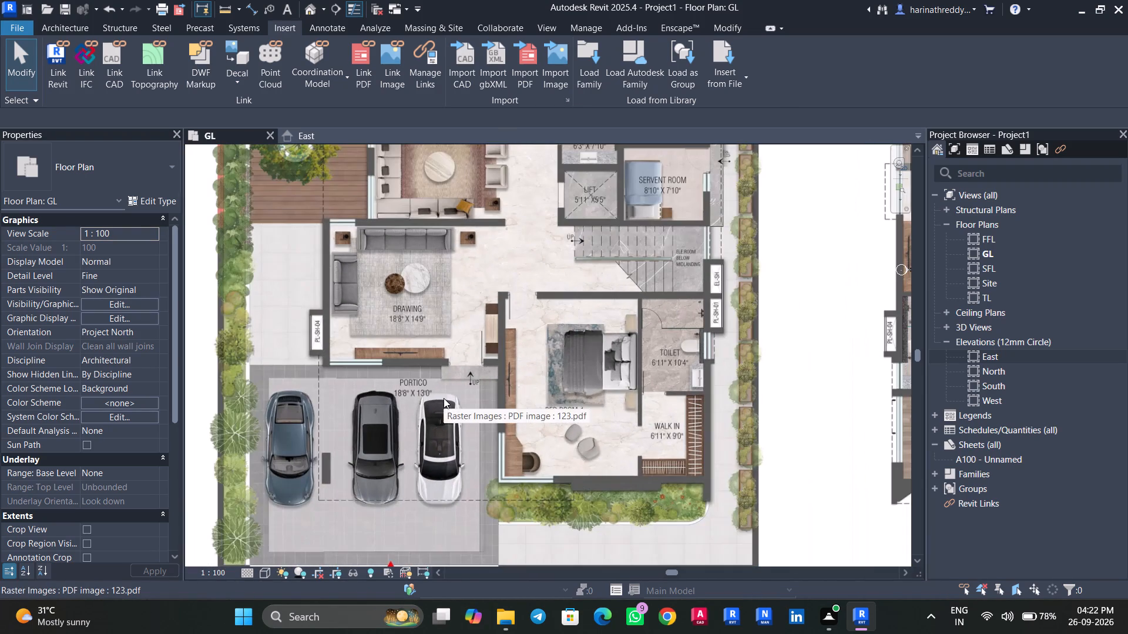
scroll(397, 393, up, 5)
scroll(397, 393, down, 1)
scroll(397, 393, up, 1)
scroll(397, 393, down, 5)
middle_drag(397, 396, 409, 334)
scroll(654, 371, up, 4)
scroll(542, 404, down, 8)
scroll(542, 404, up, 1)
scroll(542, 404, down, 3)
scroll(542, 404, up, 1)
scroll(542, 404, down, 3)
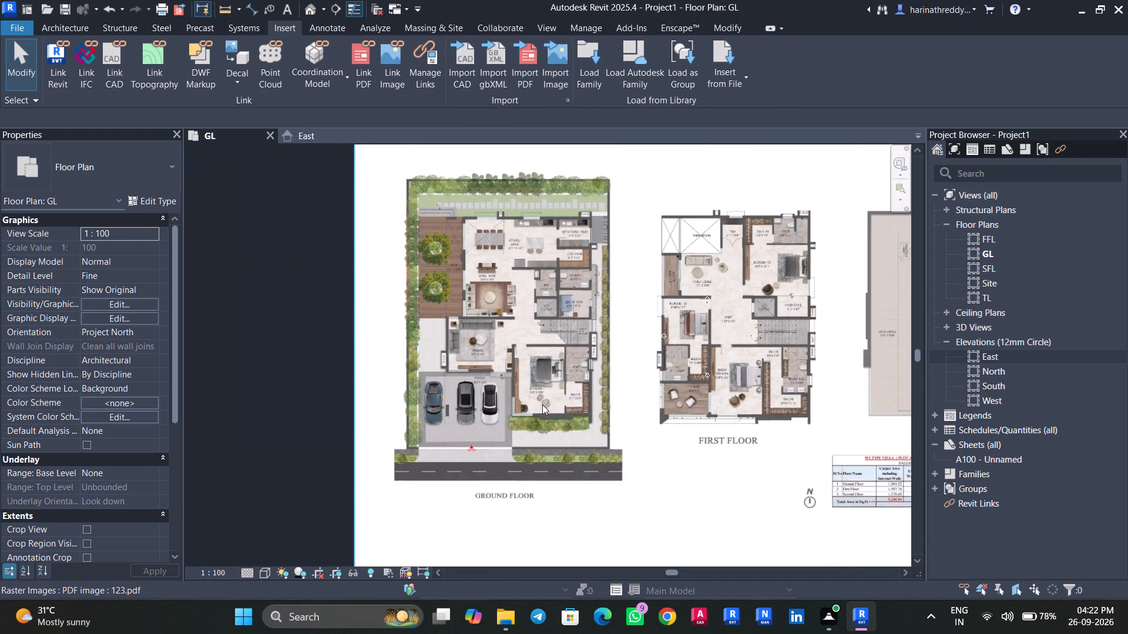
scroll(542, 404, down, 3)
Set the project's Distance units to feet with 1 decimal place and the ' unit symbol.
key(u)
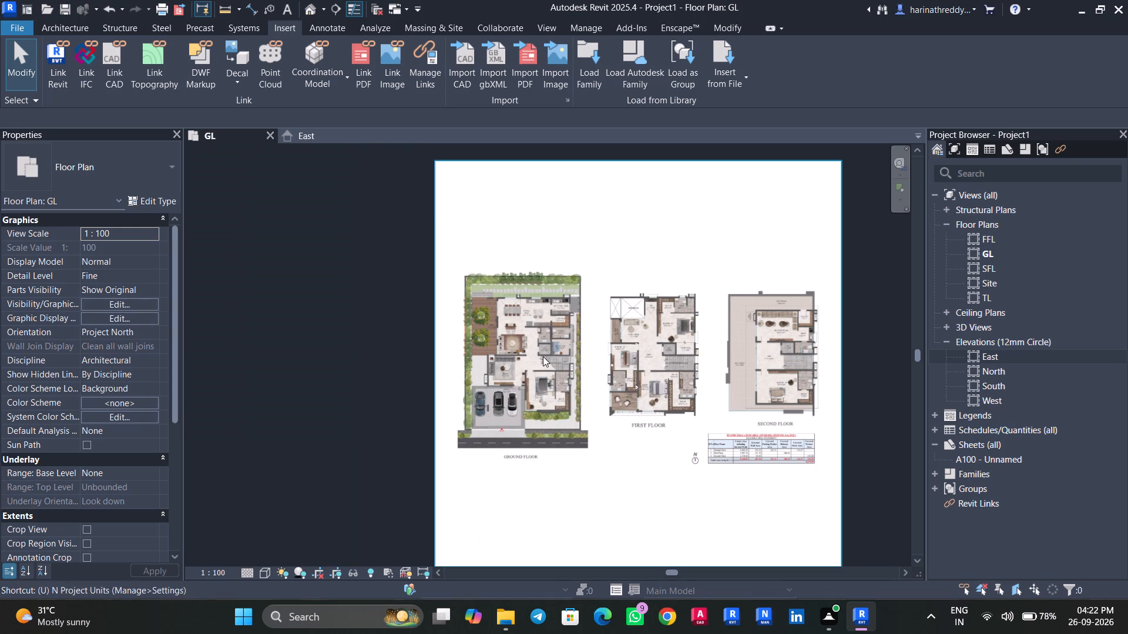
key(n)
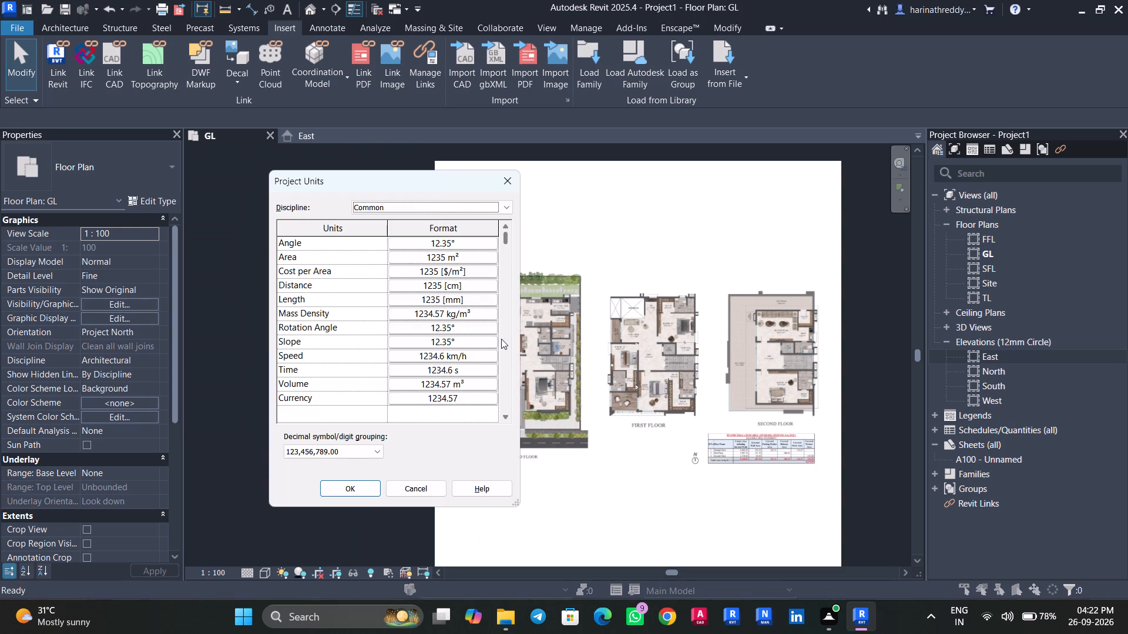
click(488, 286)
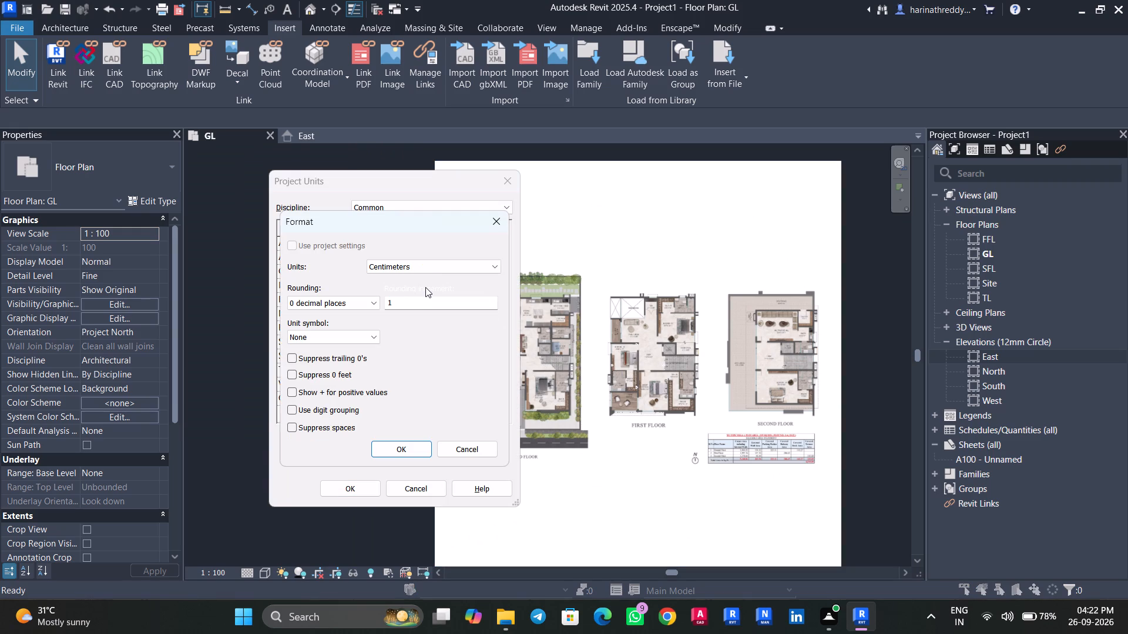
click(425, 272)
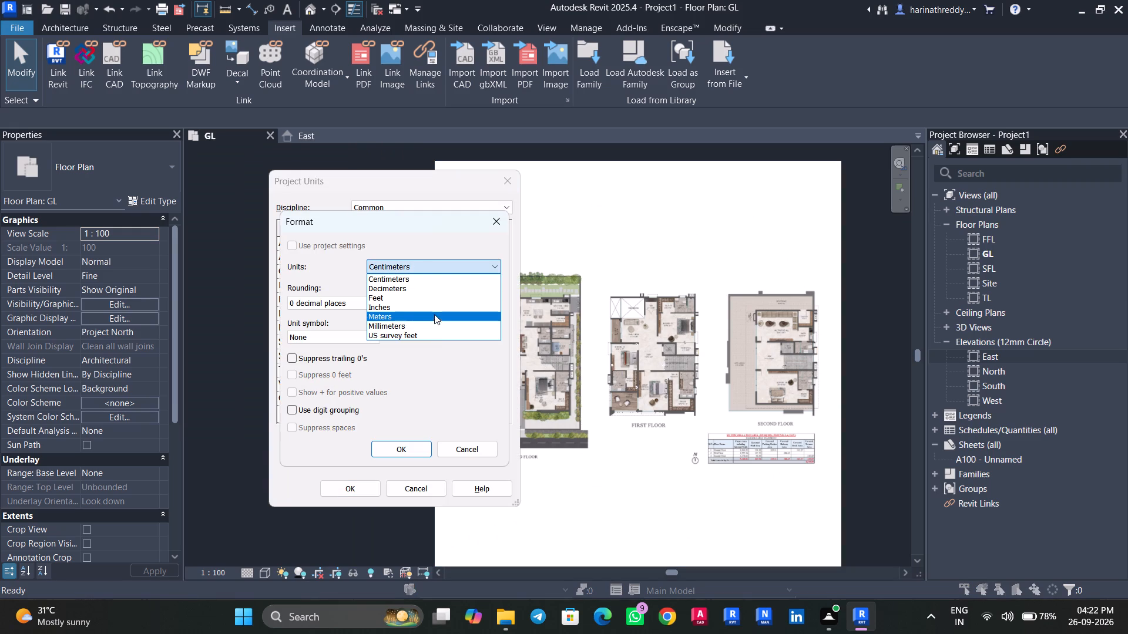
click(432, 296)
click(357, 305)
click(347, 349)
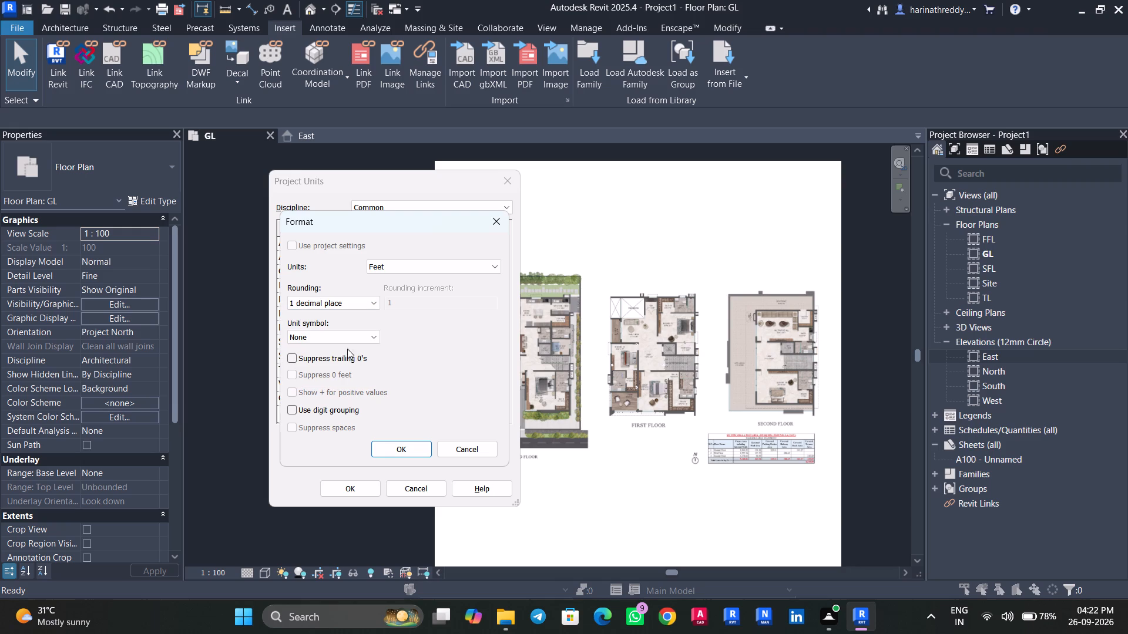
click(358, 335)
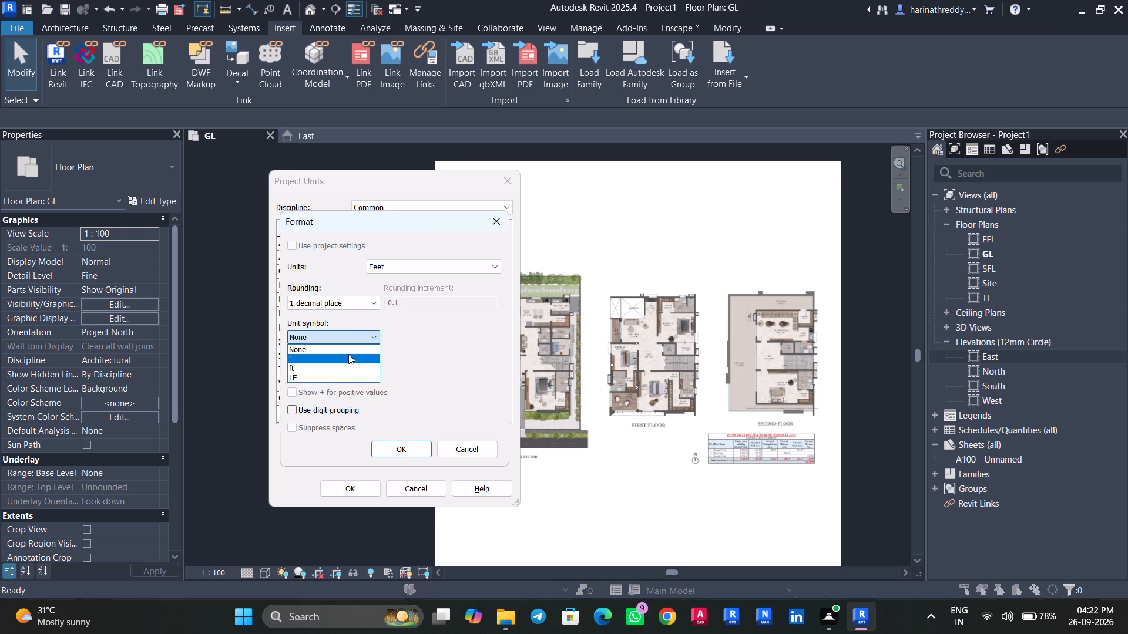
click(348, 354)
click(404, 447)
Set the project's Length units to fractional inches rounded to the nearest 1/2" with no unit symbol, and apply the project units.
click(474, 301)
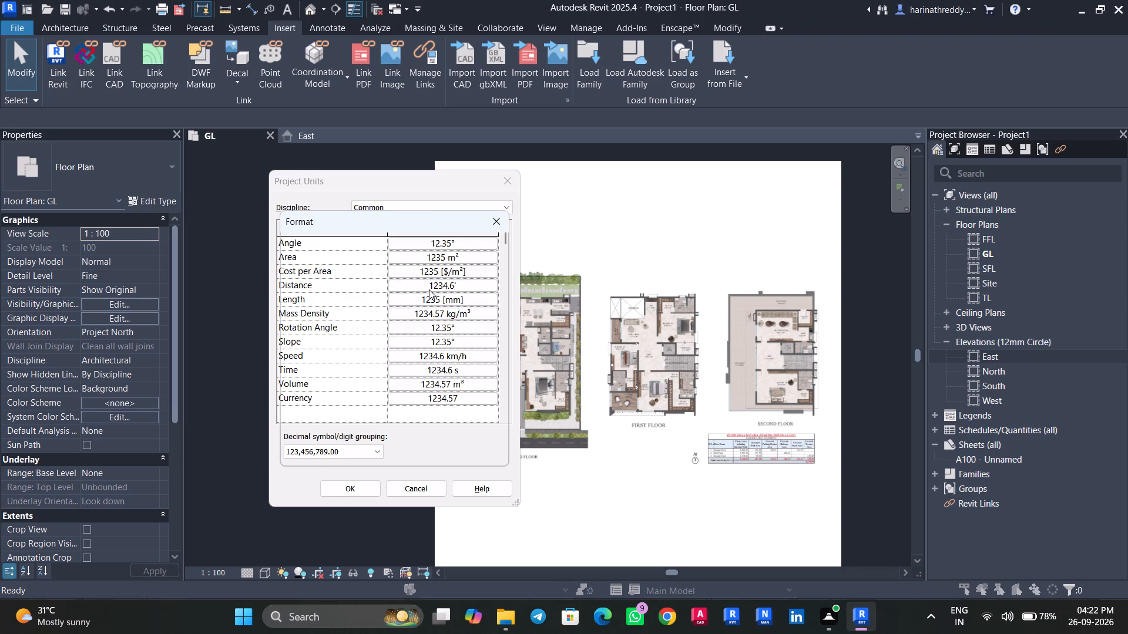
click(435, 263)
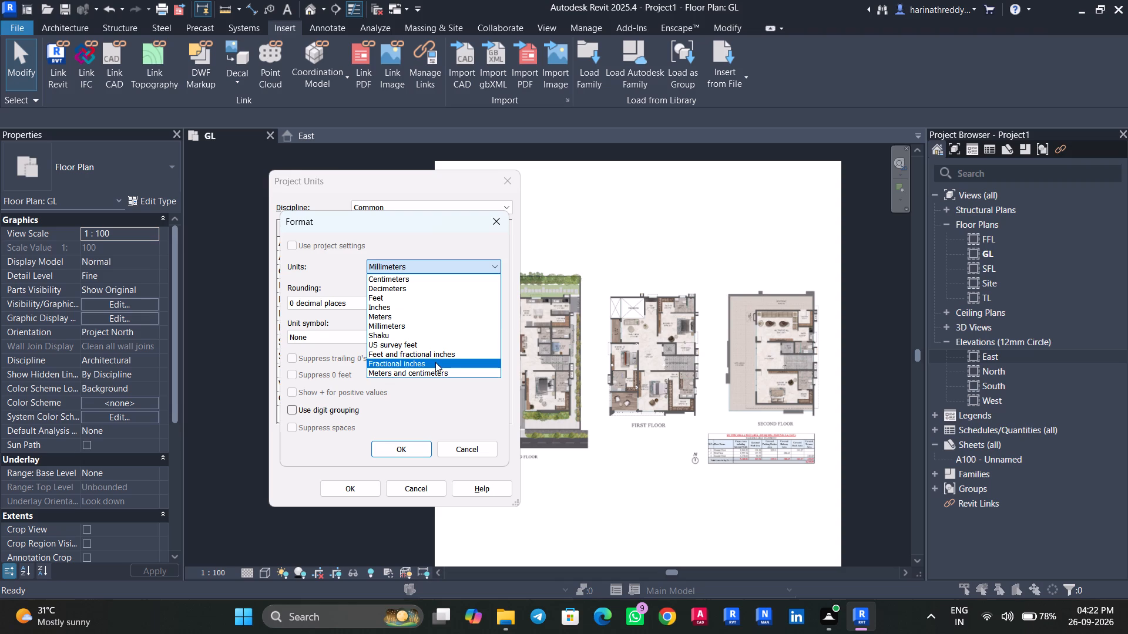
click(435, 362)
click(347, 300)
click(348, 326)
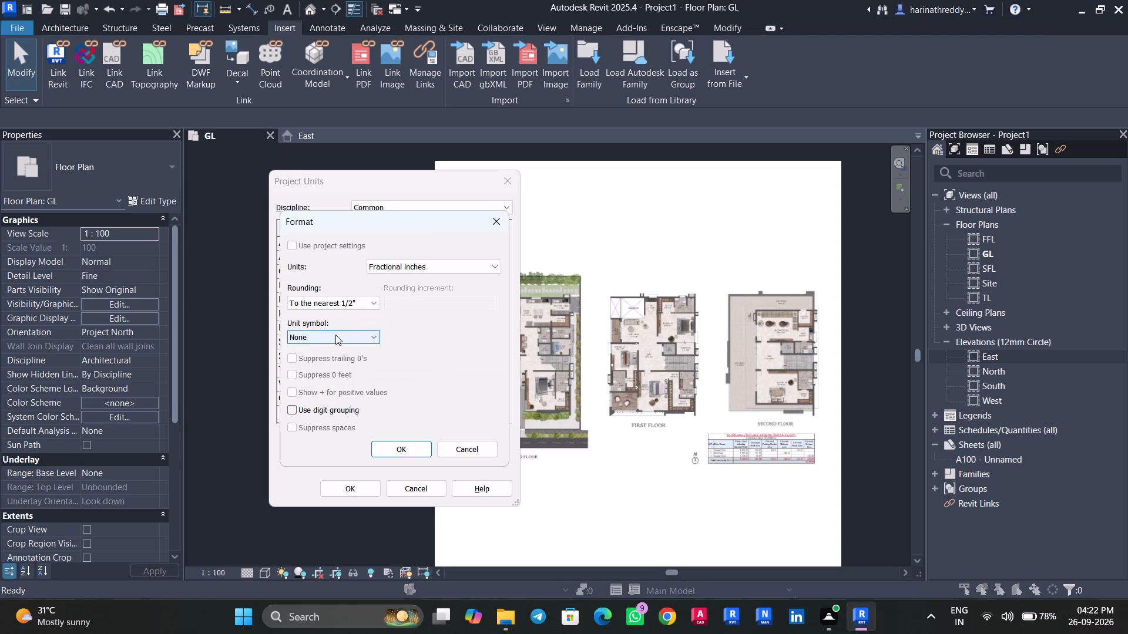
click(331, 334)
click(343, 367)
click(399, 446)
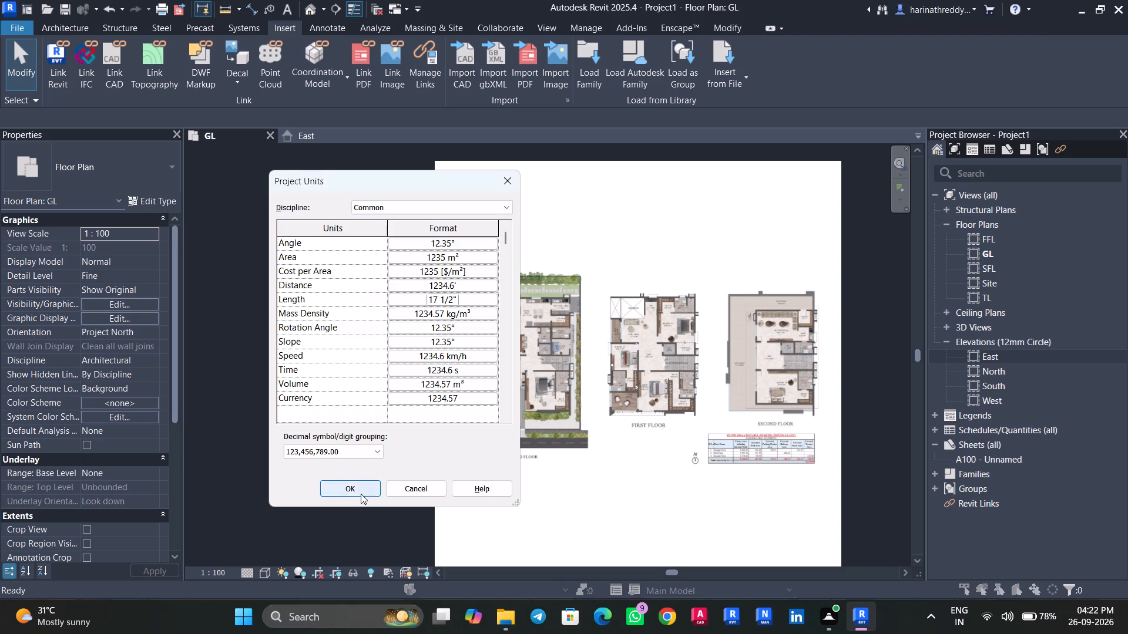
click(356, 491)
Start a graphical Scale of the 123.pdf image and find a base point at the ground floor store room walls.
scroll(540, 365, up, 3)
scroll(540, 365, down, 1)
scroll(540, 365, up, 10)
scroll(540, 363, down, 1)
scroll(540, 363, up, 1)
click(494, 362)
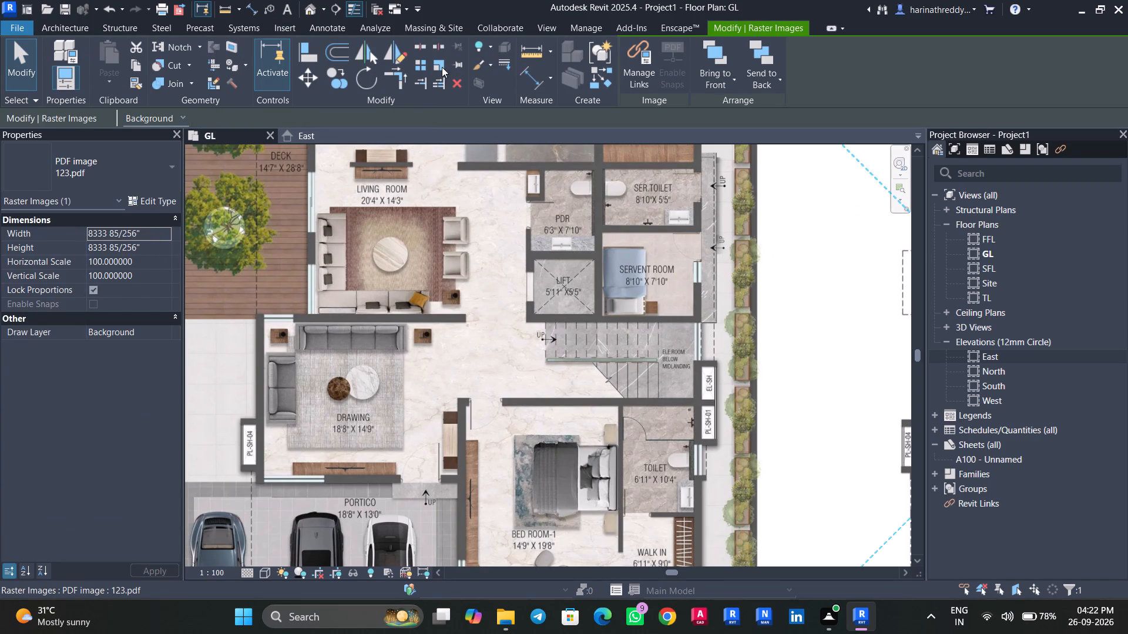
click(440, 67)
scroll(438, 310, down, 5)
middle_drag(439, 343, 448, 408)
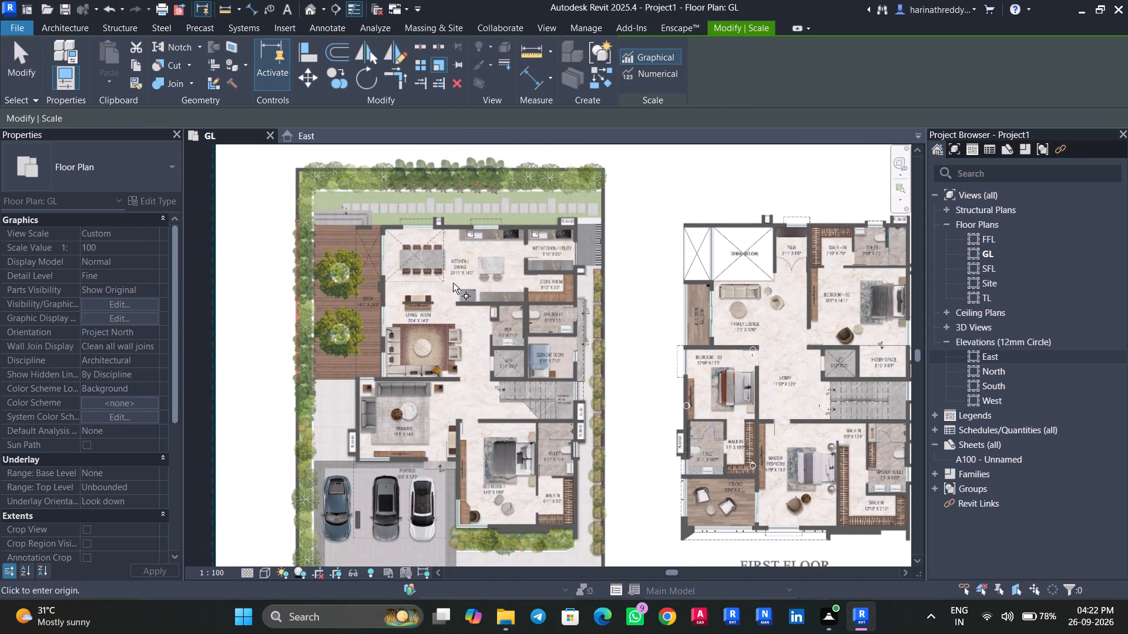
scroll(454, 277, up, 6)
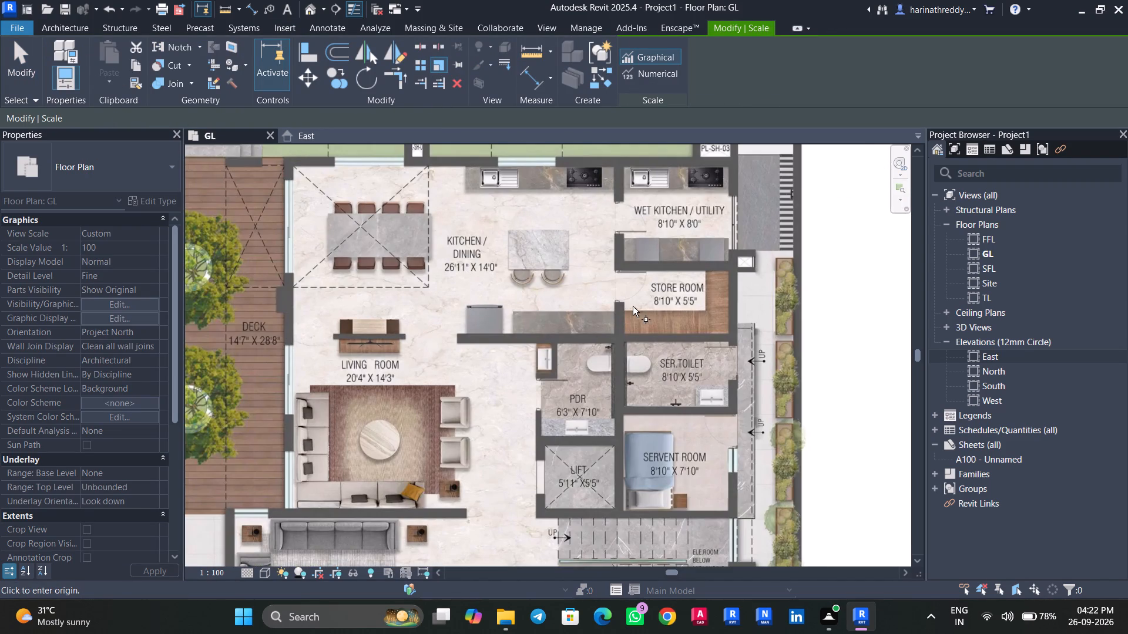
scroll(642, 301, up, 3)
scroll(642, 301, down, 1)
middle_drag(664, 316, 620, 346)
scroll(588, 344, up, 1)
scroll(588, 344, down, 1)
scroll(588, 344, up, 4)
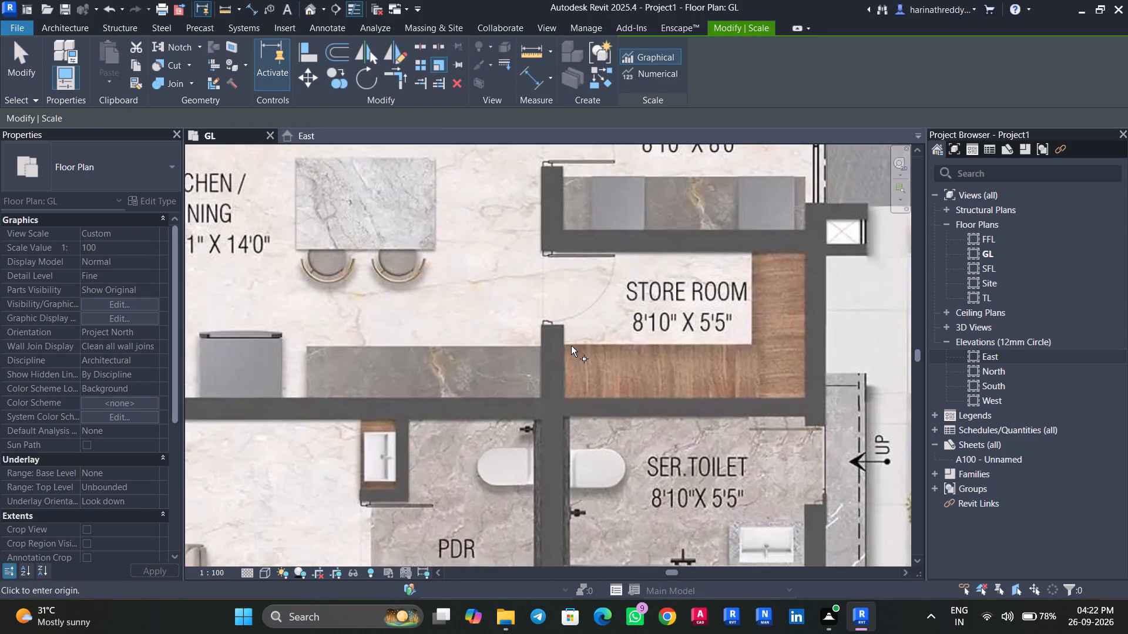
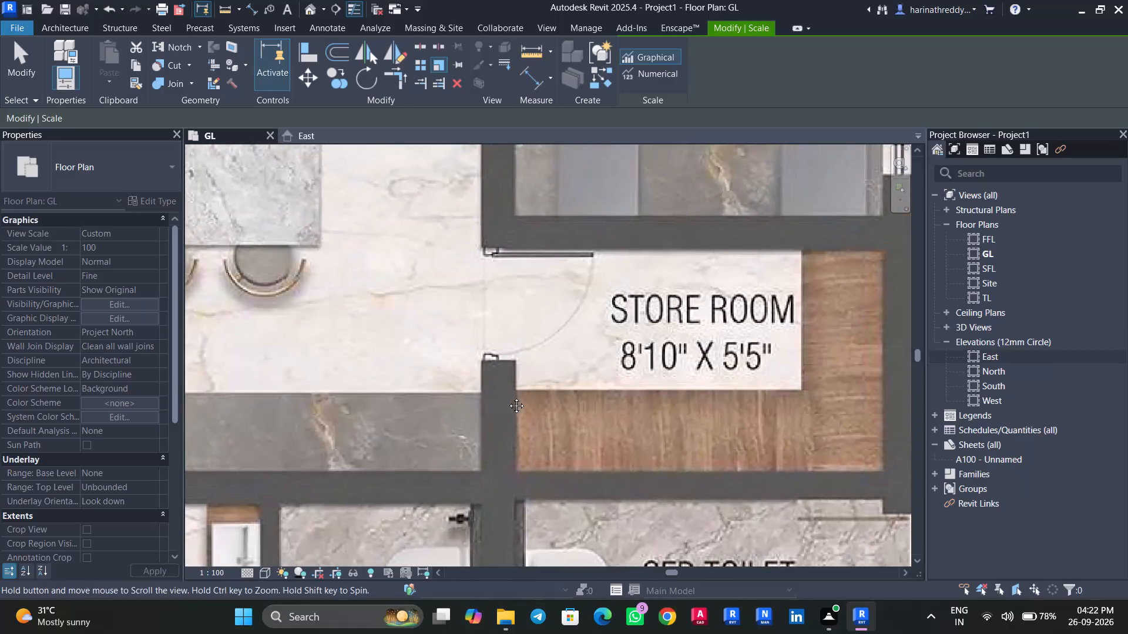
Graphically scale the 123.pdf image so the ground floor store room's clear width between its inner wall faces is 8'10".
middle_drag(741, 369, 651, 379)
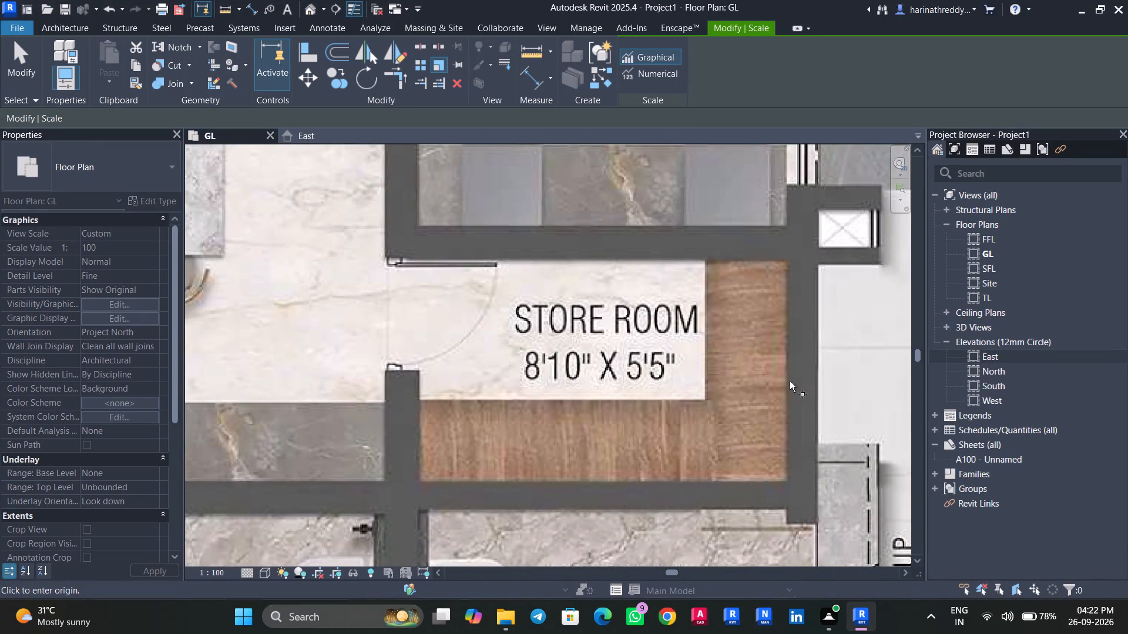
click(786, 381)
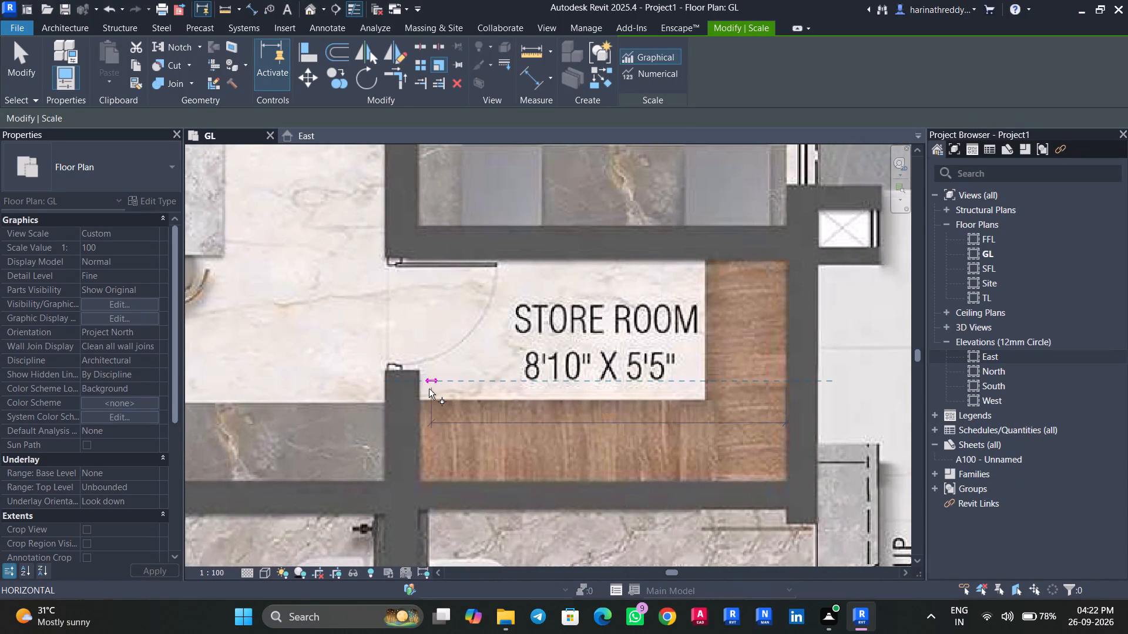
scroll(418, 386, up, 7)
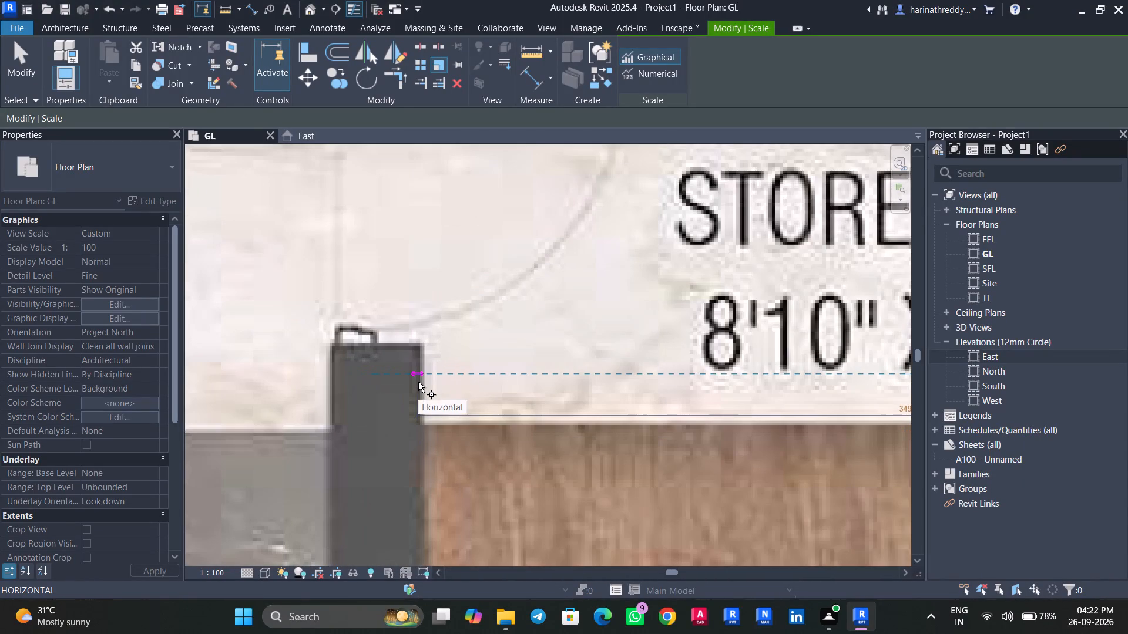
click(420, 382)
scroll(420, 381, down, 9)
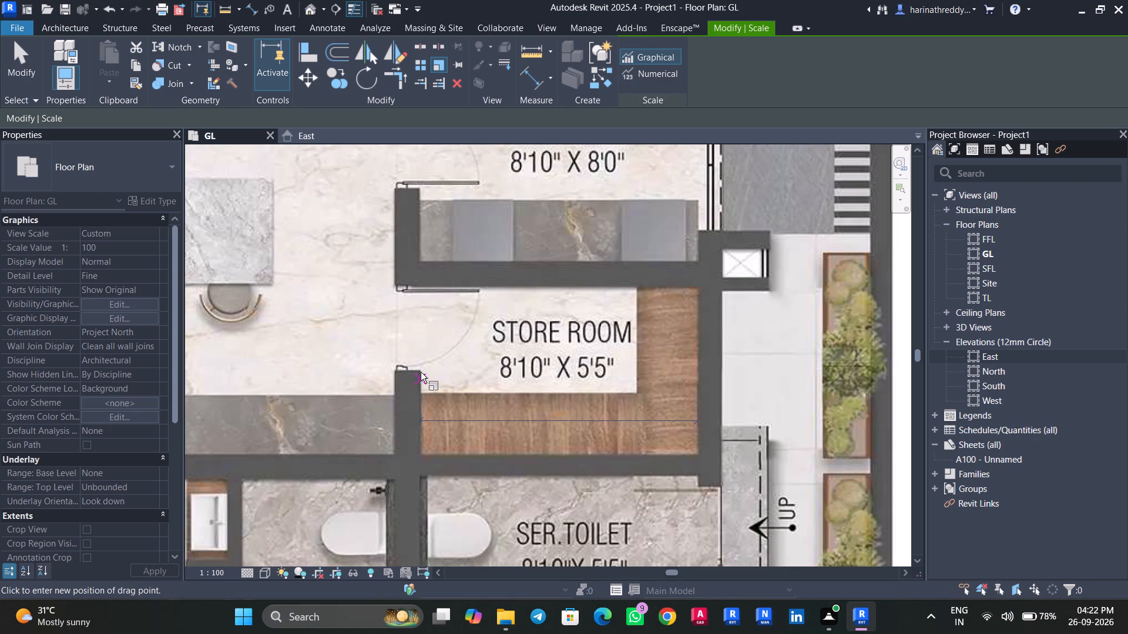
text(8'10")
key(Return)
Graphically rescale the 123.pdf image so the store room's clear depth between its inner wall faces is 5'5".
scroll(499, 316, up, 5)
scroll(561, 418, up, 1)
middle_drag(561, 418, 540, 392)
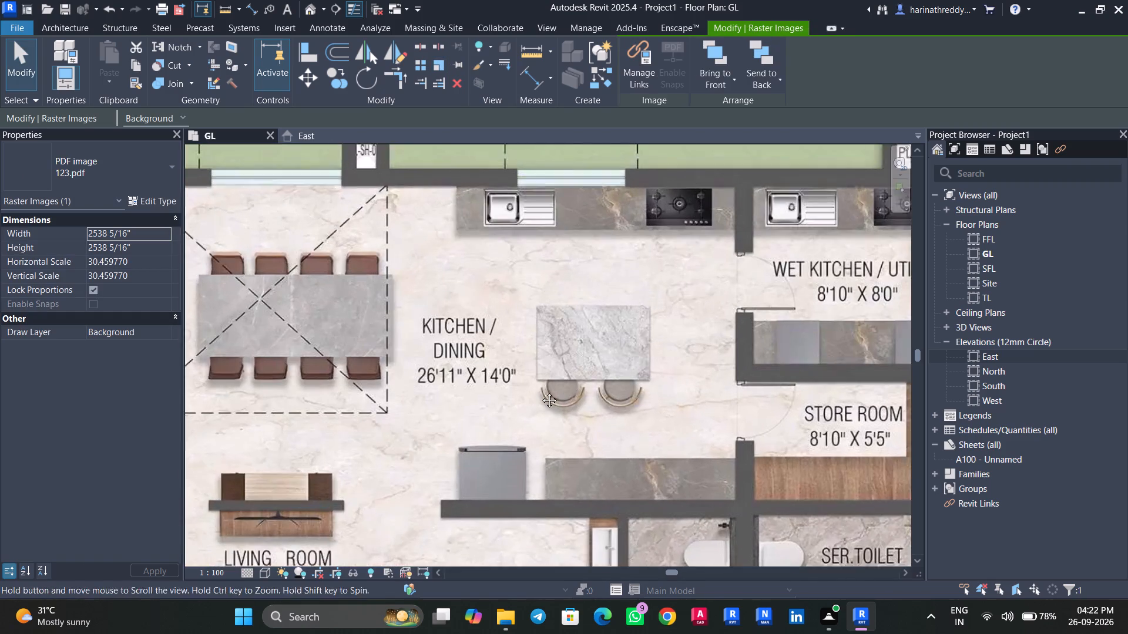
middle_drag(540, 392, 481, 340)
scroll(731, 344, up, 4)
middle_drag(691, 344, 442, 291)
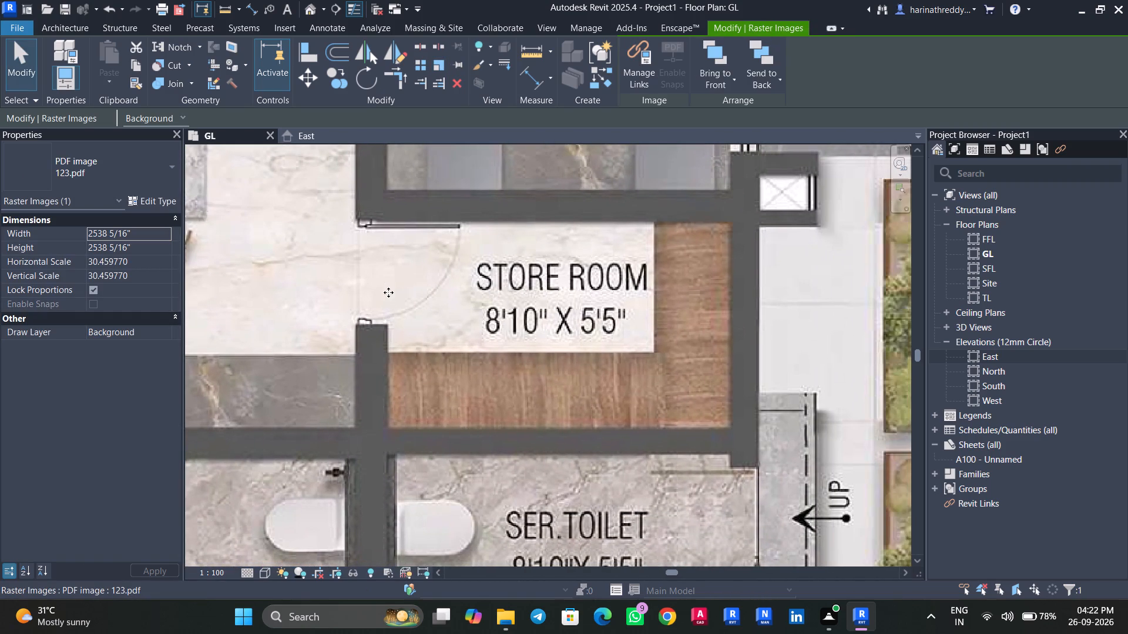
click(437, 68)
scroll(528, 230, up, 2)
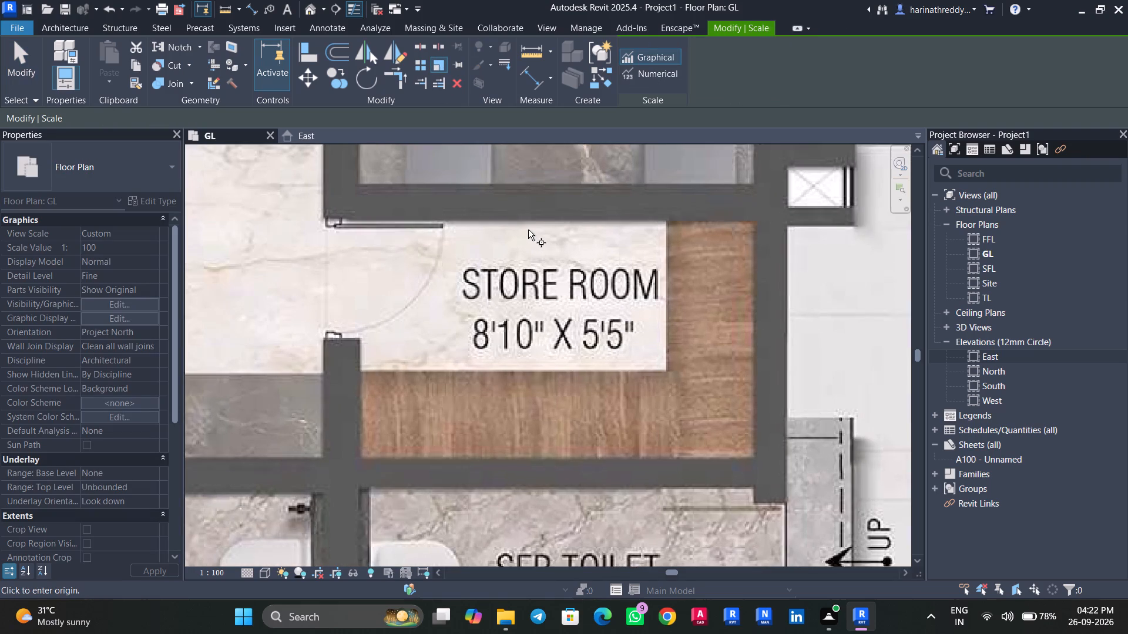
click(530, 218)
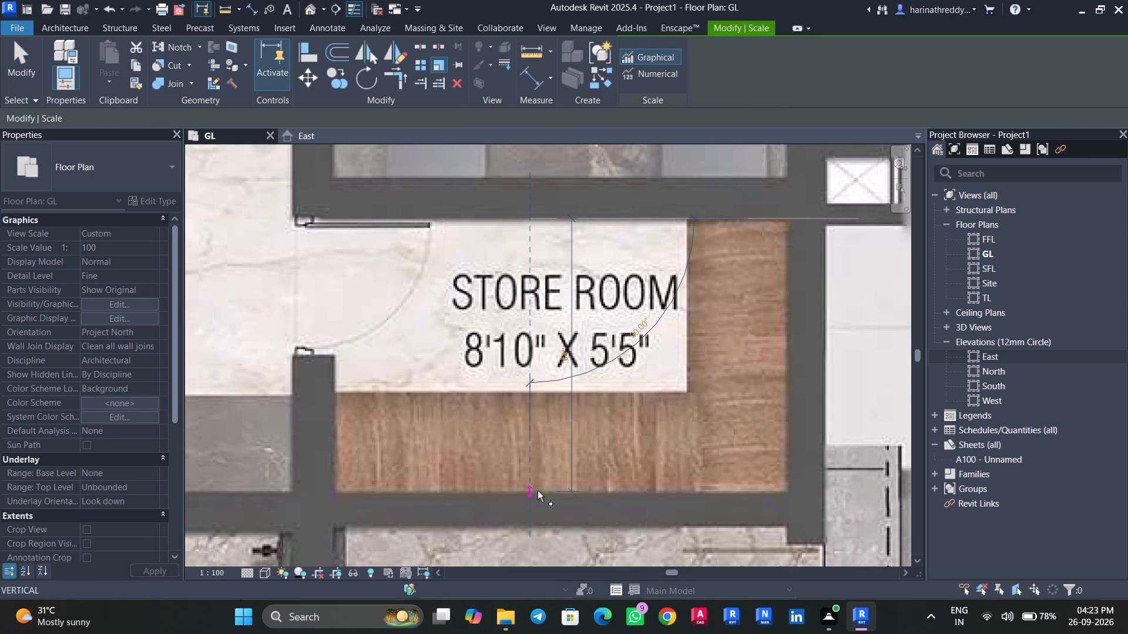
click(535, 491)
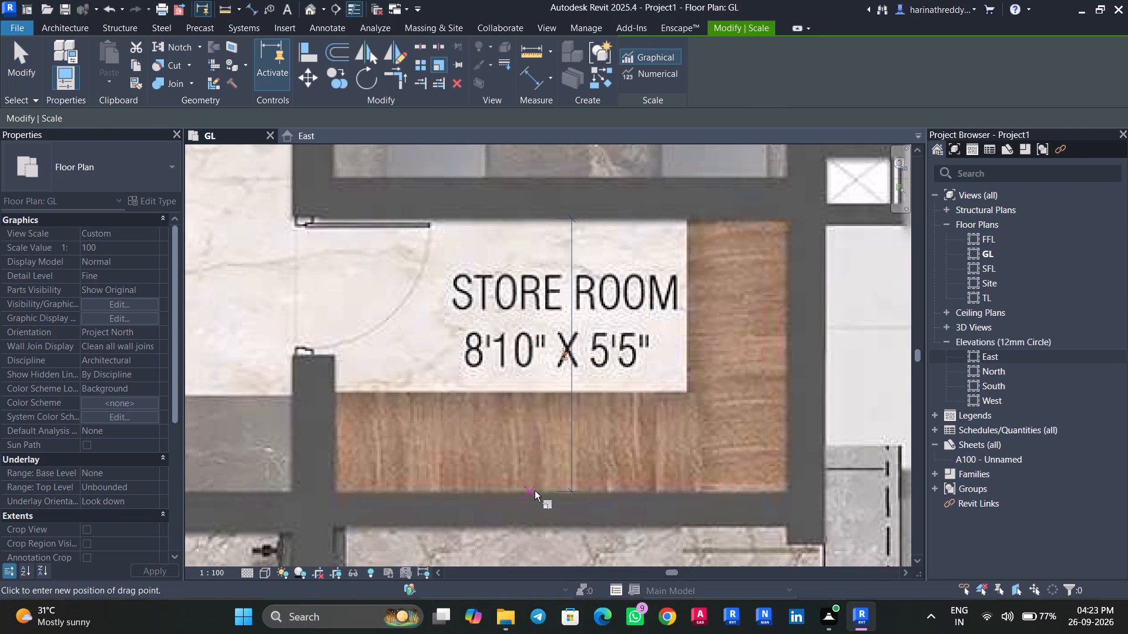
text(5'5")
key(Return)
Graphically rescale the 123.pdf image so the ground floor lift shaft's clear width between its inner faces is 5'11".
scroll(539, 408, down, 12)
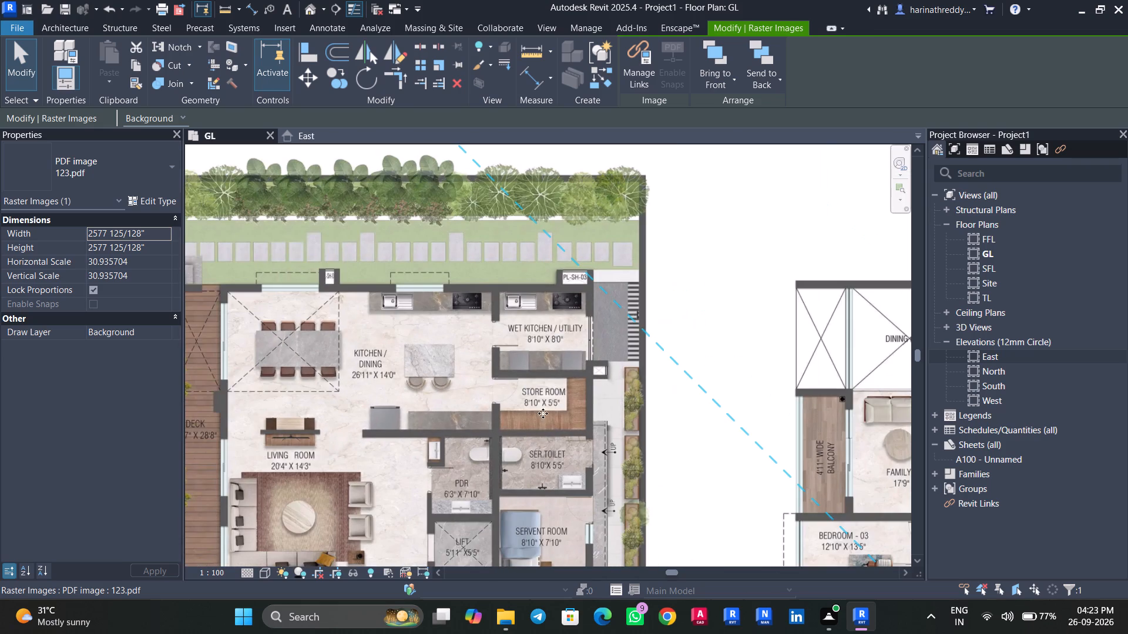
click(438, 69)
middle_drag(625, 453, 683, 362)
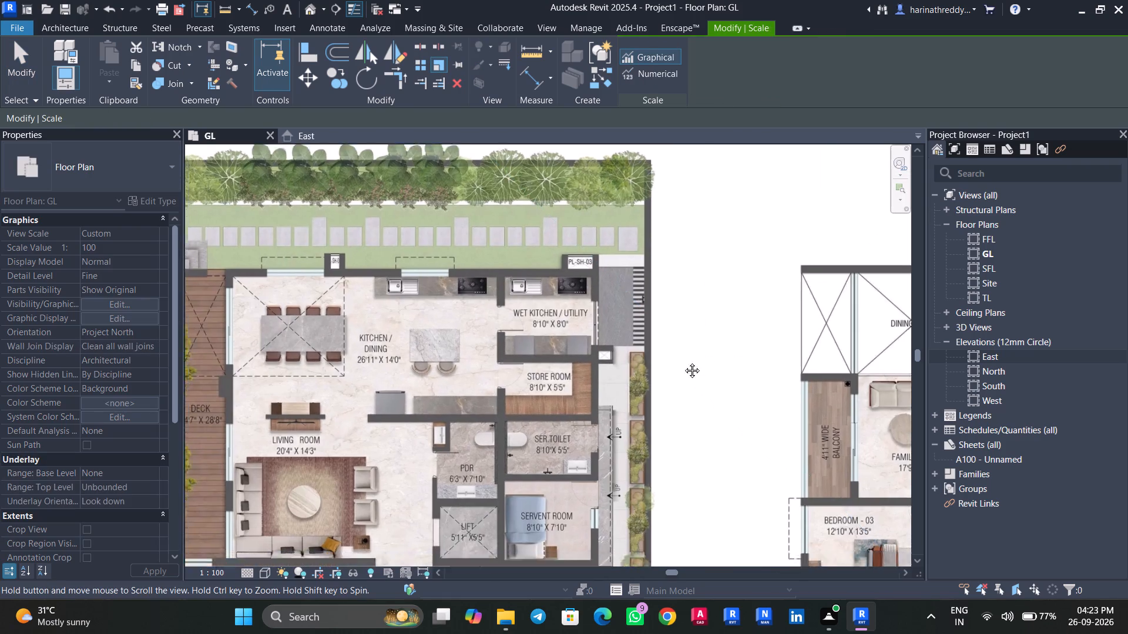
middle_drag(683, 362, 705, 357)
scroll(441, 296, up, 3)
middle_drag(444, 300, 465, 382)
middle_drag(466, 383, 519, 297)
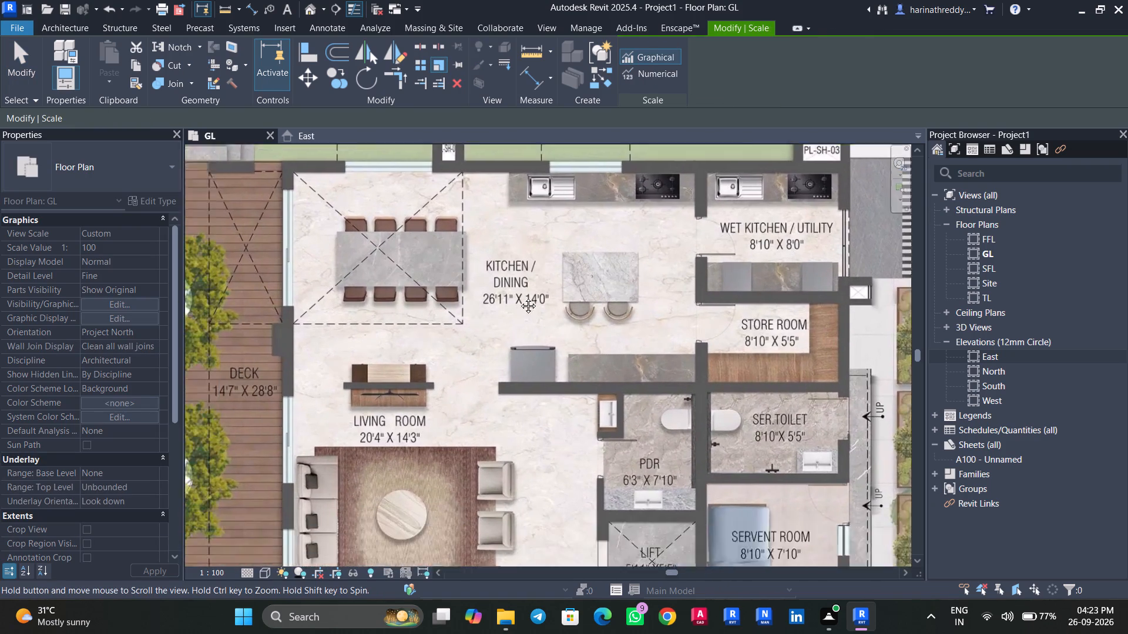
middle_drag(519, 297, 536, 263)
scroll(520, 334, down, 4)
middle_drag(531, 407, 491, 291)
scroll(585, 301, up, 9)
scroll(586, 301, down, 1)
scroll(586, 301, up, 2)
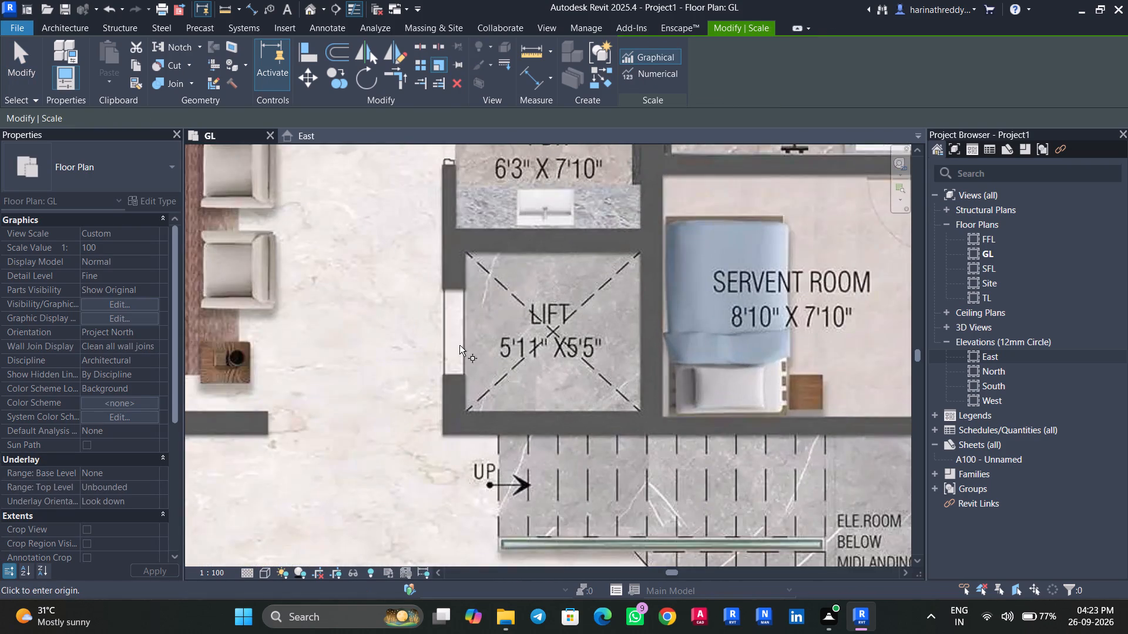
click(446, 337)
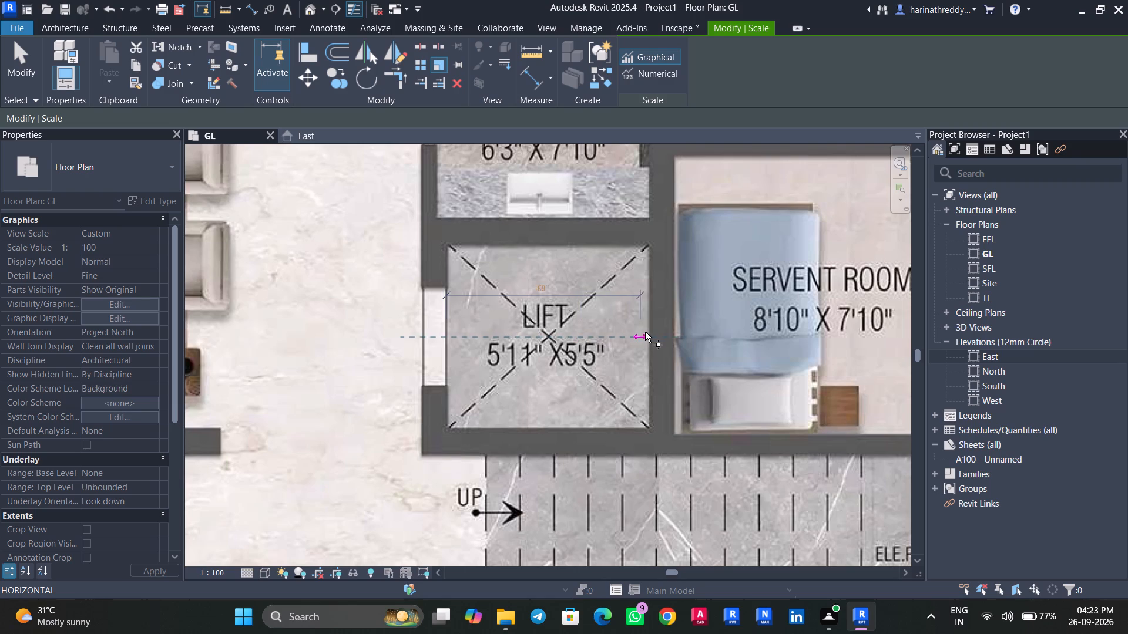
scroll(649, 332, up, 1)
scroll(649, 332, down, 1)
scroll(649, 332, up, 7)
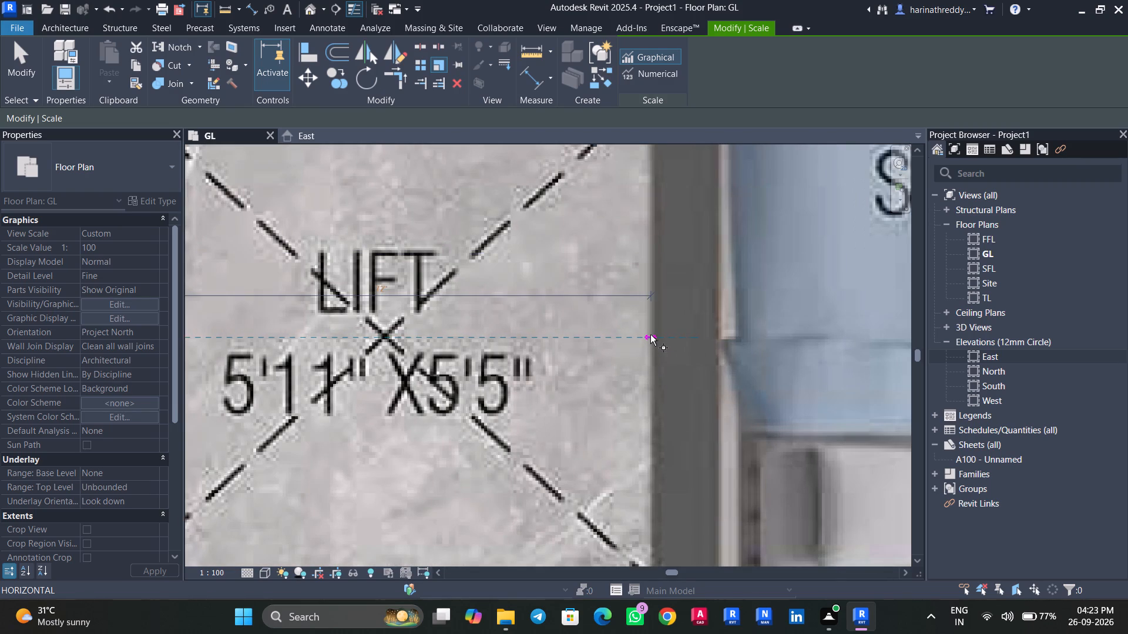
click(650, 335)
scroll(650, 335, down, 7)
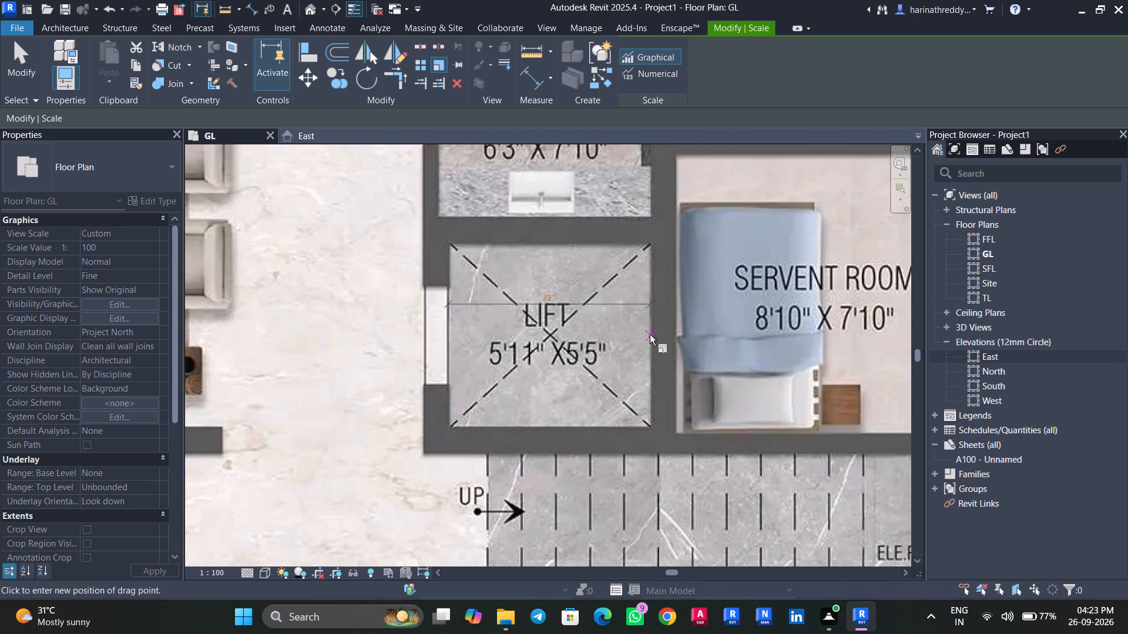
text(5'11)
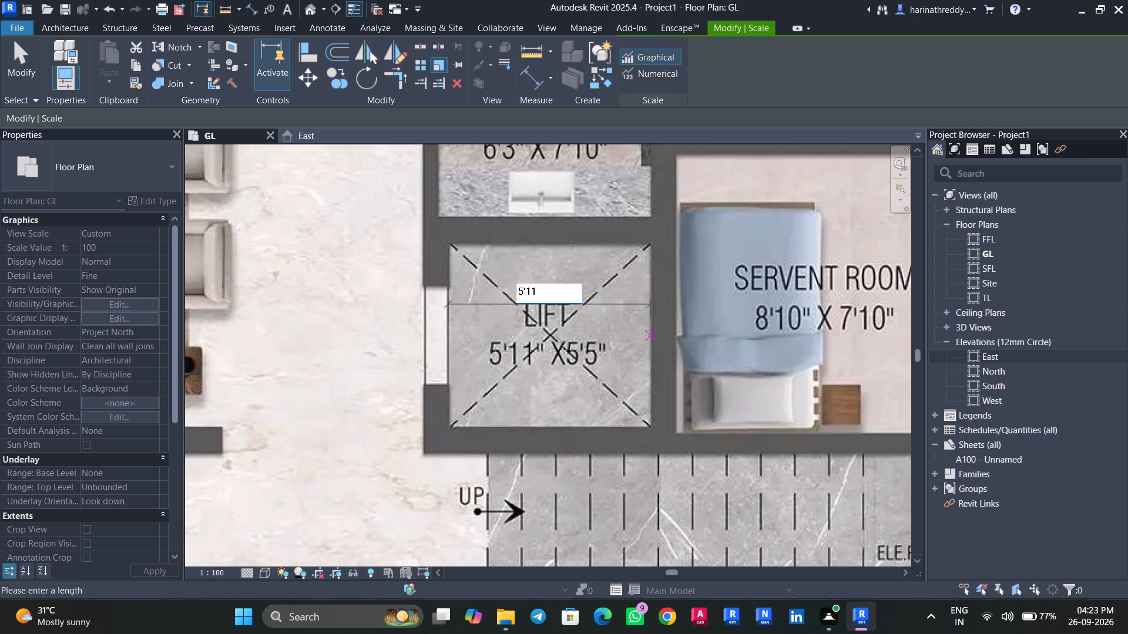
key(shift+quotedbl)
key(Return)
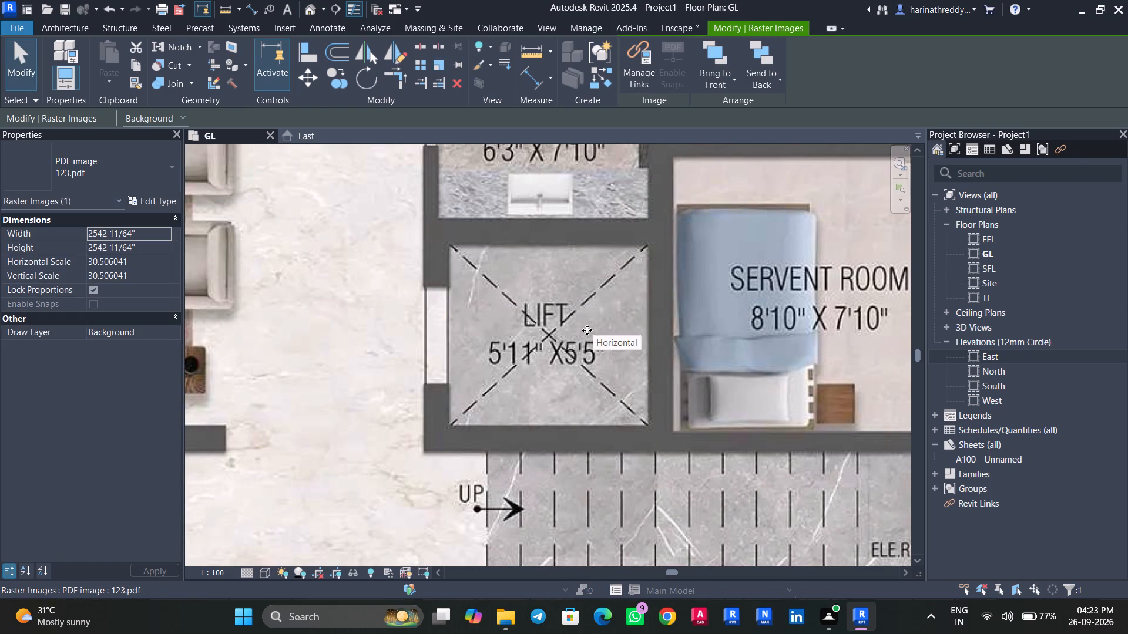
Change the project's Length units to feet and fractional inches and apply the project units.
key(u)
text(UN)
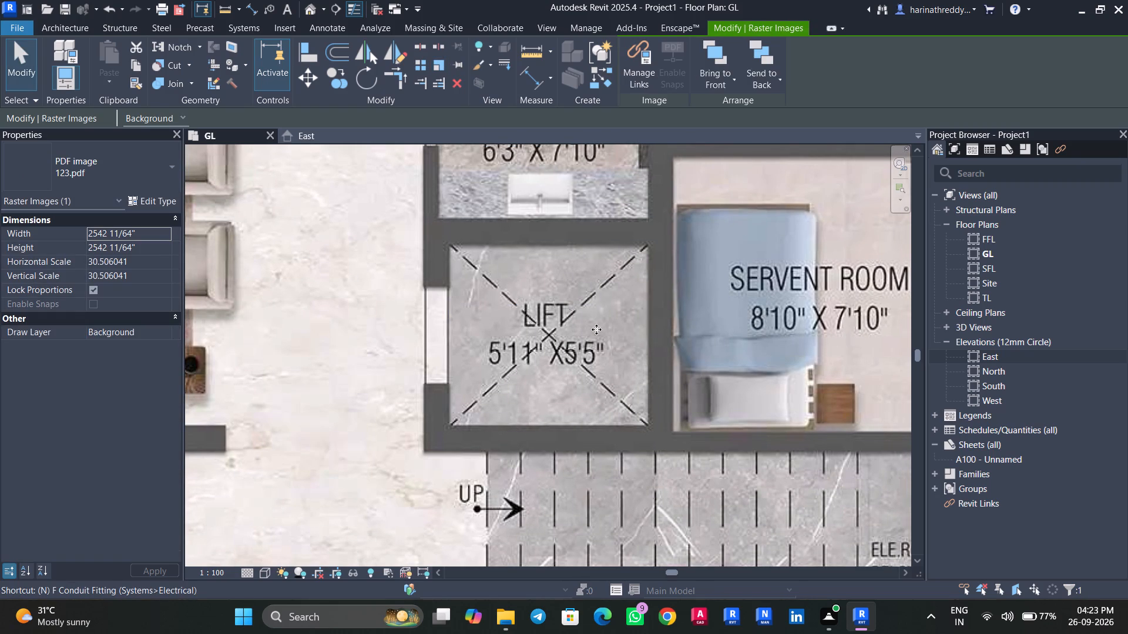
key(Escape)
key(Escape)
text(UN)
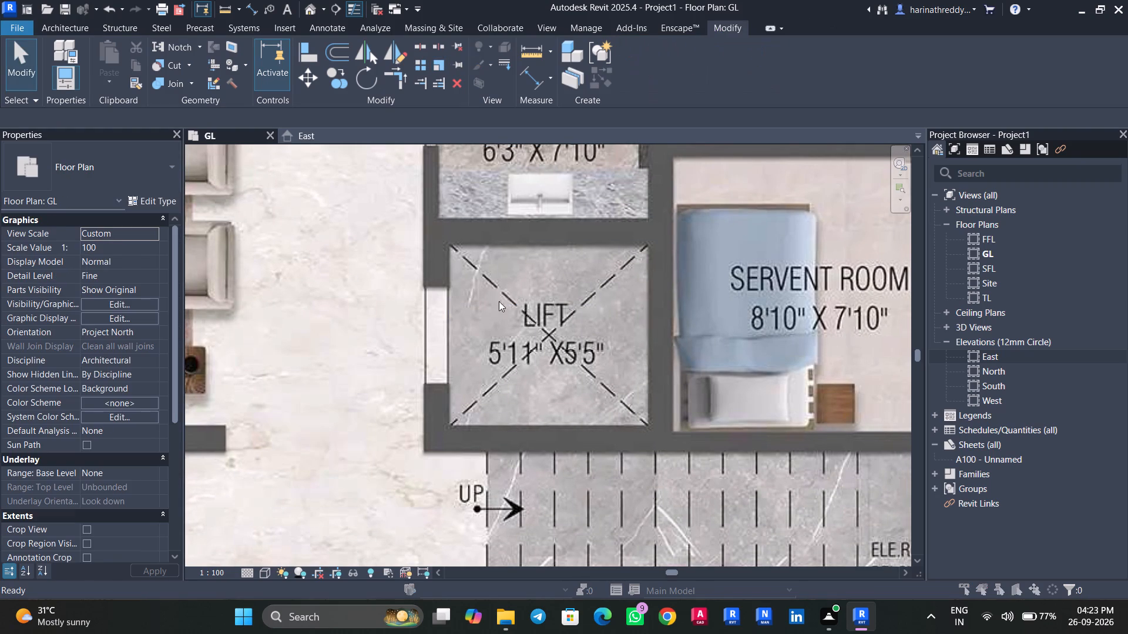
click(491, 299)
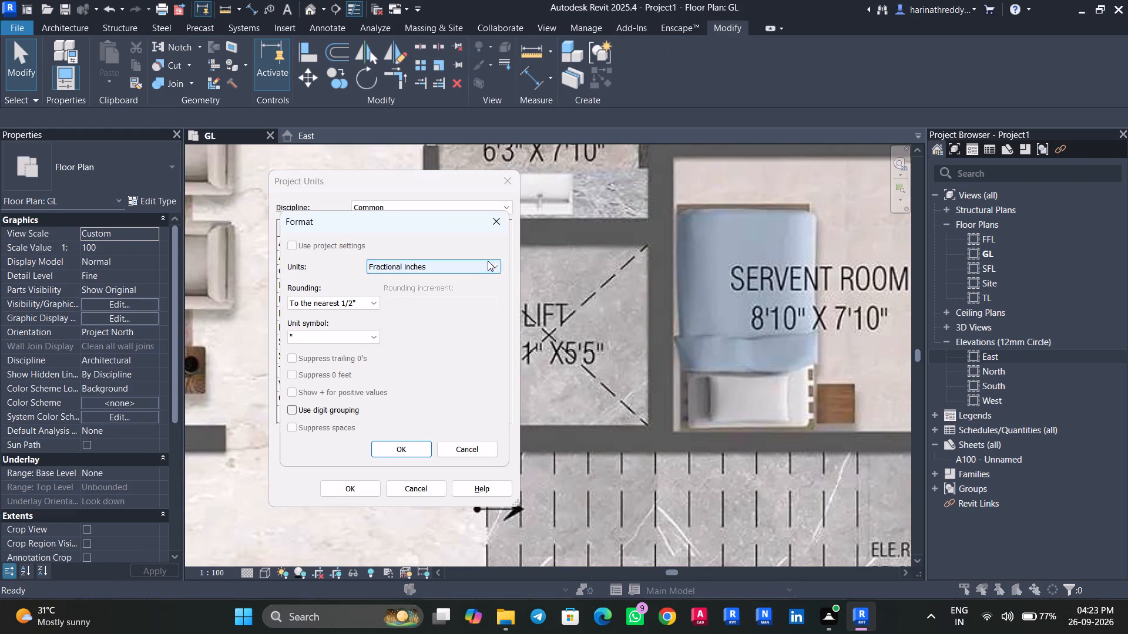
click(457, 264)
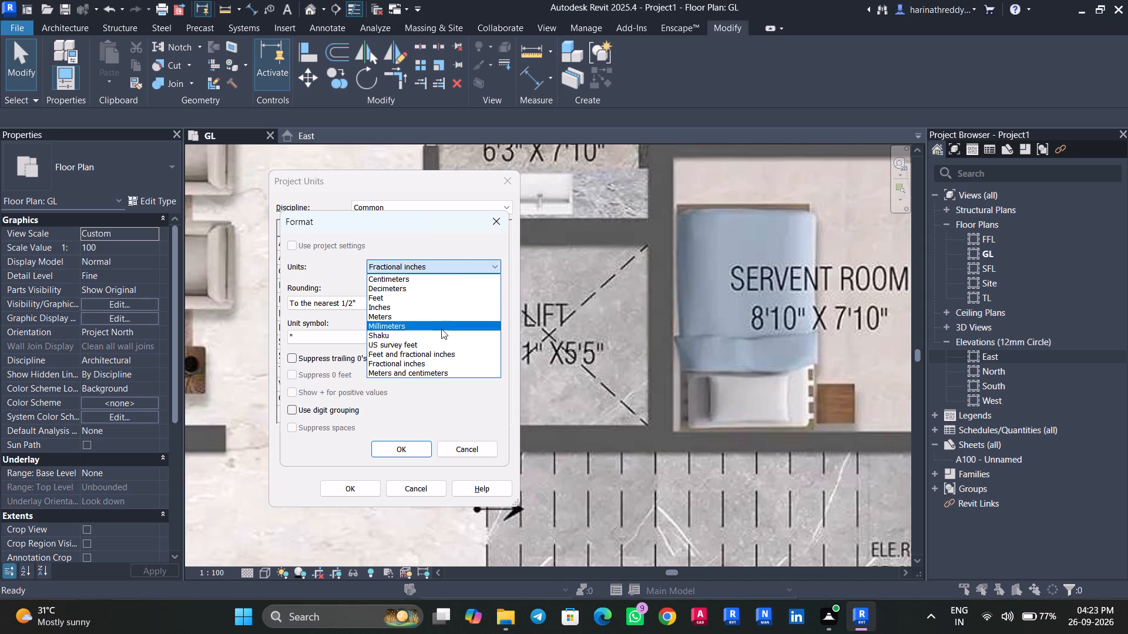
click(437, 354)
click(394, 447)
click(357, 494)
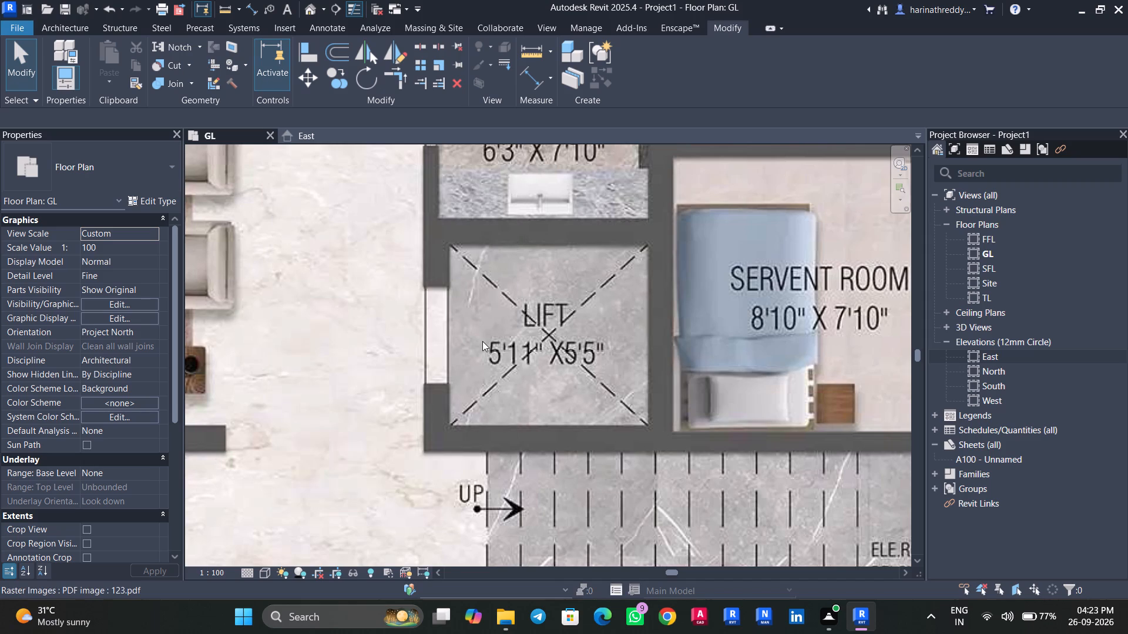
Check the lift shaft's clear width and depth on the 123.pdf image using Scale reference points, without rescaling it.
scroll(482, 341, up, 3)
click(482, 340)
click(441, 67)
click(431, 235)
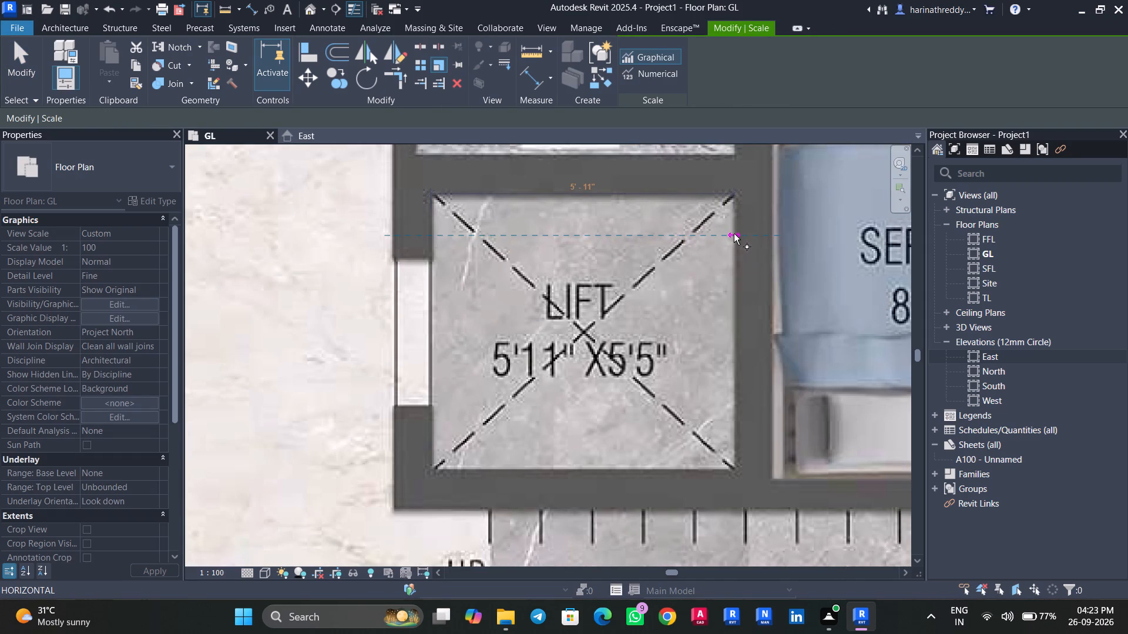
key(Escape)
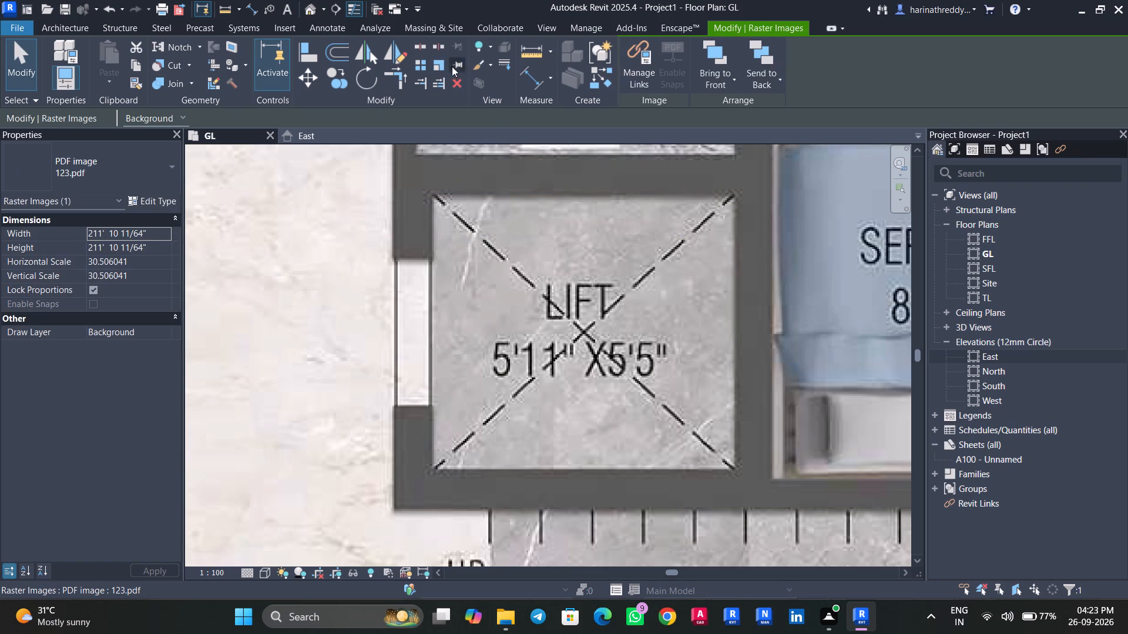
click(432, 68)
click(561, 191)
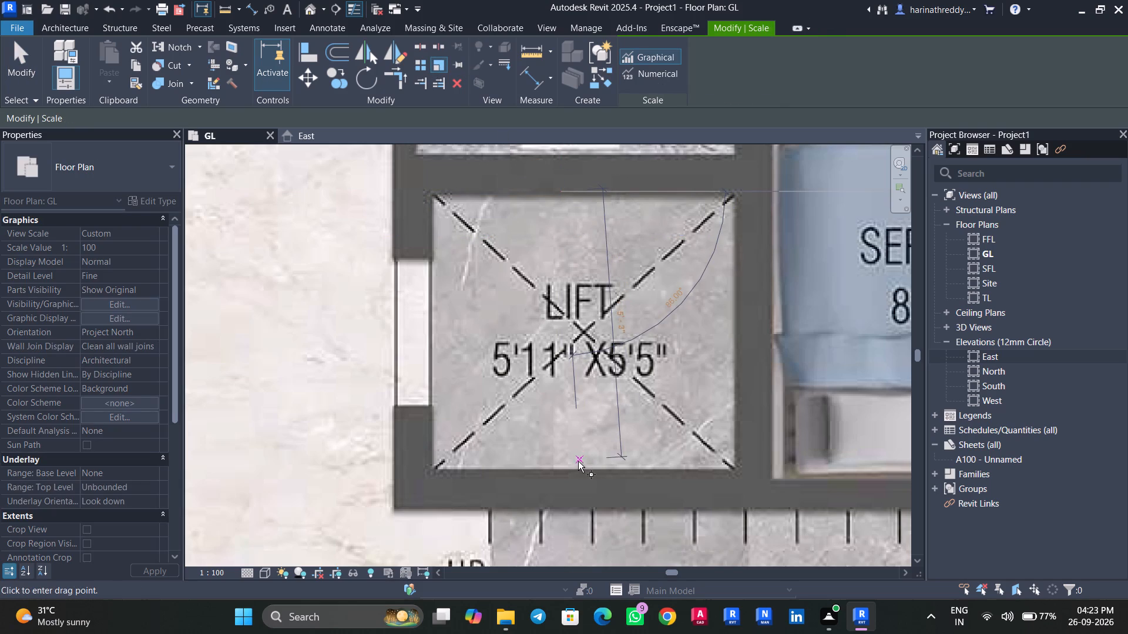
scroll(570, 470, up, 4)
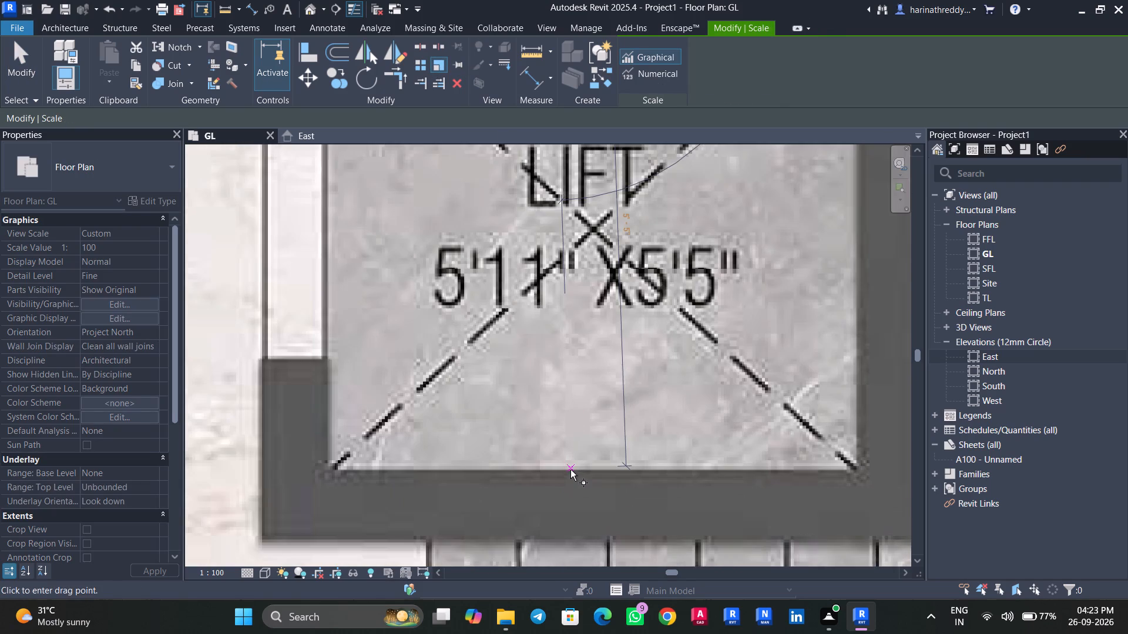
key(Escape)
Check the store room's clear width on the 123.pdf image using Scale reference points, without rescaling it, and clear the selection.
scroll(569, 470, down, 15)
middle_drag(660, 332, 620, 391)
scroll(612, 322, up, 1)
scroll(613, 321, down, 1)
scroll(613, 321, up, 7)
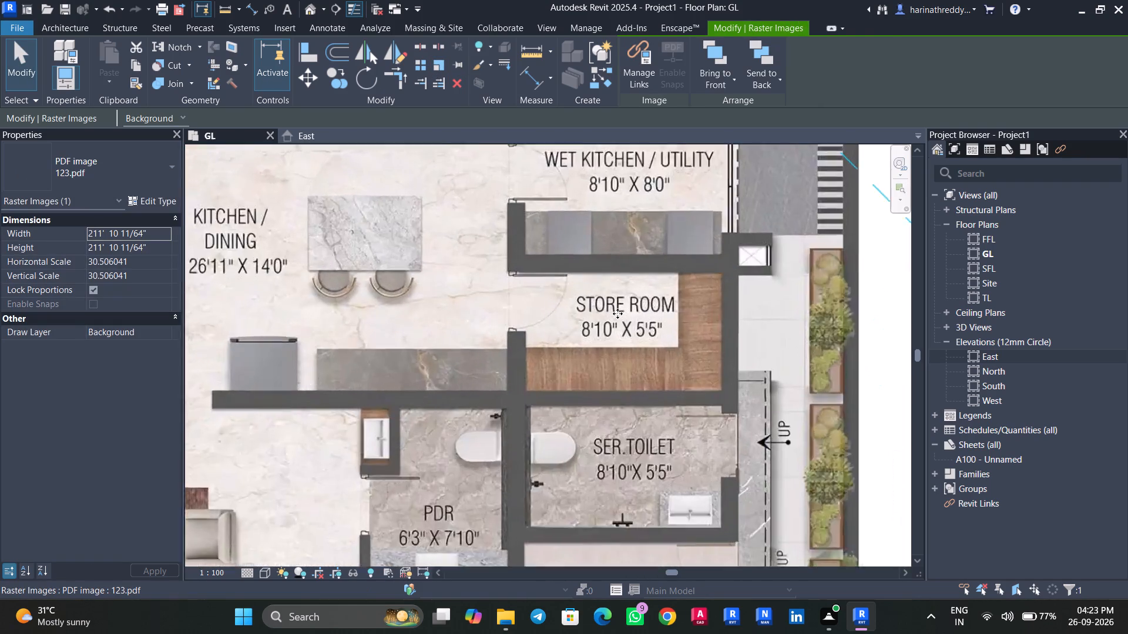
scroll(617, 313, up, 1)
click(440, 70)
scroll(498, 328, up, 4)
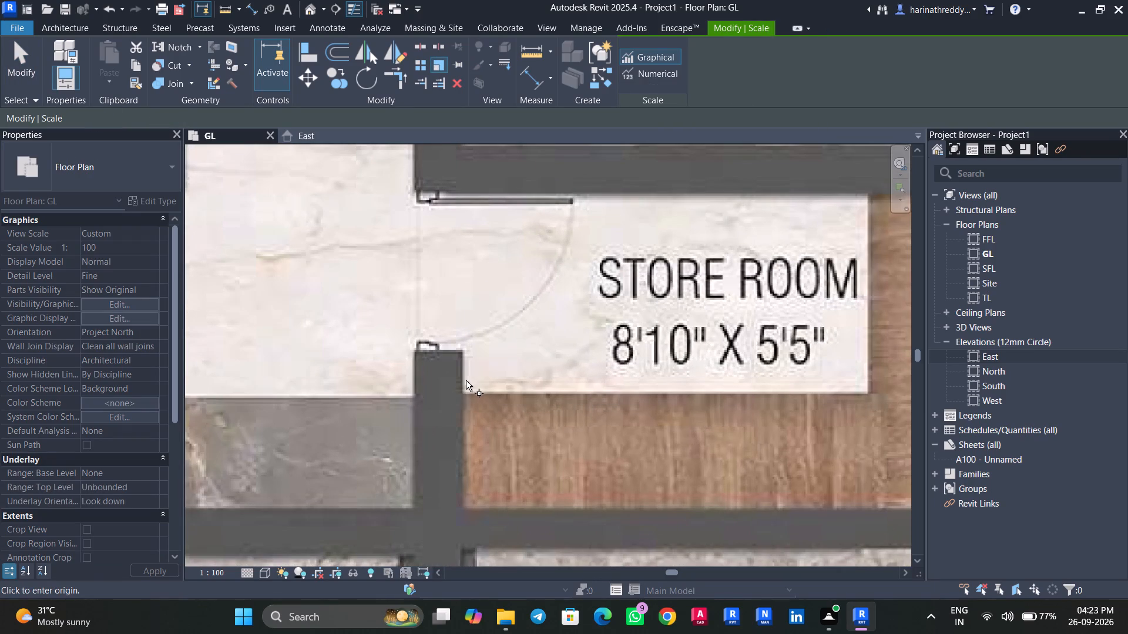
click(464, 378)
middle_drag(562, 377, 411, 381)
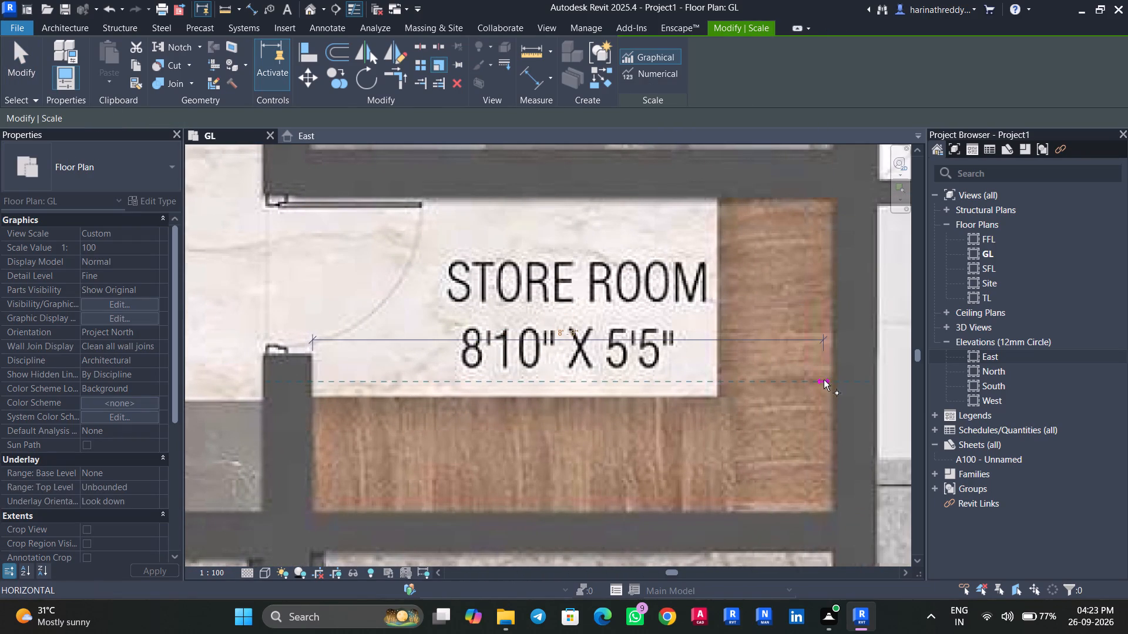
scroll(835, 385, up, 3)
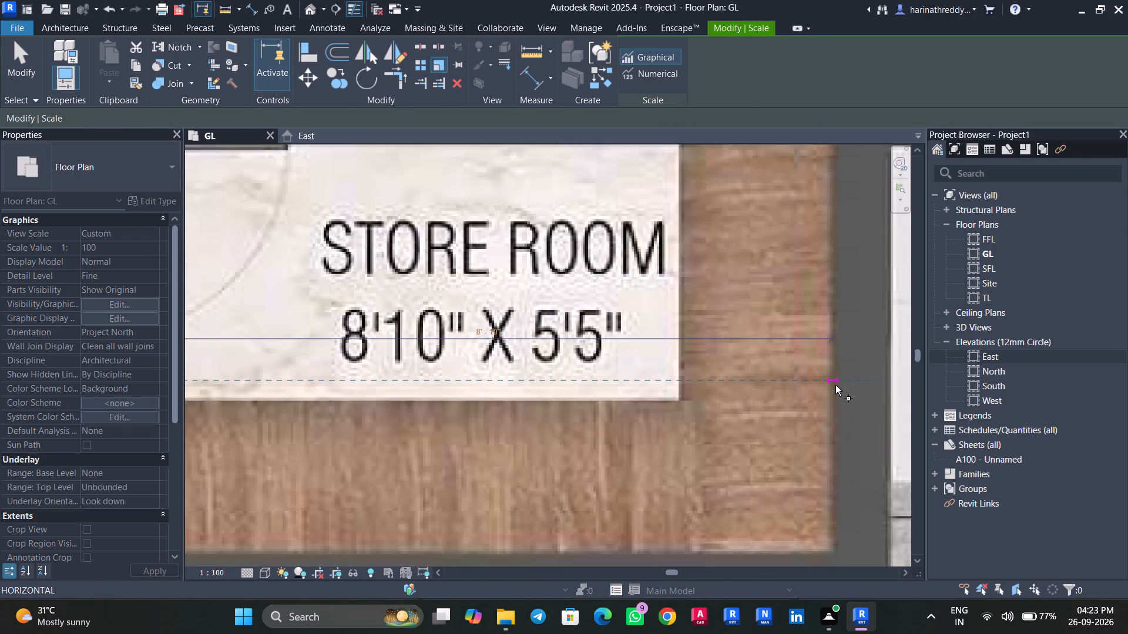
scroll(835, 385, down, 3)
key(Escape)
key(Escape)
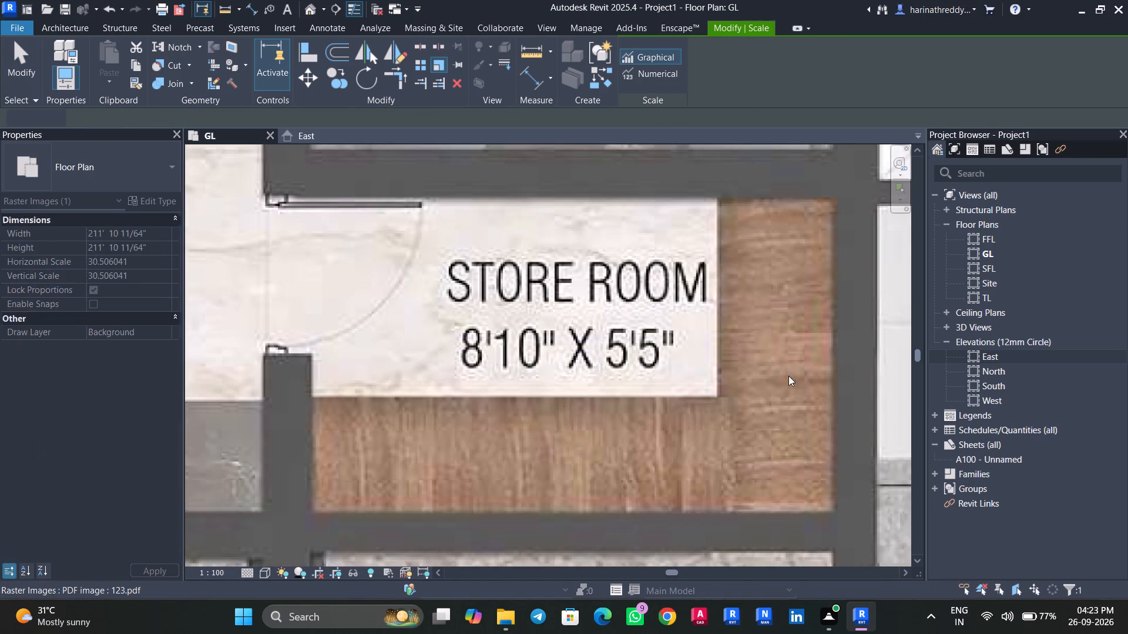
key(Escape)
Examine the ground floor plan from the store room across to the deck, rear garden and adjoining site boundary.
scroll(627, 336, down, 10)
middle_drag(628, 338, 666, 363)
scroll(667, 363, down, 4)
middle_drag(671, 359, 710, 281)
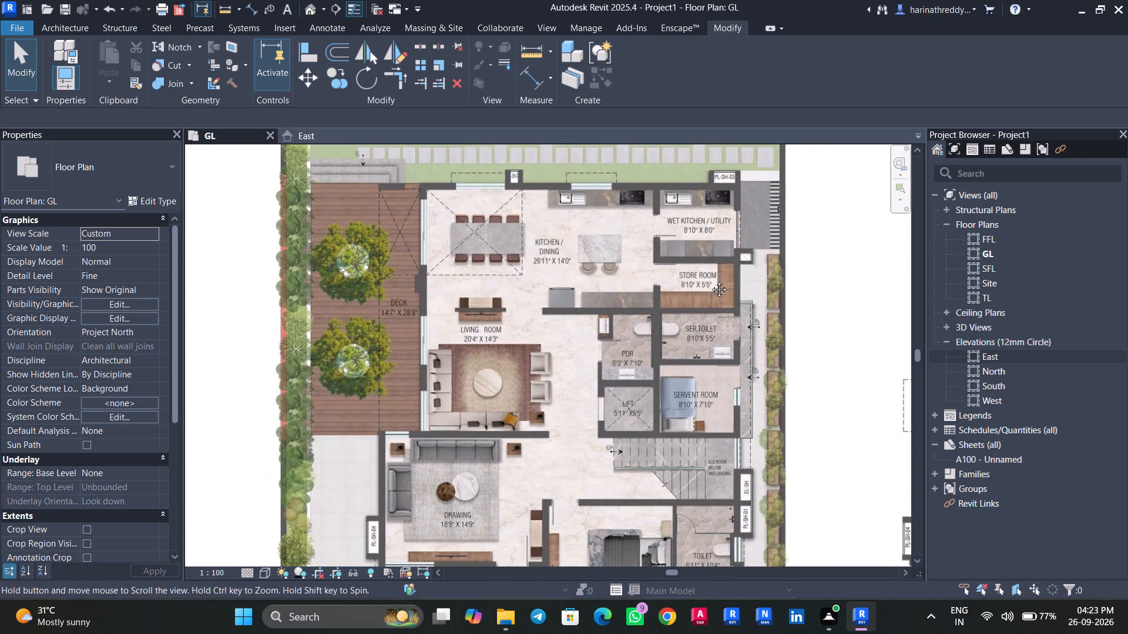
middle_drag(710, 281, 711, 280)
middle_drag(469, 327, 547, 390)
middle_drag(376, 322, 409, 377)
scroll(395, 337, up, 11)
scroll(385, 346, down, 1)
scroll(385, 346, up, 1)
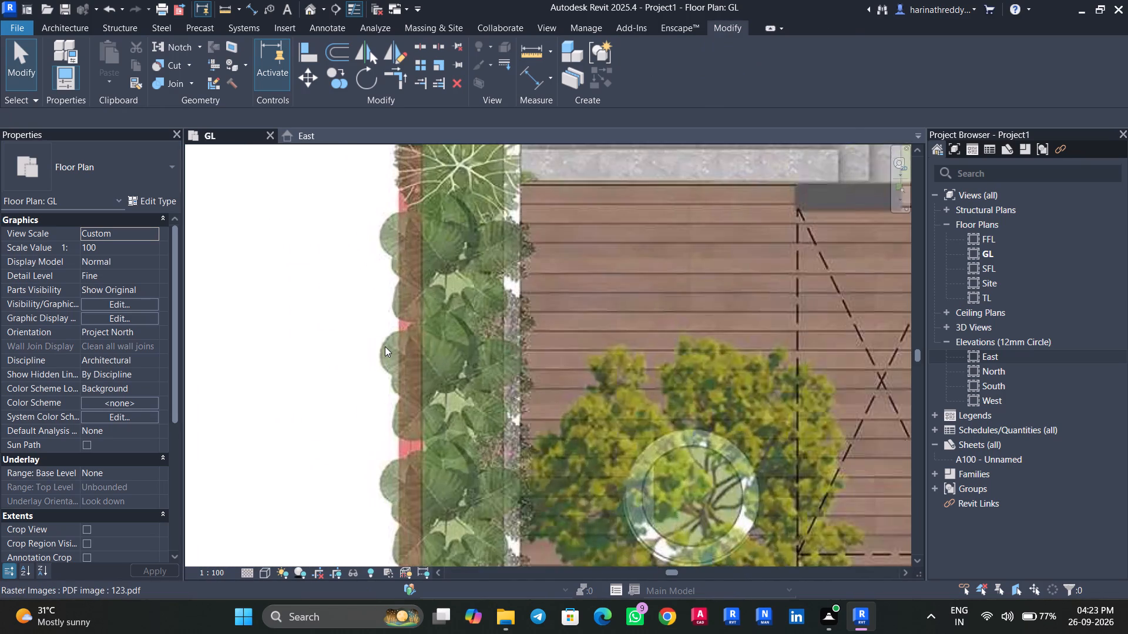
scroll(385, 346, down, 11)
scroll(415, 294, up, 4)
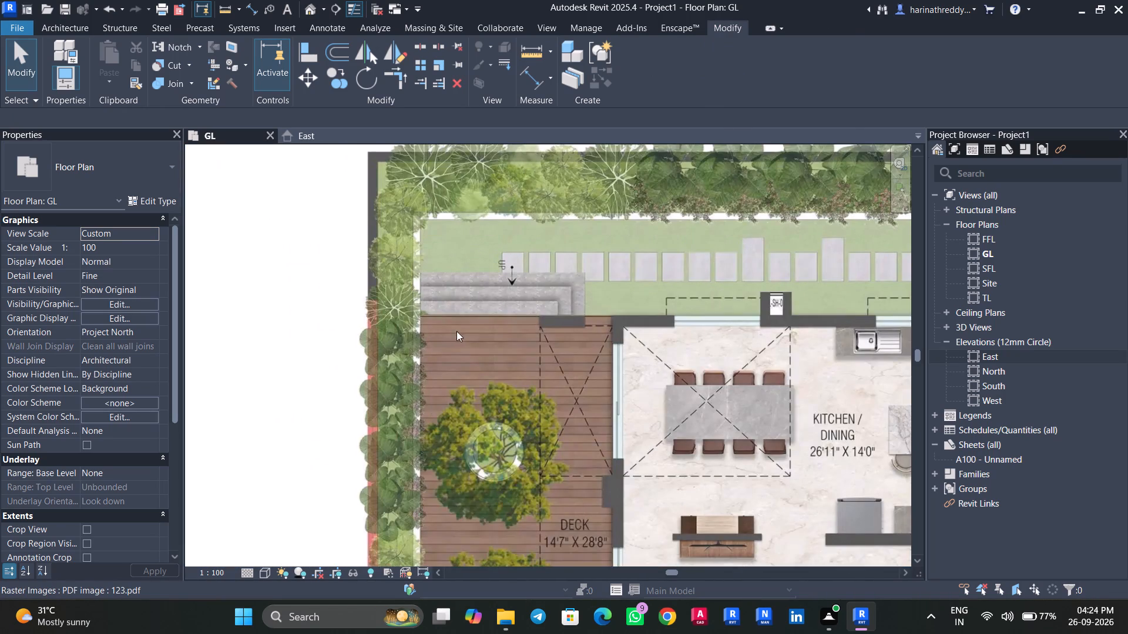
Examine the 123.pdf image from the ground floor's rear garden and deck across to the first and second floor plans.
middle_drag(458, 331, 405, 372)
scroll(401, 372, down, 4)
scroll(501, 329, up, 5)
scroll(516, 346, down, 6)
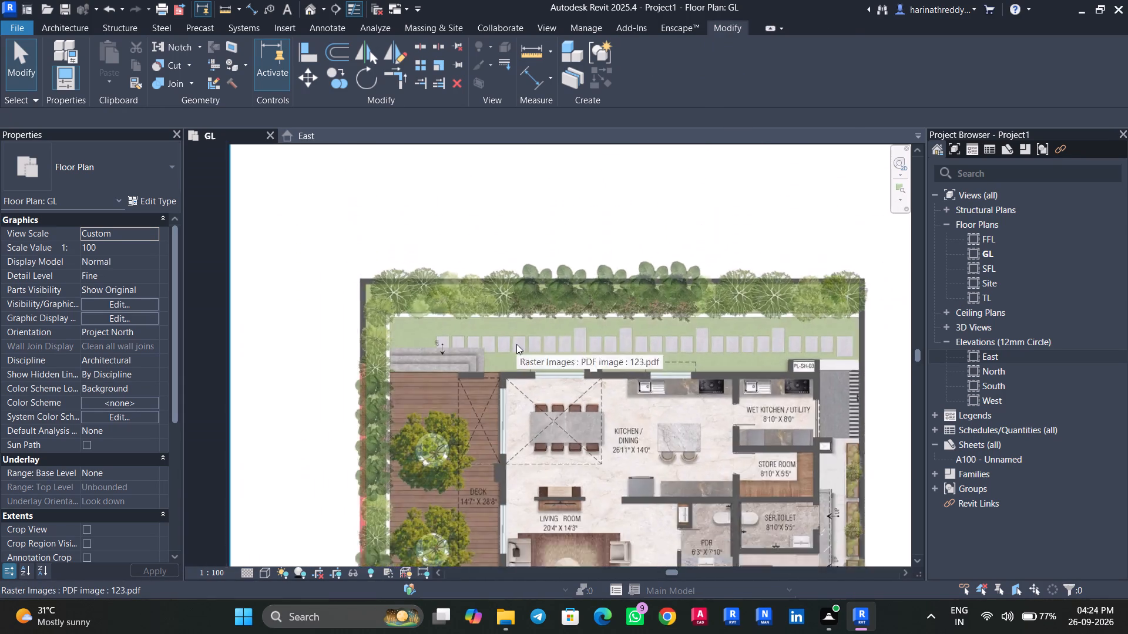
scroll(516, 344, down, 8)
middle_drag(586, 400, 491, 382)
scroll(627, 392, up, 9)
scroll(525, 413, down, 6)
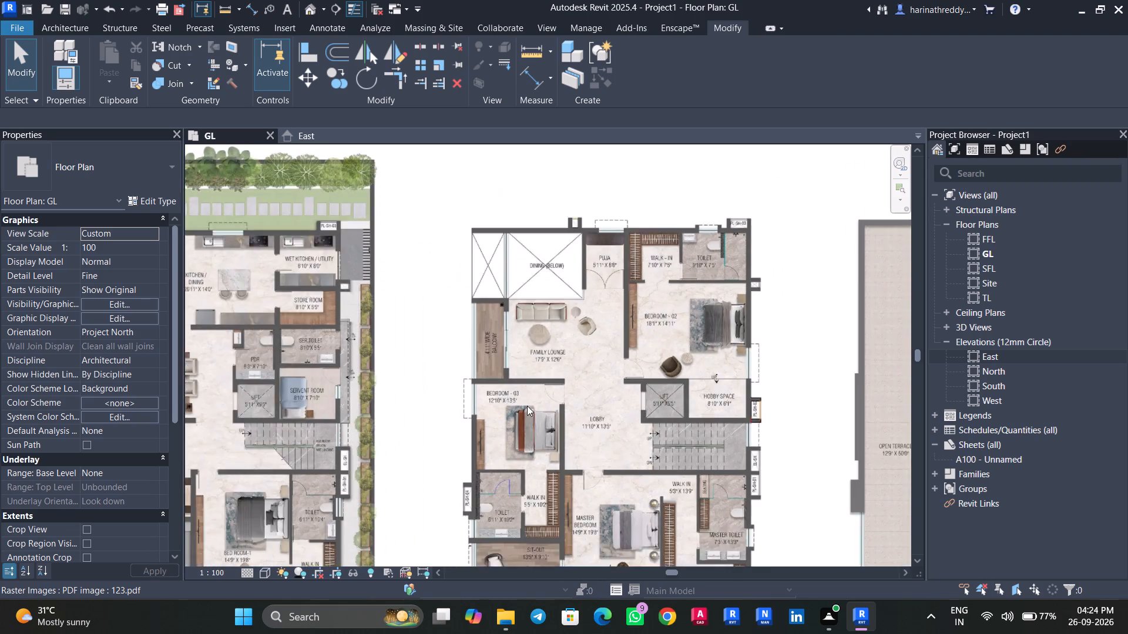
scroll(527, 406, down, 2)
middle_drag(531, 403, 604, 367)
middle_drag(550, 404, 585, 373)
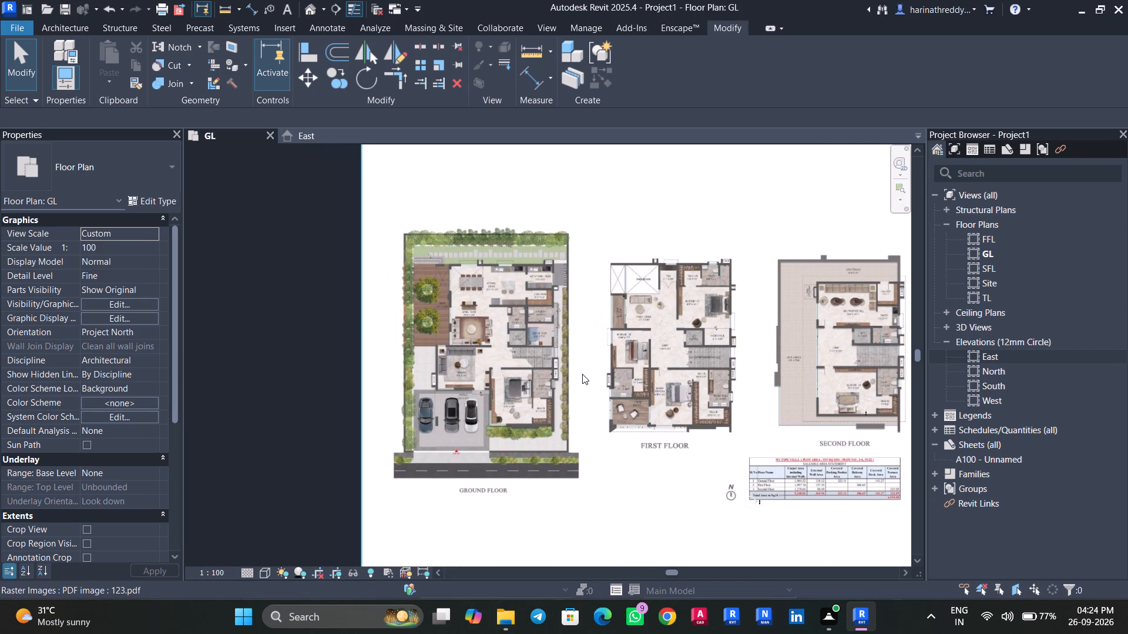
Examine the ground floor plan from the portico and drawing room up to the living room and deck.
scroll(502, 373, up, 6)
middle_drag(496, 386, 551, 386)
middle_drag(463, 453, 496, 418)
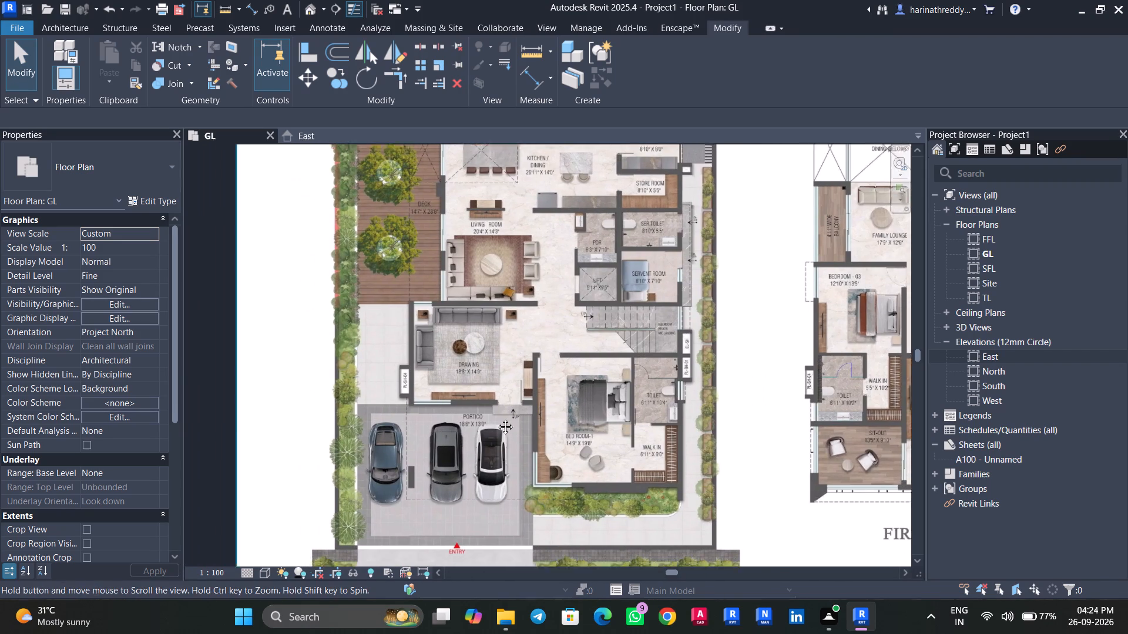
middle_drag(496, 418, 509, 410)
scroll(456, 461, up, 5)
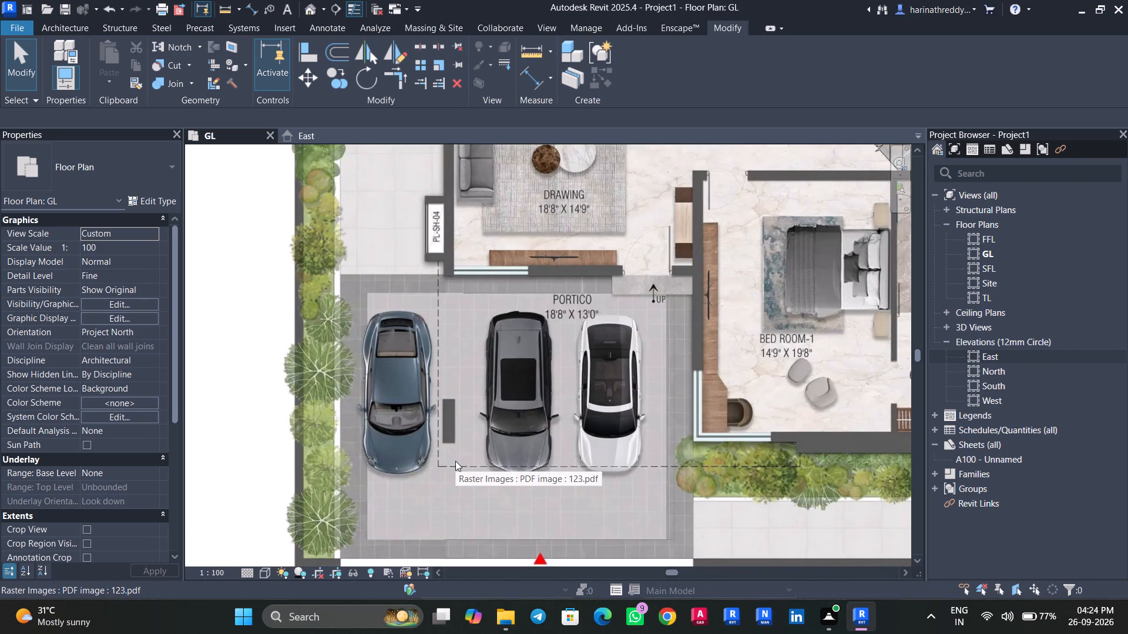
scroll(455, 461, down, 4)
middle_drag(506, 308, 509, 396)
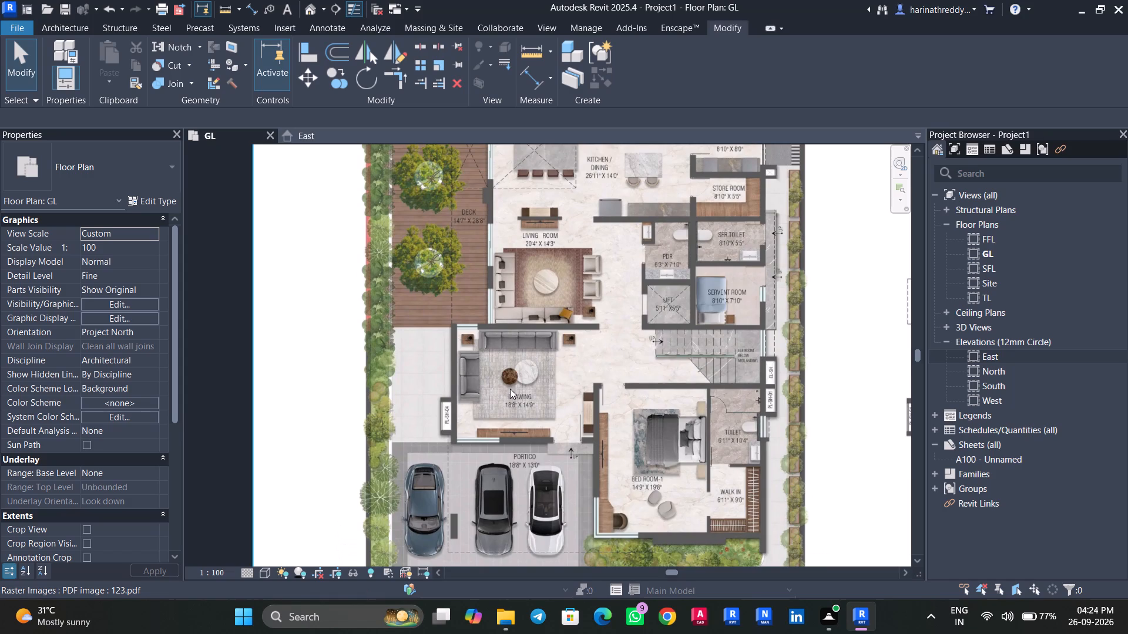
scroll(538, 239, up, 5)
middle_drag(552, 240, 574, 322)
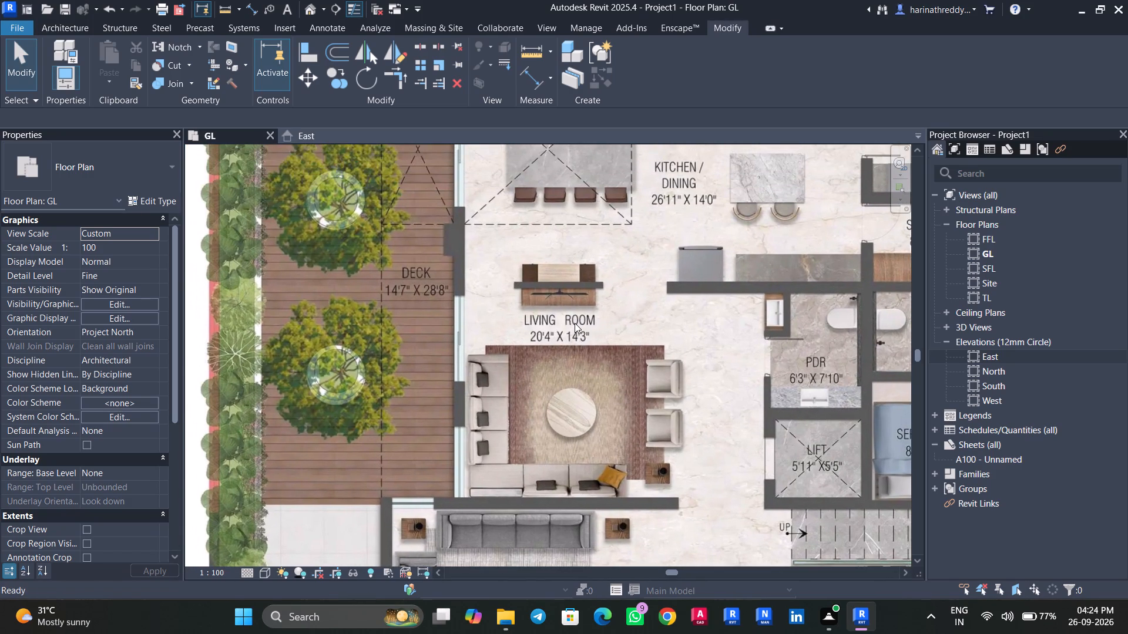
middle_drag(579, 320, 617, 349)
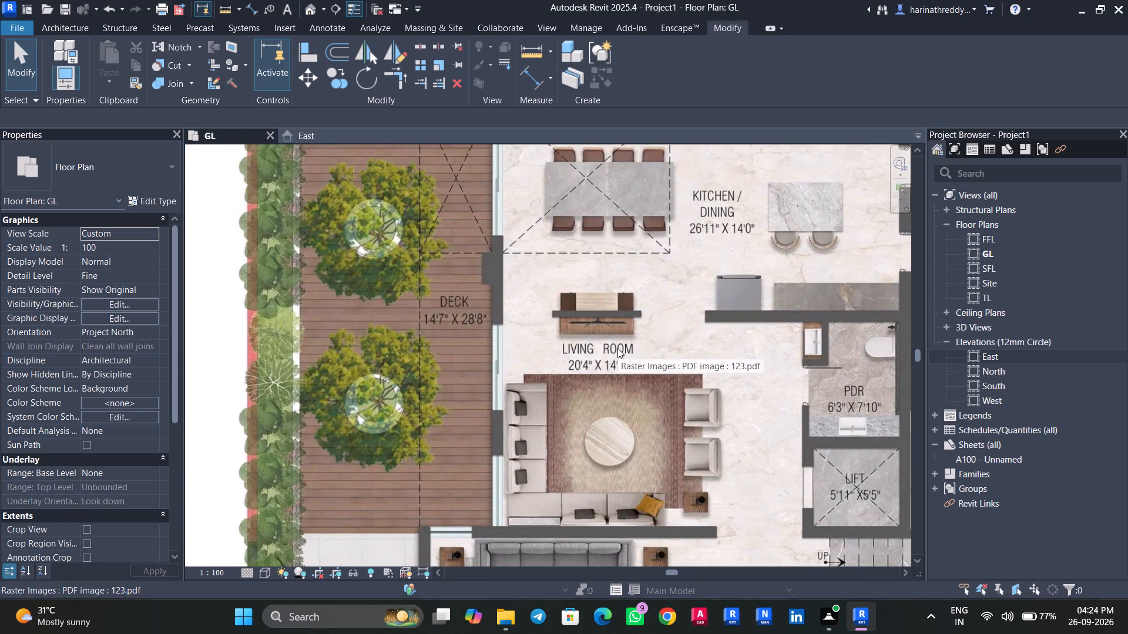
scroll(617, 348, down, 5)
scroll(704, 287, up, 6)
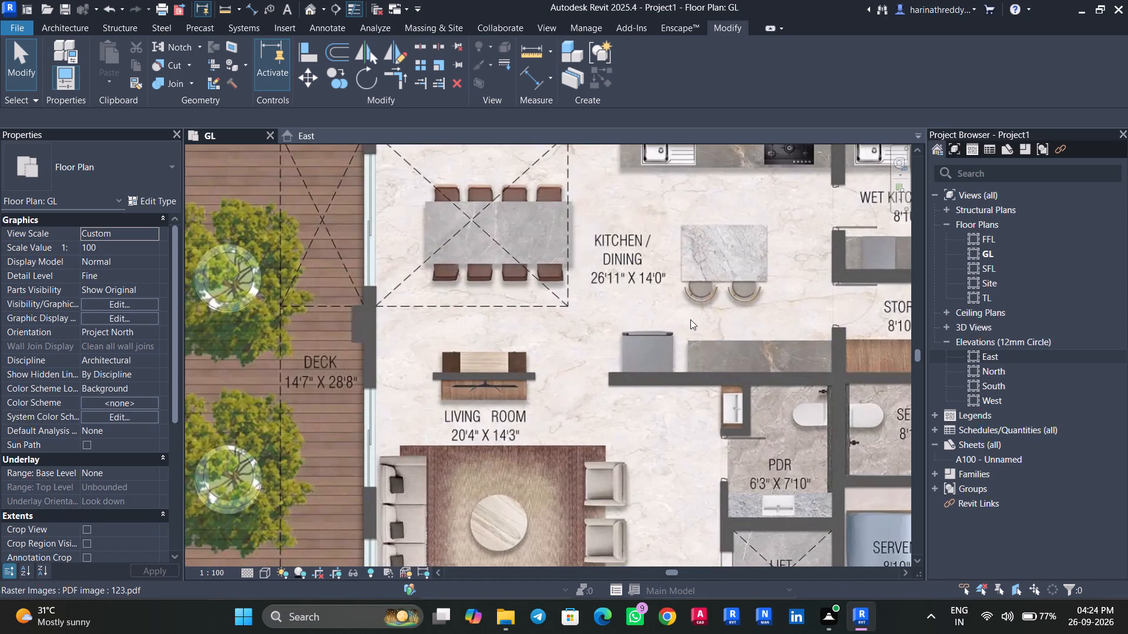
Examine the ground floor's kitchen/dining area, wet kitchen/utility, store room and the paved strip beside the boundary wall.
scroll(690, 320, up, 2)
scroll(689, 320, down, 5)
middle_drag(681, 315, 607, 331)
scroll(768, 282, up, 4)
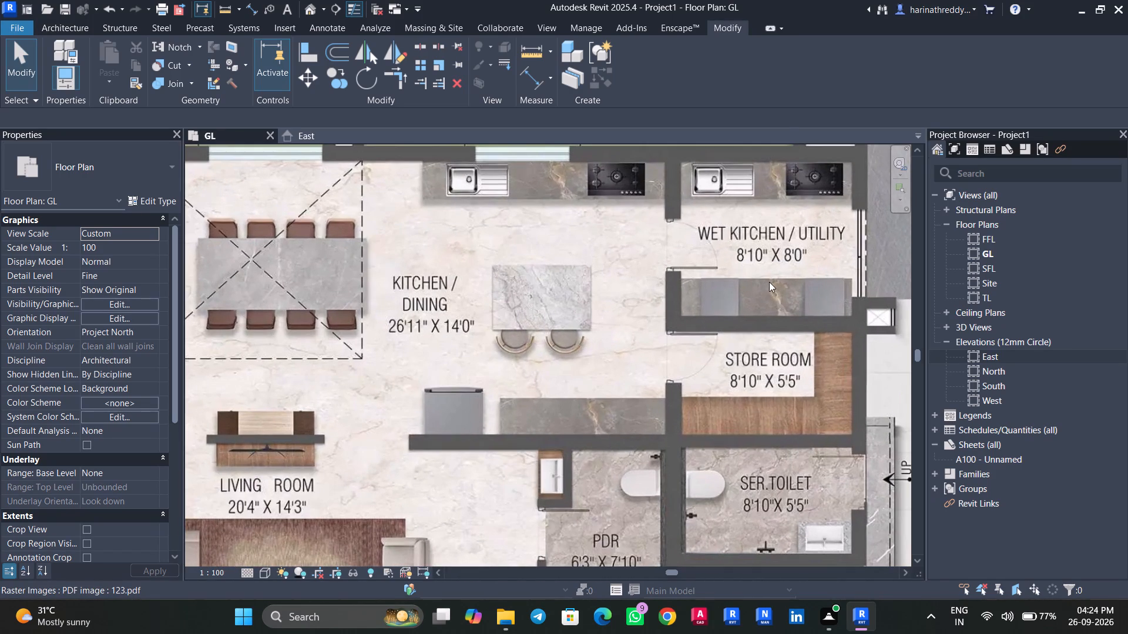
scroll(757, 308, up, 5)
middle_drag(750, 313, 601, 416)
scroll(599, 407, down, 4)
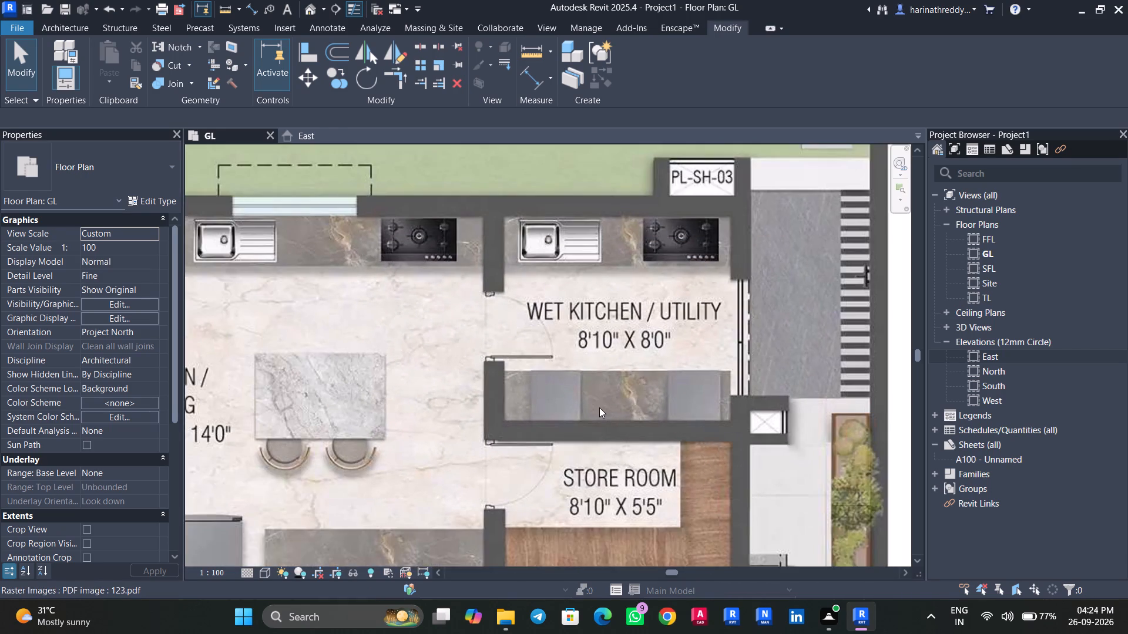
middle_drag(599, 407, 605, 375)
scroll(605, 375, down, 4)
scroll(741, 312, up, 7)
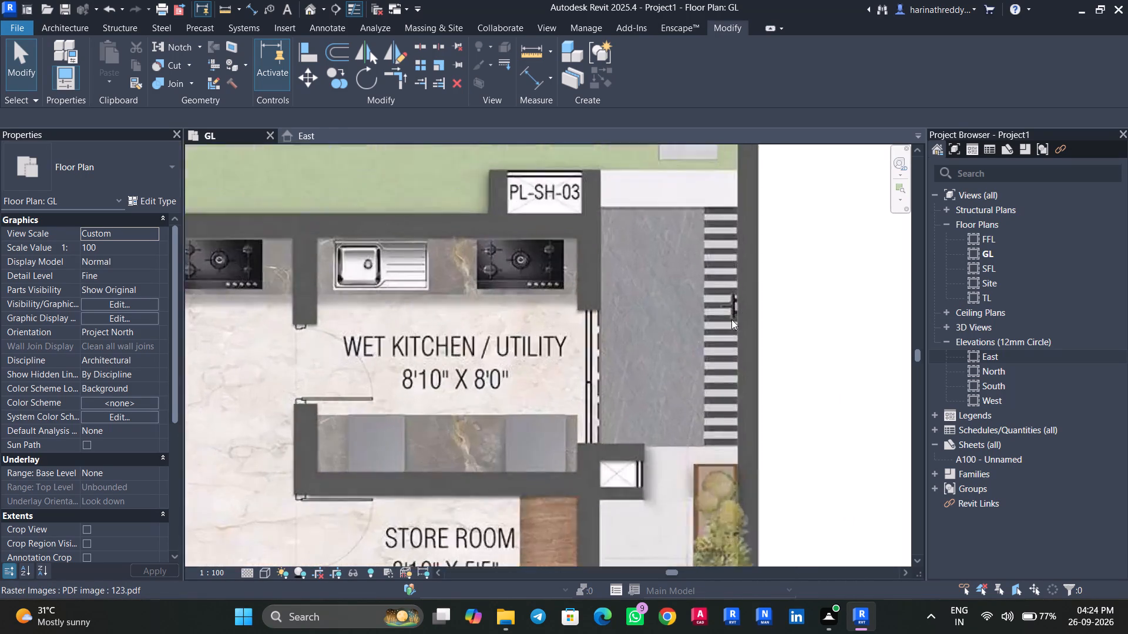
scroll(731, 319, up, 3)
scroll(698, 355, down, 15)
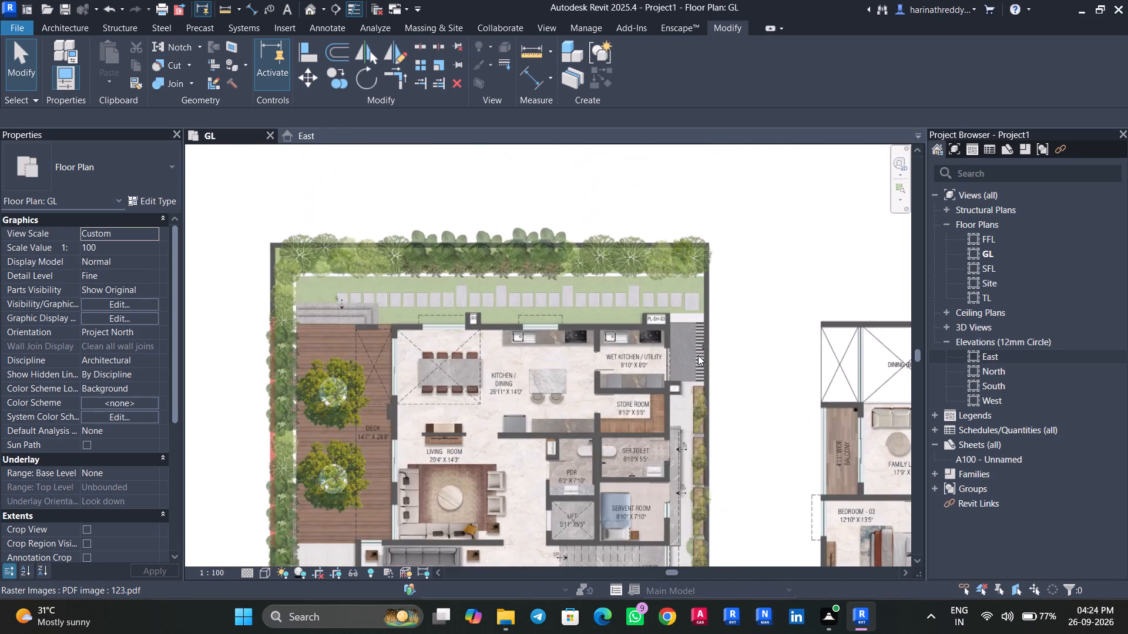
Examine the overall ground floor layout and its rear garden strip within the site boundary.
scroll(698, 355, down, 4)
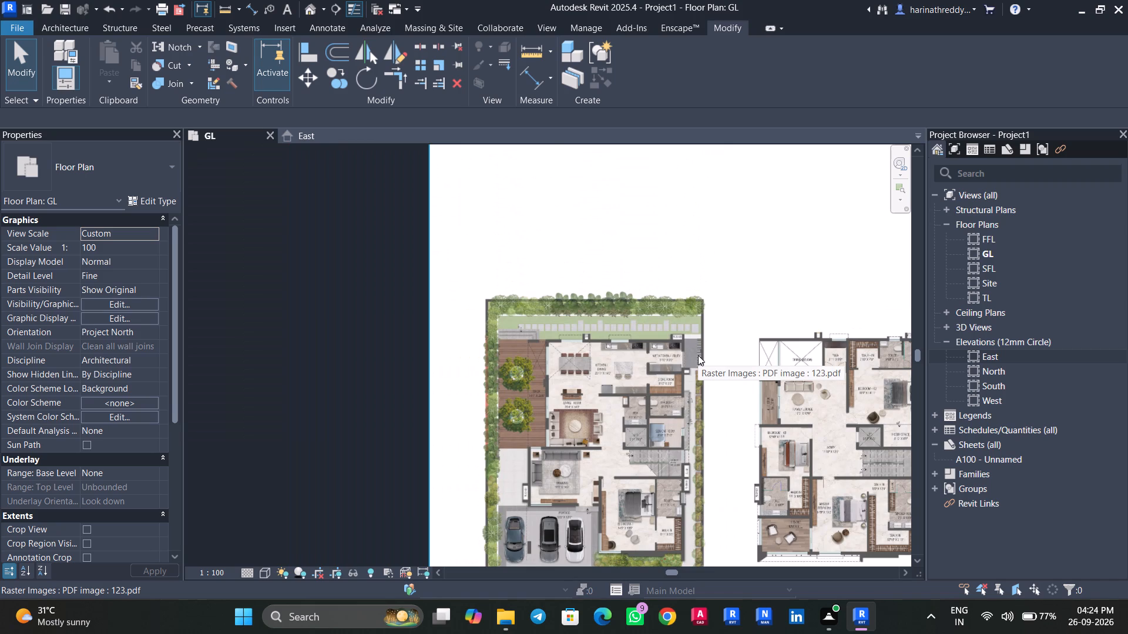
scroll(698, 355, down, 3)
scroll(698, 355, up, 4)
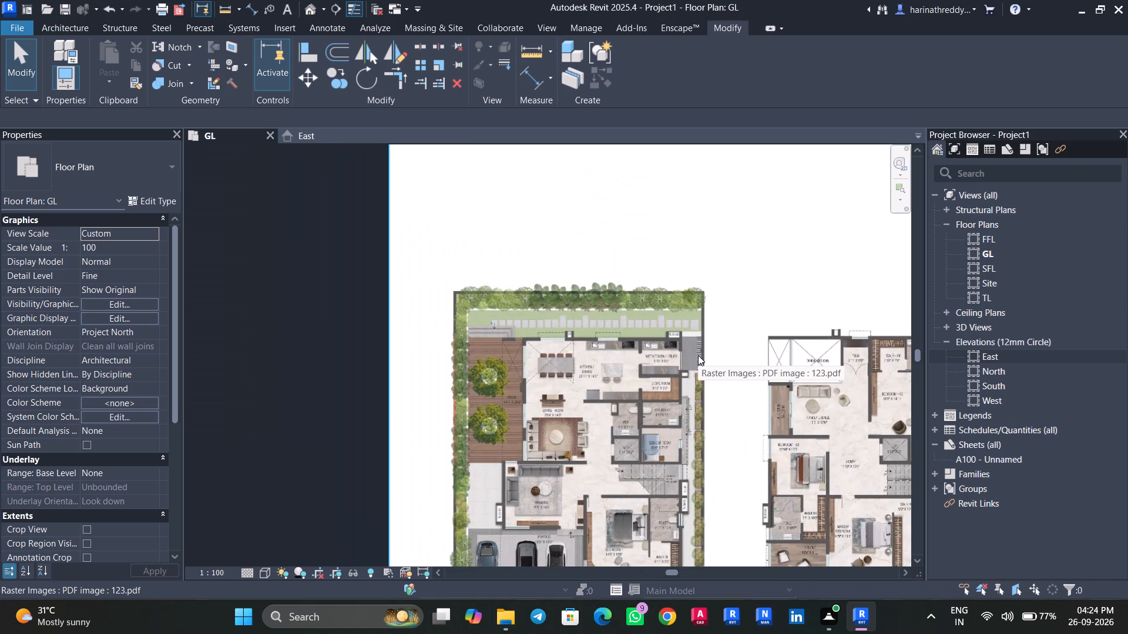
scroll(575, 329, up, 3)
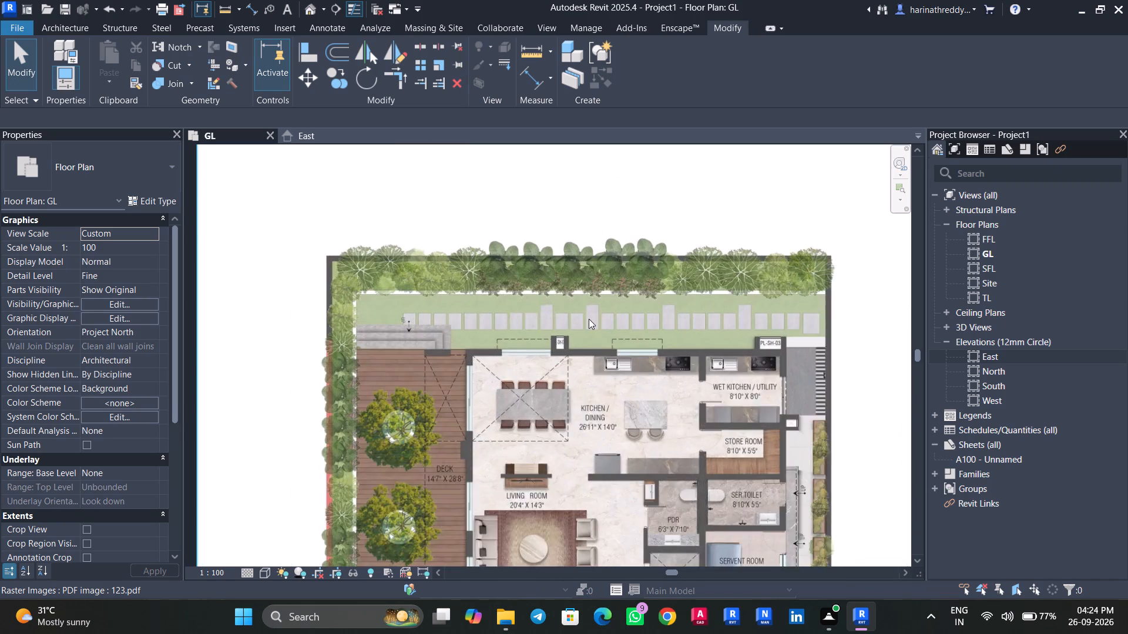
scroll(589, 319, up, 5)
middle_drag(586, 321, 593, 358)
scroll(593, 350, down, 5)
middle_drag(592, 345, 601, 292)
scroll(601, 292, down, 4)
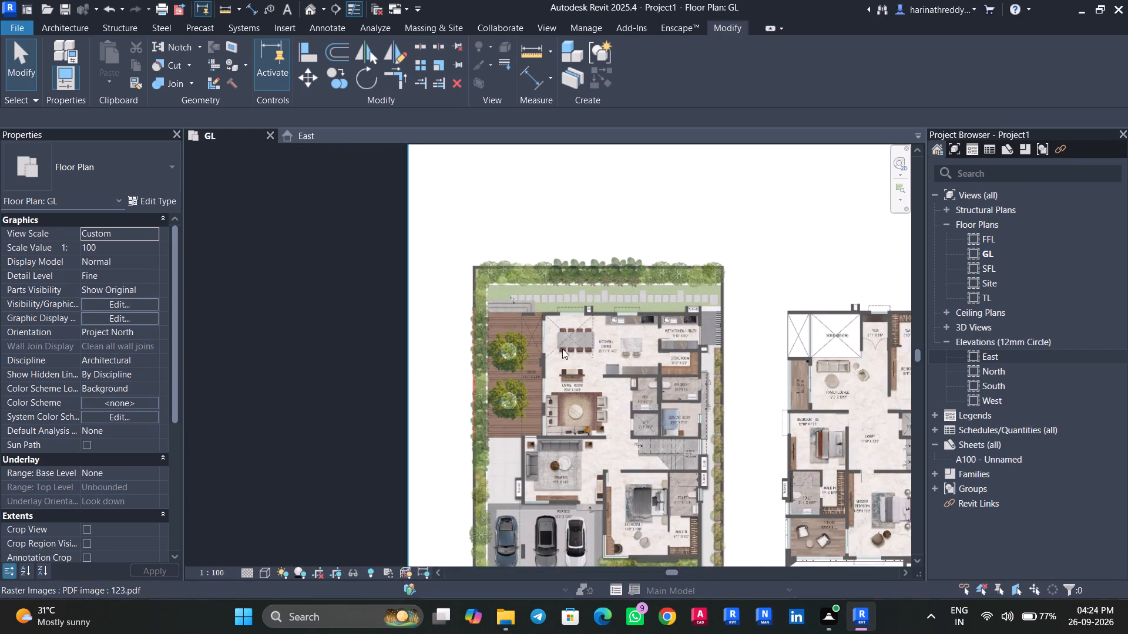
middle_drag(555, 358, 585, 326)
scroll(585, 327, up, 5)
Select the 123.pdf image and examine the ground floor's living room, drawing room, portico and Bed Room-1.
click(583, 324)
scroll(581, 324, up, 4)
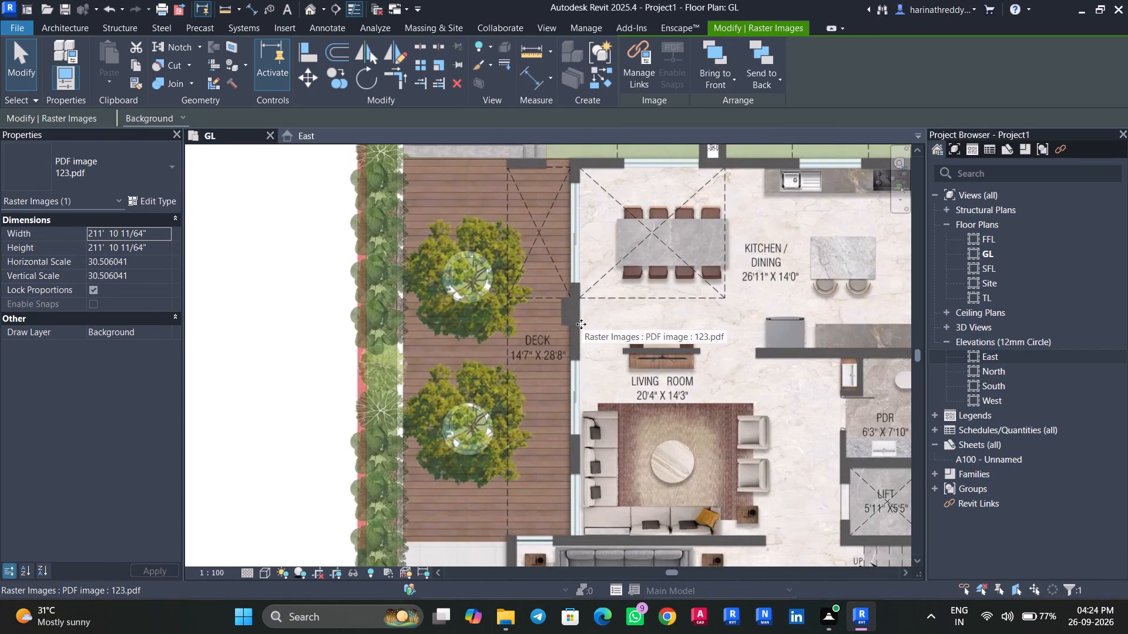
scroll(667, 341, down, 4)
scroll(667, 341, up, 1)
middle_drag(667, 341, 632, 261)
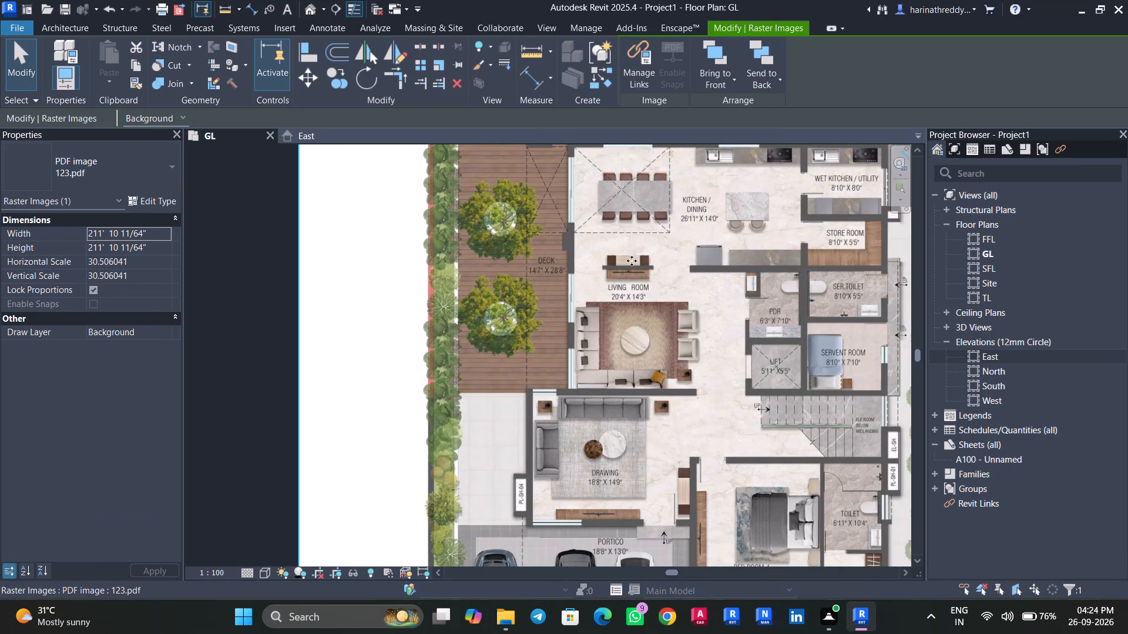
middle_drag(589, 448, 599, 426)
middle_drag(578, 457, 587, 426)
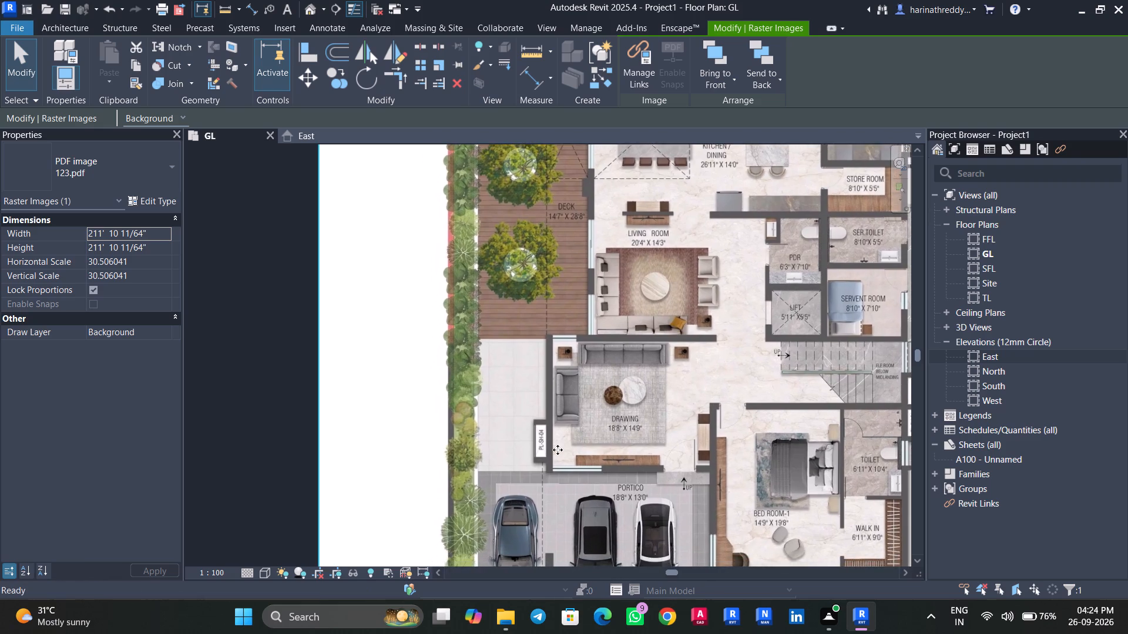
scroll(556, 448, up, 4)
scroll(678, 392, down, 6)
middle_drag(684, 384, 550, 431)
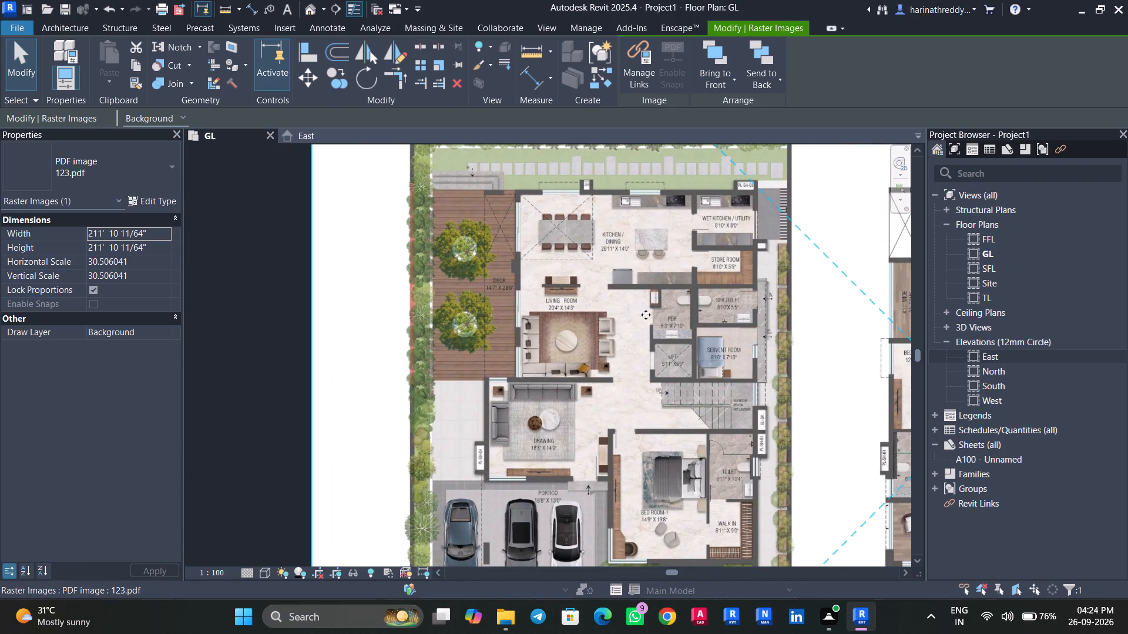
middle_drag(581, 289, 575, 328)
scroll(575, 328, up, 4)
scroll(687, 273, up, 5)
middle_drag(553, 429, 579, 354)
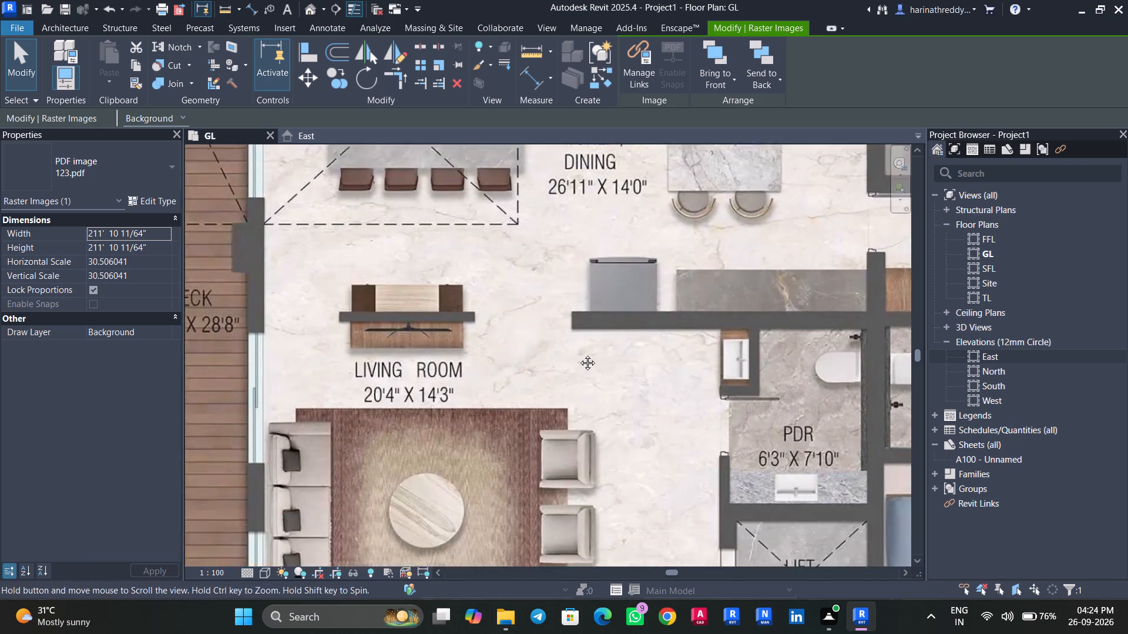
middle_drag(579, 354, 584, 336)
scroll(583, 336, down, 9)
middle_drag(651, 394, 647, 336)
scroll(559, 426, up, 3)
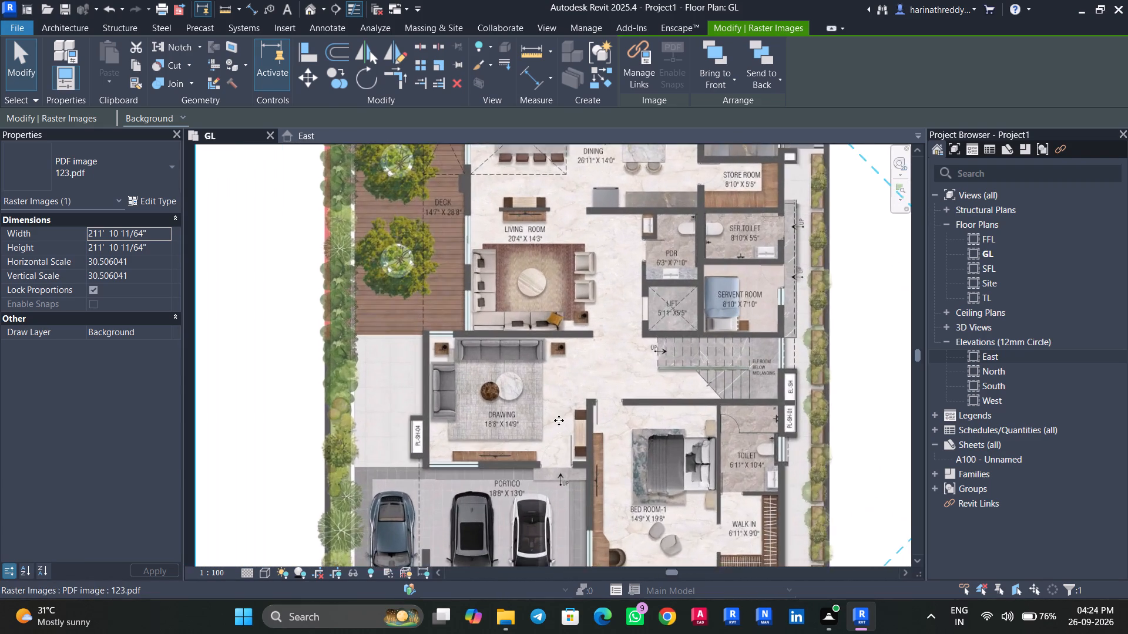
middle_drag(558, 413, 580, 340)
scroll(558, 412, up, 2)
middle_drag(593, 394, 608, 375)
middle_drag(678, 416, 654, 364)
scroll(625, 407, up, 1)
middle_drag(624, 407, 616, 387)
scroll(607, 453, up, 2)
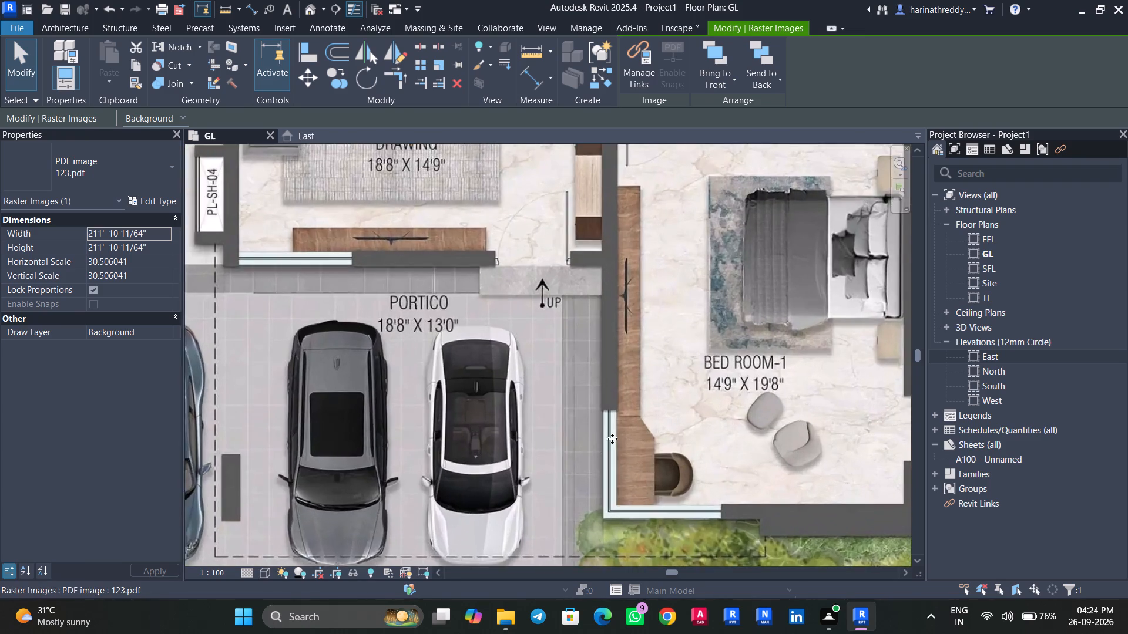
scroll(612, 439, up, 5)
middle_drag(694, 433, 491, 493)
scroll(491, 491, down, 5)
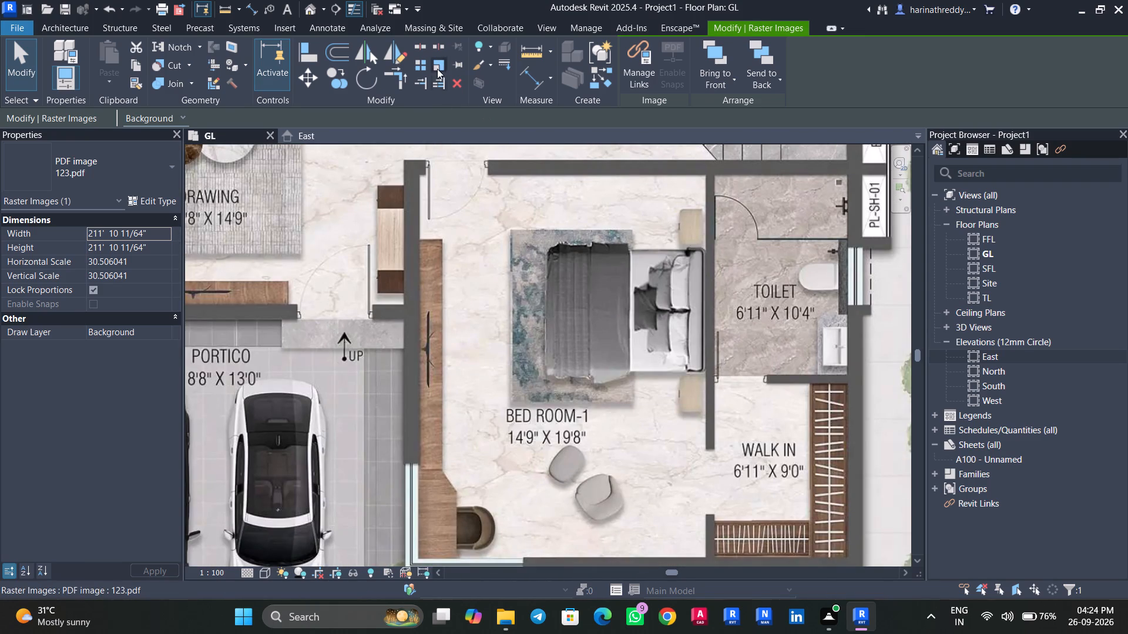
Check Bed Room-1's clear width between its side walls on the 123.pdf image using Scale reference points, without rescaling it.
click(439, 69)
scroll(417, 214, up, 2)
scroll(417, 214, down, 1)
scroll(417, 214, up, 11)
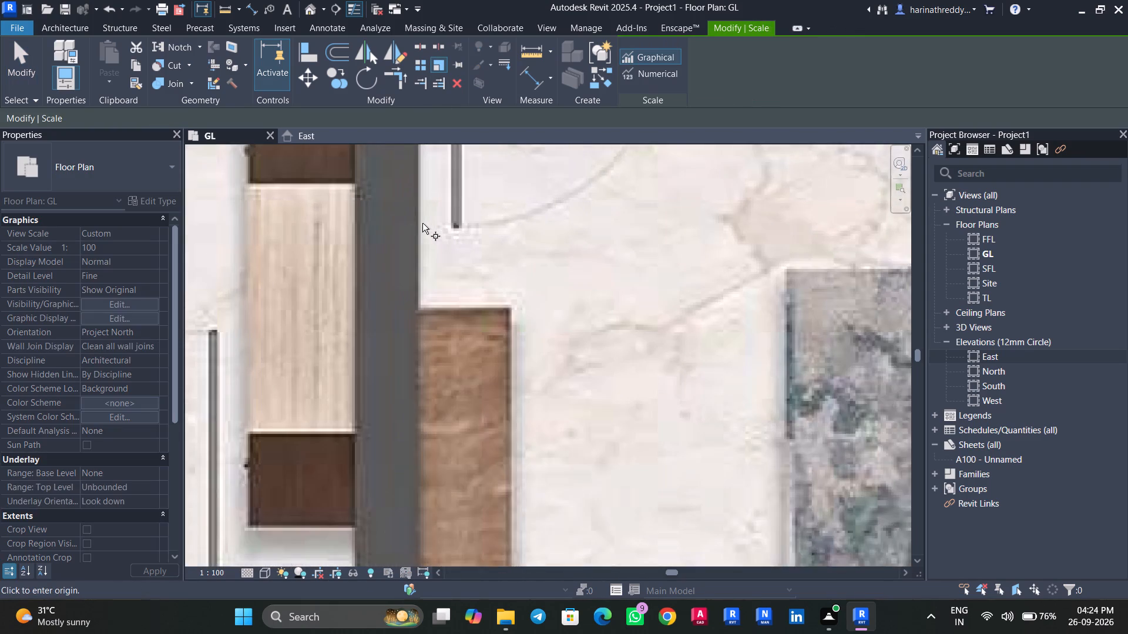
click(419, 221)
scroll(498, 242, down, 4)
middle_drag(581, 221, 409, 266)
middle_drag(724, 259, 682, 259)
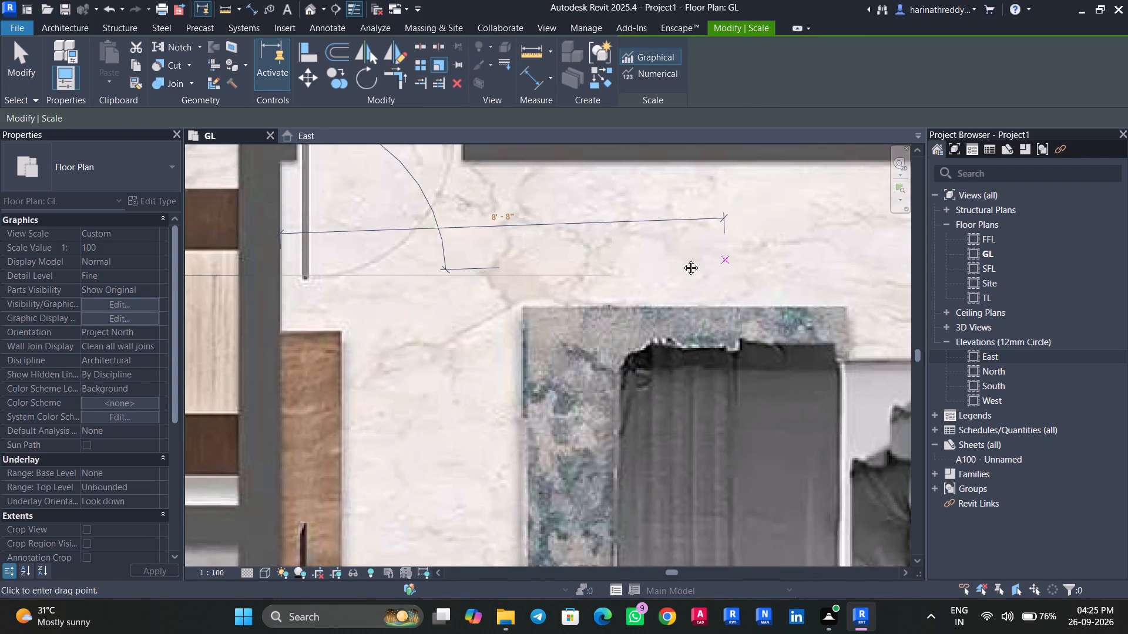
middle_drag(682, 259, 485, 287)
scroll(785, 322, up, 5)
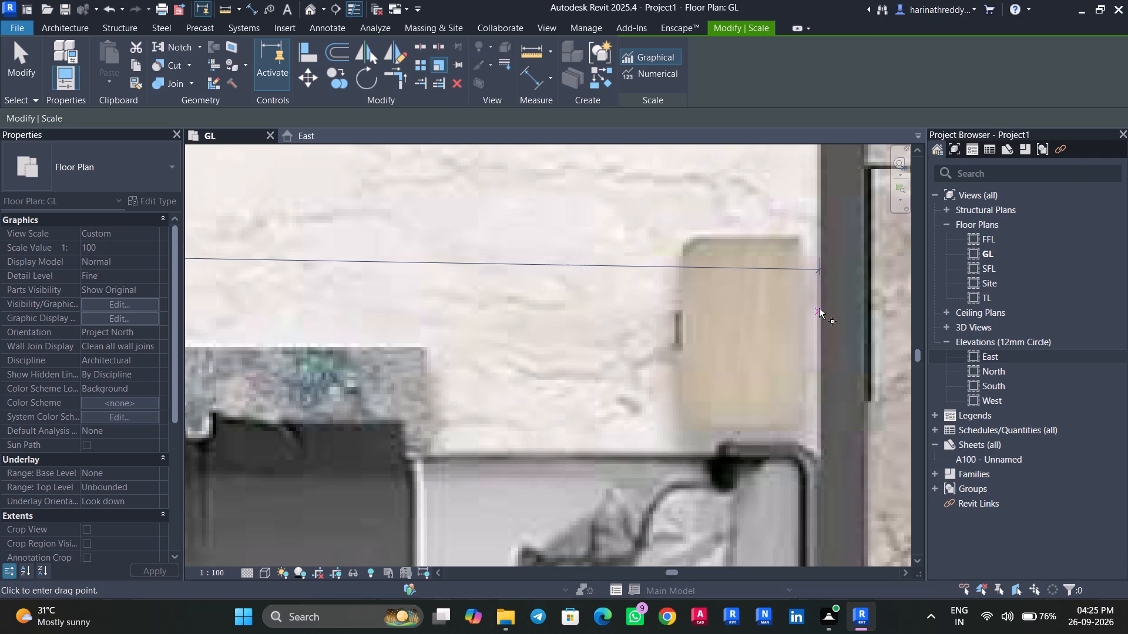
scroll(819, 308, down, 10)
middle_drag(819, 308, 810, 245)
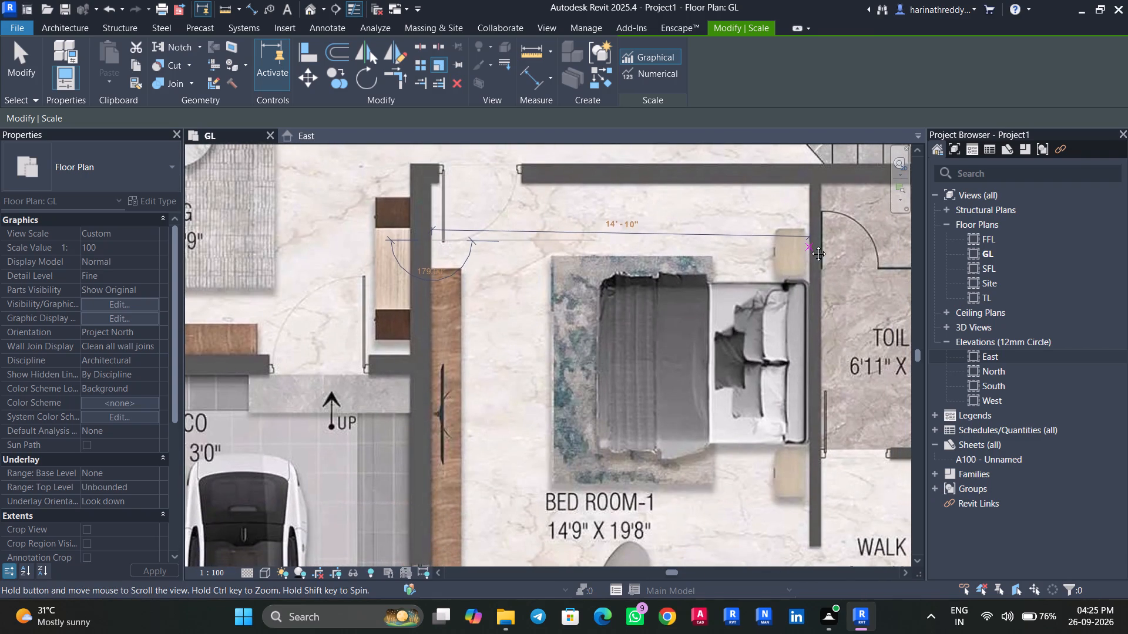
middle_drag(810, 245, 810, 244)
key(Escape)
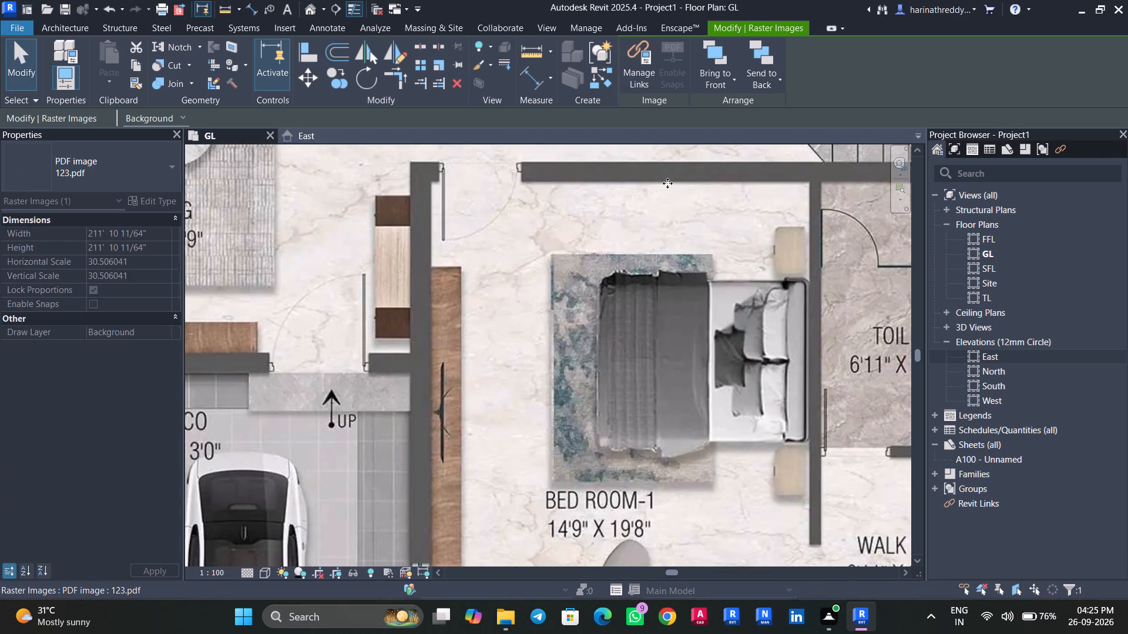
Check Bed Room-1's clear length down to its garden-side wall using Scale reference points, without rescaling the image, and clear the selection.
click(437, 69)
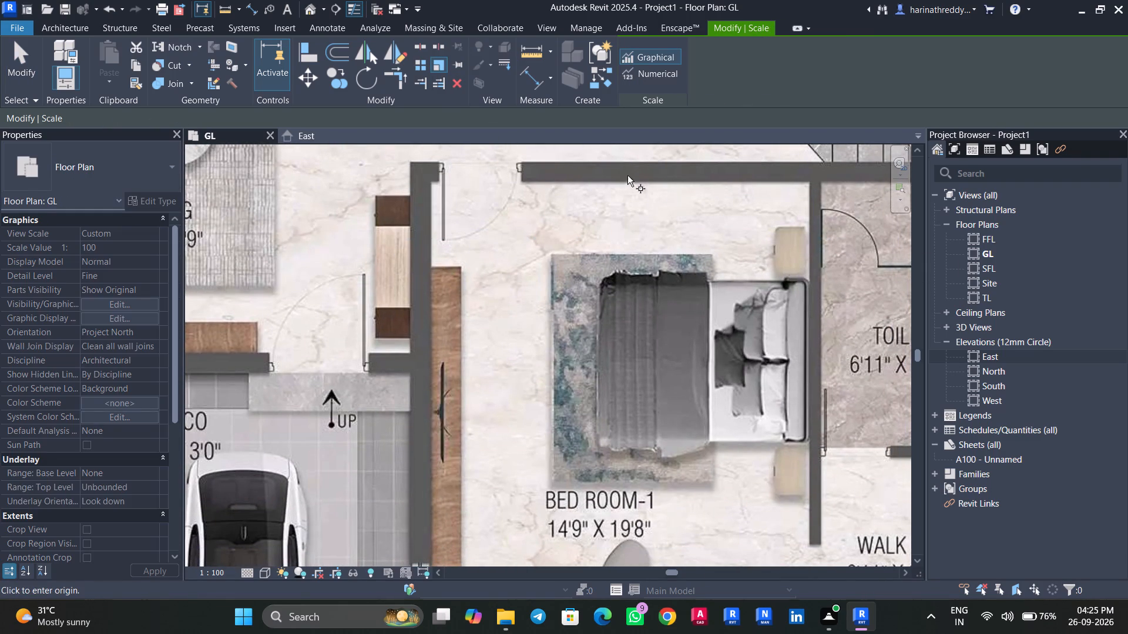
scroll(628, 181, up, 10)
click(630, 181)
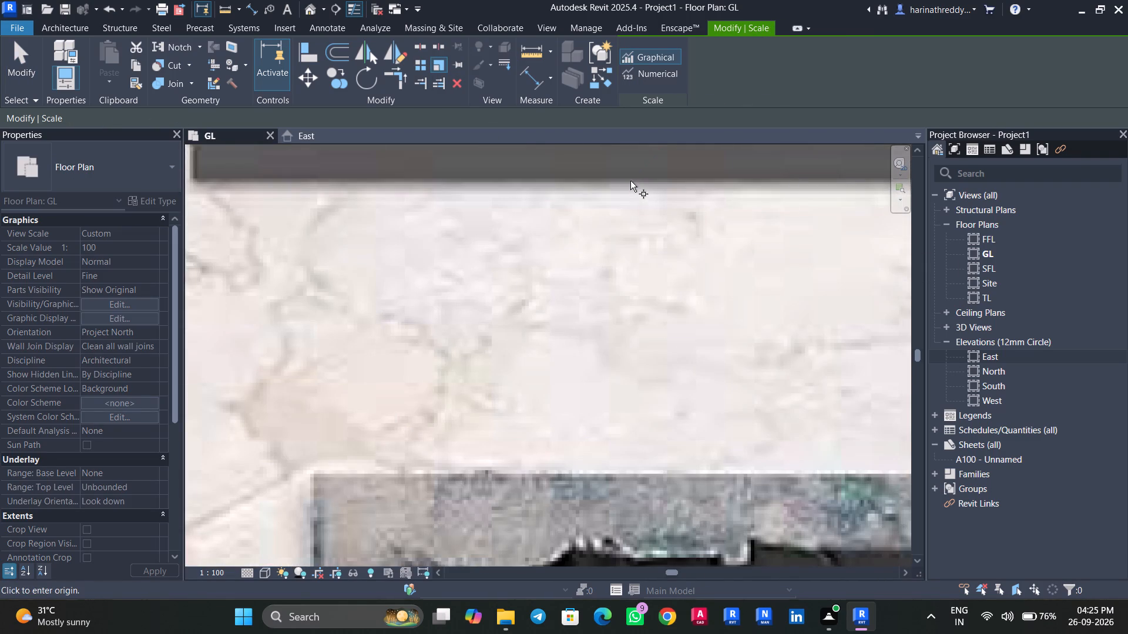
scroll(623, 288, down, 15)
middle_drag(620, 366, 611, 274)
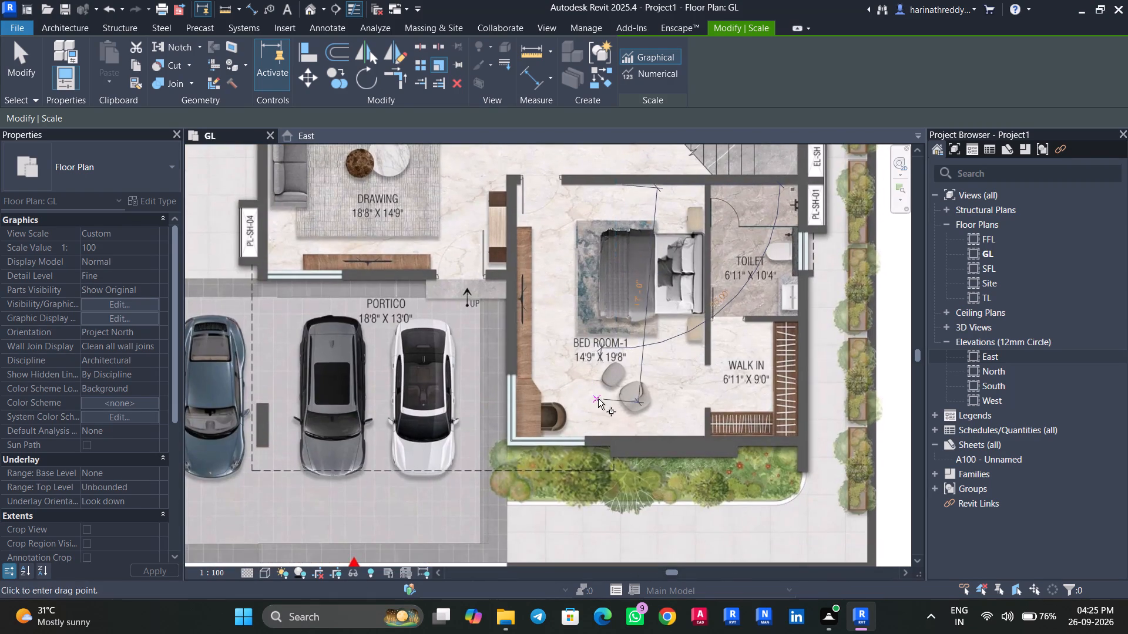
scroll(603, 406, up, 5)
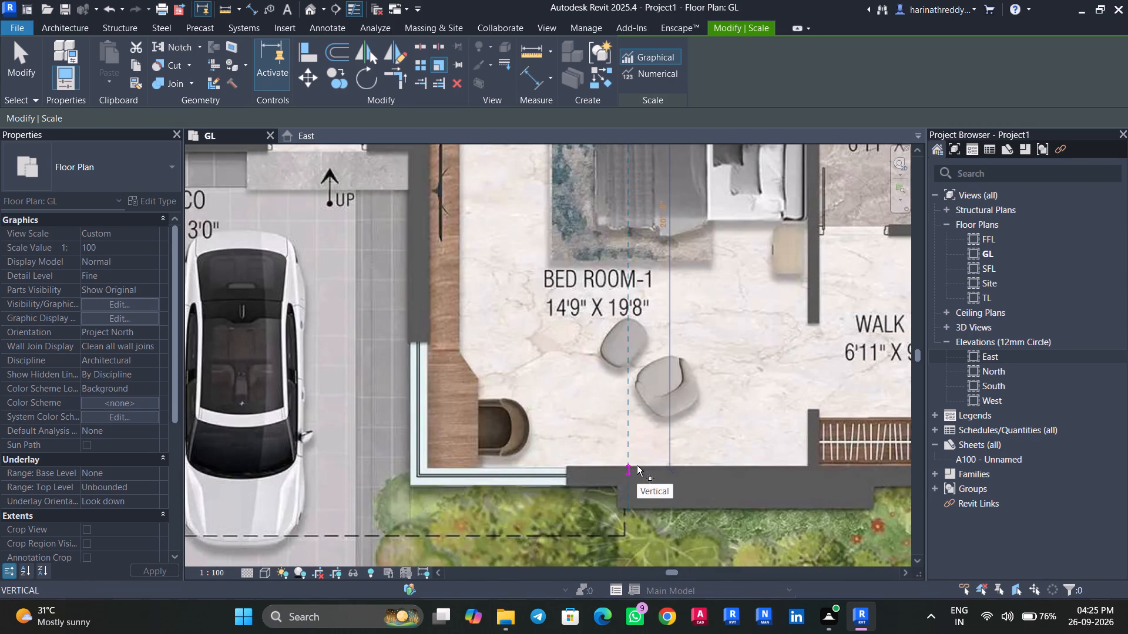
key(Escape)
key(Escape)
key(Escape)
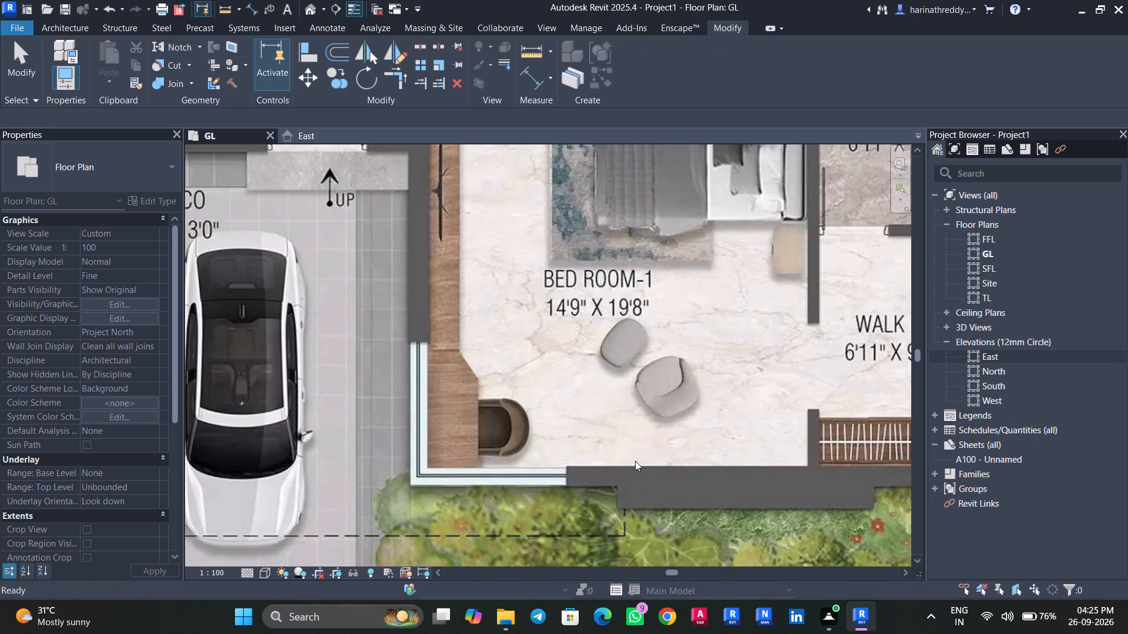
Check the thickness of the partition between the living and drawing rooms on the 123.pdf image using Scale reference points, without rescaling.
scroll(630, 450, down, 8)
middle_drag(641, 372, 693, 519)
middle_drag(723, 356, 733, 354)
scroll(730, 355, up, 7)
middle_drag(610, 404, 664, 461)
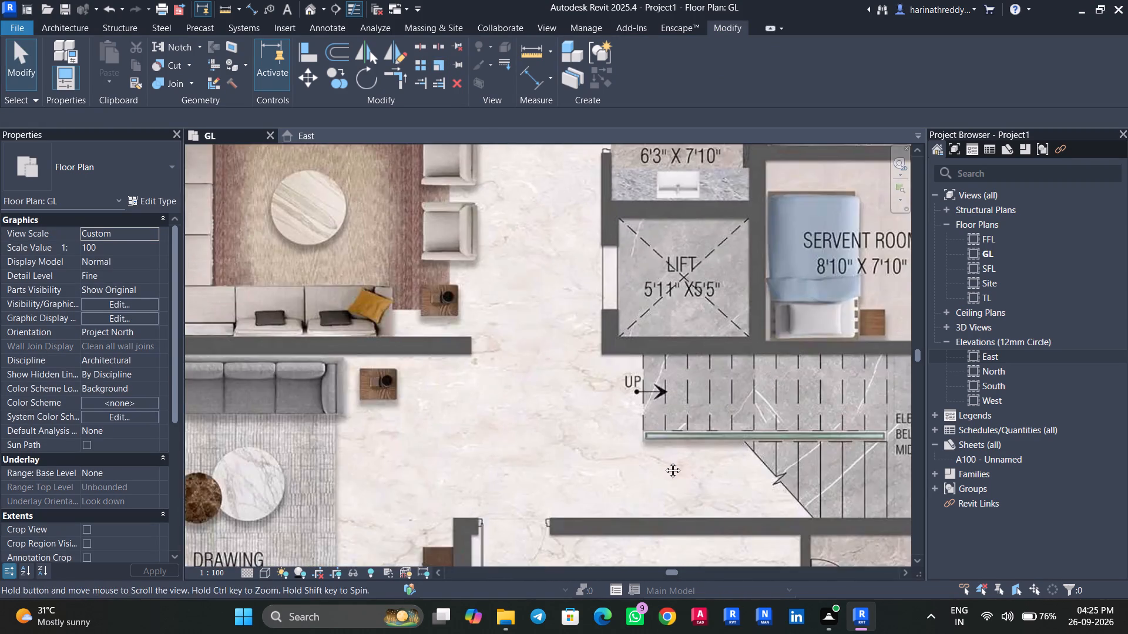
middle_drag(664, 461, 829, 493)
click(436, 63)
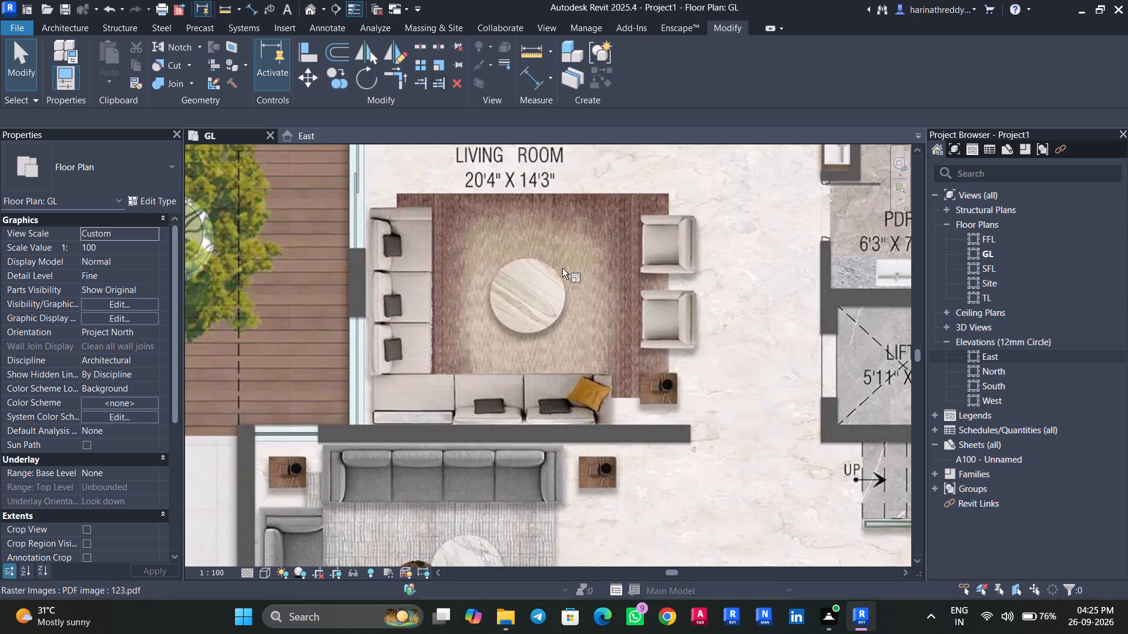
scroll(677, 432, up, 4)
scroll(676, 430, down, 1)
scroll(676, 430, up, 8)
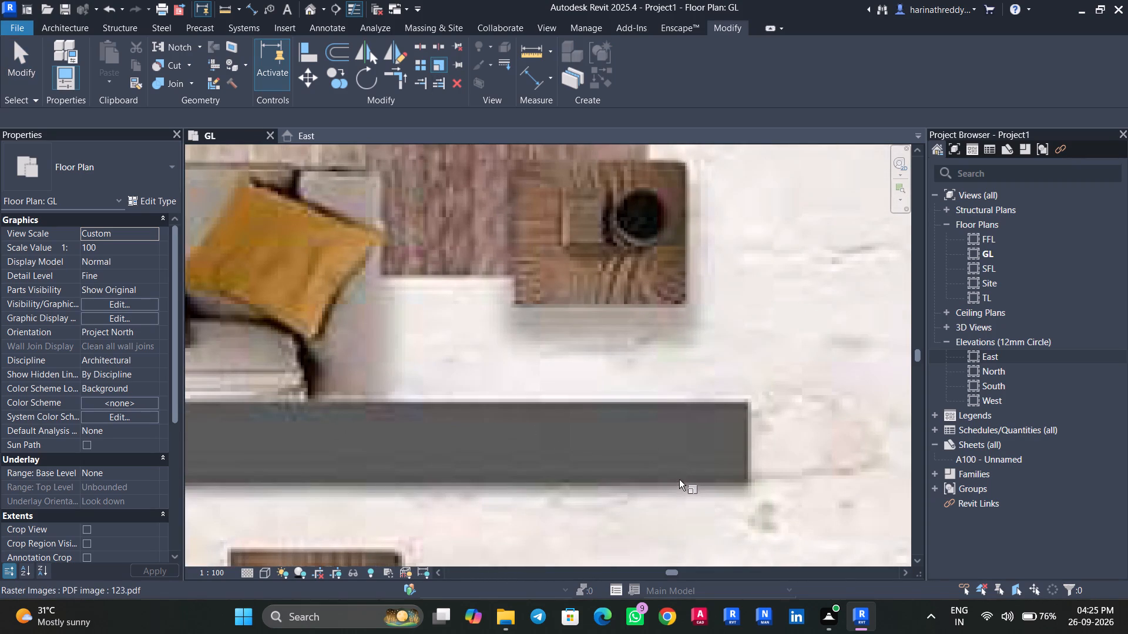
click(679, 480)
key(Escape)
click(650, 372)
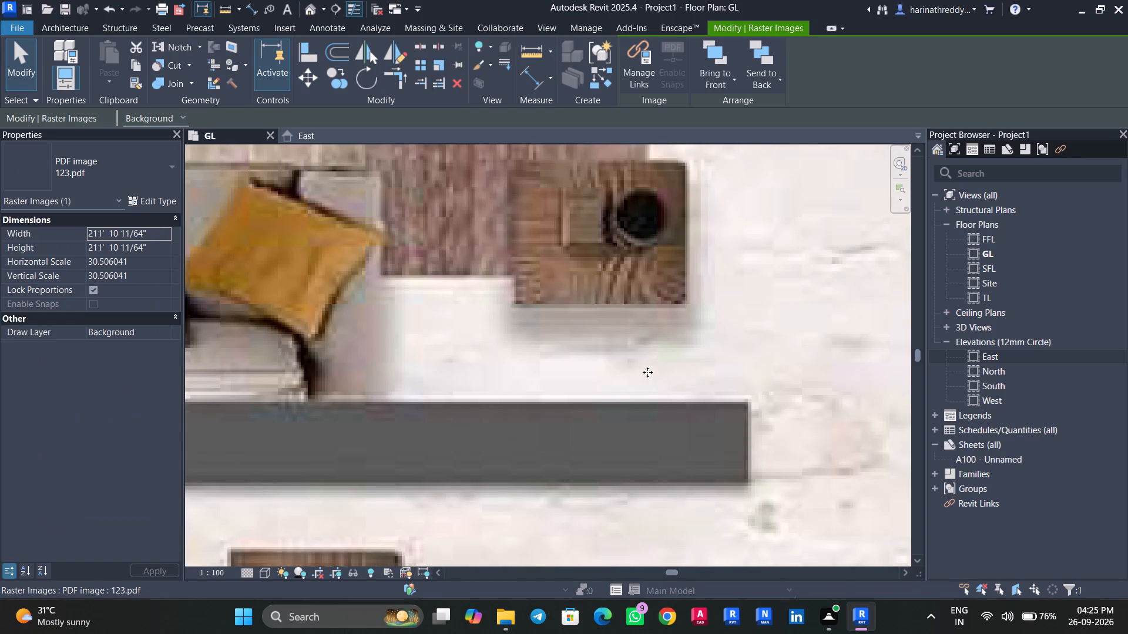
click(434, 67)
click(703, 483)
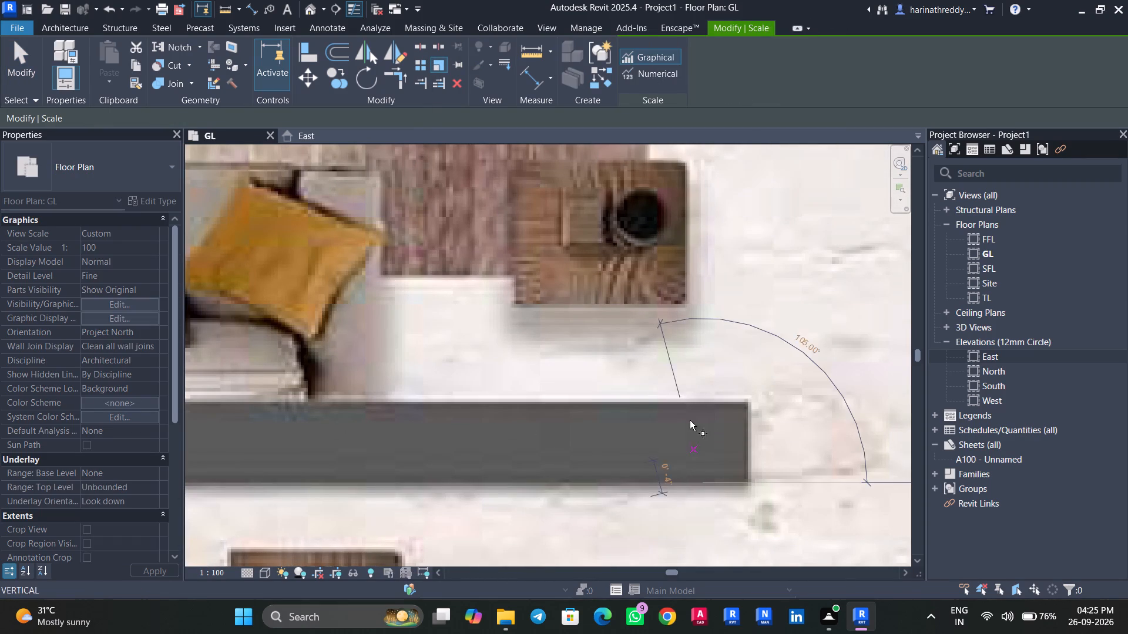
scroll(694, 402, up, 4)
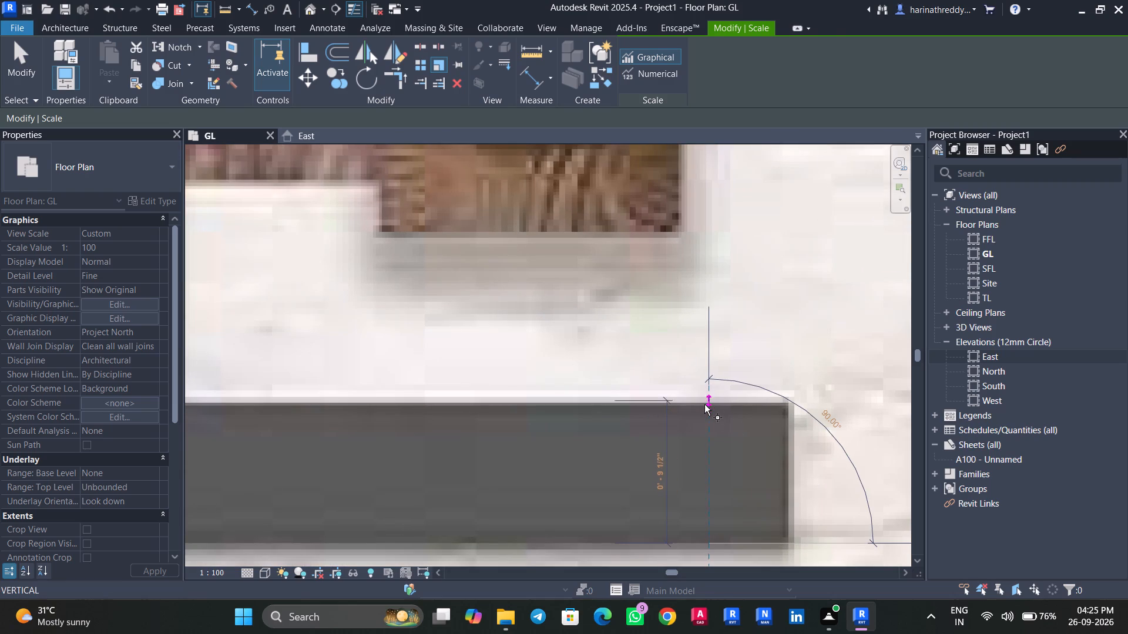
key(Escape)
key(Escape)
key(Escape)
Start a wall and duplicate the Wall-Ext_215Bwk type as 9" INNER WALL.
text(WA)
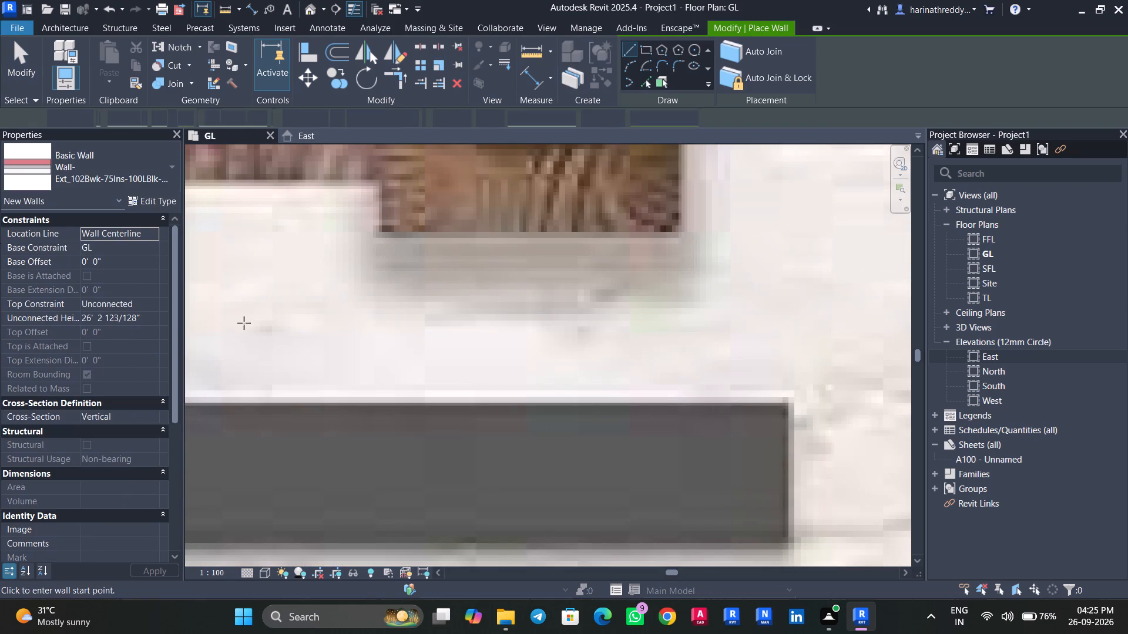
click(69, 144)
click(78, 285)
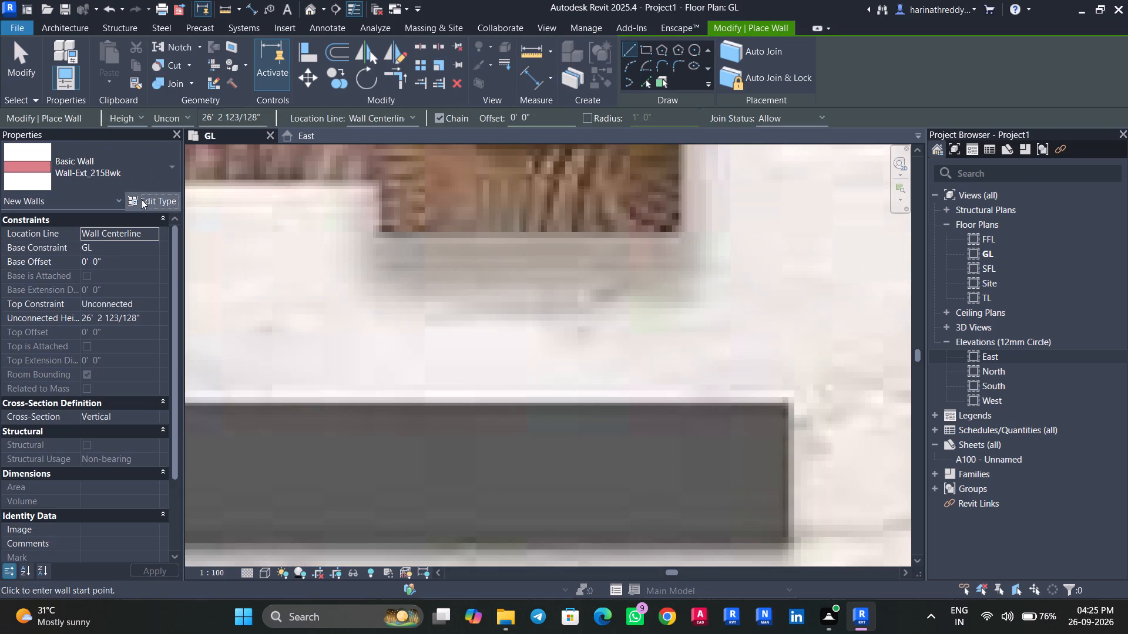
click(141, 199)
click(1045, 86)
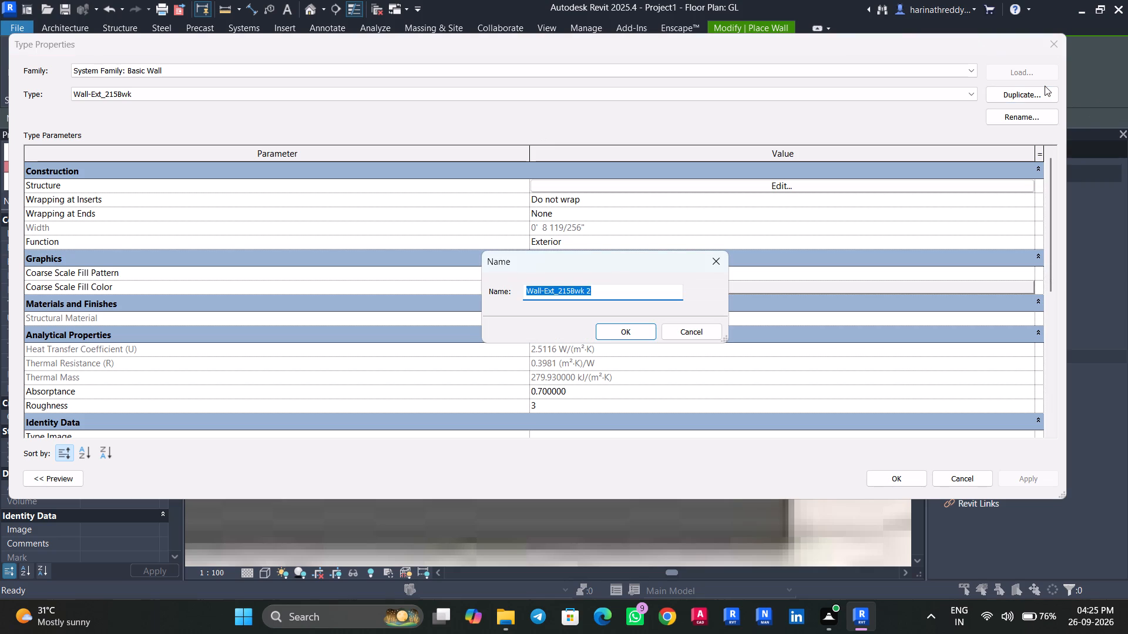
text(9")
key(space)
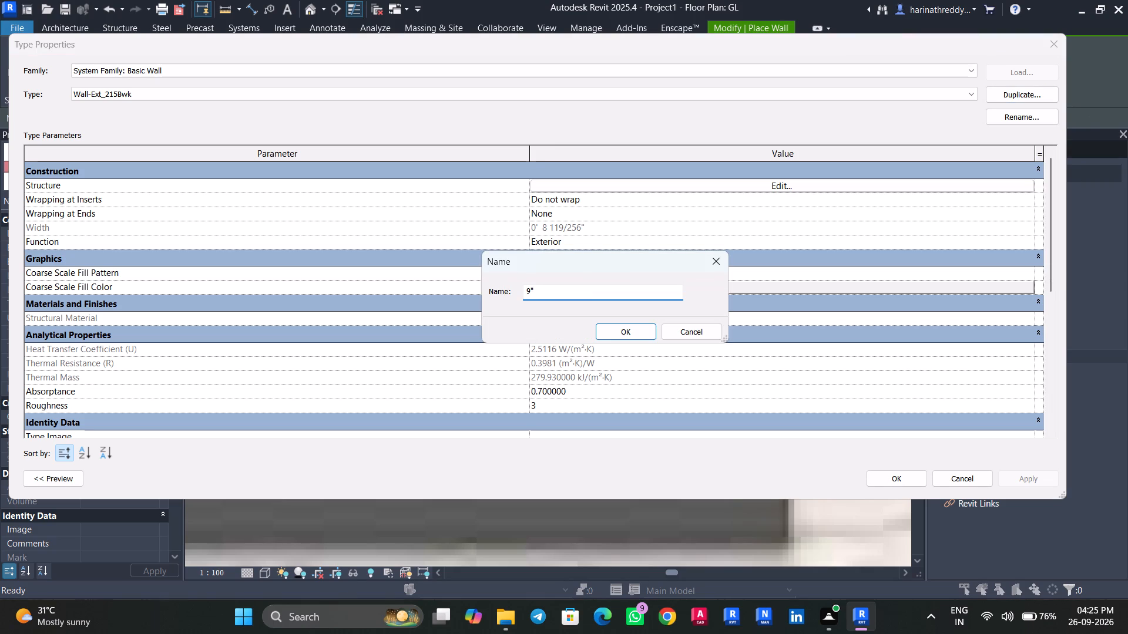
text(INNER WALL)
click(643, 325)
click(574, 493)
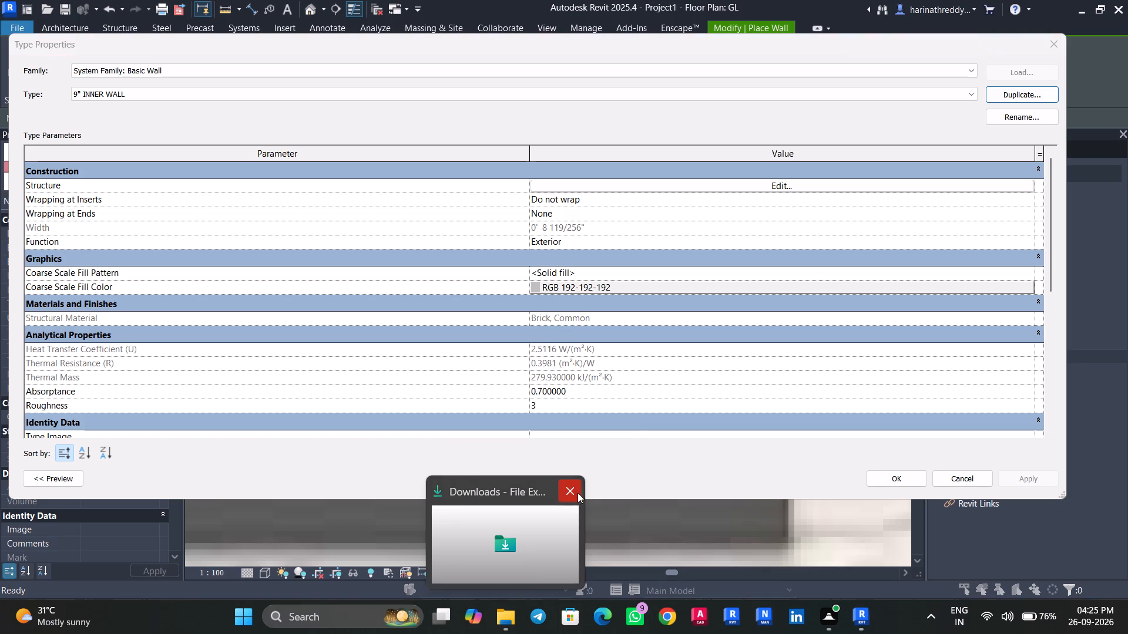
Set the Brick, Common structure layer of the 9" INNER WALL type to 9" thick and apply the type.
click(802, 183)
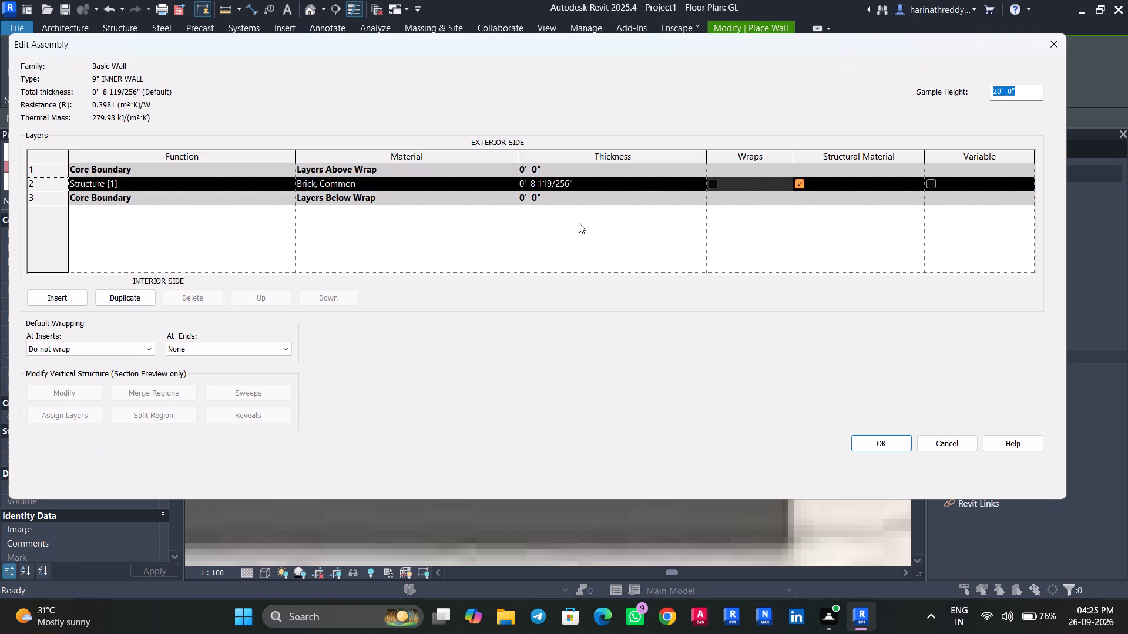
click(616, 187)
text(9")
key(Return)
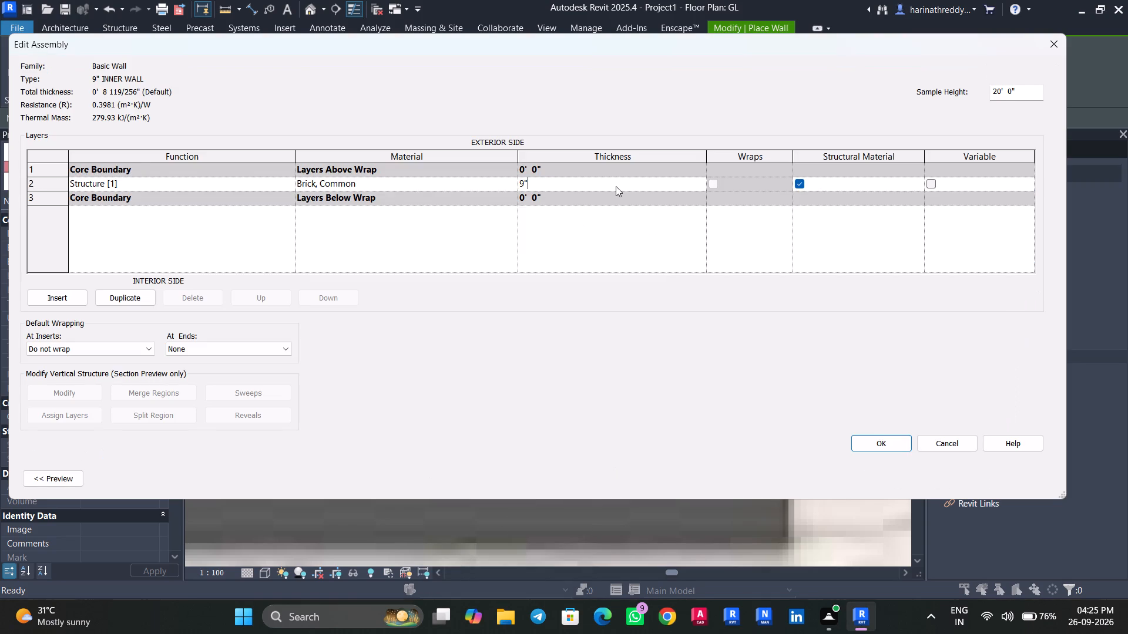
click(872, 436)
click(1036, 479)
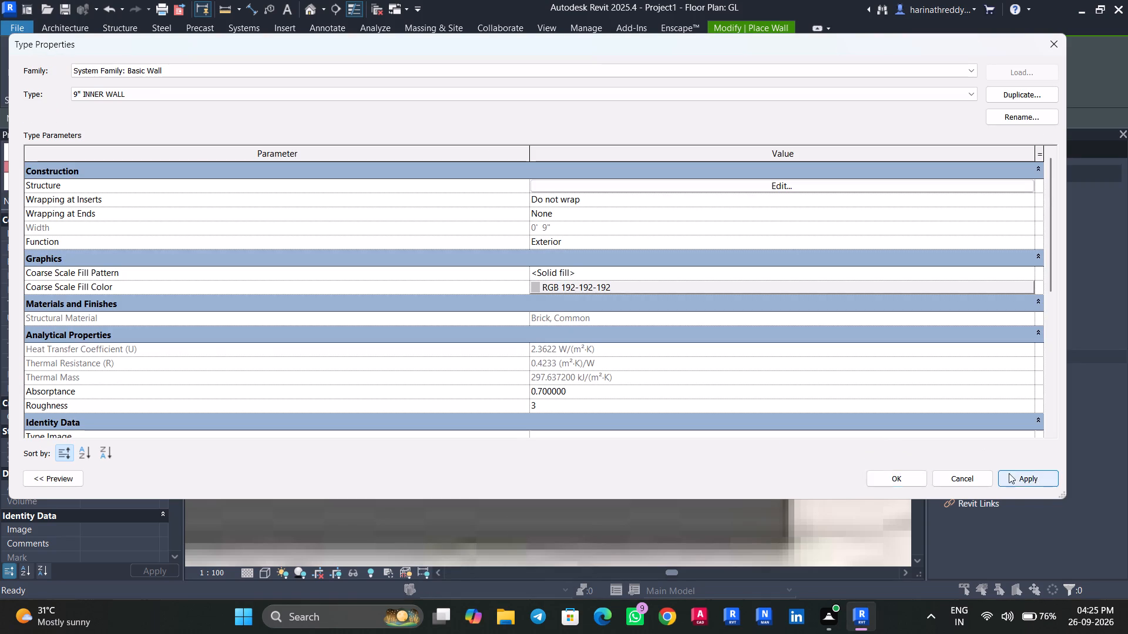
click(894, 474)
Draw a 9" INNER WALL about 19' 8" long over the living–drawing room partition, height up to FFL, location line Finish Face: Exterior.
scroll(660, 402, down, 10)
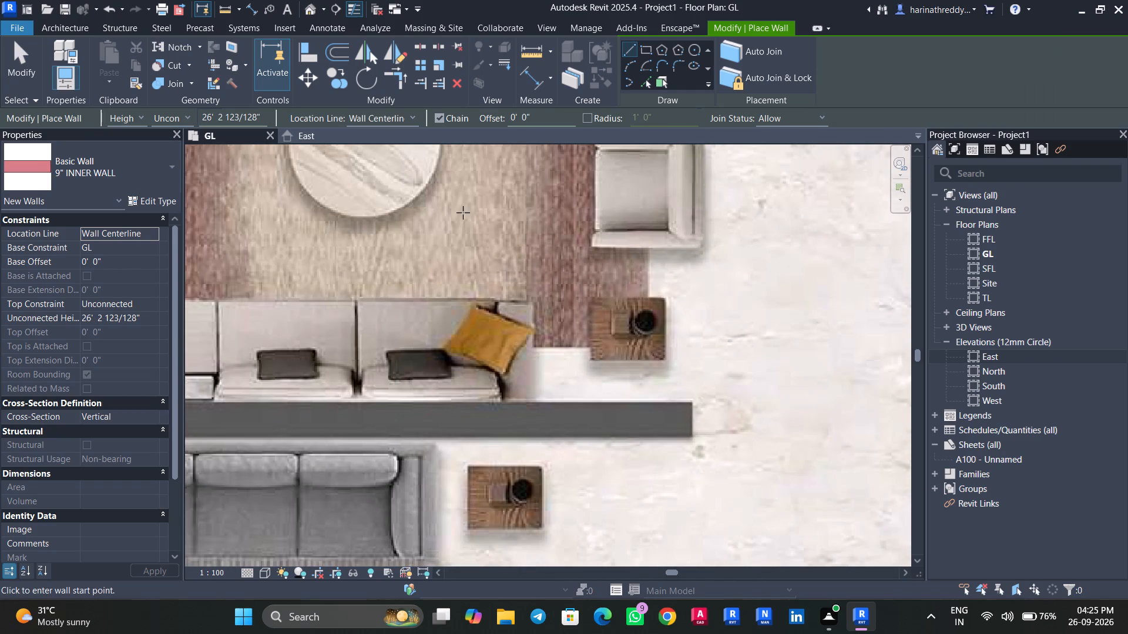
click(182, 118)
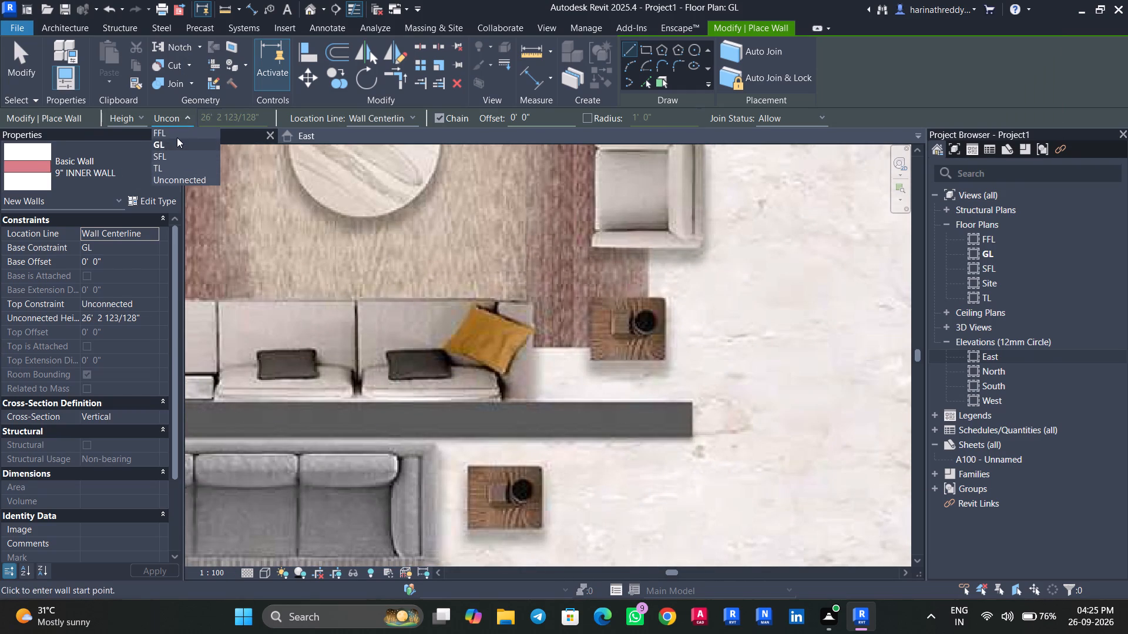
click(177, 134)
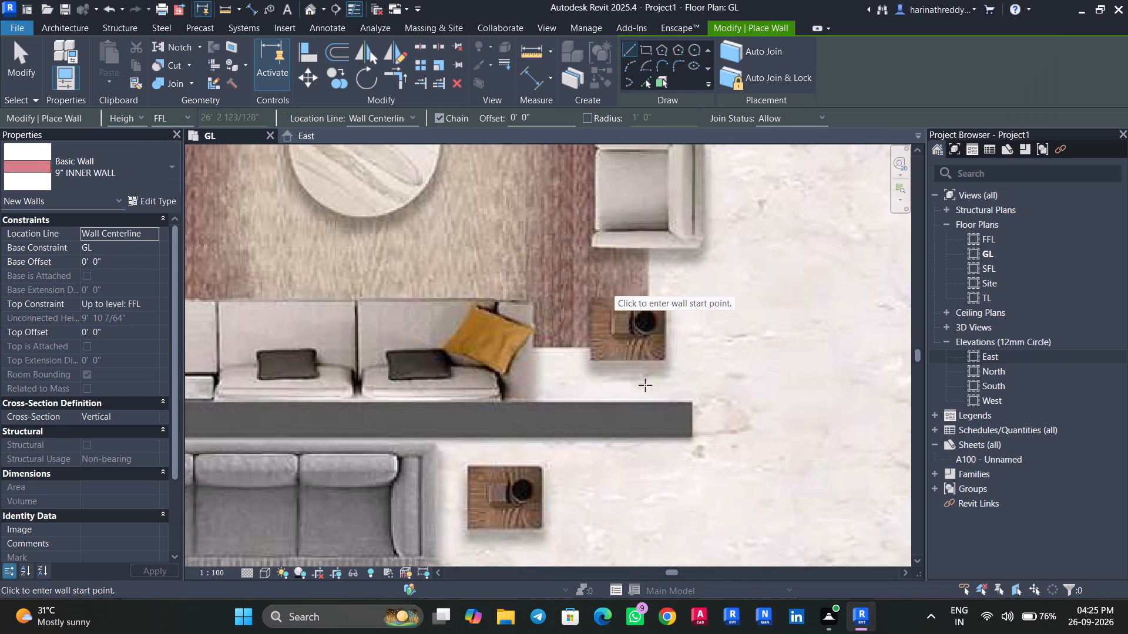
middle_drag(647, 379, 694, 328)
click(398, 114)
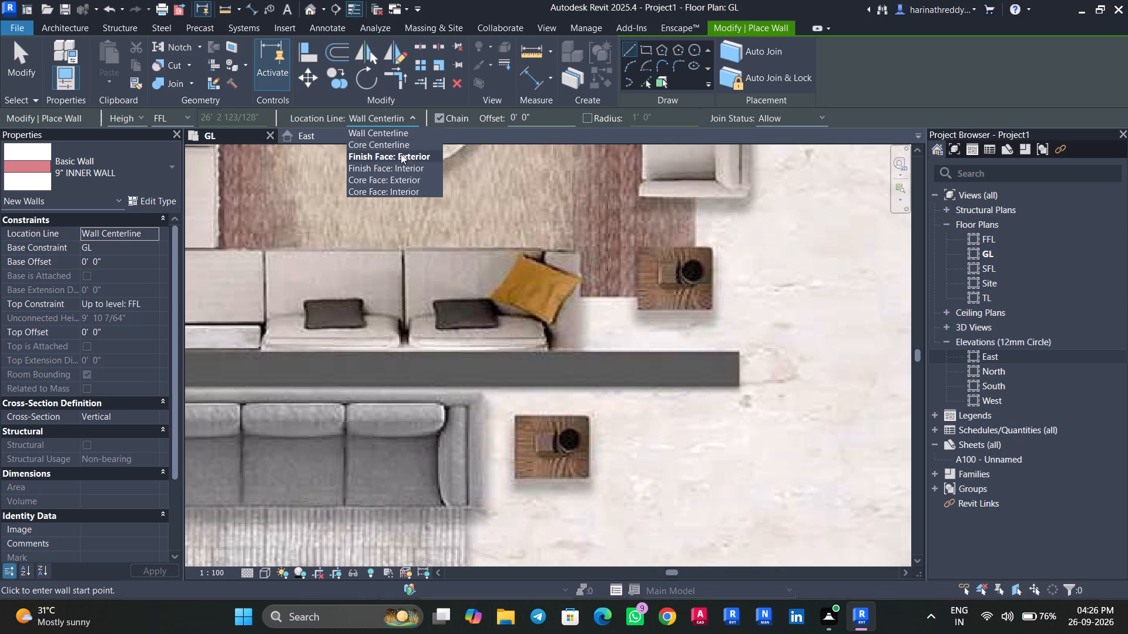
click(409, 160)
scroll(744, 392, up, 6)
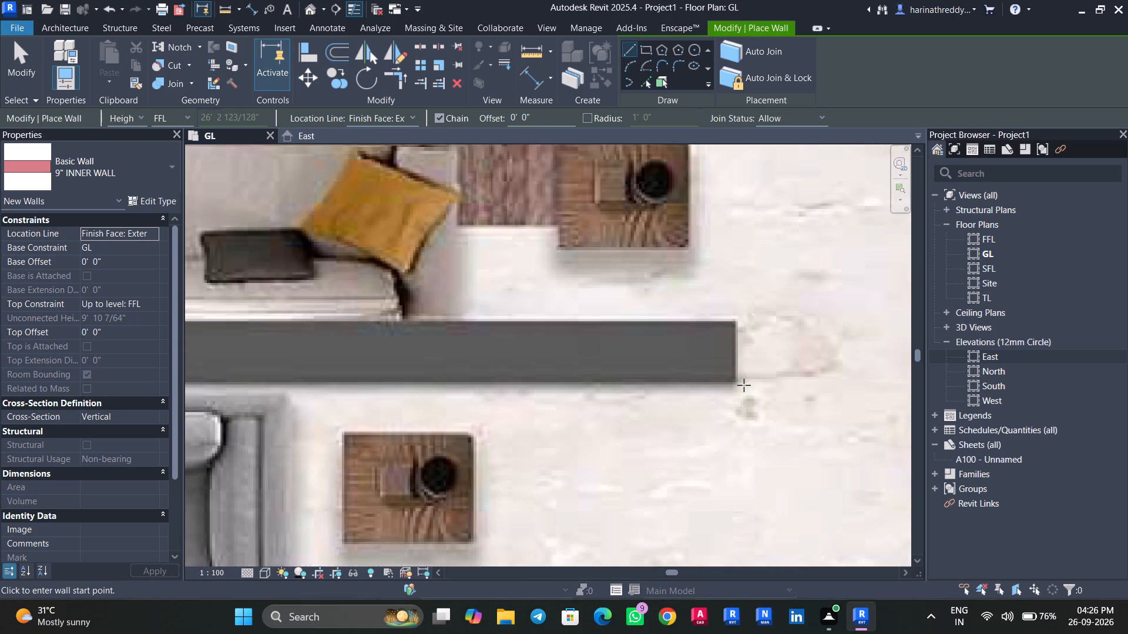
click(733, 377)
middle_drag(374, 383, 813, 385)
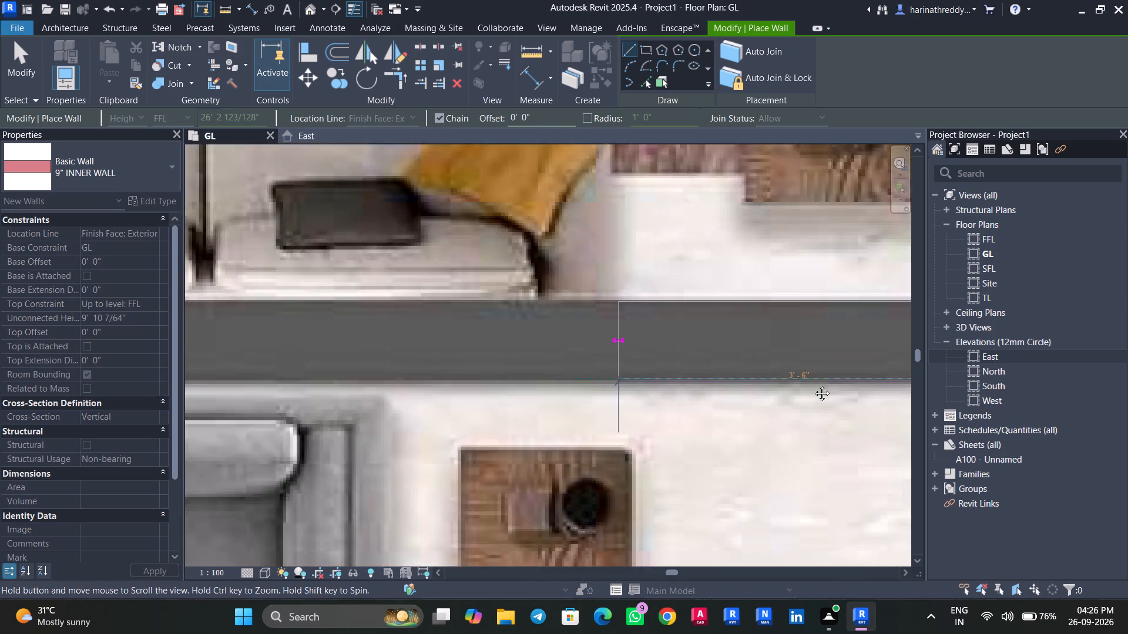
middle_drag(813, 385, 883, 385)
middle_drag(518, 384, 981, 390)
middle_drag(510, 385, 901, 394)
middle_drag(530, 391, 761, 399)
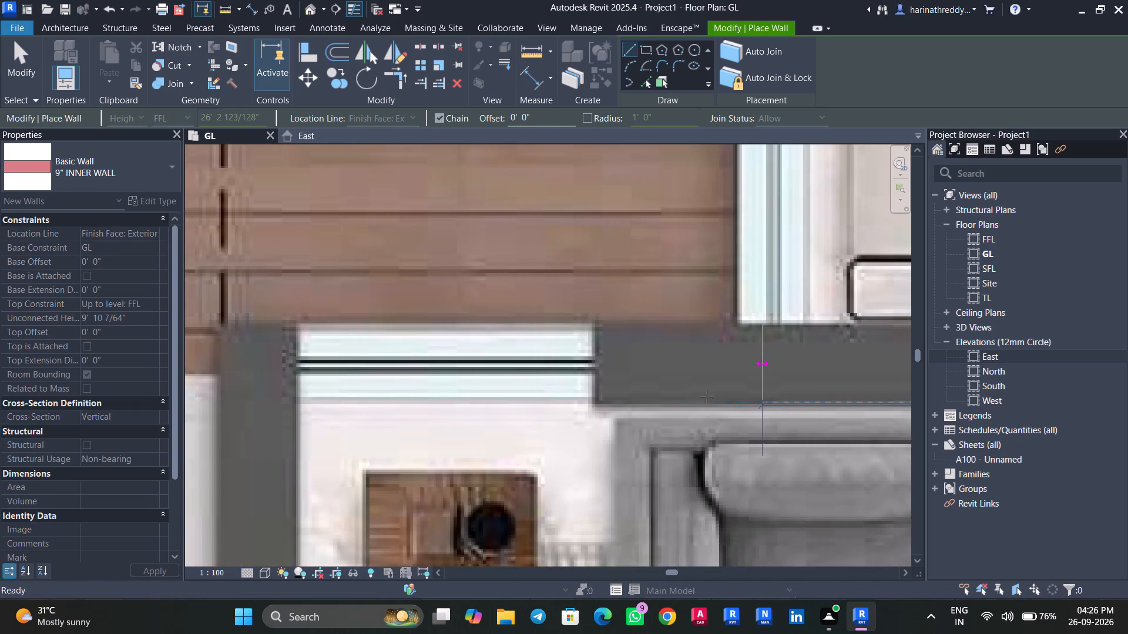
middle_drag(501, 385, 743, 396)
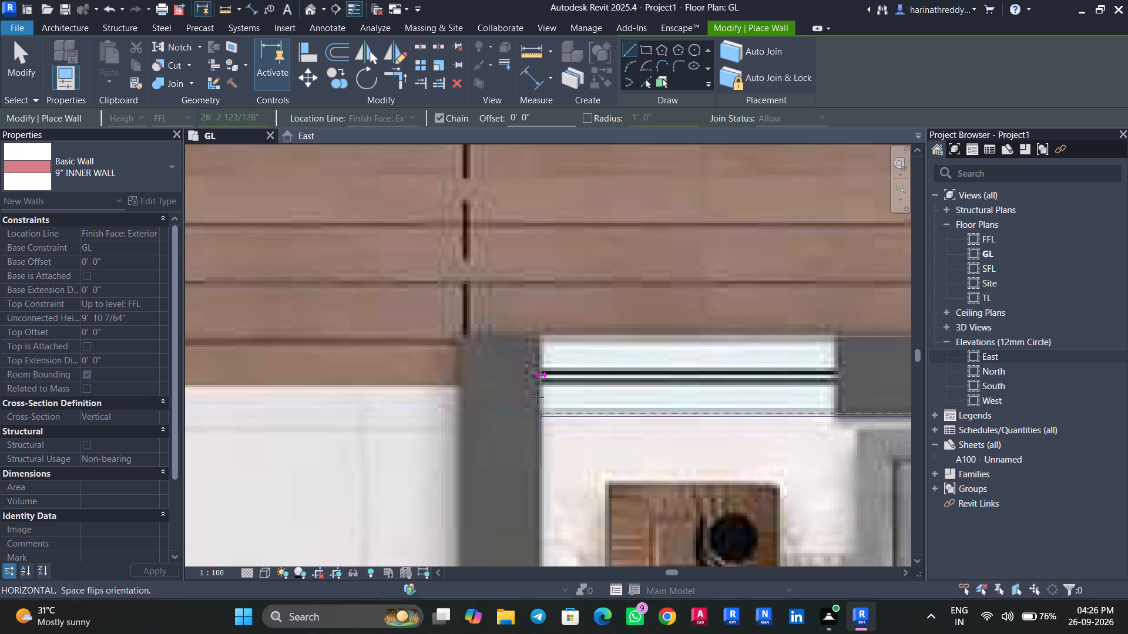
click(537, 397)
key(Escape)
key(Escape)
key(Escape)
click(636, 385)
key(Escape)
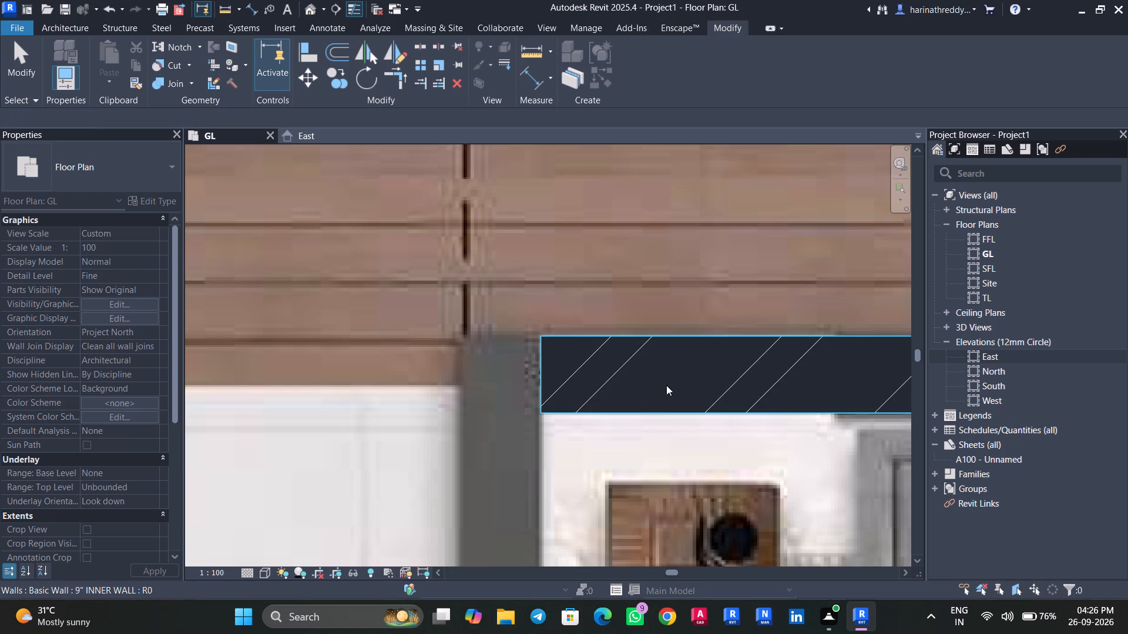
key(Escape)
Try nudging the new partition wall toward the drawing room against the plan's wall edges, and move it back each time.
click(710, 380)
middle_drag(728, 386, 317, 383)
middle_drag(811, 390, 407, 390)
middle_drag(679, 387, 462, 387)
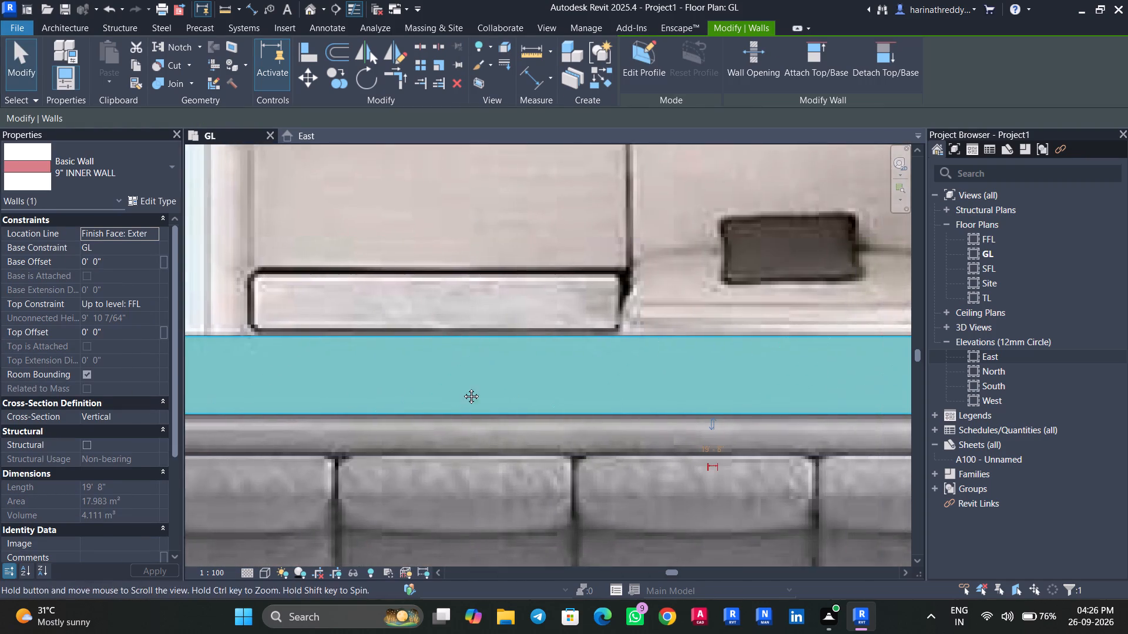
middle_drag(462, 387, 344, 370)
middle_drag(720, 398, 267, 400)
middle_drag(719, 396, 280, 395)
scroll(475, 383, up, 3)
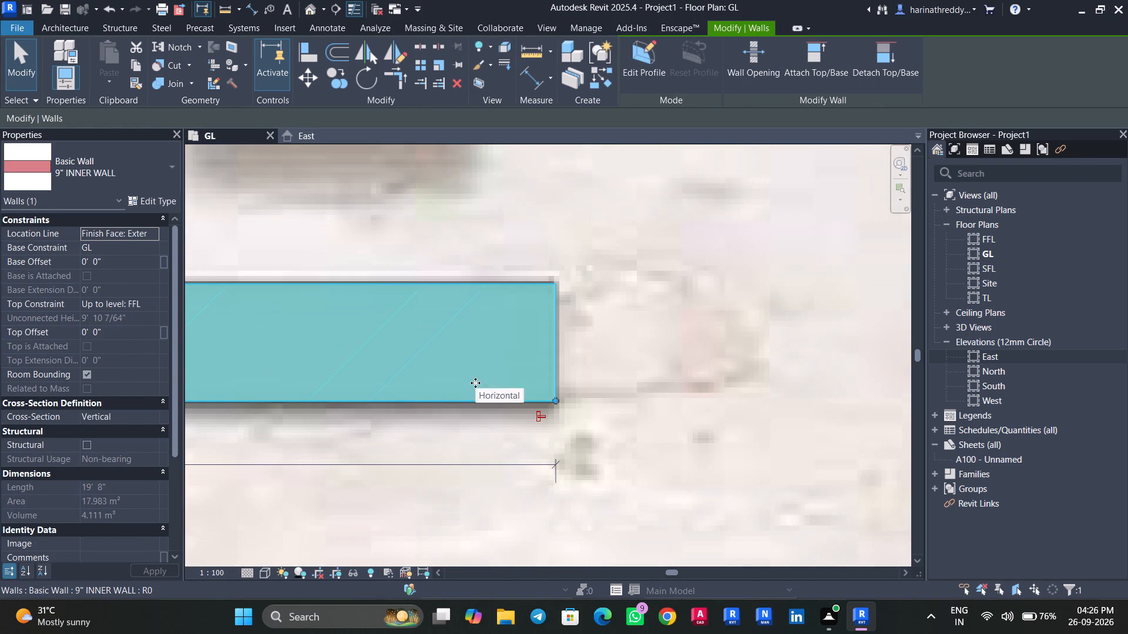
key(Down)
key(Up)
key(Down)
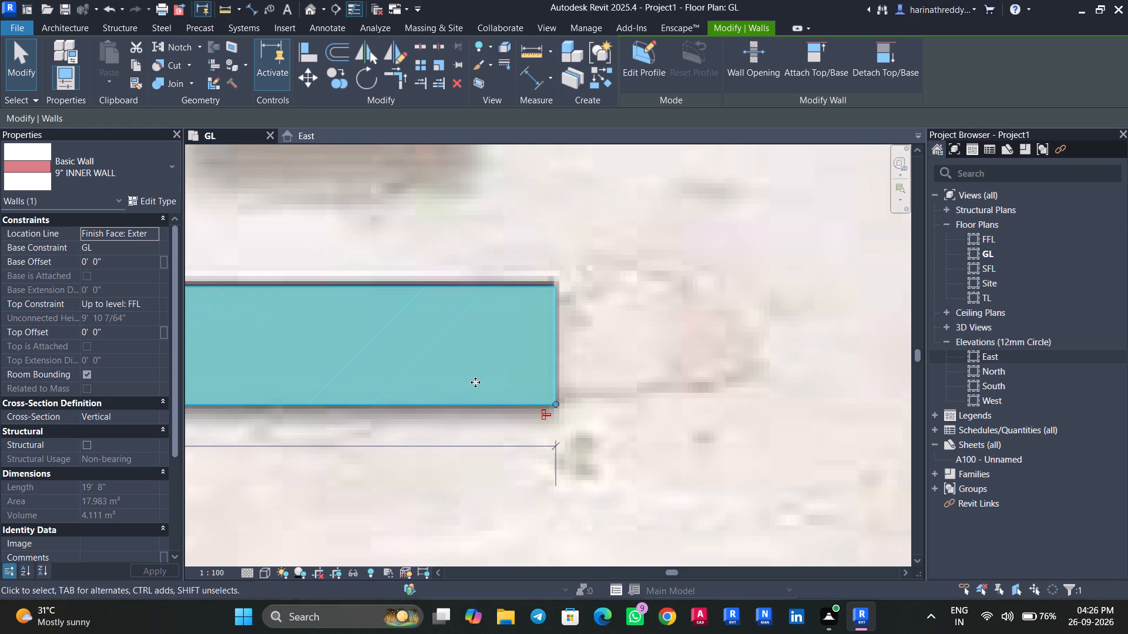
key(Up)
Create a similar wall about 16' 6" long over the drawing room's outer side wall, from the deck corner to the glazed front, flipping its side.
scroll(475, 382, down, 10)
middle_drag(471, 383, 874, 380)
middle_drag(448, 393, 804, 393)
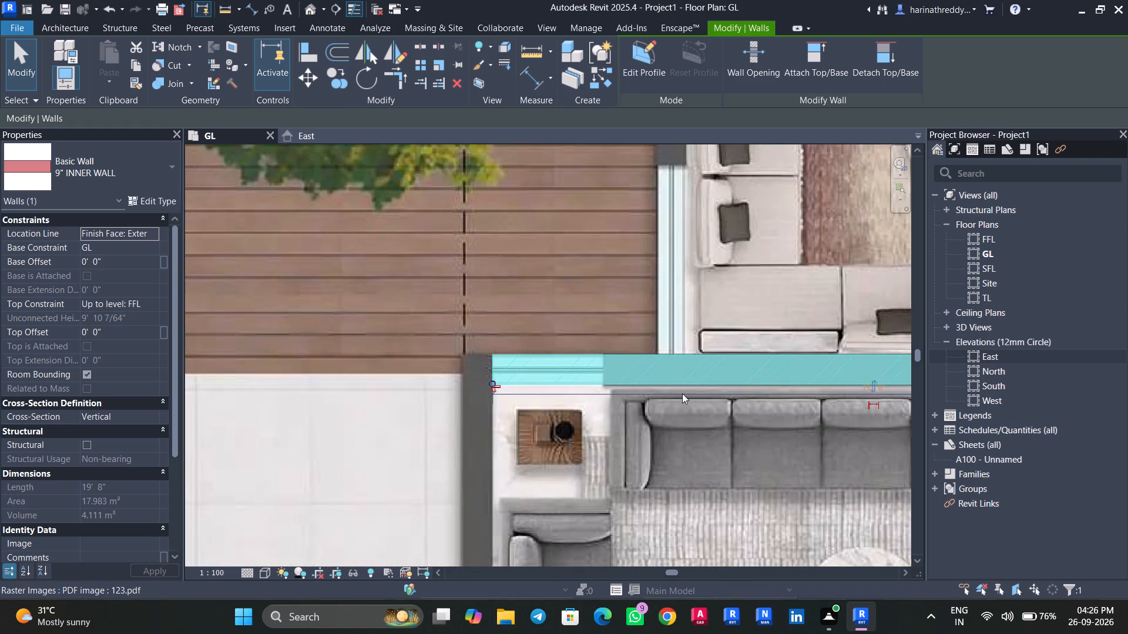
text(CS)
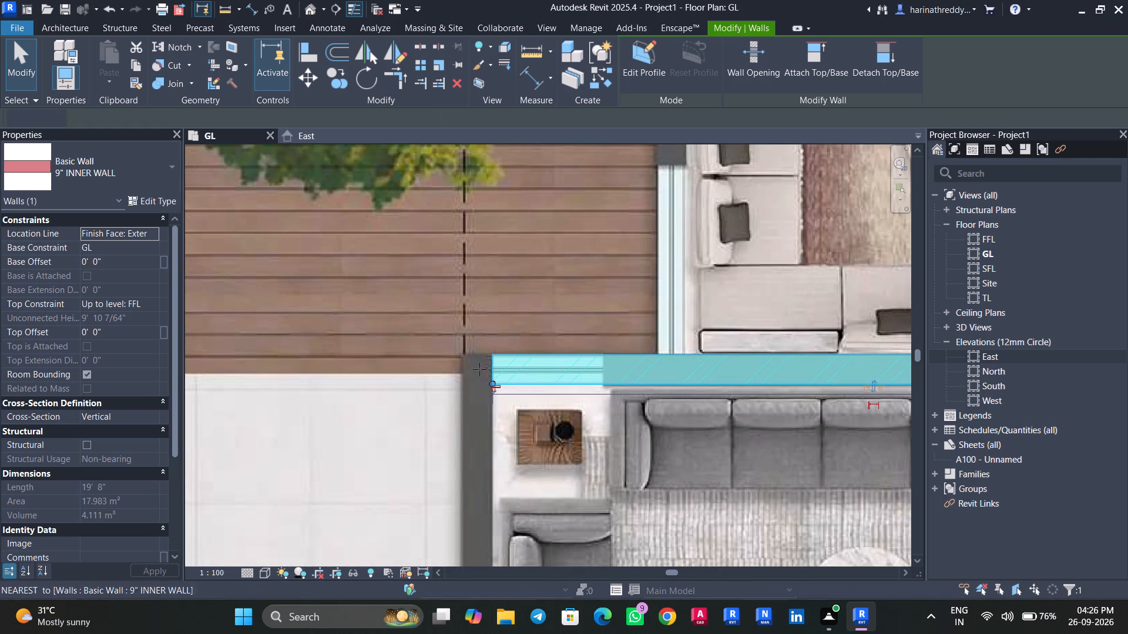
scroll(459, 358, up, 4)
click(462, 351)
key(space)
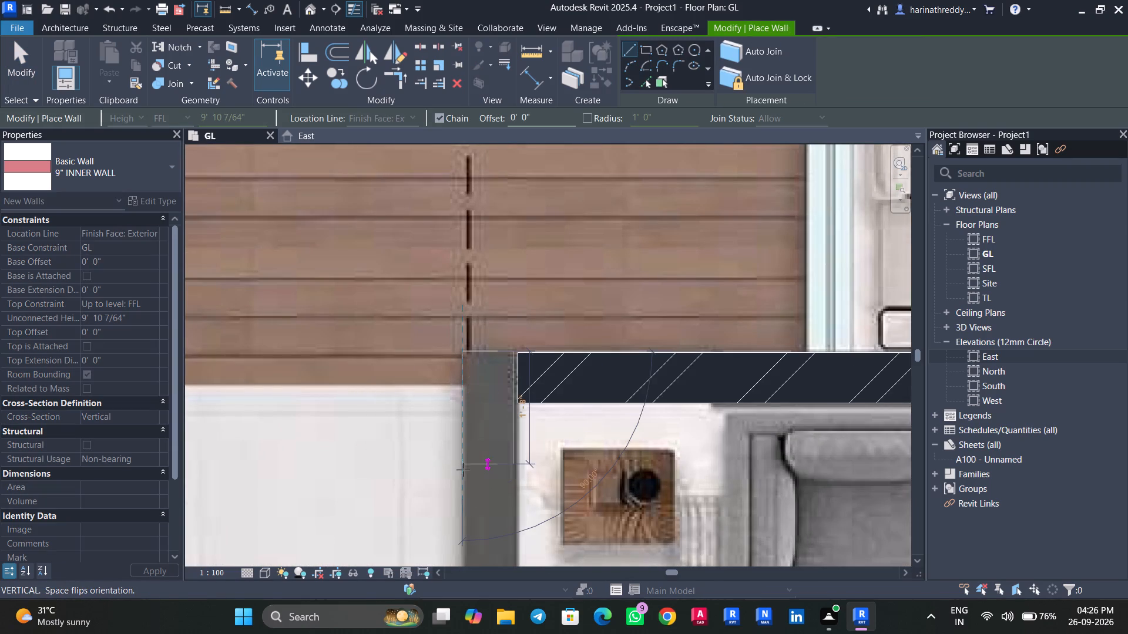
scroll(463, 472, up, 1)
middle_drag(463, 472, 491, 308)
middle_drag(483, 491, 486, 248)
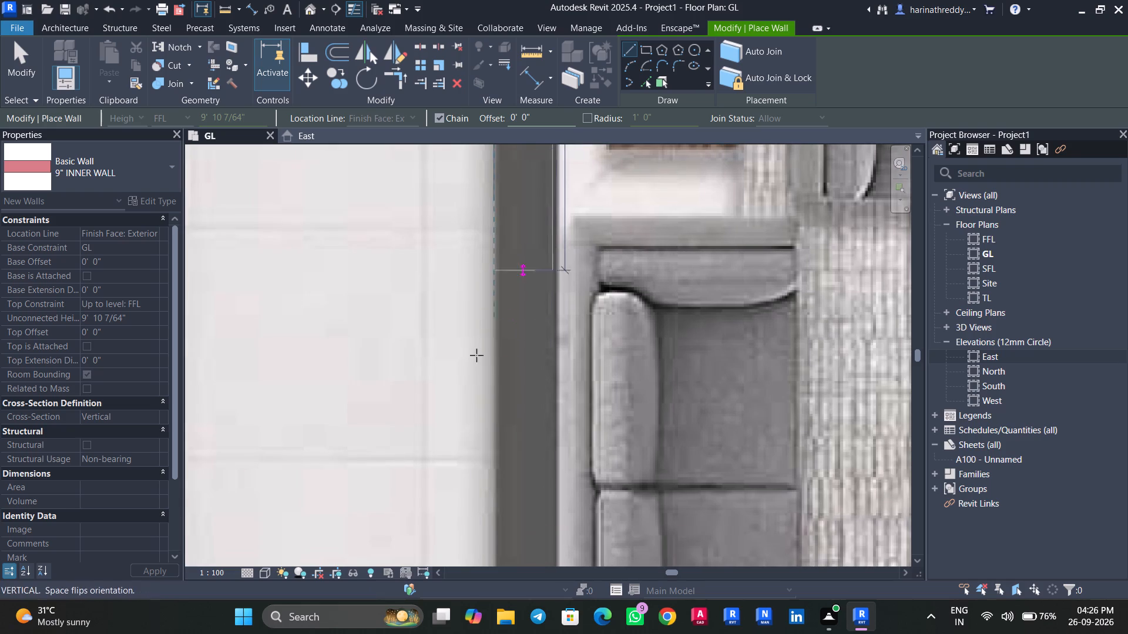
middle_drag(491, 497, 473, 217)
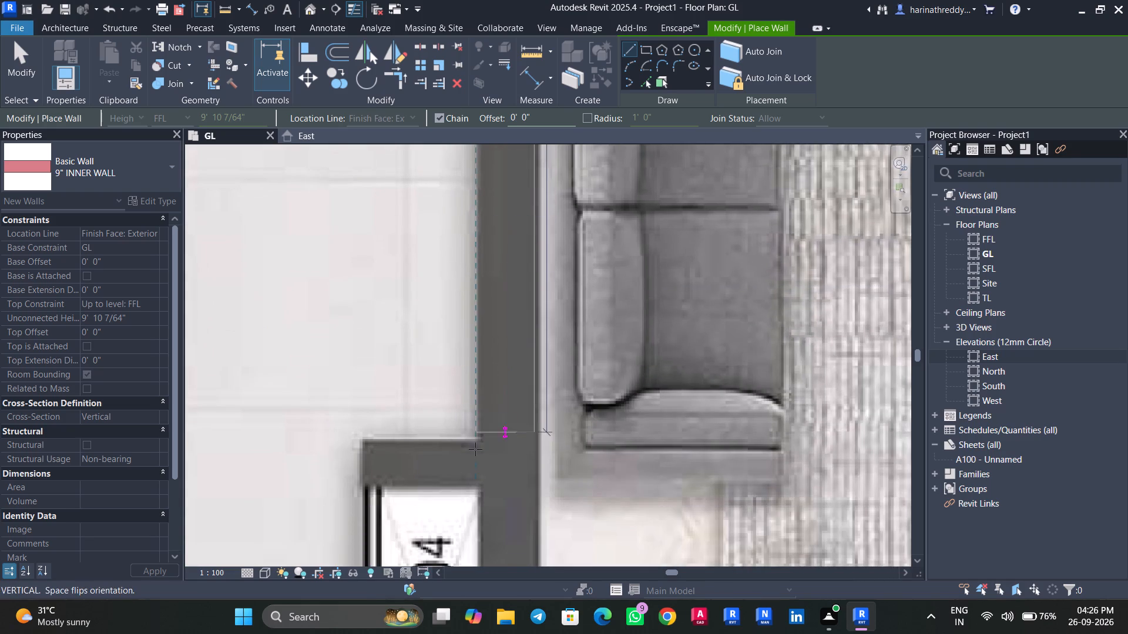
middle_drag(475, 441, 487, 203)
middle_drag(494, 424, 494, 227)
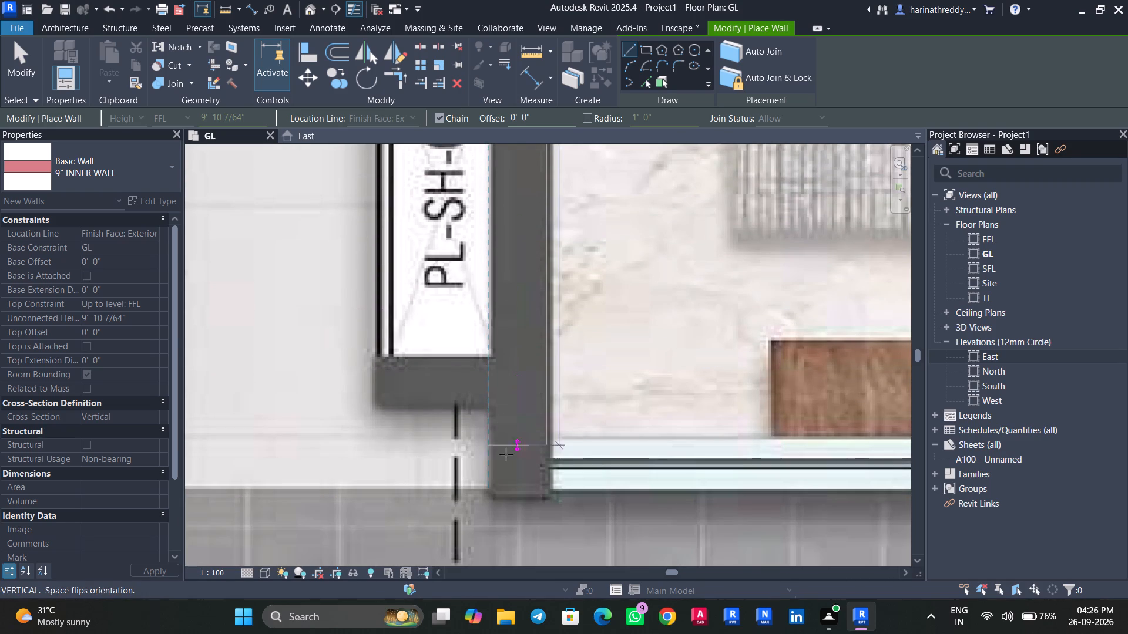
scroll(504, 494, down, 1)
scroll(504, 494, up, 2)
click(504, 494)
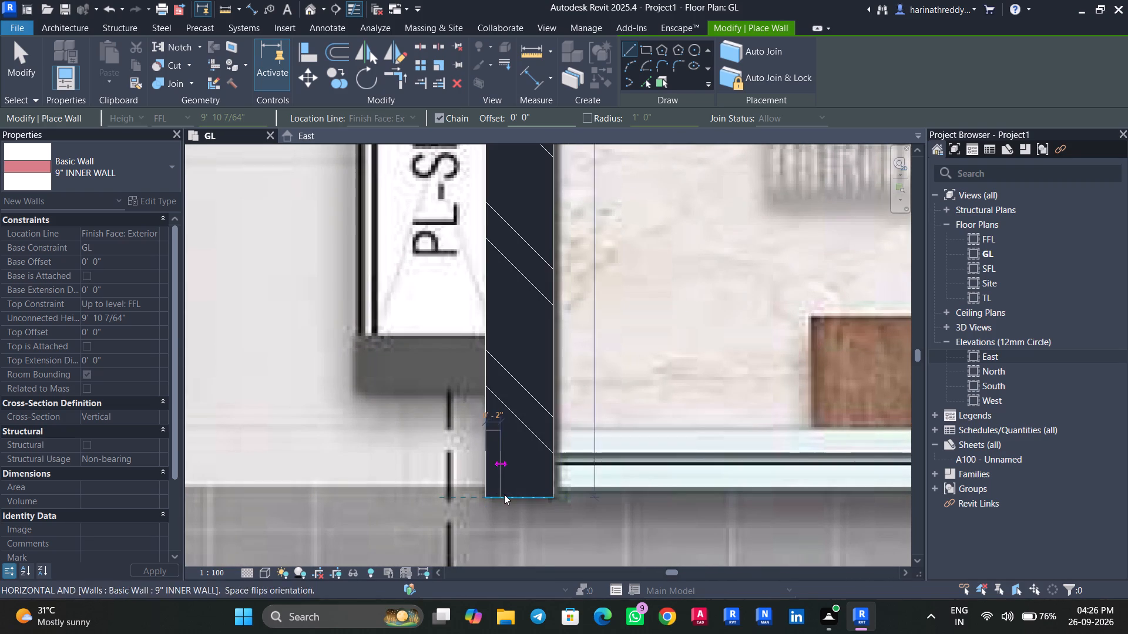
key(Escape)
key(Escape)
key(Escape)
Nudge the drawing room's outer side wall slightly toward the room to match the plan's wall.
click(509, 463)
key(Right)
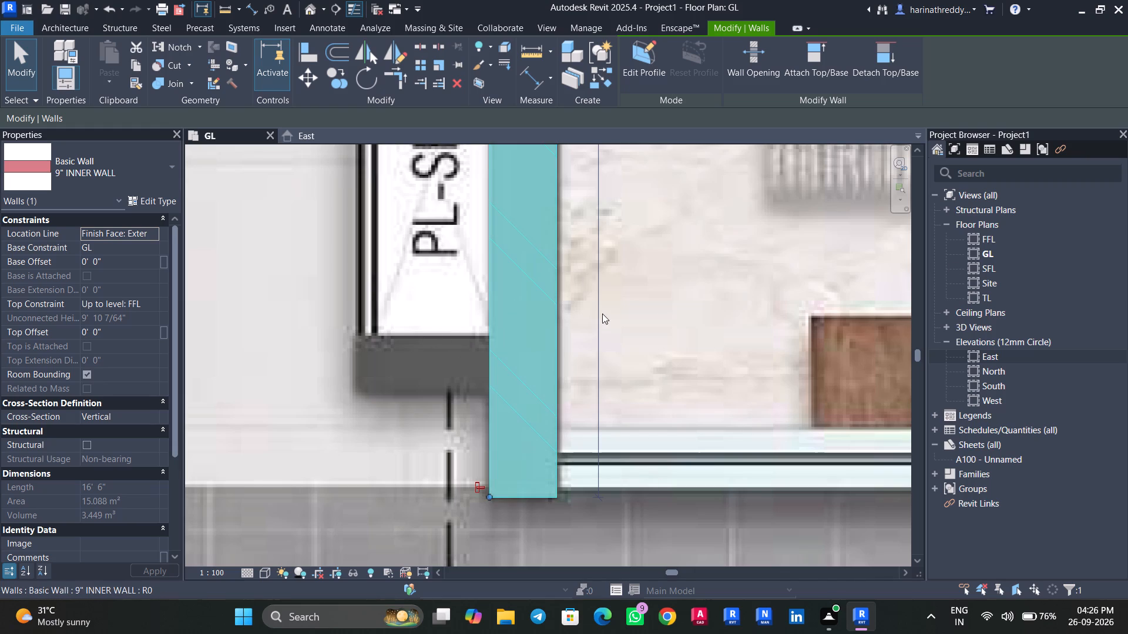
Close the gap between the living–drawing partition wall and the drawing room's outer side wall by setting their distance to 0.
scroll(602, 313, down, 1)
scroll(602, 313, up, 1)
scroll(602, 313, down, 6)
middle_drag(639, 207, 619, 423)
middle_drag(634, 261, 619, 489)
middle_drag(595, 311, 602, 448)
scroll(566, 324, up, 10)
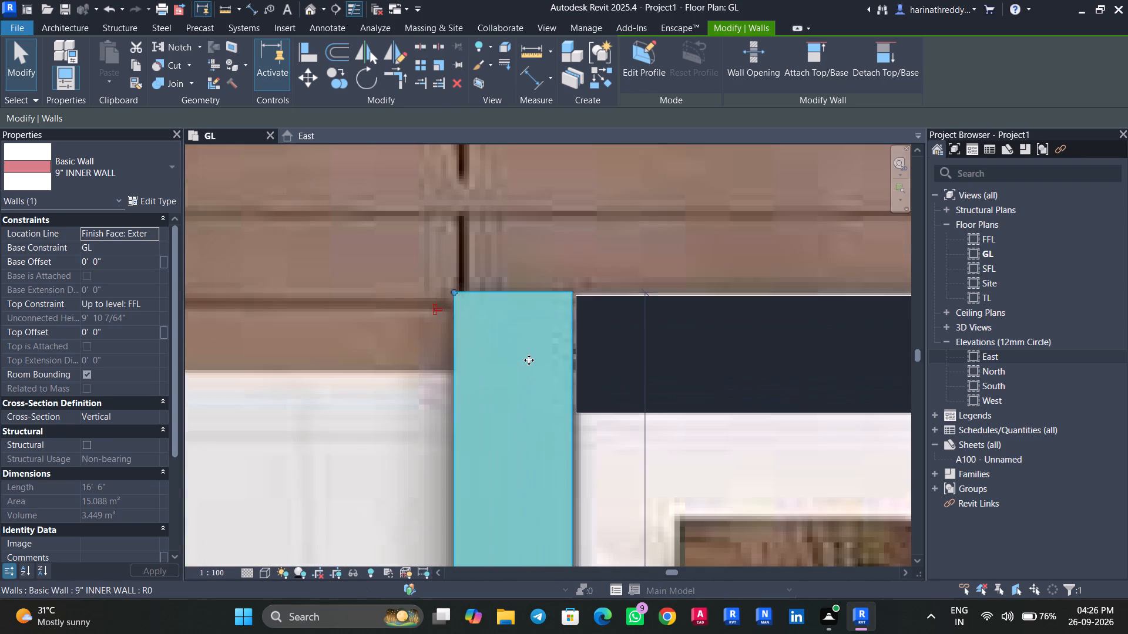
key(Escape)
key(Escape)
click(599, 338)
scroll(573, 308, up, 1)
scroll(573, 307, down, 1)
scroll(573, 307, up, 3)
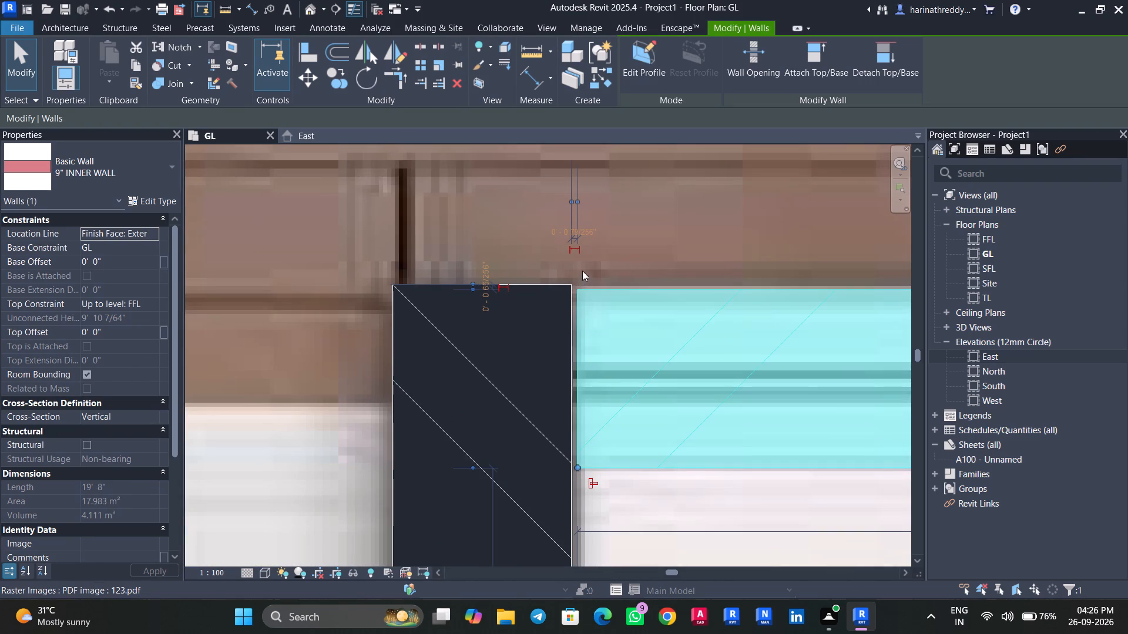
click(574, 229)
key(0)
key(Return)
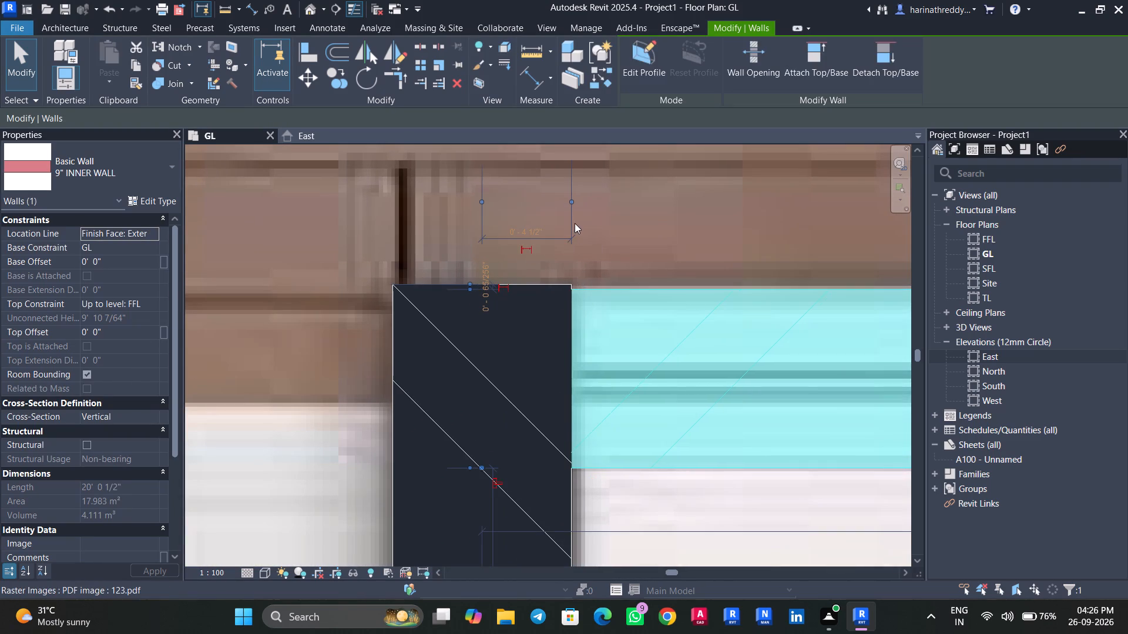
key(Escape)
key(Escape)
Nudge the drawing room's outer side wall slightly toward the portico so its deck-corner end lines up with the partition's outer face.
click(513, 316)
key(Down)
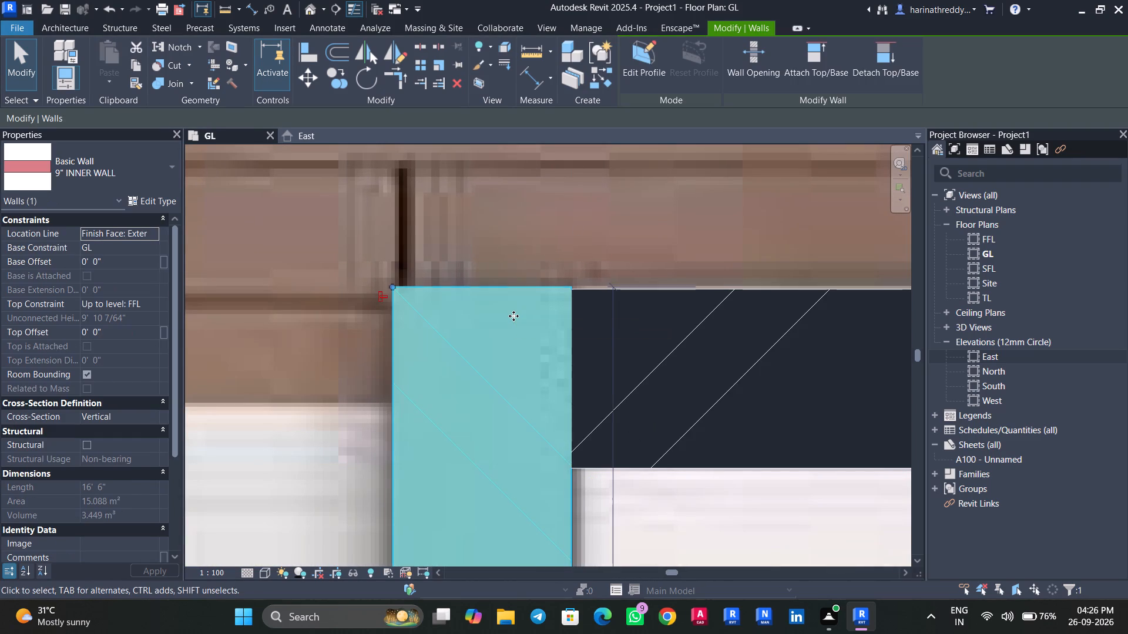
key(Down)
key(Up)
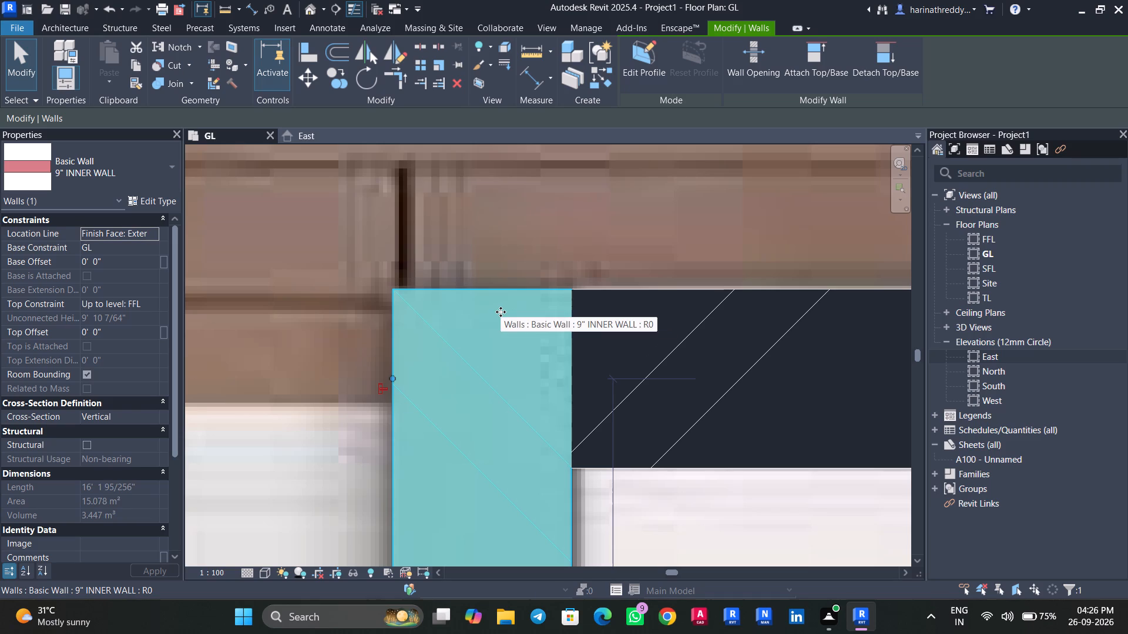
scroll(546, 320, down, 1)
scroll(546, 320, up, 7)
scroll(575, 264, down, 1)
scroll(581, 264, up, 2)
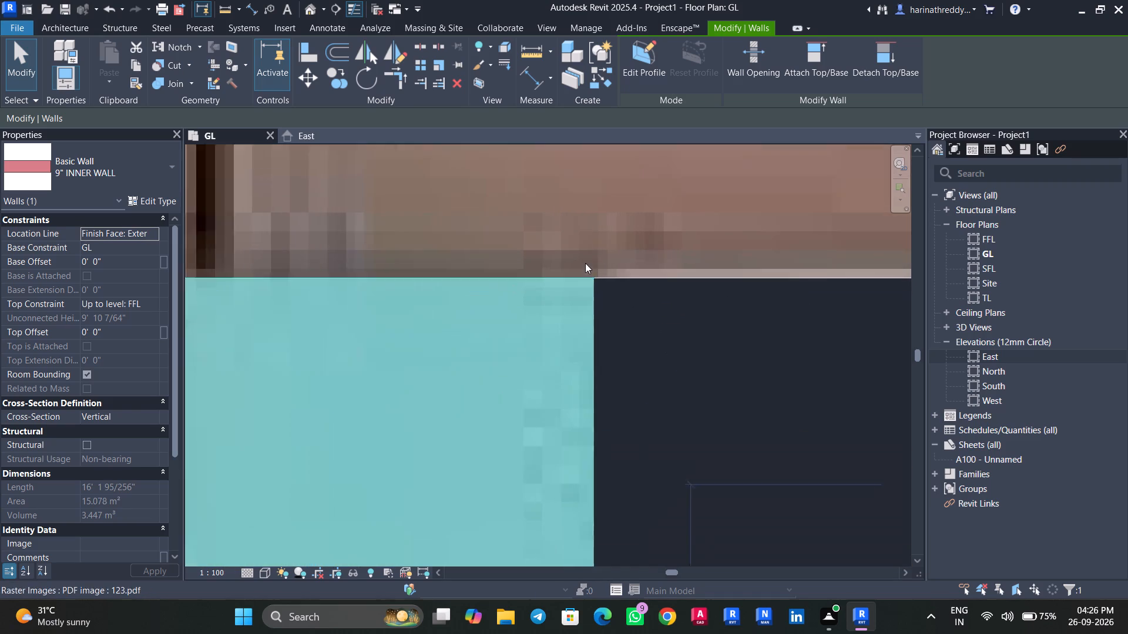
scroll(585, 263, up, 4)
key(Escape)
key(Escape)
Check the drawing room's outer side wall against the plan, from the deck corner down to the portico.
scroll(428, 317, down, 16)
scroll(428, 315, up, 1)
scroll(428, 315, down, 4)
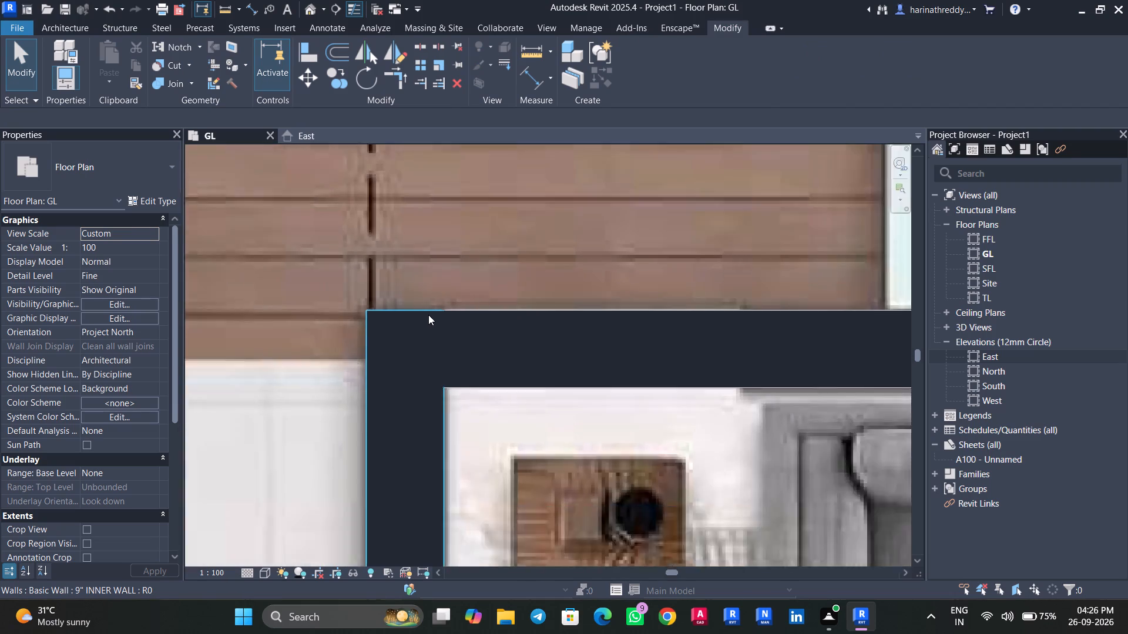
scroll(428, 315, down, 2)
click(425, 391)
scroll(424, 391, down, 5)
middle_drag(452, 439, 485, 205)
scroll(458, 426, up, 1)
middle_drag(462, 436, 511, 198)
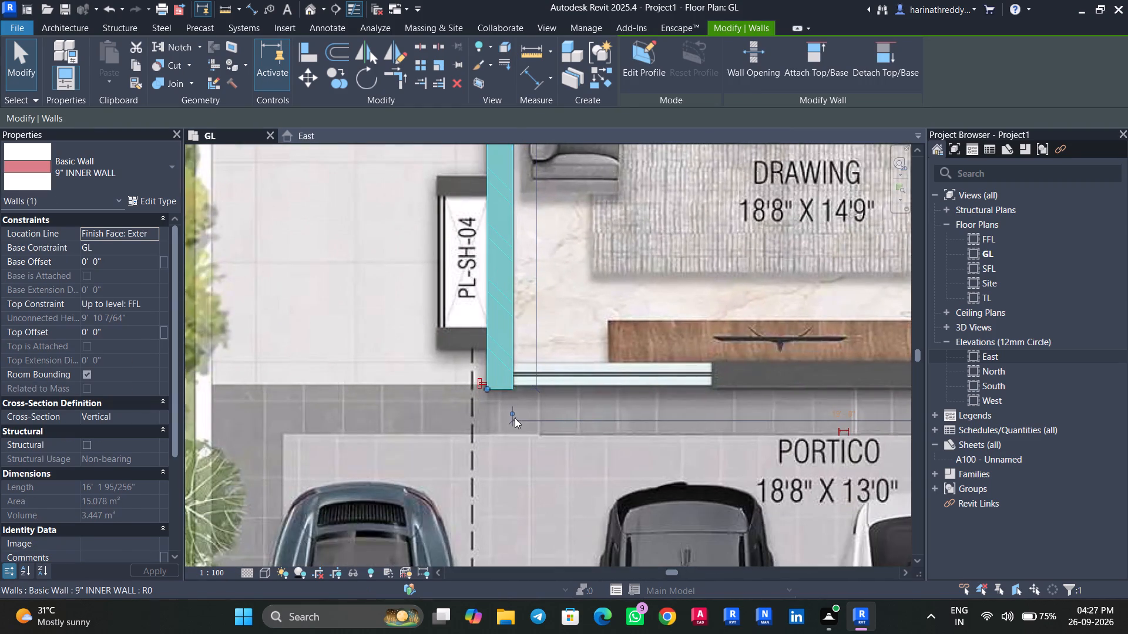
scroll(516, 403, down, 1)
scroll(516, 397, up, 7)
middle_drag(525, 390, 346, 422)
scroll(346, 422, up, 1)
scroll(346, 422, down, 6)
scroll(346, 423, up, 1)
scroll(345, 422, down, 5)
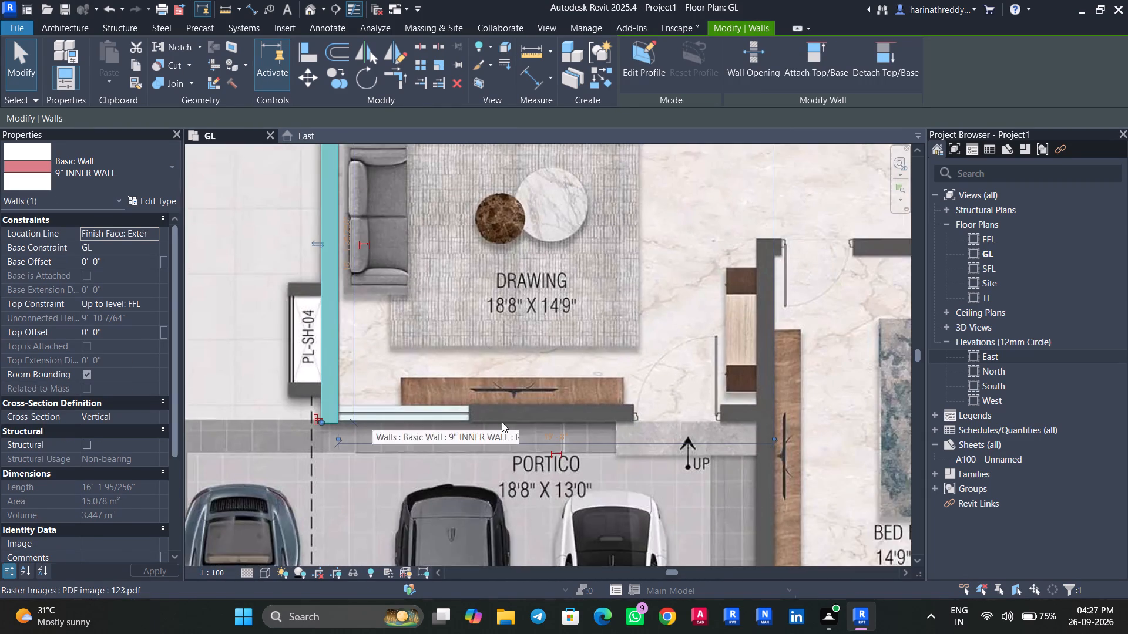
middle_drag(502, 422, 397, 488)
scroll(405, 473, down, 9)
middle_drag(447, 387, 446, 444)
key(Escape)
key(Escape)
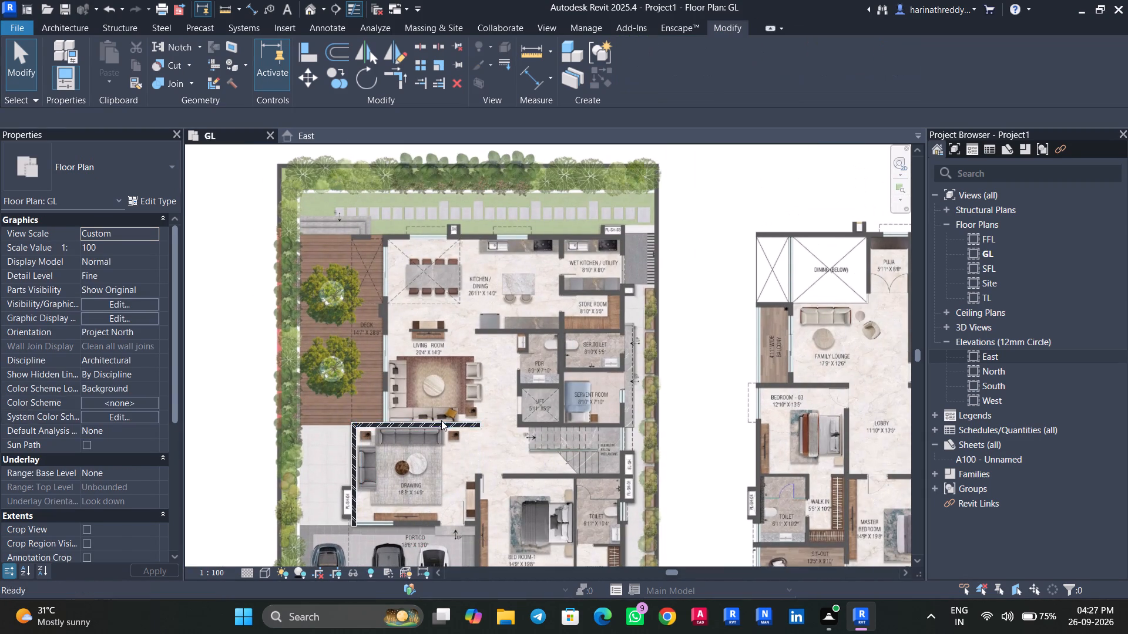
key(Escape)
Create a similar 9" INNER WALL about 30' 2" long along the deck edge, from the partition wall to the dining area's garden-side corner.
scroll(380, 372, up, 9)
click(413, 511)
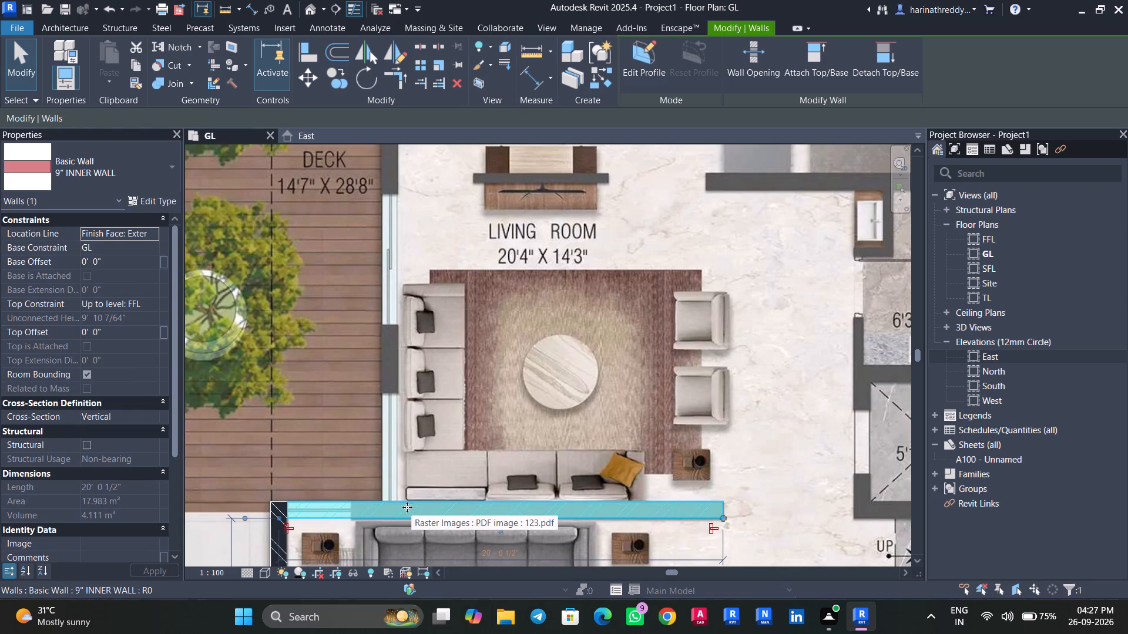
text(CS)
scroll(378, 496, up, 5)
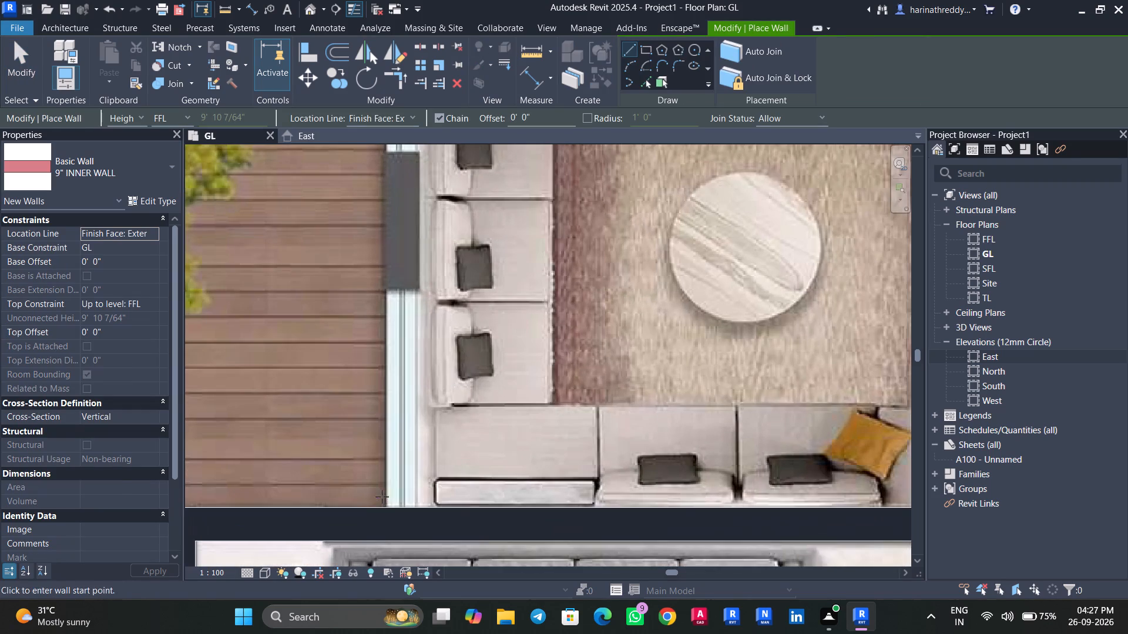
scroll(388, 508, up, 3)
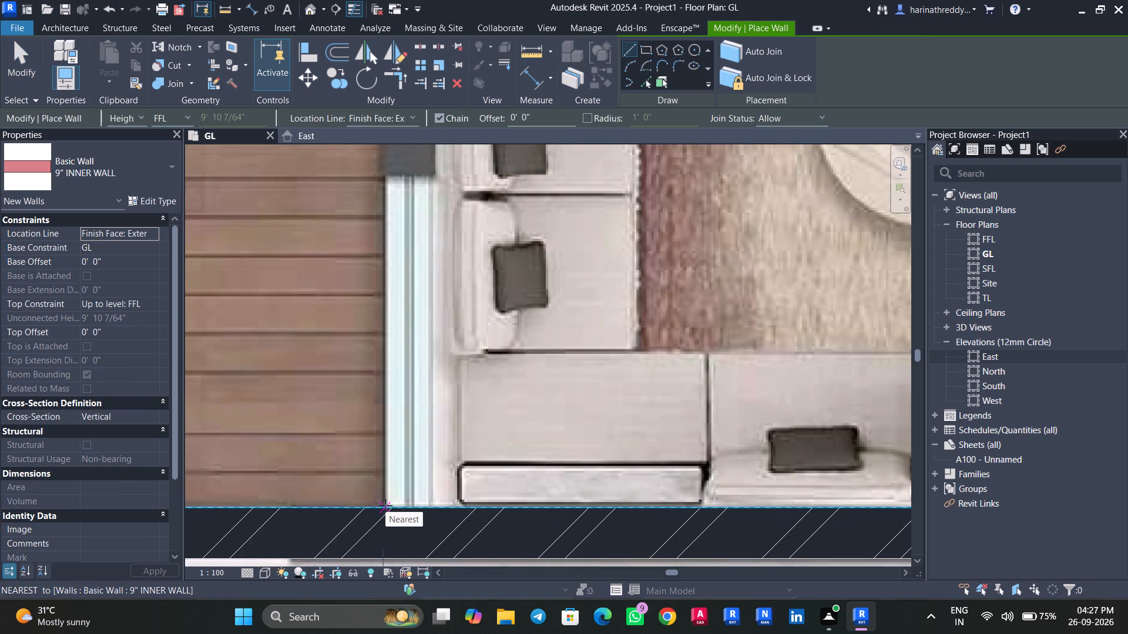
scroll(386, 505, up, 6)
click(384, 511)
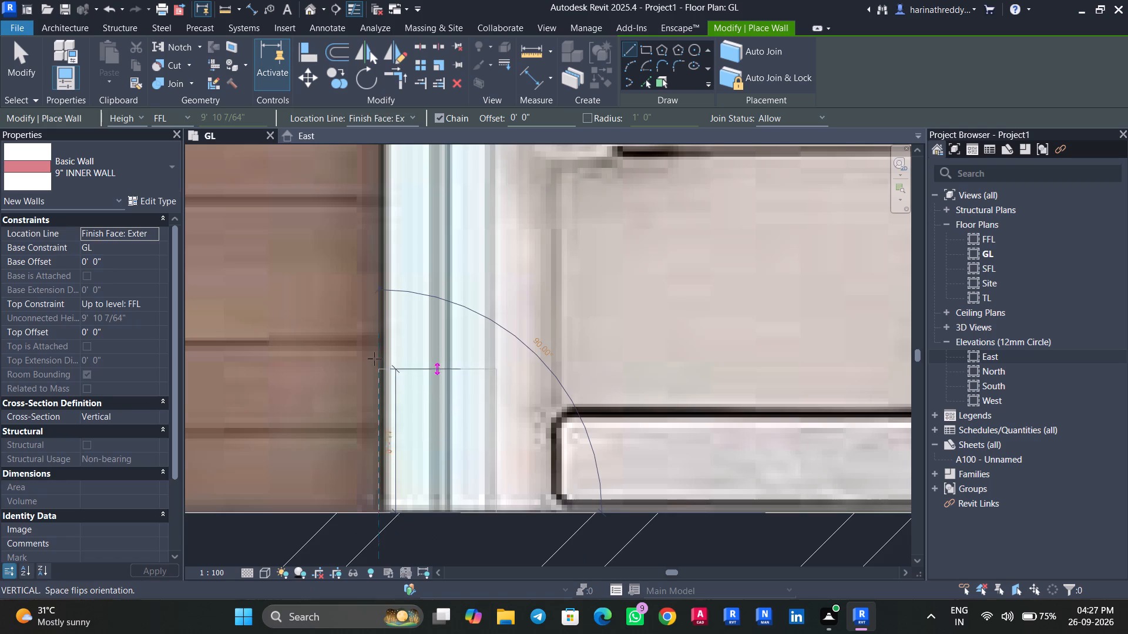
scroll(369, 339, down, 9)
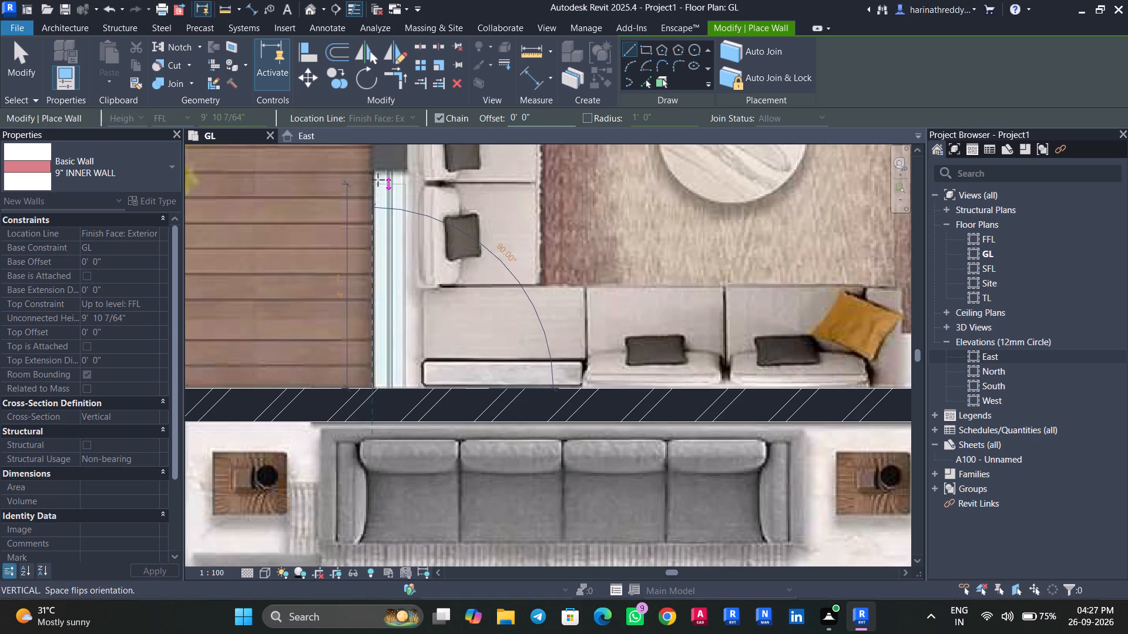
middle_drag(371, 163, 375, 412)
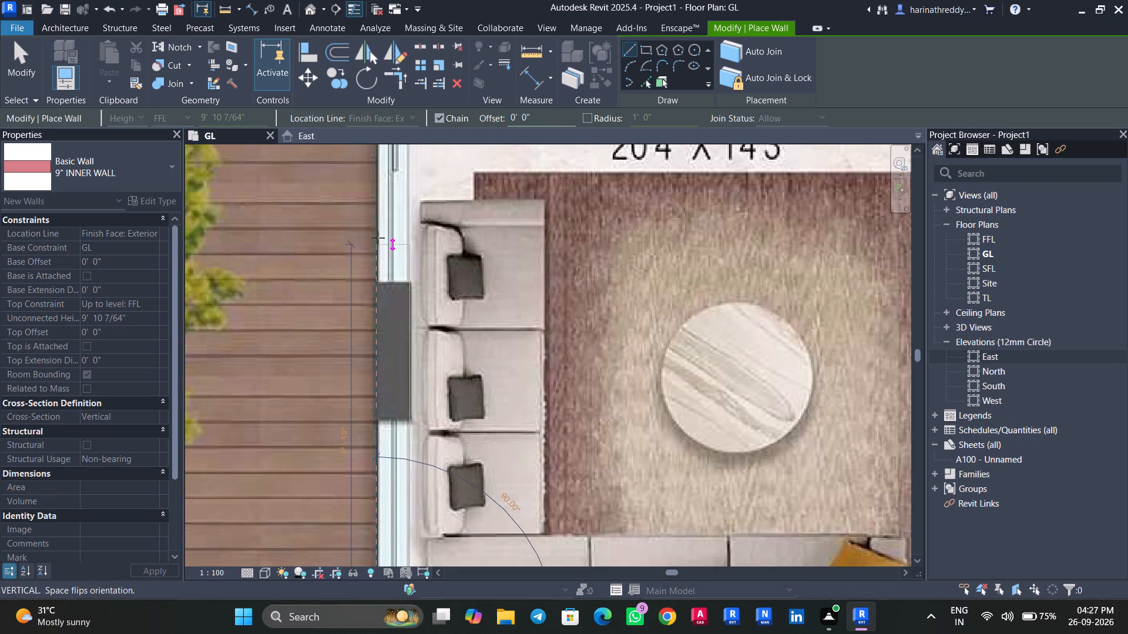
middle_drag(378, 236, 382, 406)
middle_drag(393, 221, 392, 423)
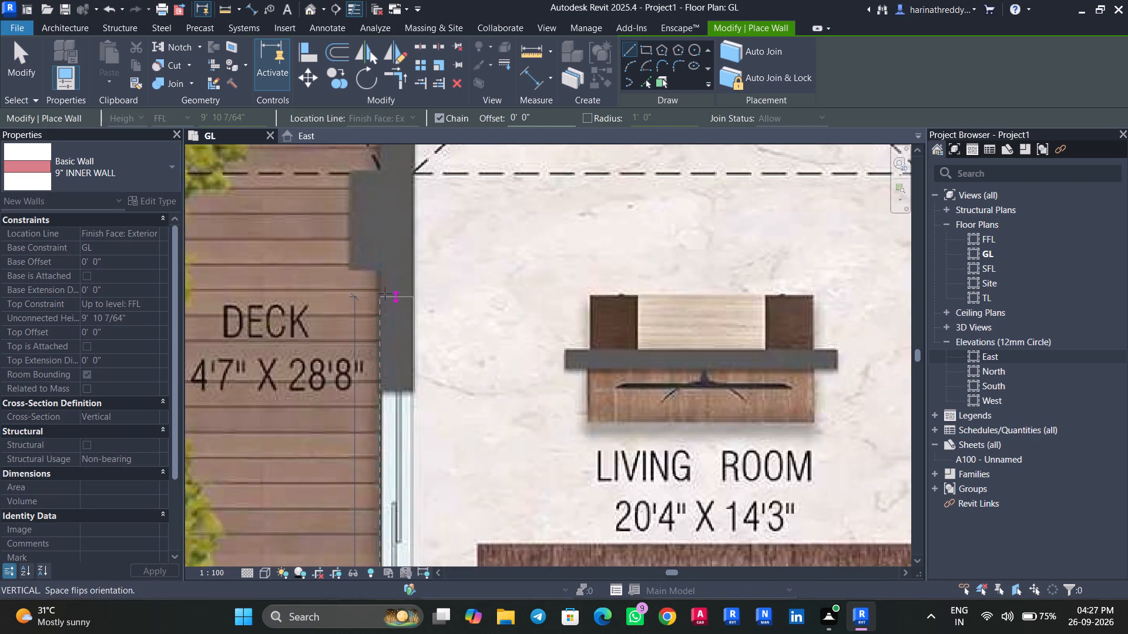
middle_drag(385, 292, 387, 443)
middle_drag(387, 274, 397, 440)
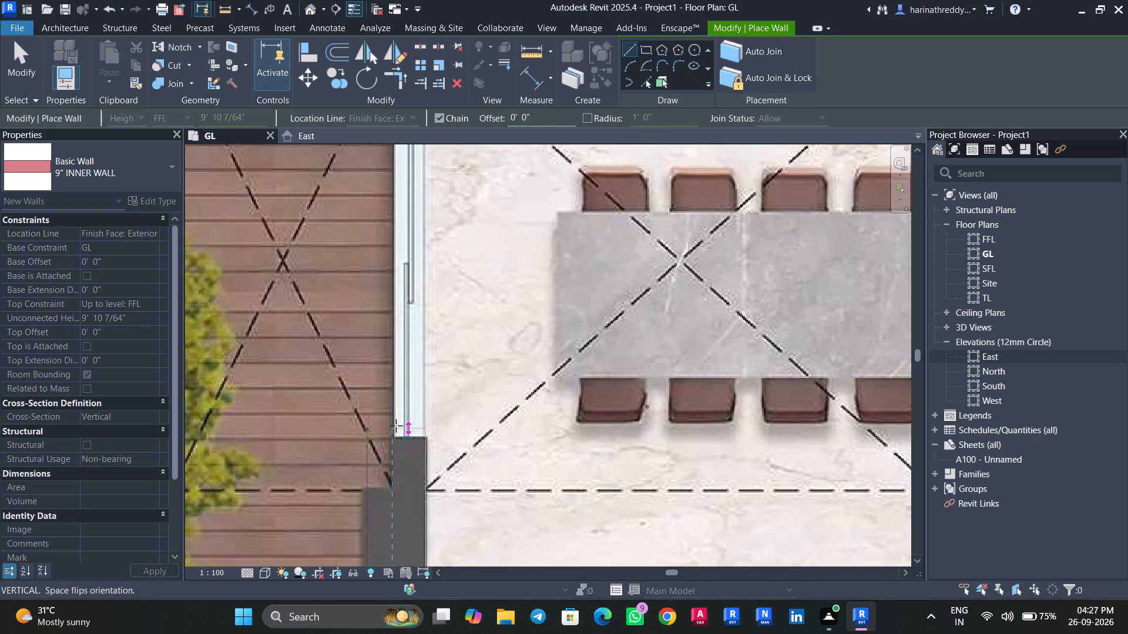
middle_drag(407, 363, 409, 456)
scroll(407, 449, down, 6)
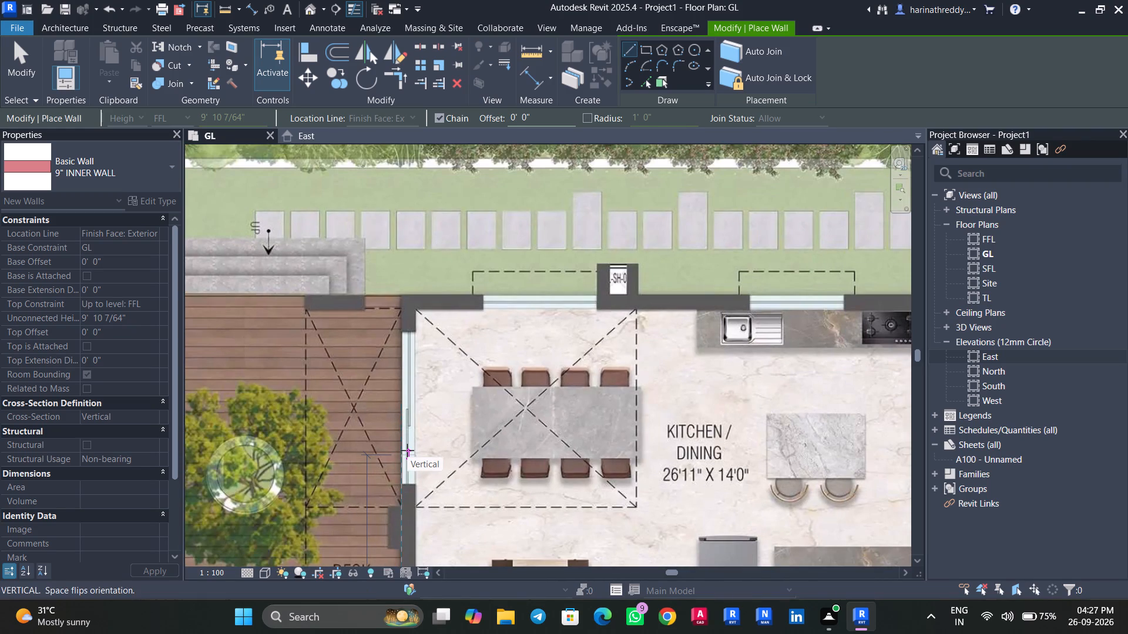
middle_drag(407, 450, 238, 281)
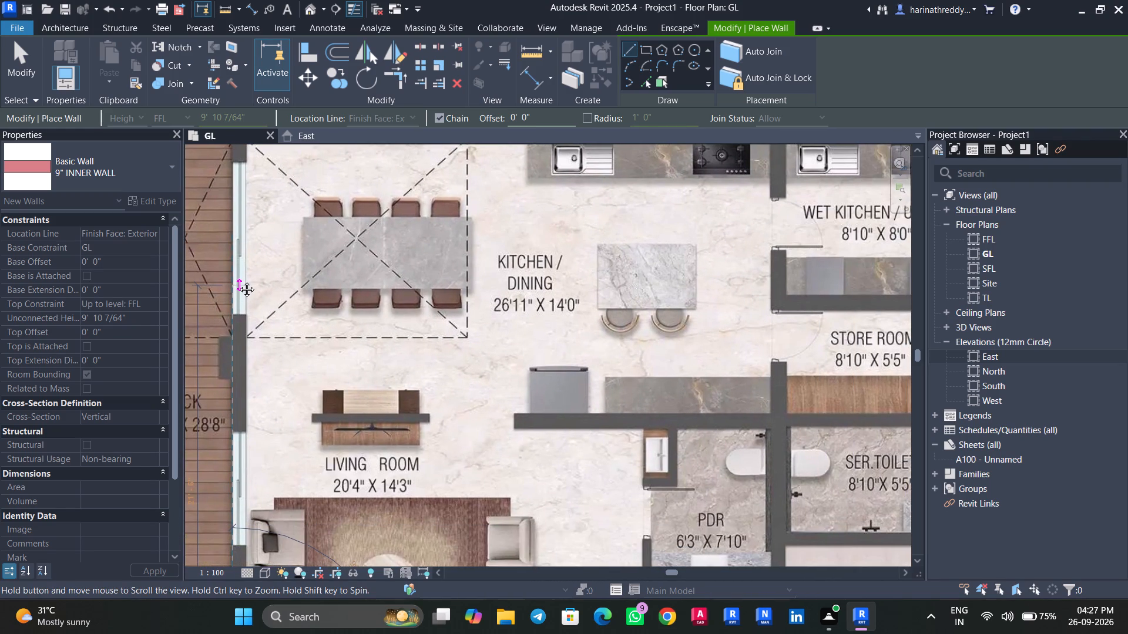
middle_drag(238, 281, 260, 373)
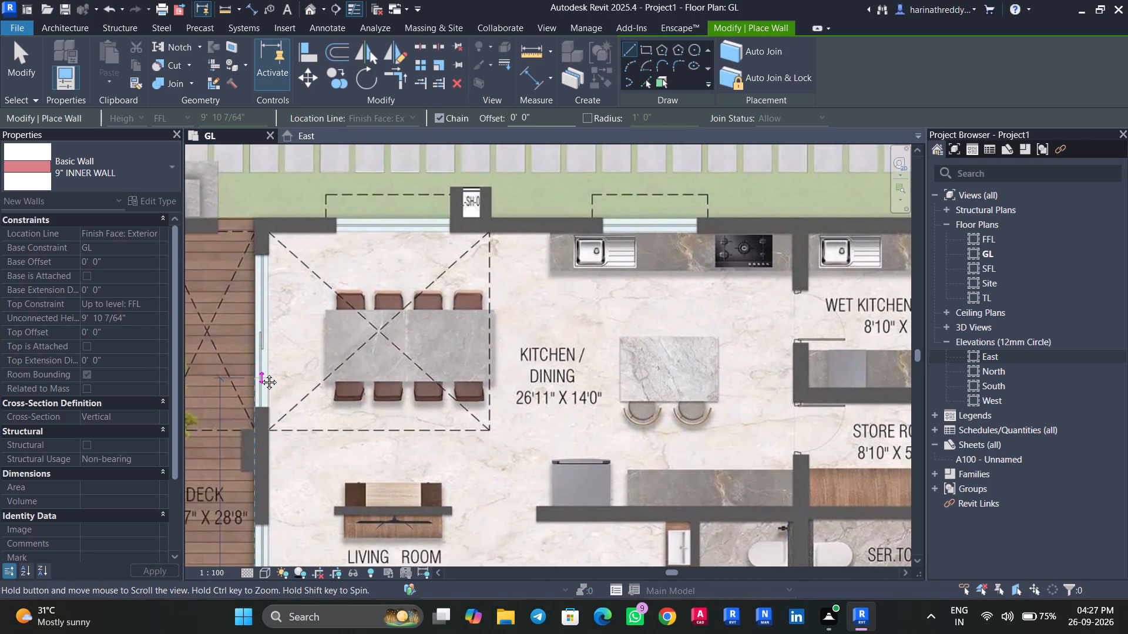
middle_drag(260, 373, 258, 375)
scroll(258, 375, down, 3)
middle_drag(258, 375, 316, 266)
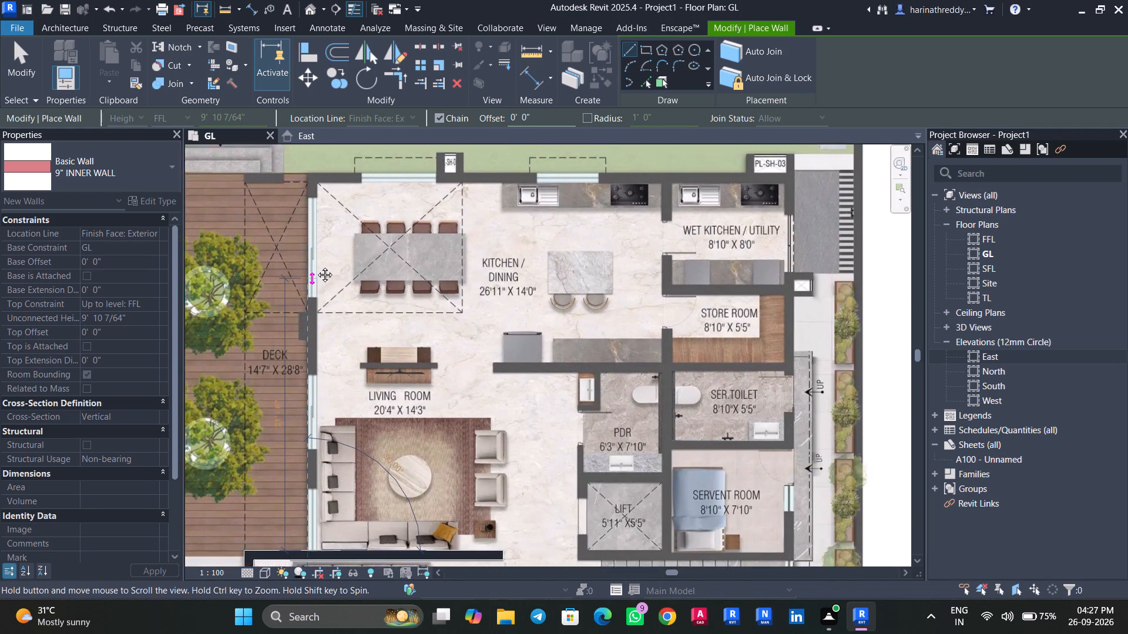
middle_drag(316, 266, 328, 228)
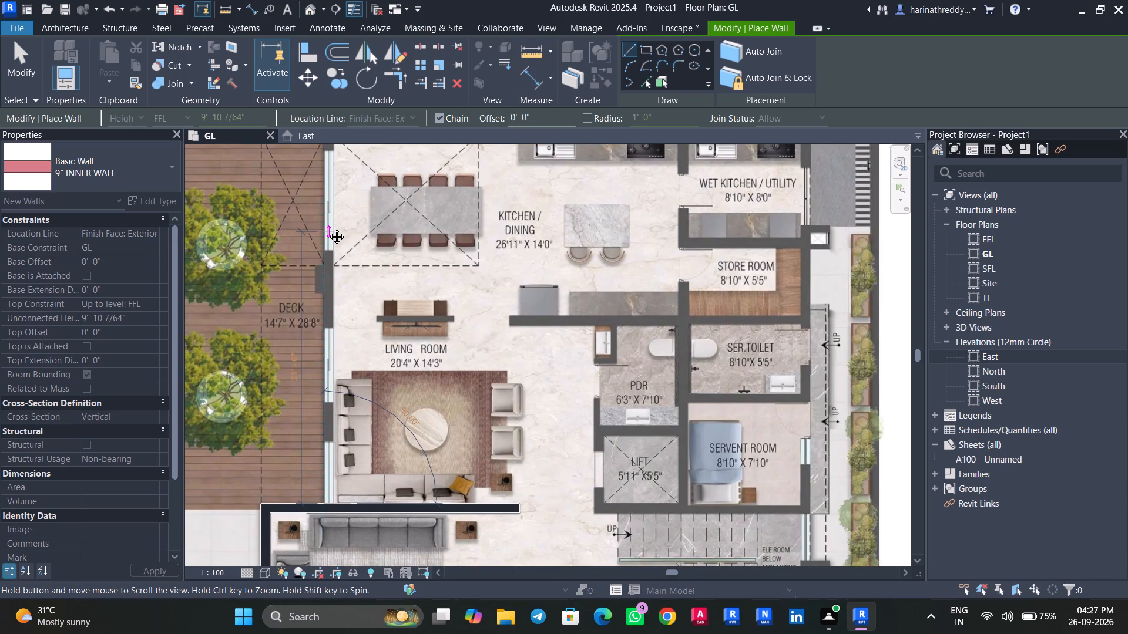
middle_drag(328, 228, 329, 267)
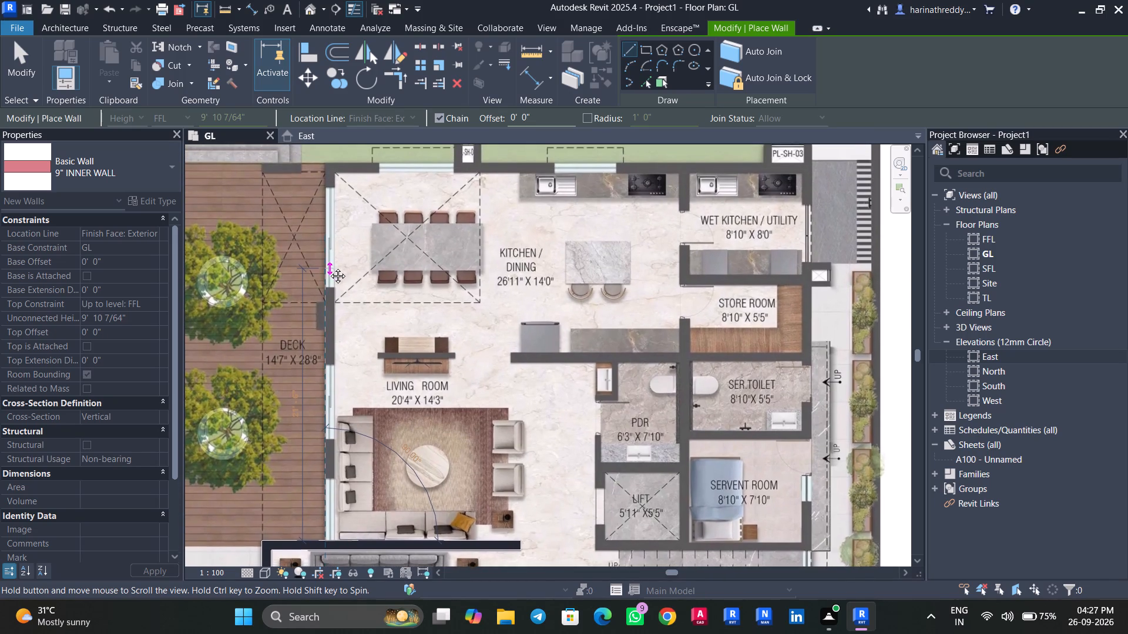
middle_drag(329, 267, 331, 325)
scroll(328, 267, up, 1)
scroll(328, 267, down, 1)
scroll(328, 267, up, 13)
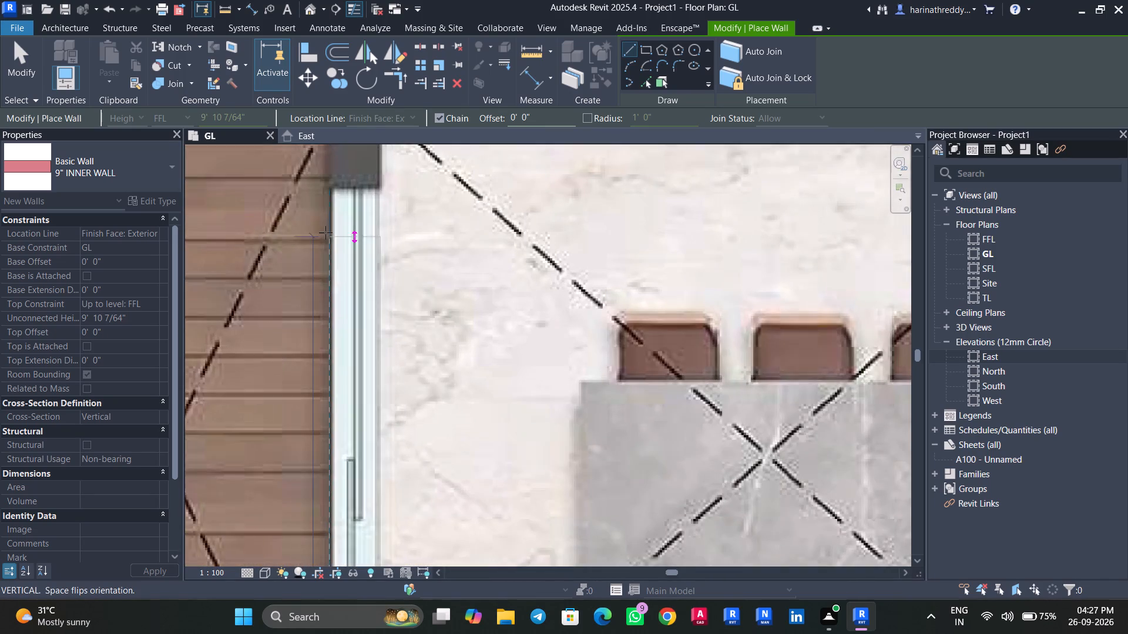
scroll(325, 232, up, 3)
middle_drag(342, 208, 343, 380)
middle_drag(346, 246, 350, 436)
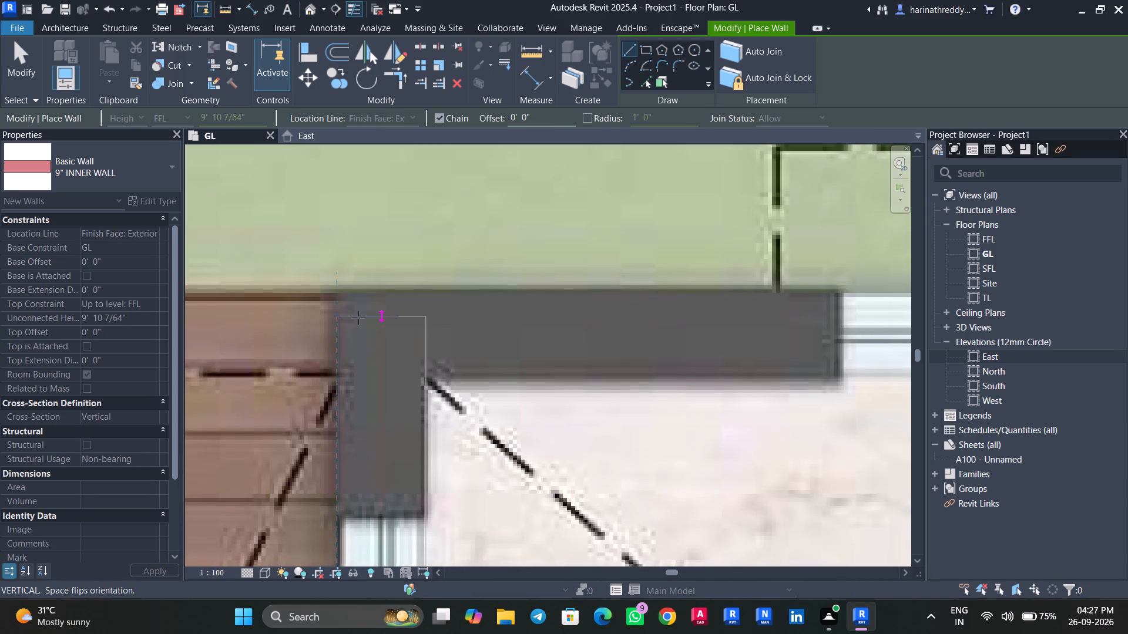
scroll(350, 289, up, 4)
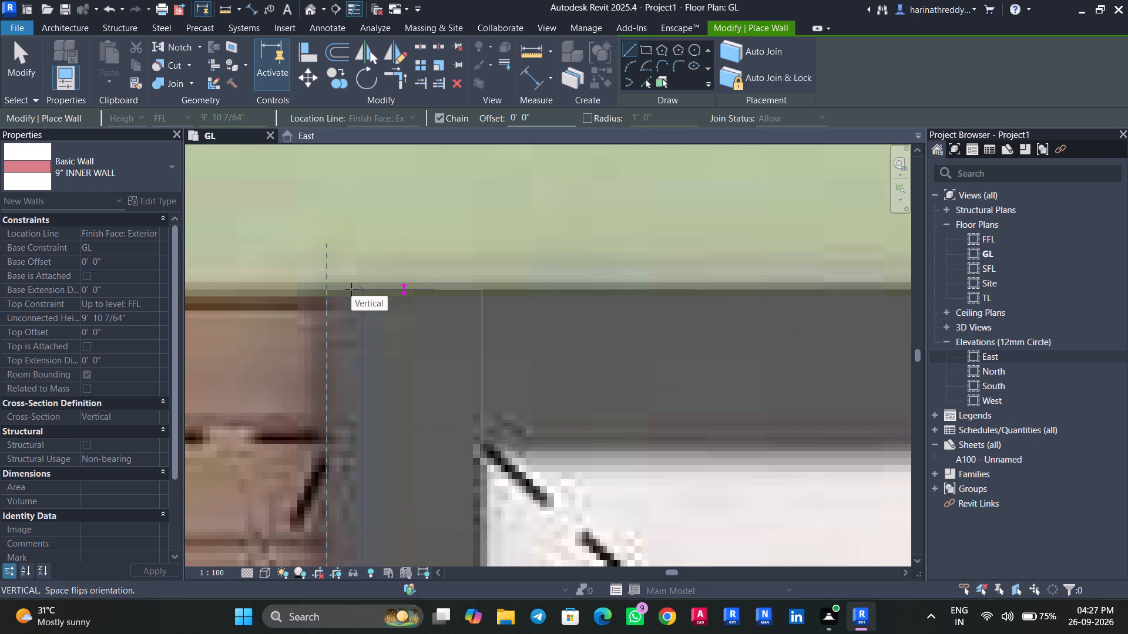
click(349, 289)
key(Escape)
key(Escape)
Create a similar 9" INNER WALL about 37' 4" long along the kitchen's garden side, from the deck-side wall's corner to the PL-SH-03 shaft.
click(452, 356)
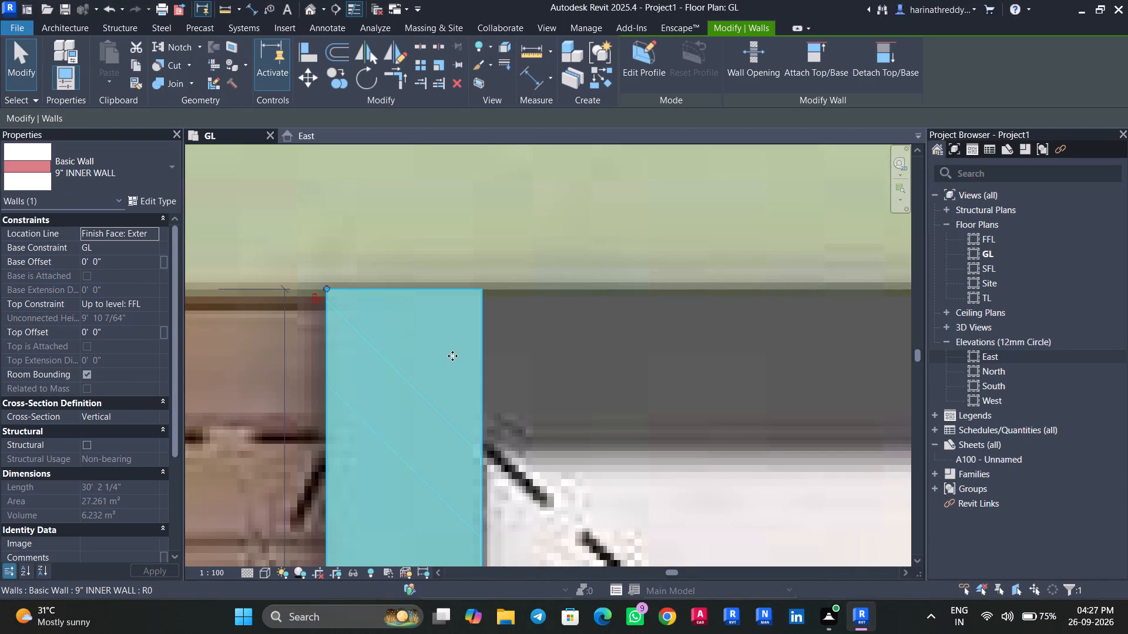
key(c)
key(s)
click(484, 291)
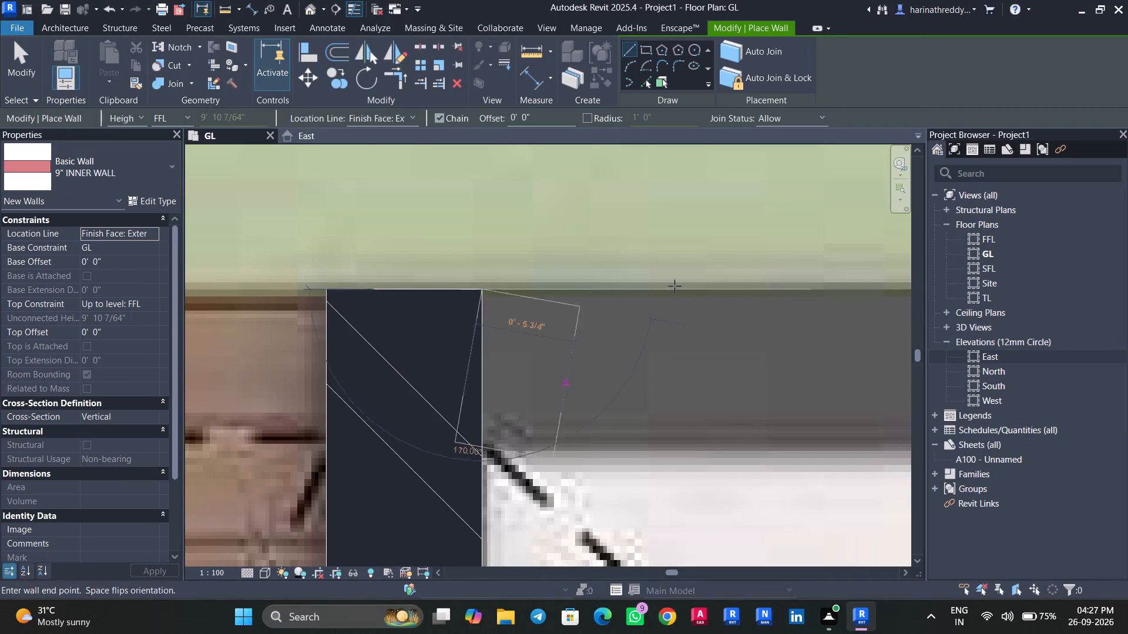
middle_drag(742, 278, 247, 375)
scroll(588, 382, up, 1)
scroll(588, 382, down, 10)
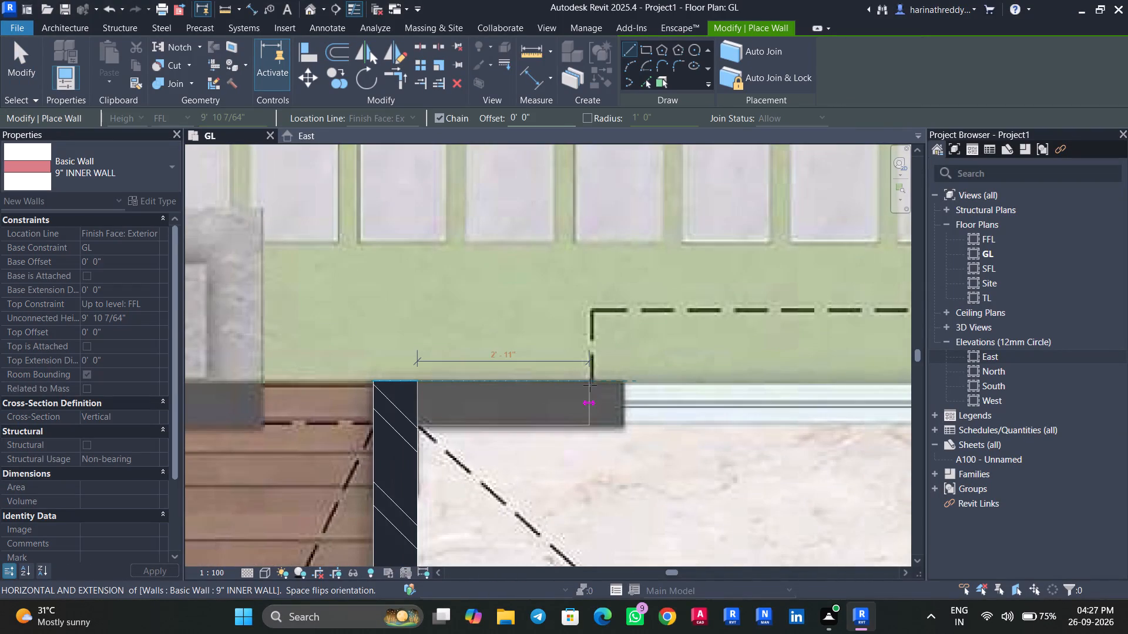
middle_drag(555, 390, 417, 388)
middle_drag(662, 390, 575, 406)
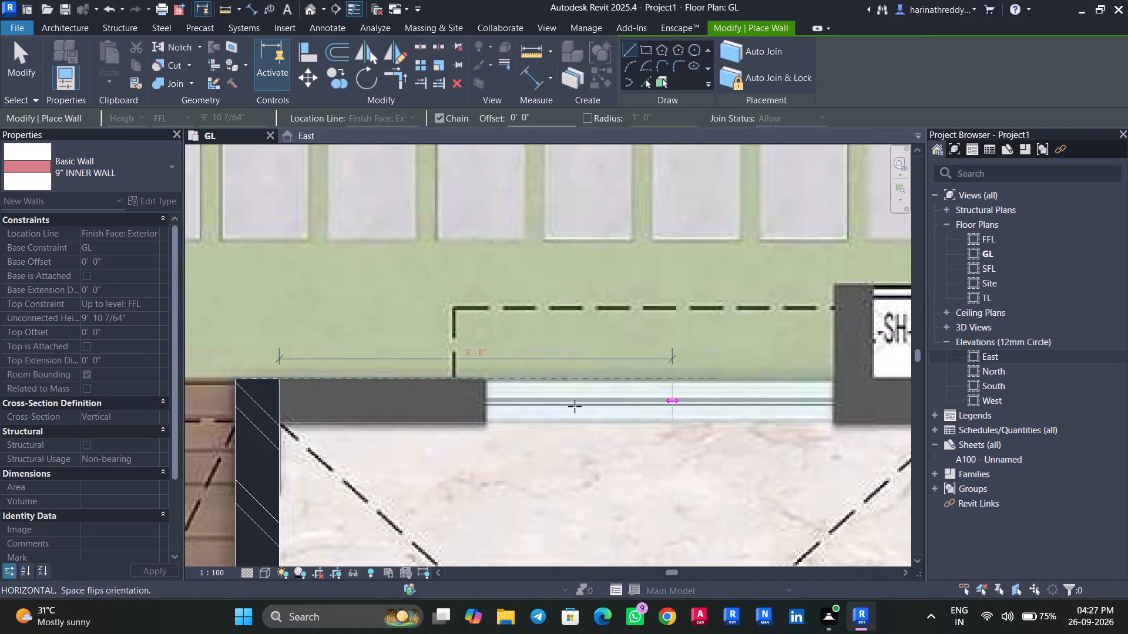
middle_drag(575, 406, 395, 406)
middle_drag(622, 397, 363, 396)
middle_drag(627, 383, 586, 383)
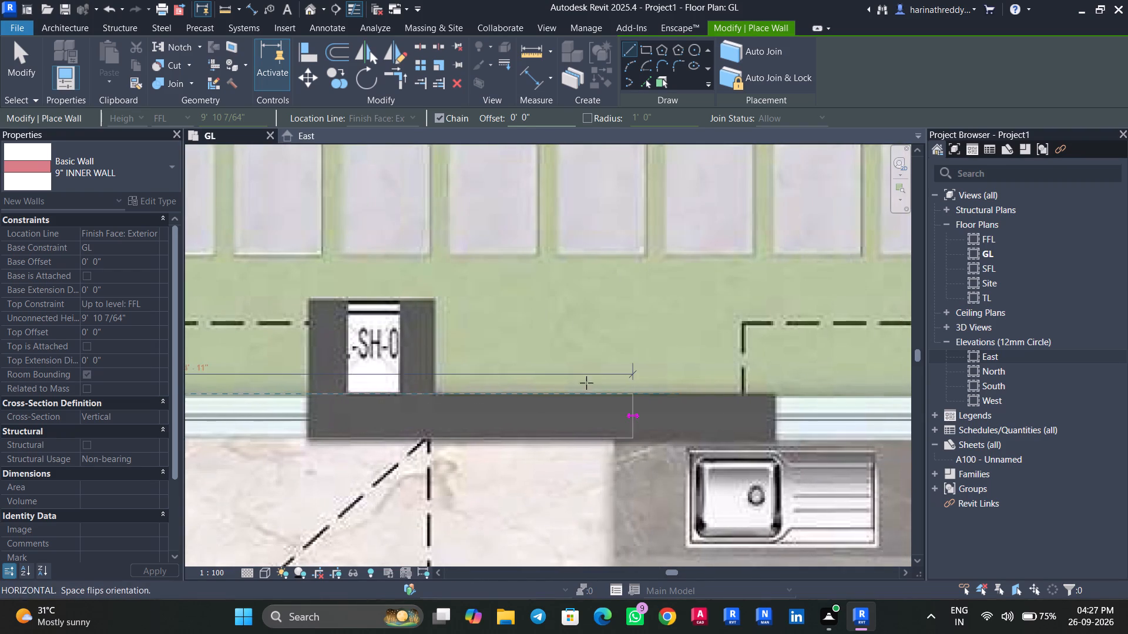
middle_drag(586, 383, 389, 383)
middle_drag(609, 402, 389, 402)
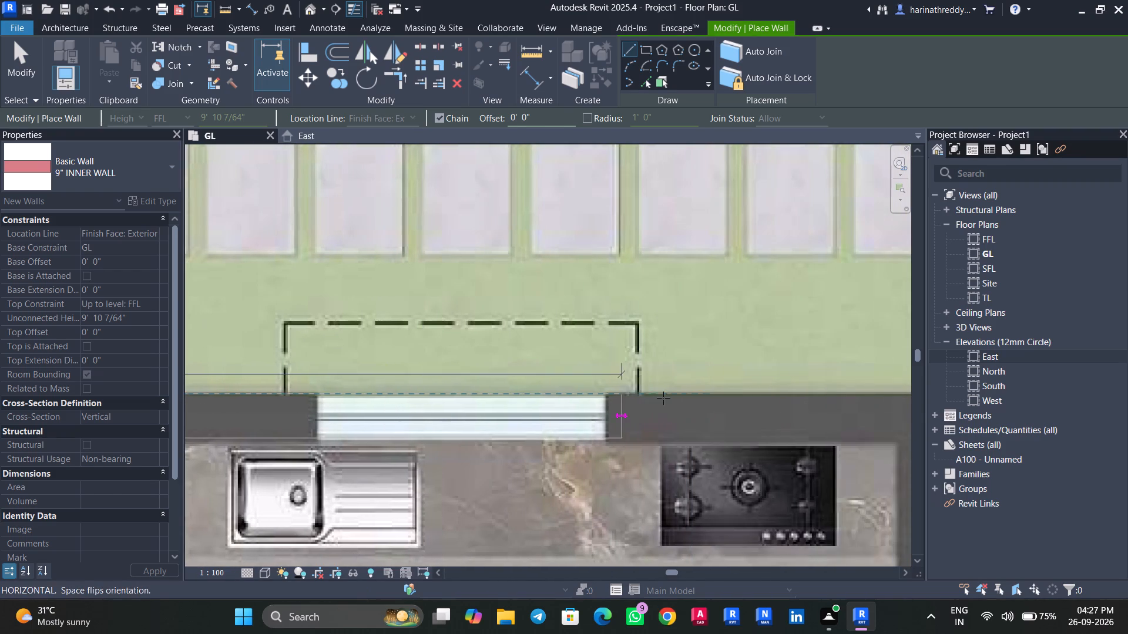
middle_drag(663, 397, 371, 397)
middle_drag(627, 396, 377, 396)
middle_drag(686, 403, 383, 401)
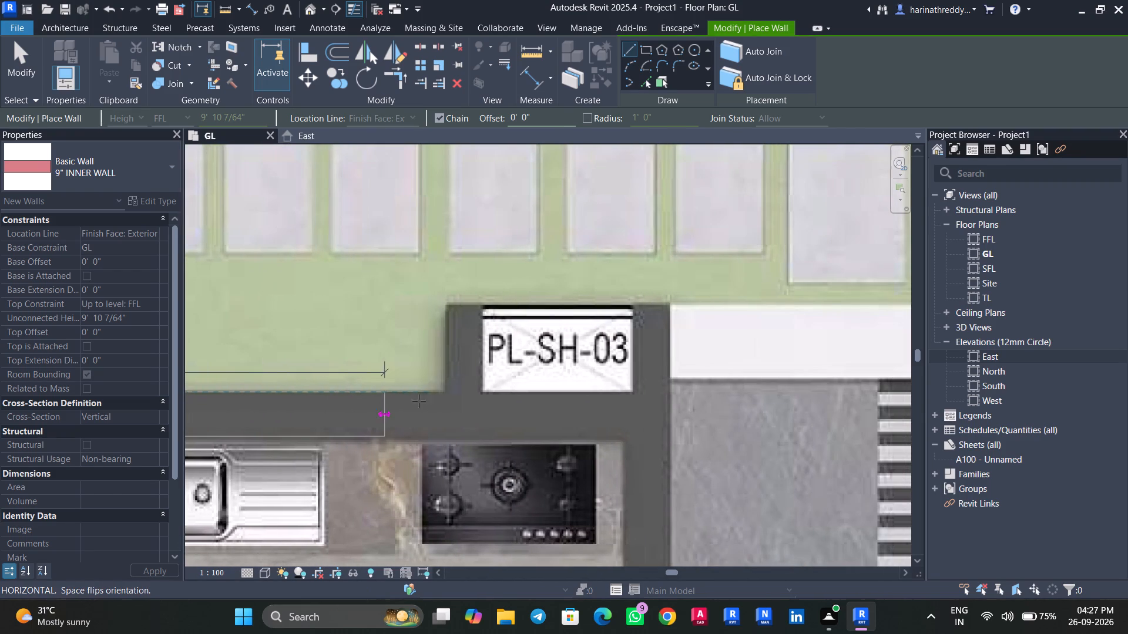
scroll(649, 404, up, 4)
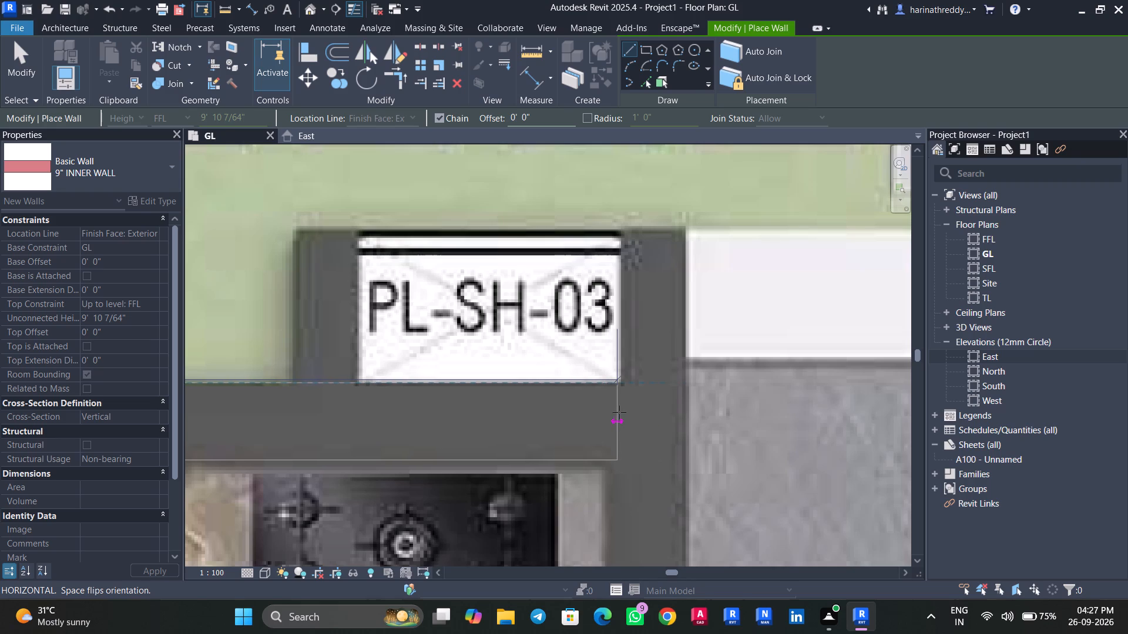
click(619, 412)
key(Escape)
key(Escape)
key(Escape)
Nudge the garden-side kitchen wall two increments toward the kitchen interior.
click(545, 427)
key(Down)
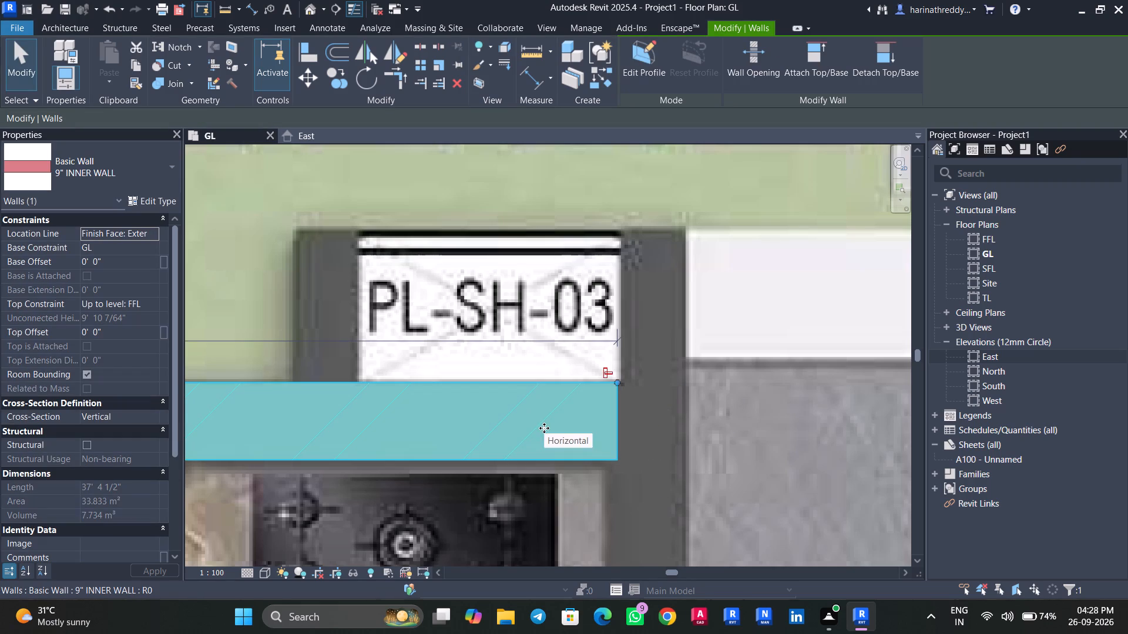
key(Down)
scroll(543, 430, down, 10)
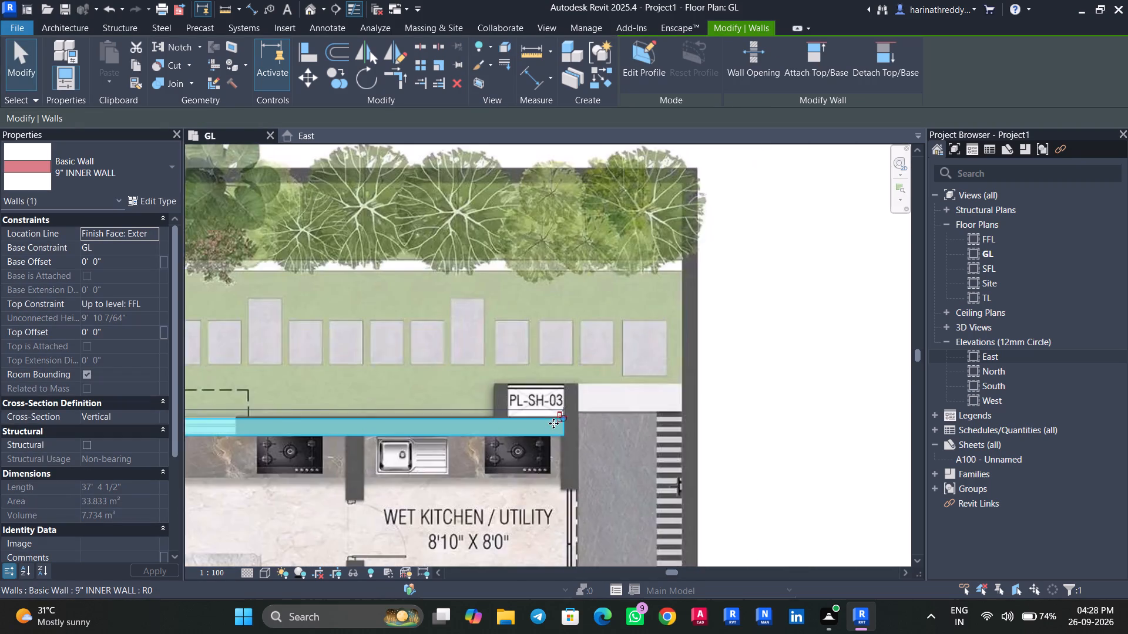
scroll(553, 423, down, 3)
middle_drag(343, 475, 691, 388)
middle_drag(481, 428, 620, 393)
key(Escape)
key(Escape)
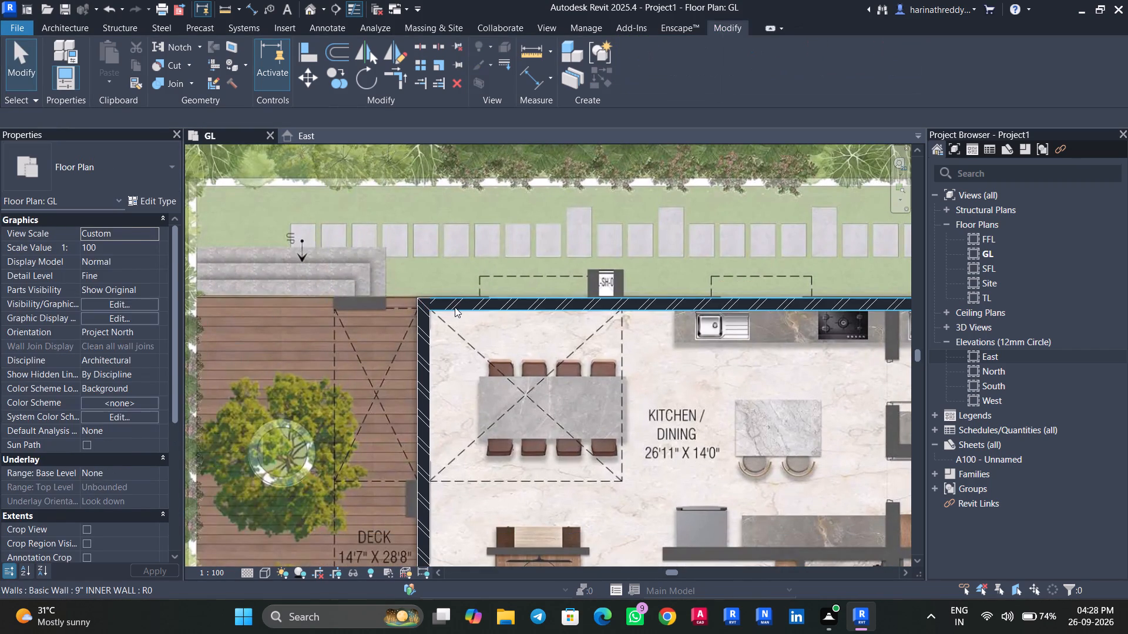
Temporarily hide the garden-side kitchen wall to examine the plan's wall line beneath it.
click(455, 307)
text(HH)
scroll(464, 299, up, 2)
scroll(464, 299, down, 1)
scroll(464, 299, up, 5)
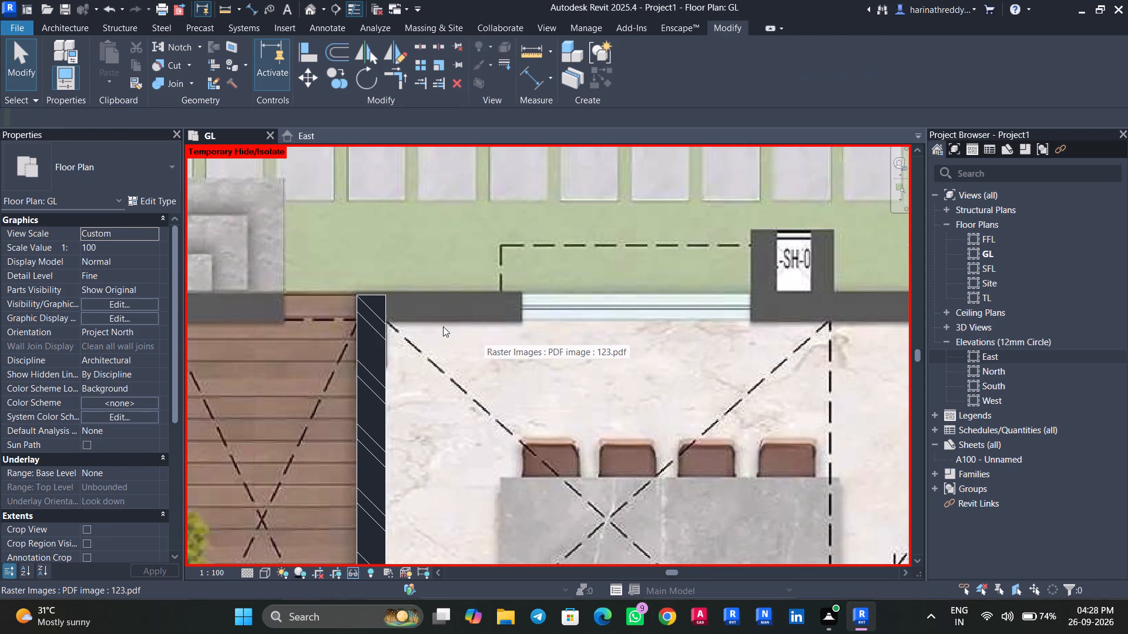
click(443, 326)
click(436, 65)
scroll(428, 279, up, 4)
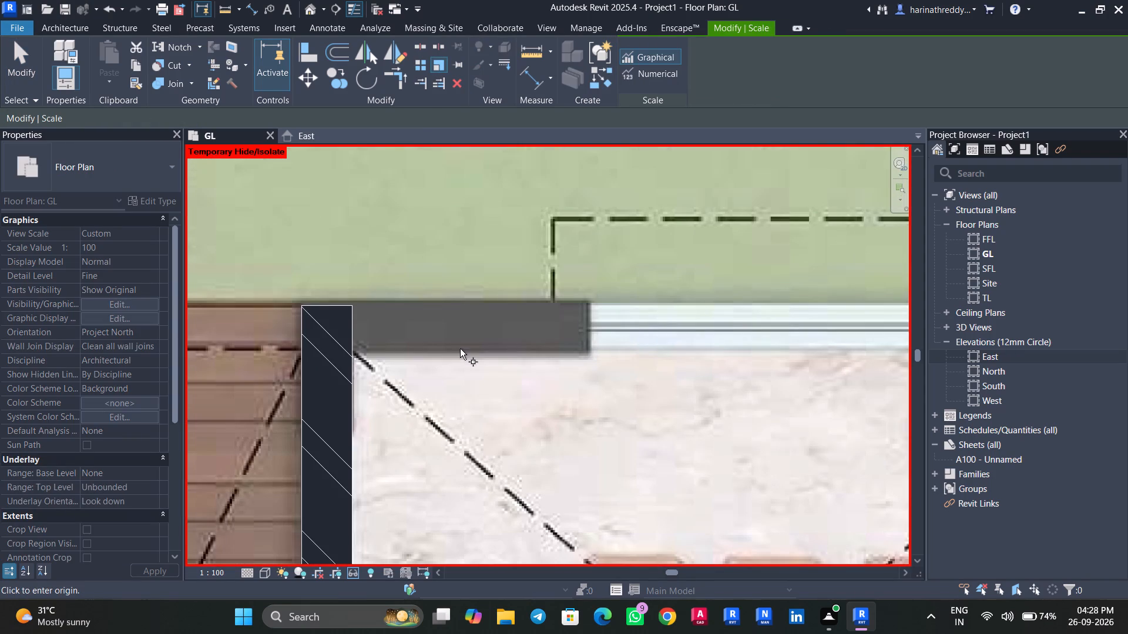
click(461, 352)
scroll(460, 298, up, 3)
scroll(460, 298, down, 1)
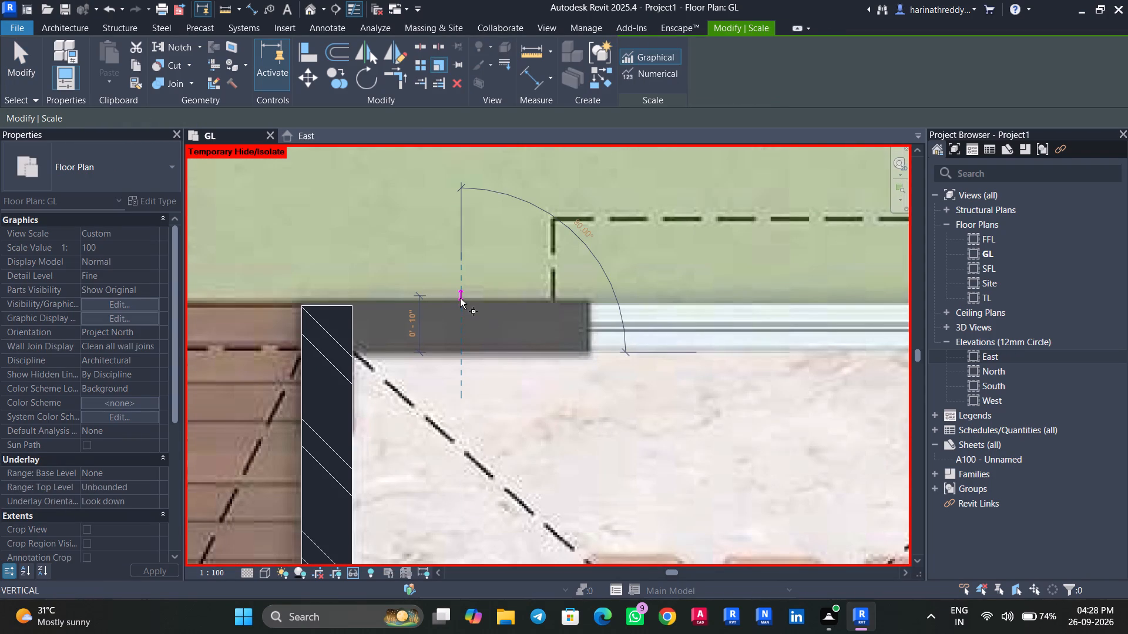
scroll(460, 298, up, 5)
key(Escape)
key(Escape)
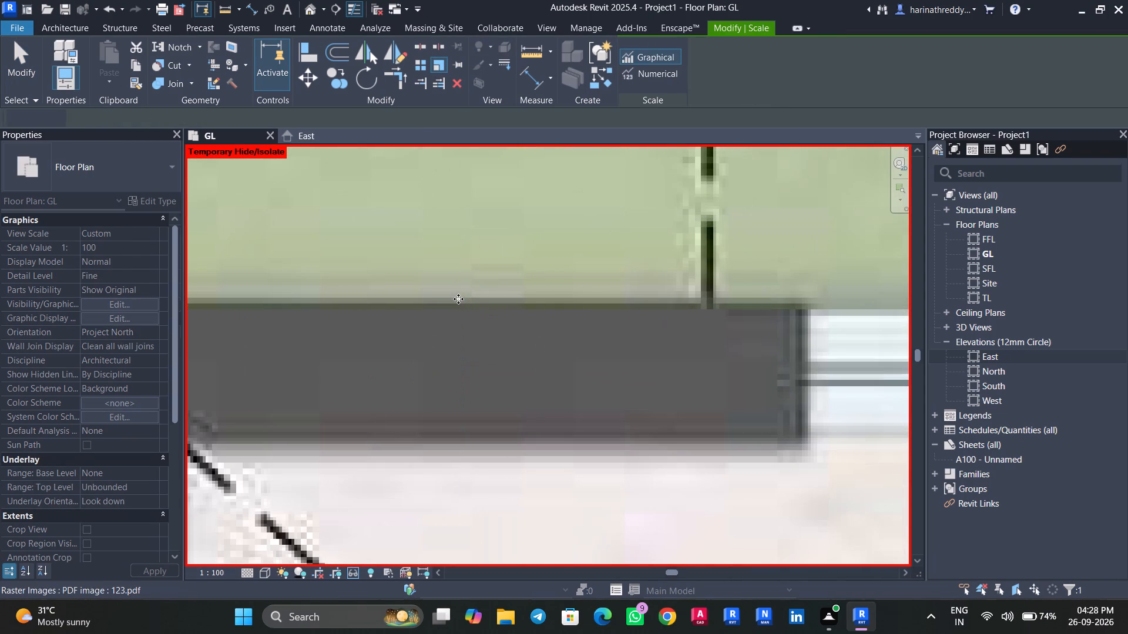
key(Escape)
Reset the temporary hide so the garden-side kitchen wall is shown again.
scroll(451, 311, down, 14)
key(h)
key(r)
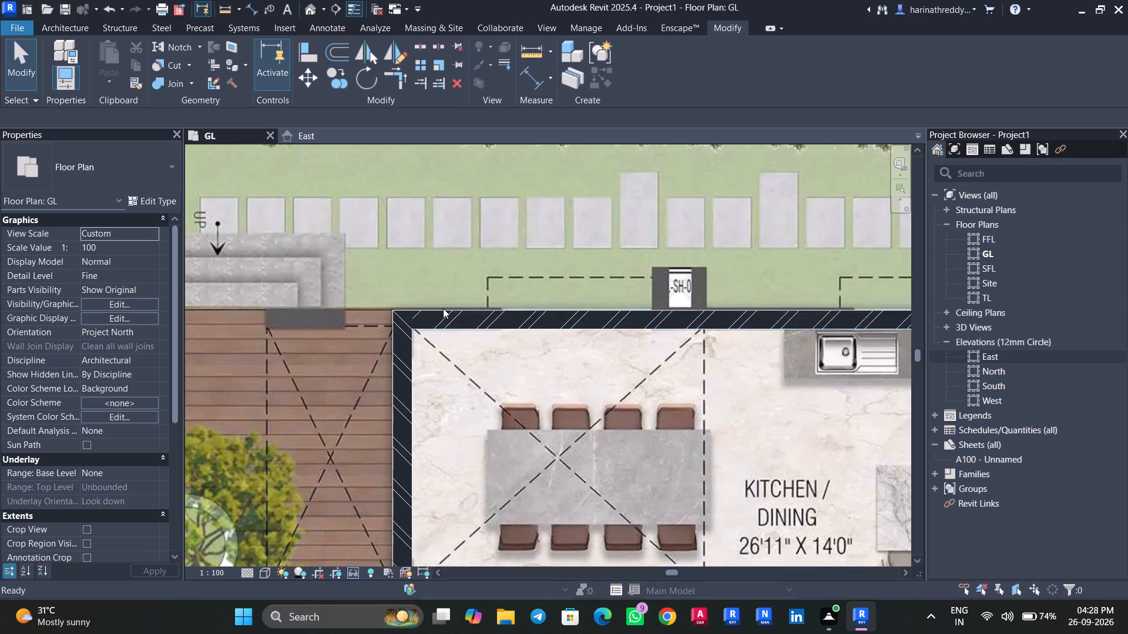
Nudge the garden-side kitchen wall slightly back toward the garden to line it up with the plan's wall edge.
click(448, 313)
scroll(468, 323, up, 2)
middle_click(468, 323)
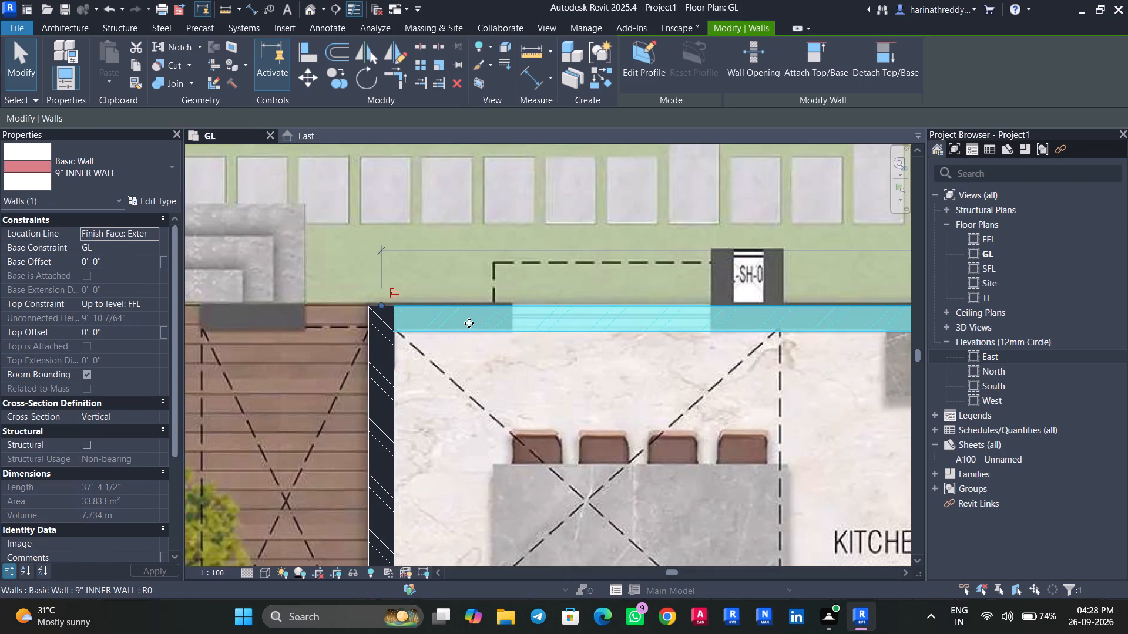
key(Up)
key(Up)
key(Down)
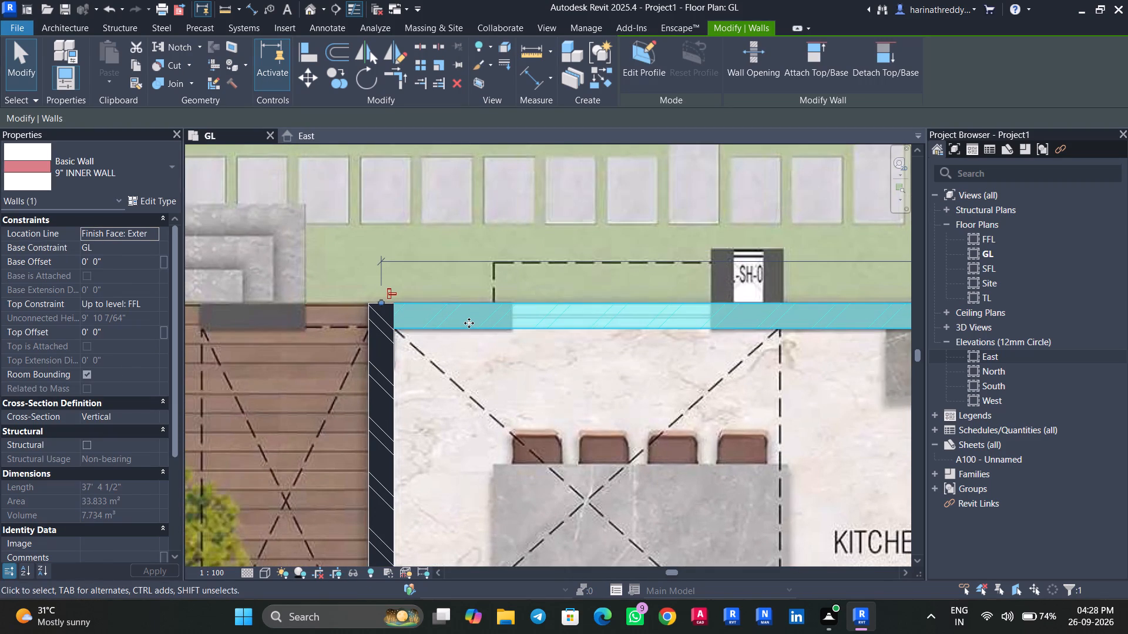
key(Escape)
click(380, 352)
scroll(444, 386, down, 9)
middle_drag(611, 383, 445, 357)
key(Escape)
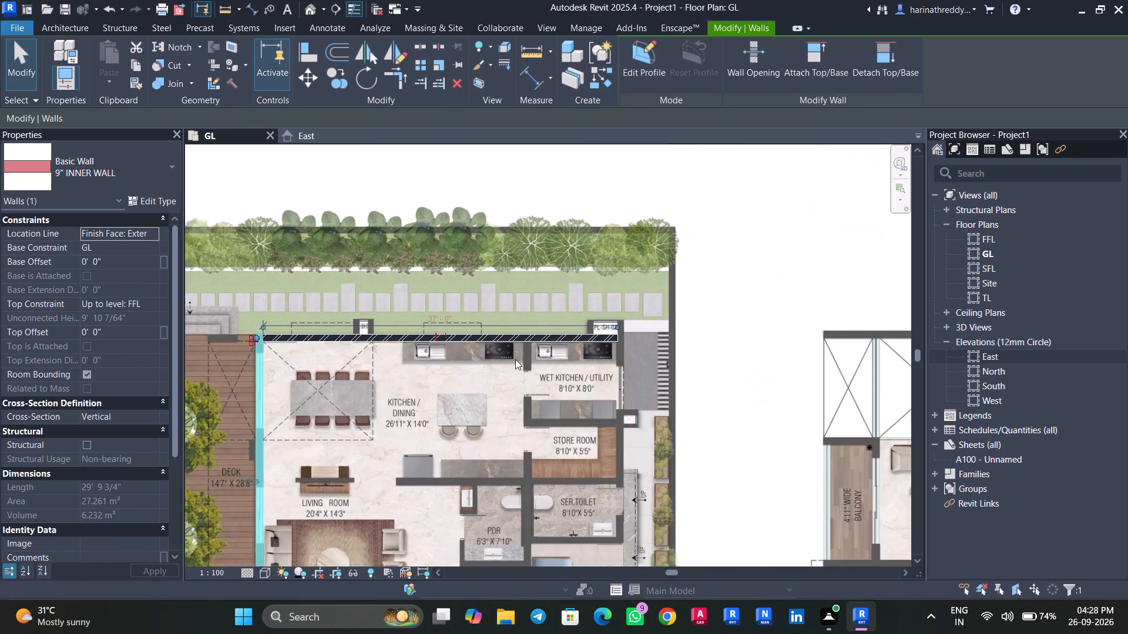
key(Escape)
Open the default 3D view and orbit to the modelled ground-floor walls.
middle_drag(501, 383, 628, 146)
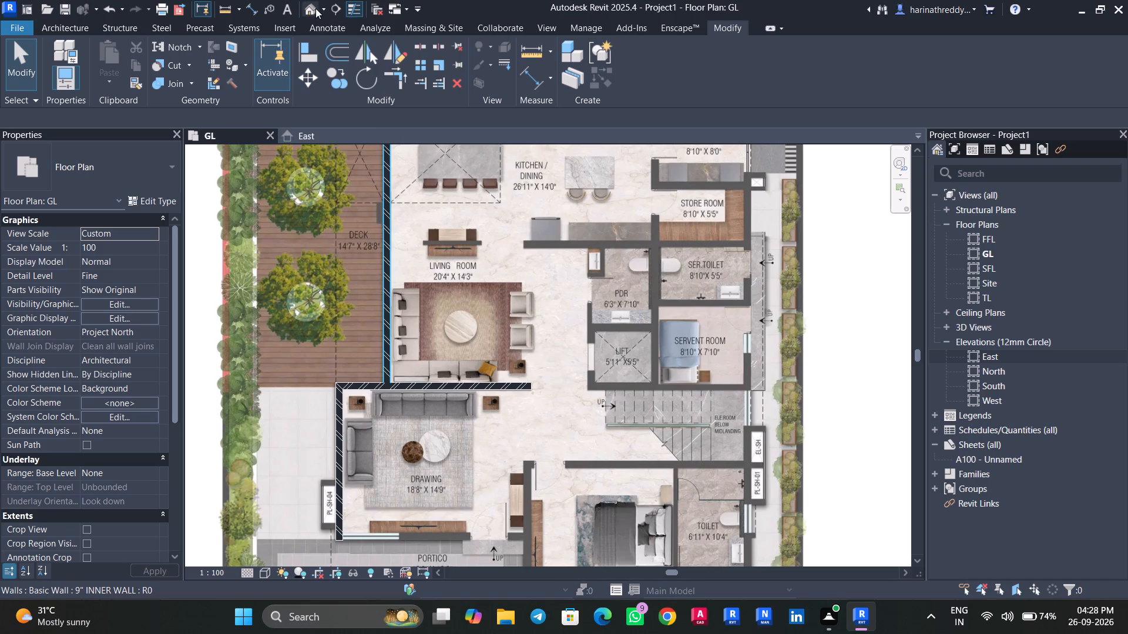
click(315, 8)
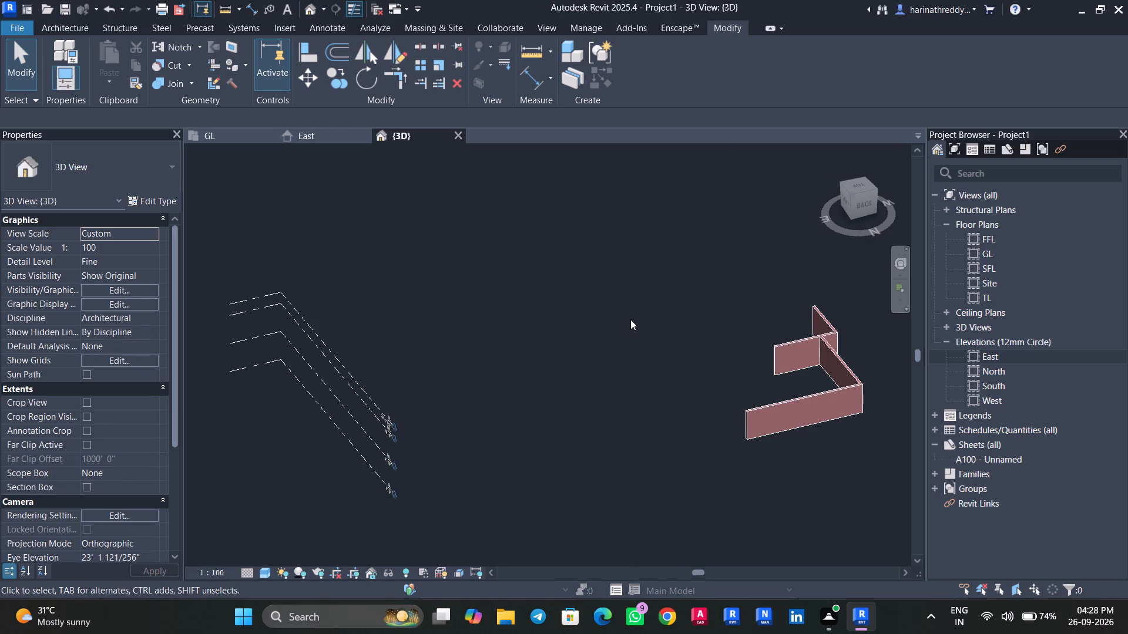
shift+middle_drag(611, 363, 712, 336)
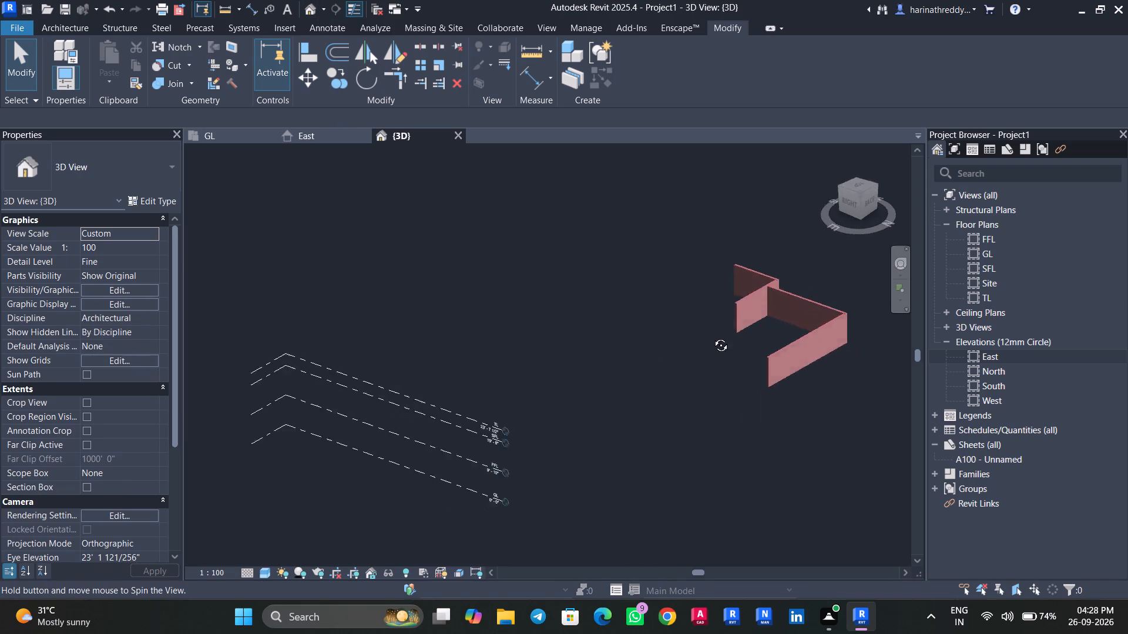
shift+middle_drag(712, 336, 768, 350)
scroll(660, 271, up, 4)
middle_drag(642, 288, 588, 389)
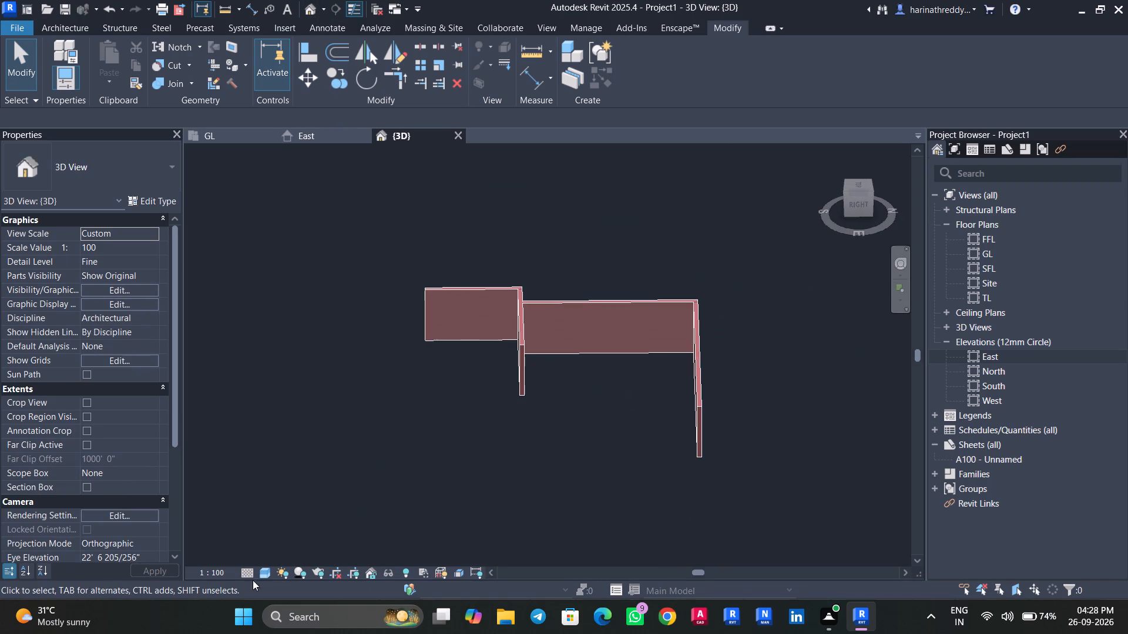
Set the 3D view to fine detail with the Realistic visual style.
click(250, 570)
click(258, 559)
click(266, 573)
click(271, 556)
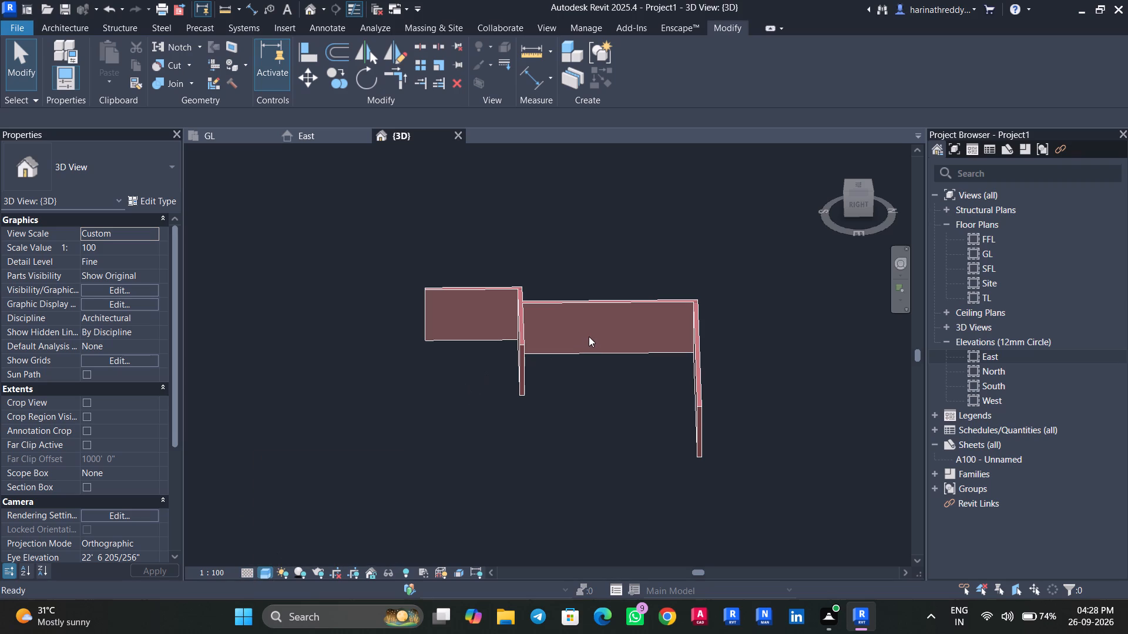
Examine the brick walls in 3D, especially where the deck-edge wall meets the living–drawing partition.
scroll(589, 335, up, 4)
scroll(562, 377, up, 7)
shift+middle_drag(521, 379, 515, 402)
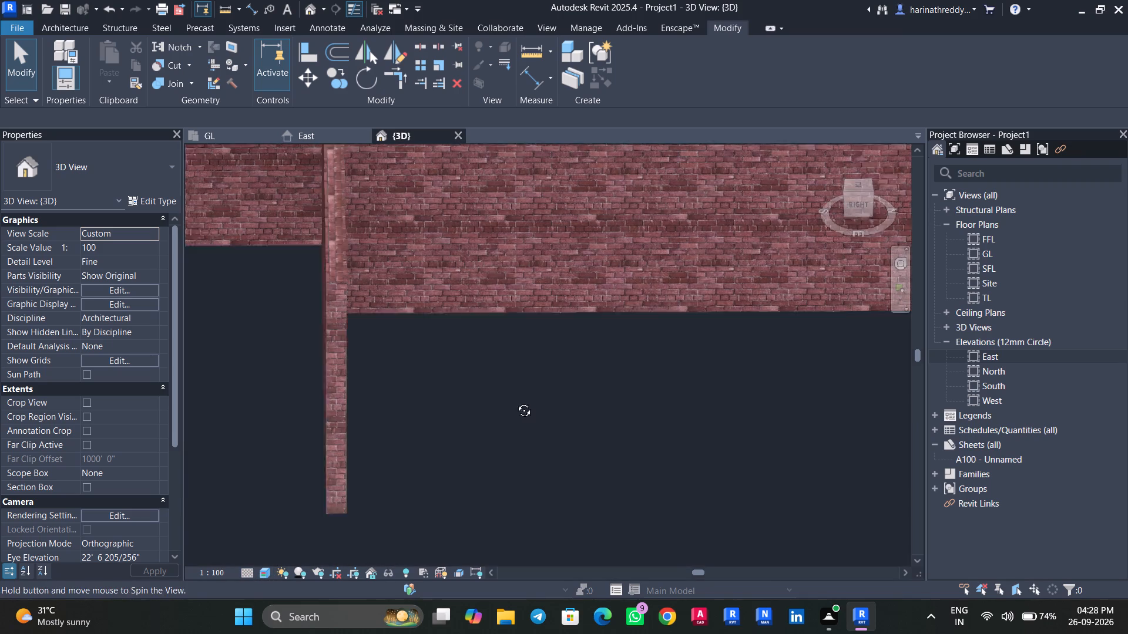
shift+middle_drag(515, 402, 510, 419)
shift+scroll(510, 419, up, 1)
middle_drag(538, 362, 500, 467)
scroll(523, 378, down, 8)
middle_drag(538, 341, 513, 469)
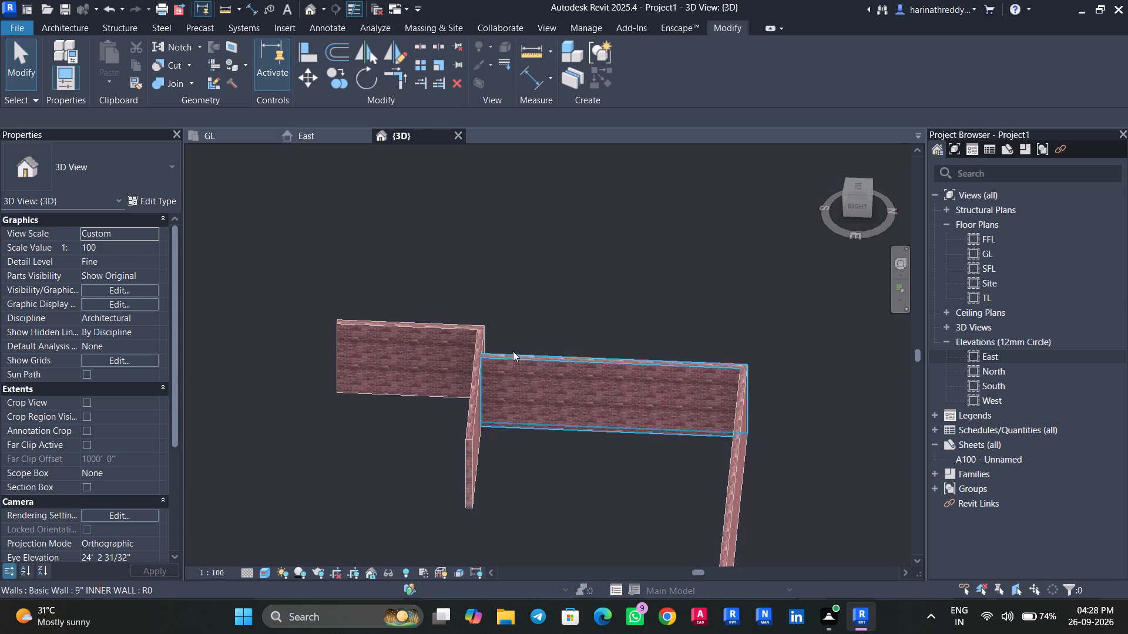
click(513, 352)
scroll(500, 373, up, 7)
scroll(500, 373, down, 1)
scroll(500, 373, up, 3)
key(Escape)
key(Escape)
click(427, 356)
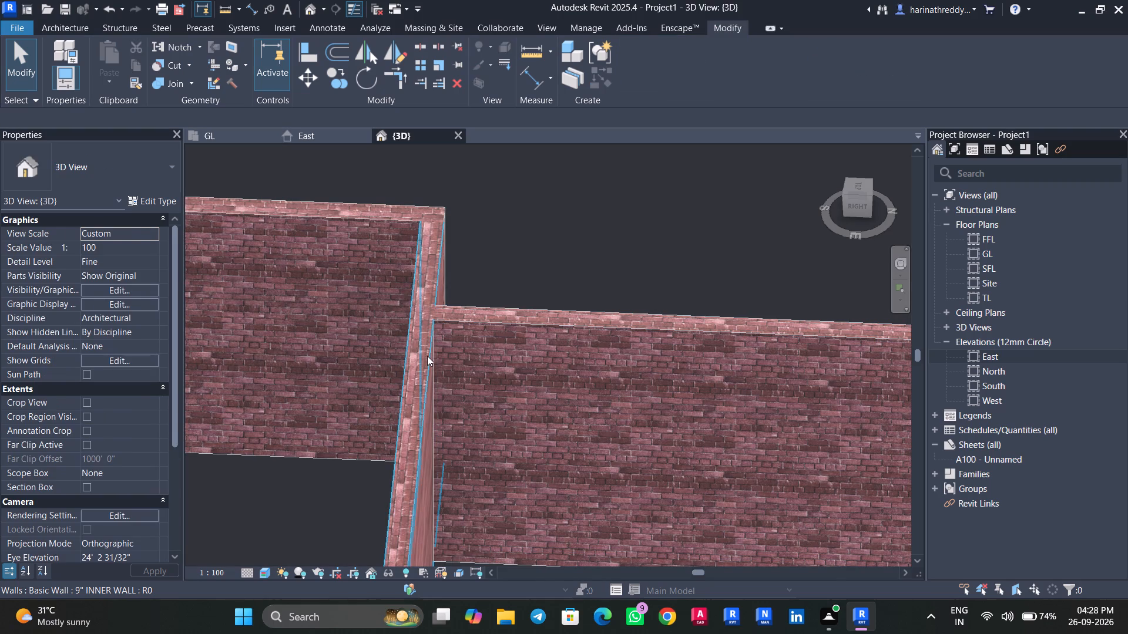
key(Escape)
Return to the GL floor plan and bring the wet kitchen's outer corner into view.
click(250, 143)
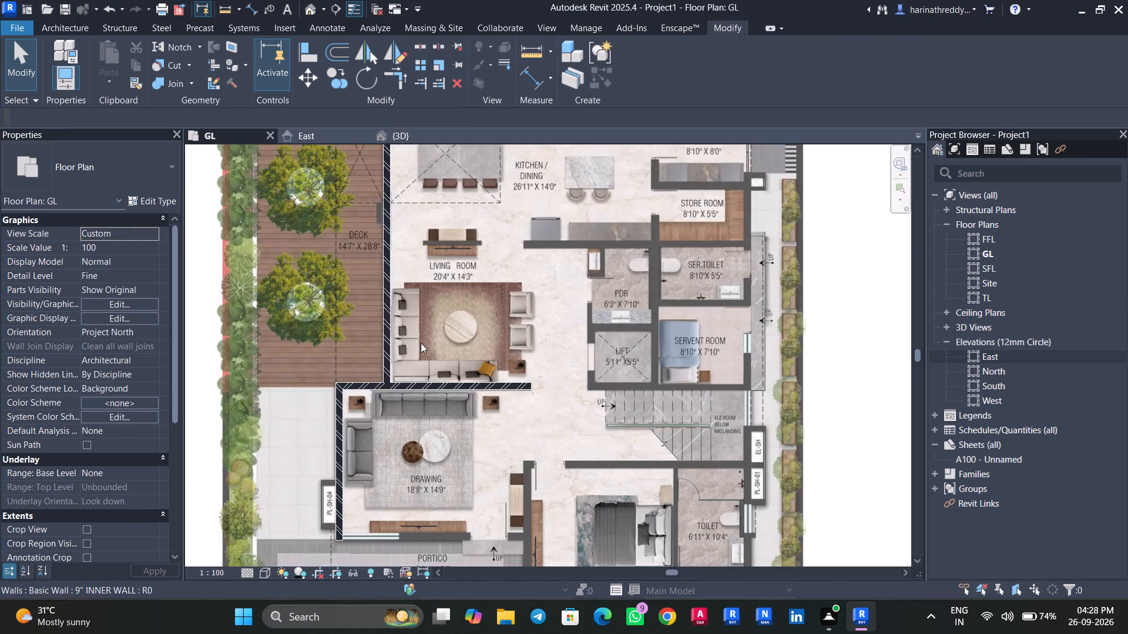
scroll(421, 343, down, 4)
middle_drag(478, 332, 458, 403)
scroll(547, 274, up, 5)
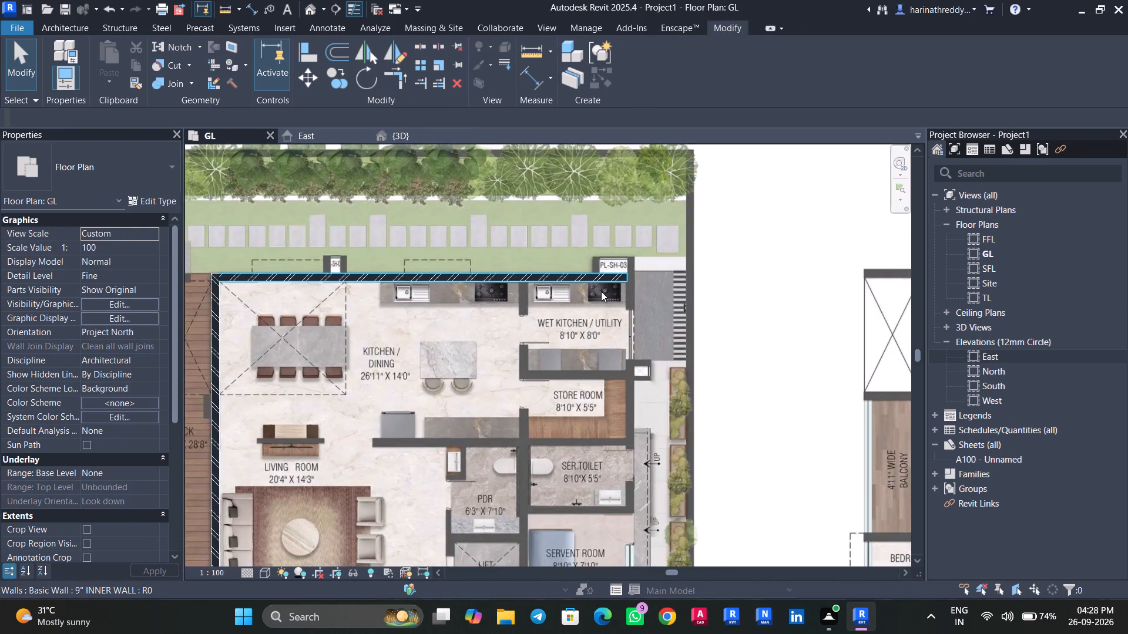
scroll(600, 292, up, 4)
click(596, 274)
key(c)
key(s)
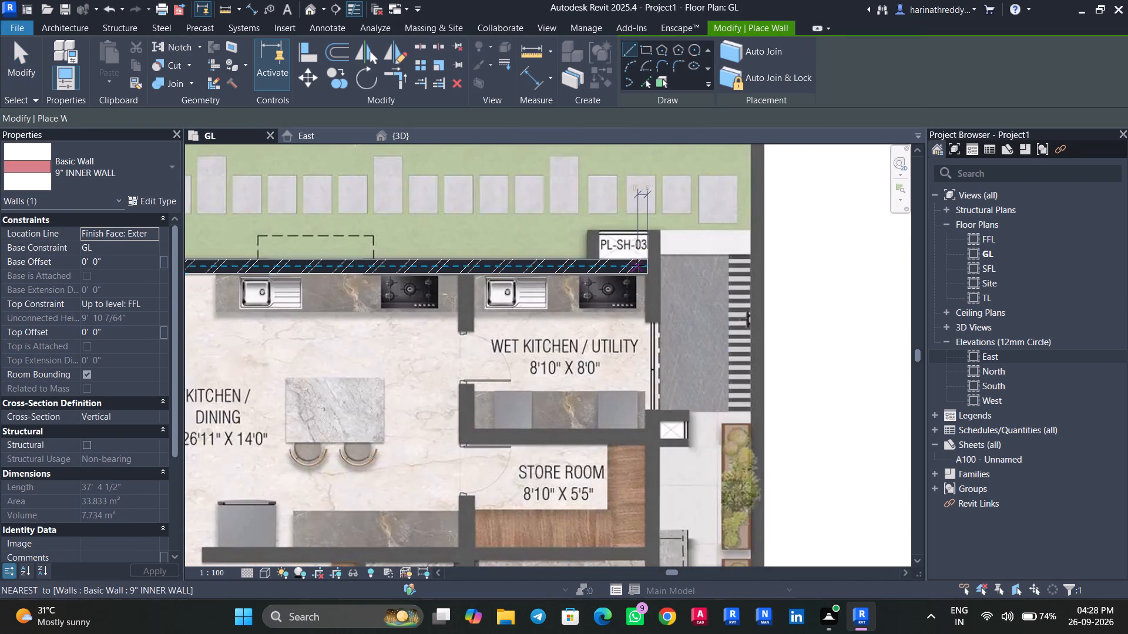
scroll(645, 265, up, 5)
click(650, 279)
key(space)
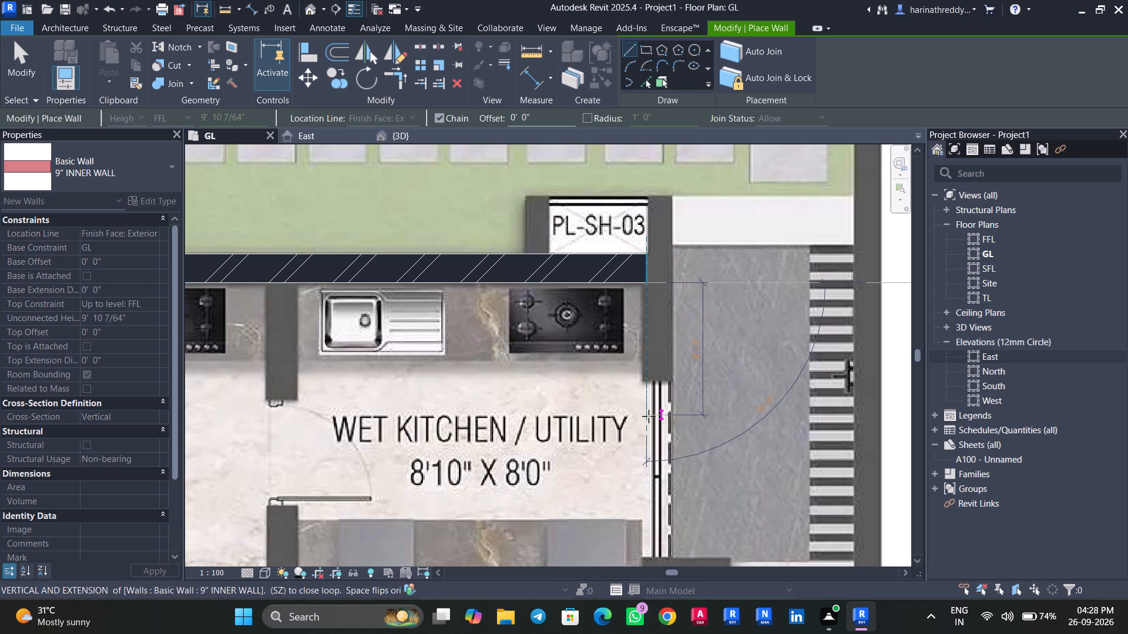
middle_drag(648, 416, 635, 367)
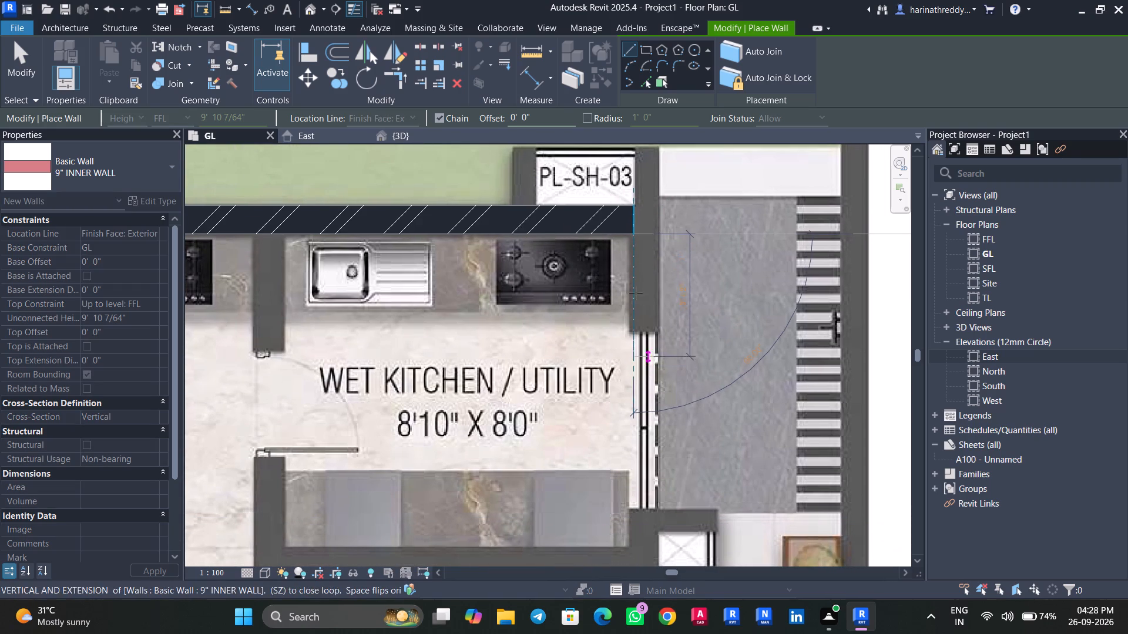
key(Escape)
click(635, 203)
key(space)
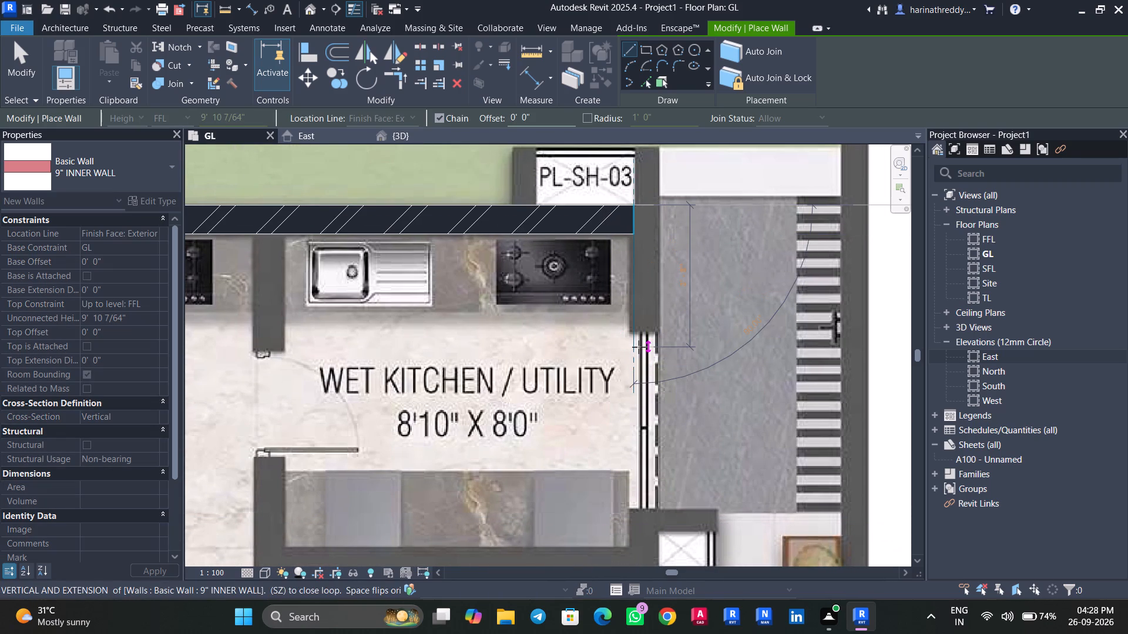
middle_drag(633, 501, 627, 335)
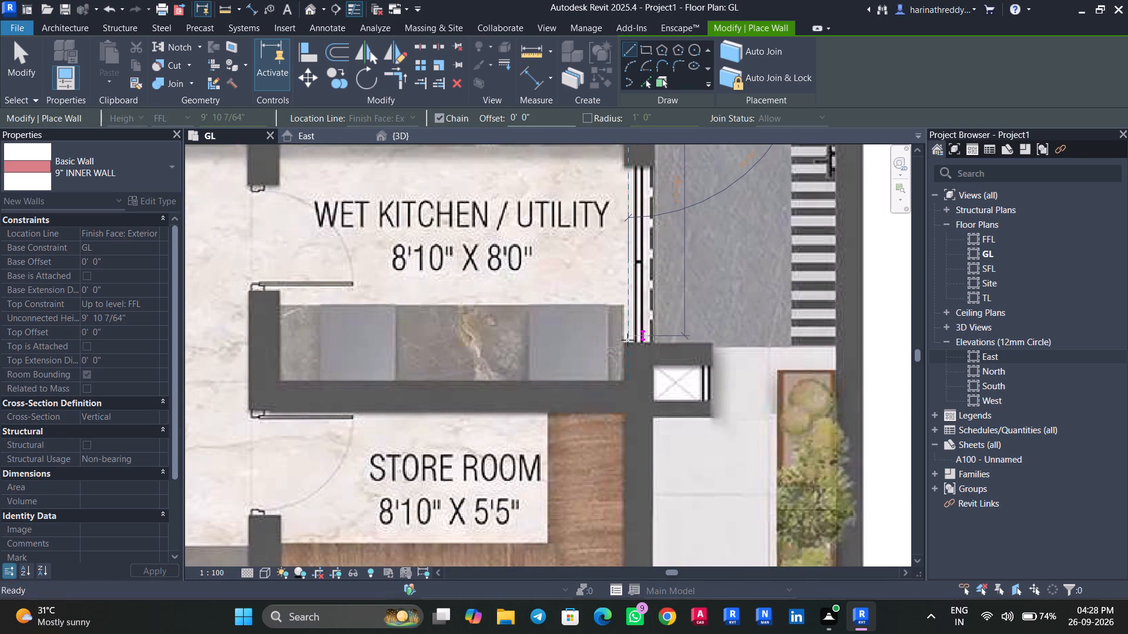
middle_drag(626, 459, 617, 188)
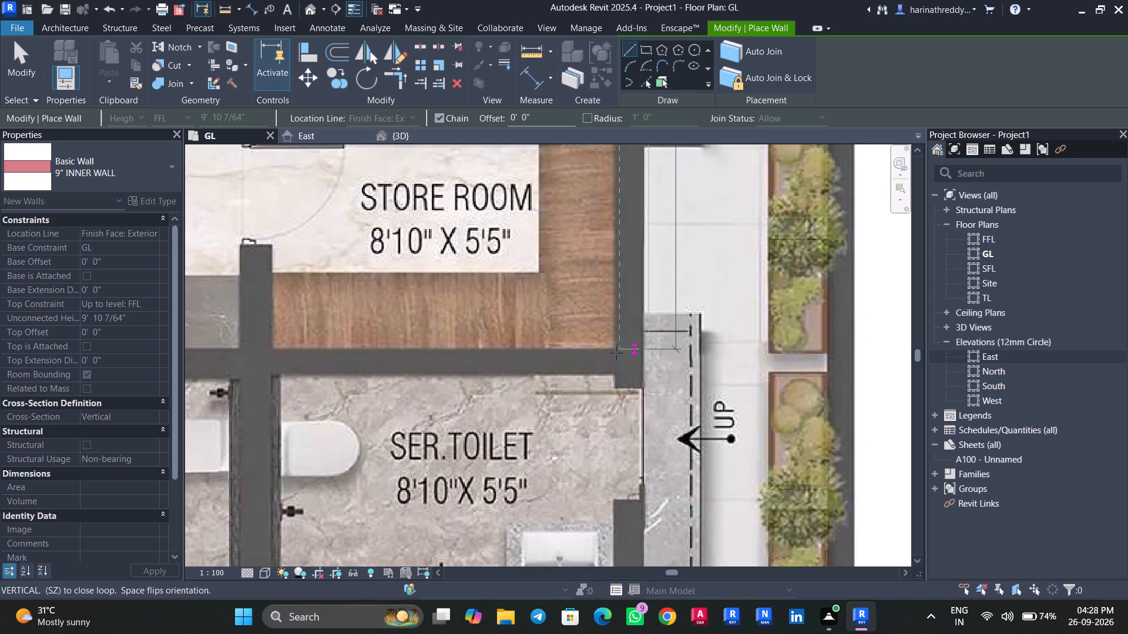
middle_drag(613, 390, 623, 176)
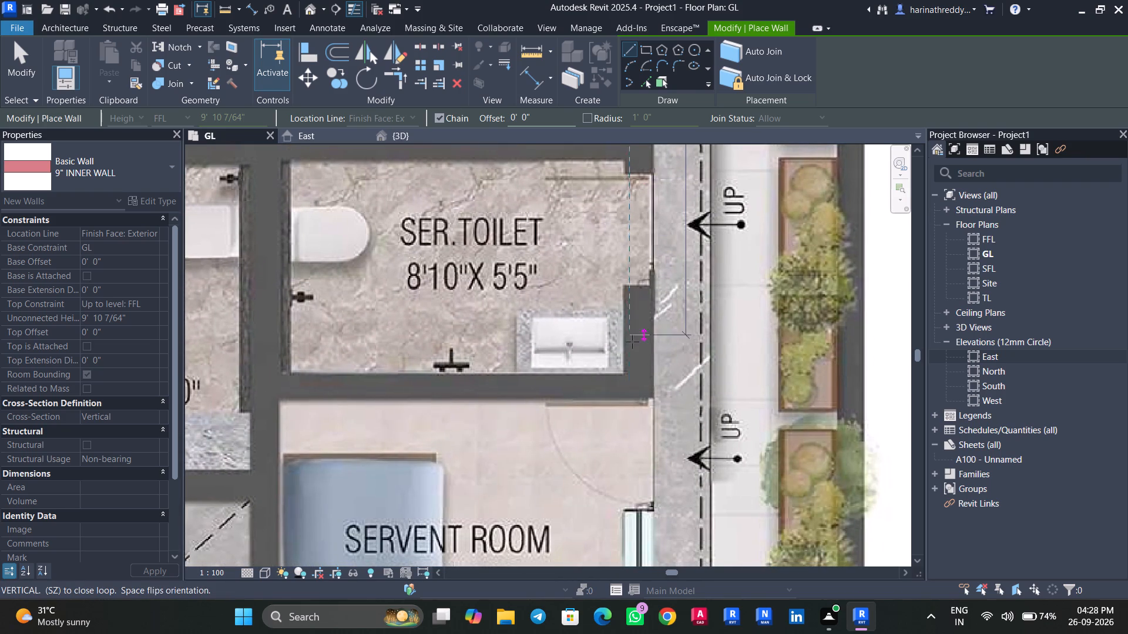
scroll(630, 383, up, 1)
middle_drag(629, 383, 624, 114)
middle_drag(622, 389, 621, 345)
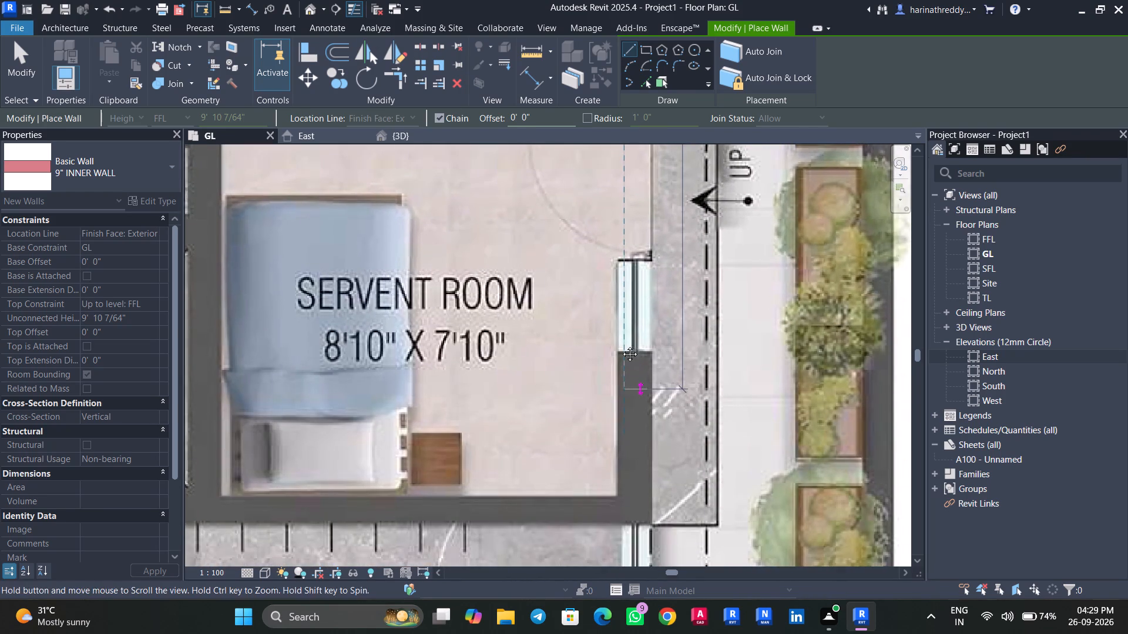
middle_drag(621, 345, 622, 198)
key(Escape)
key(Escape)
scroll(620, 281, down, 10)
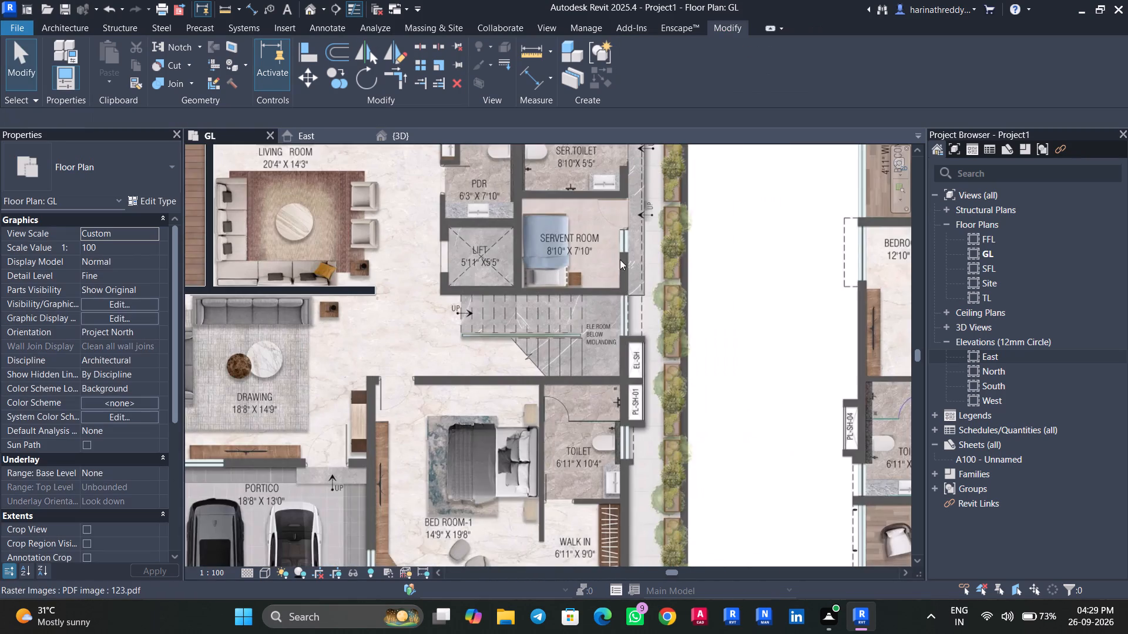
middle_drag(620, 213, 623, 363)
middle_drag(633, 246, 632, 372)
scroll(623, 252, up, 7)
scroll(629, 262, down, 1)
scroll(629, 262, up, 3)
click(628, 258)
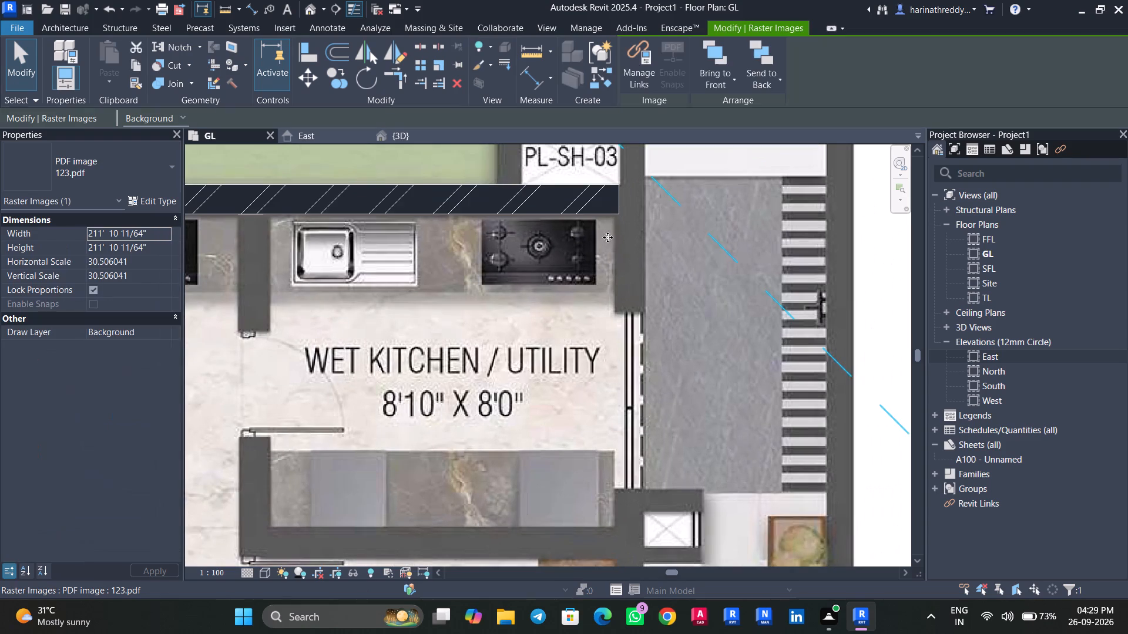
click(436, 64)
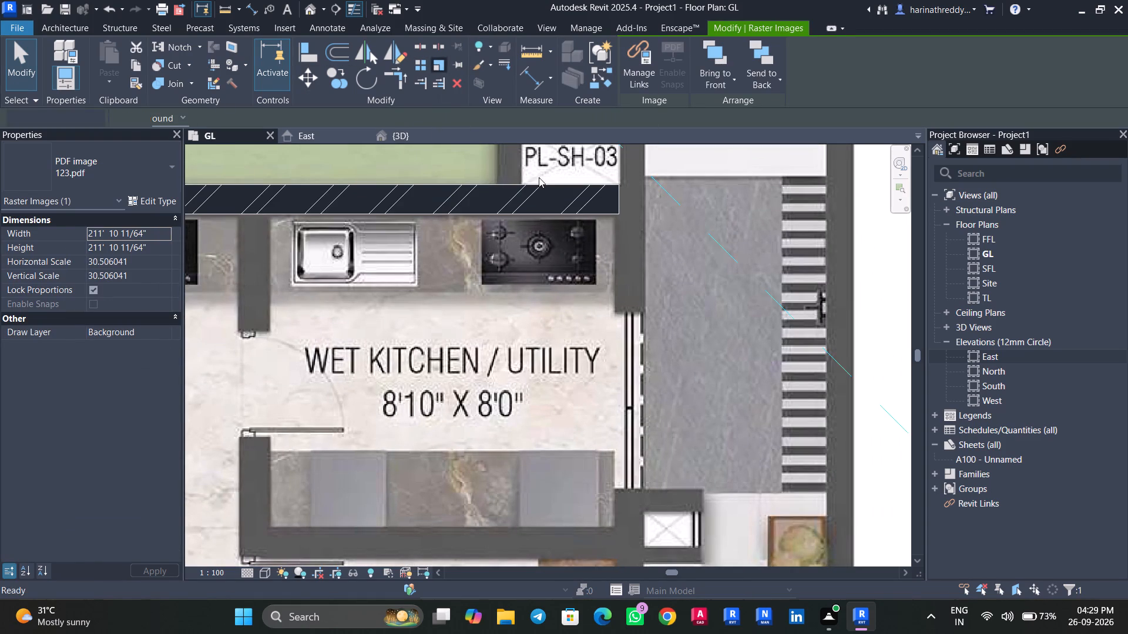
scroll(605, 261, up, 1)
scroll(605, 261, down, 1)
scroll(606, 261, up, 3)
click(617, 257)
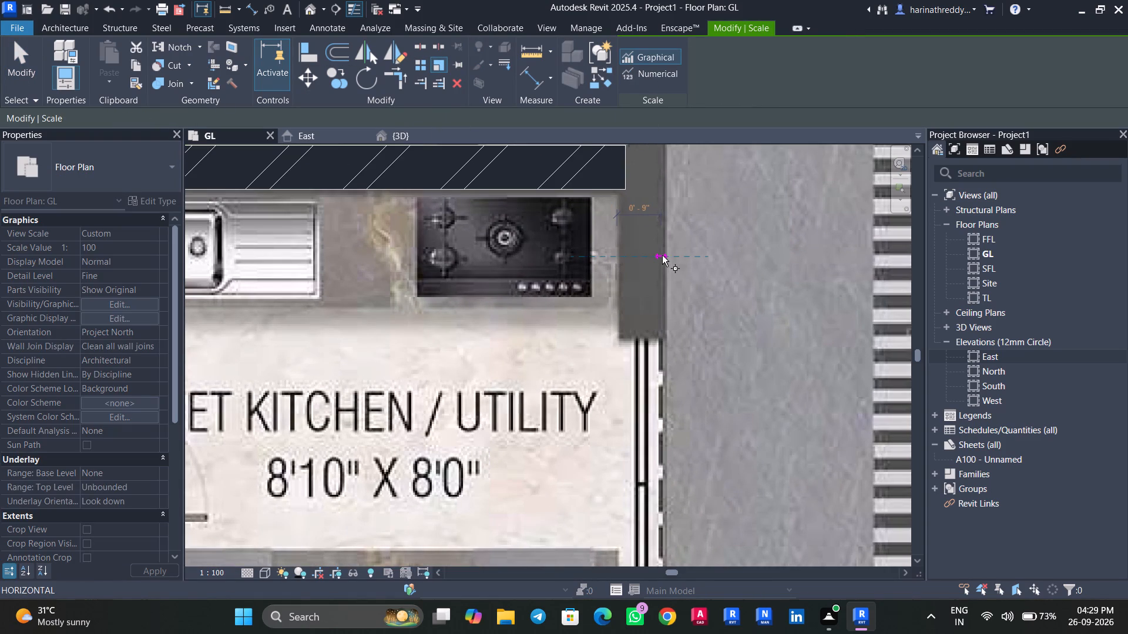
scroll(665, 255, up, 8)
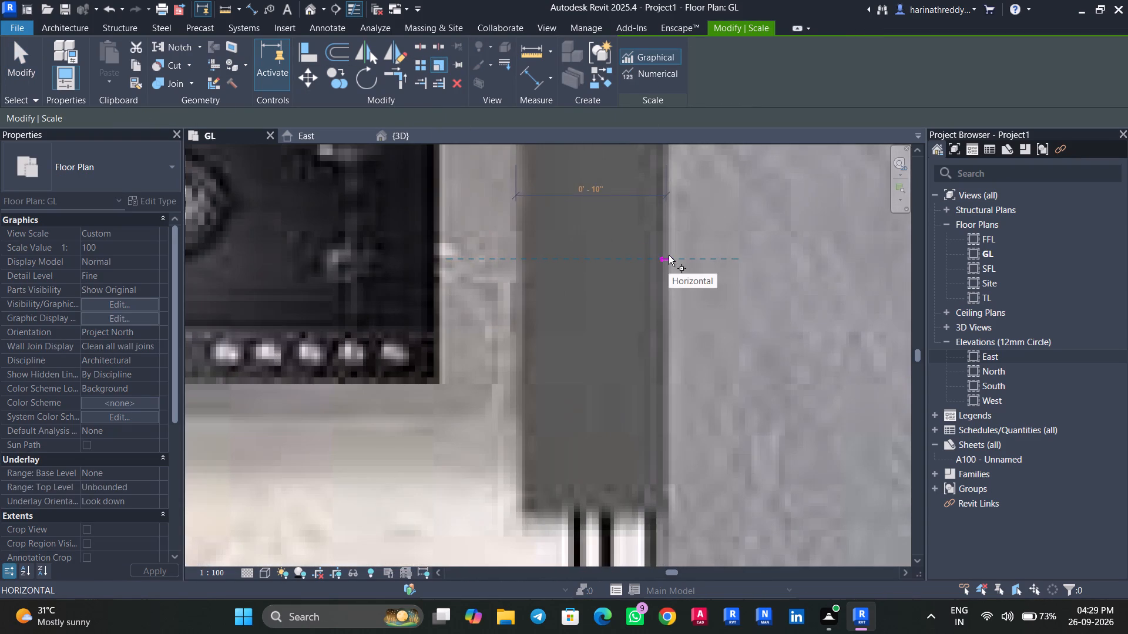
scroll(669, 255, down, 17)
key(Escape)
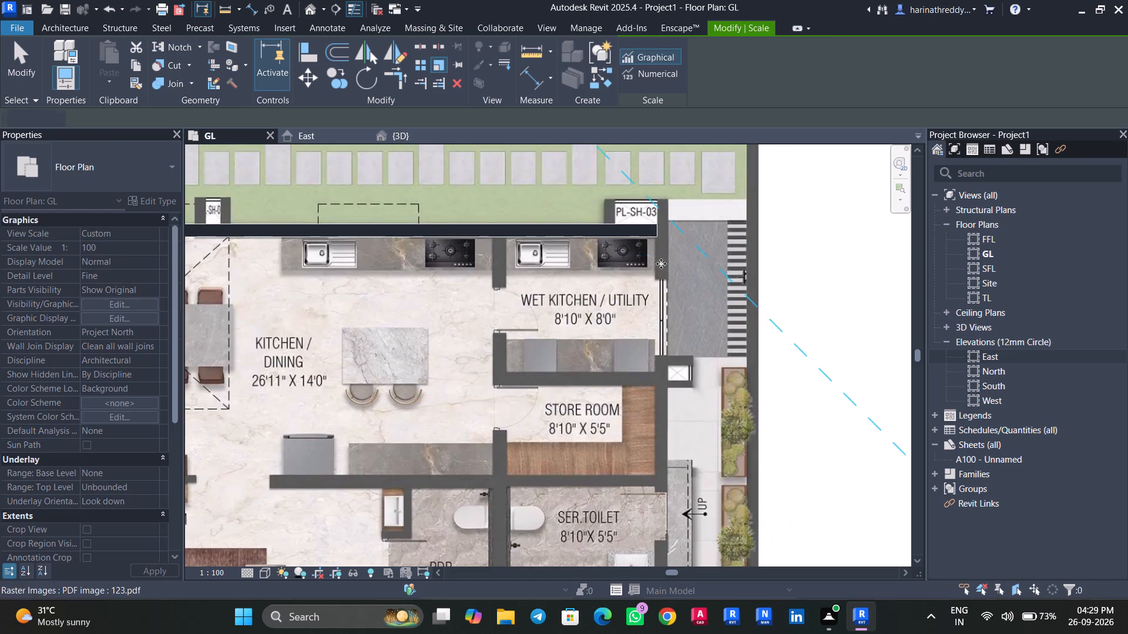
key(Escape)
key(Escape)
Draw a 9" INNER WALL about 19' 3 1/2" long along the drawing room's portico side, ending at the Bed Room-1 wall.
scroll(511, 327, down, 3)
middle_drag(509, 327, 574, 161)
middle_drag(471, 352, 491, 186)
click(402, 256)
middle_drag(449, 326, 447, 272)
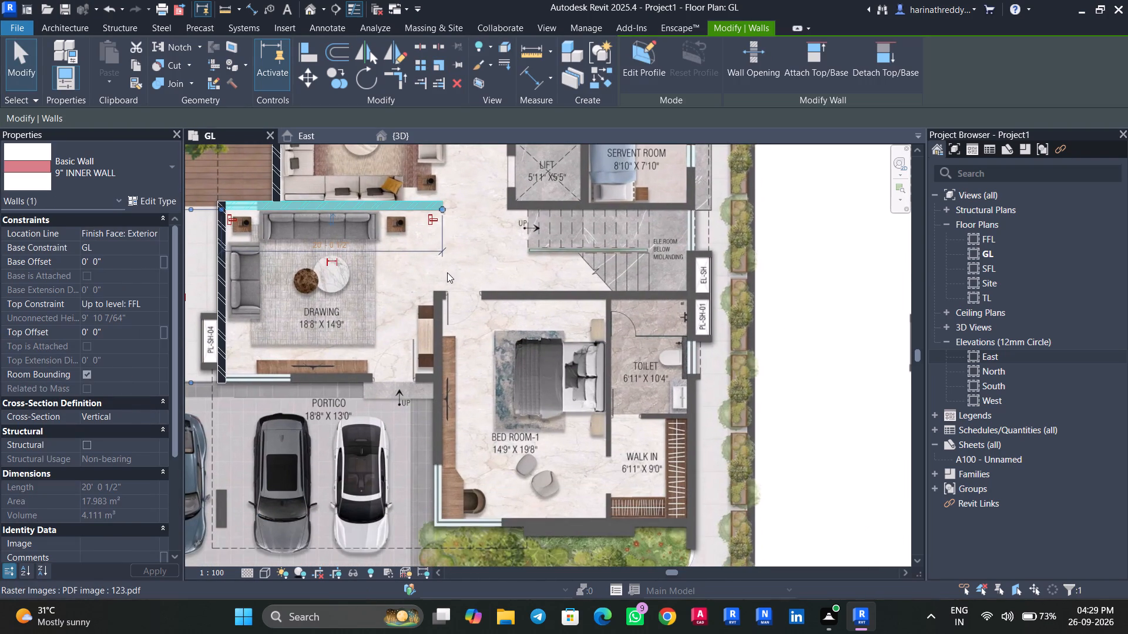
key(c)
key(s)
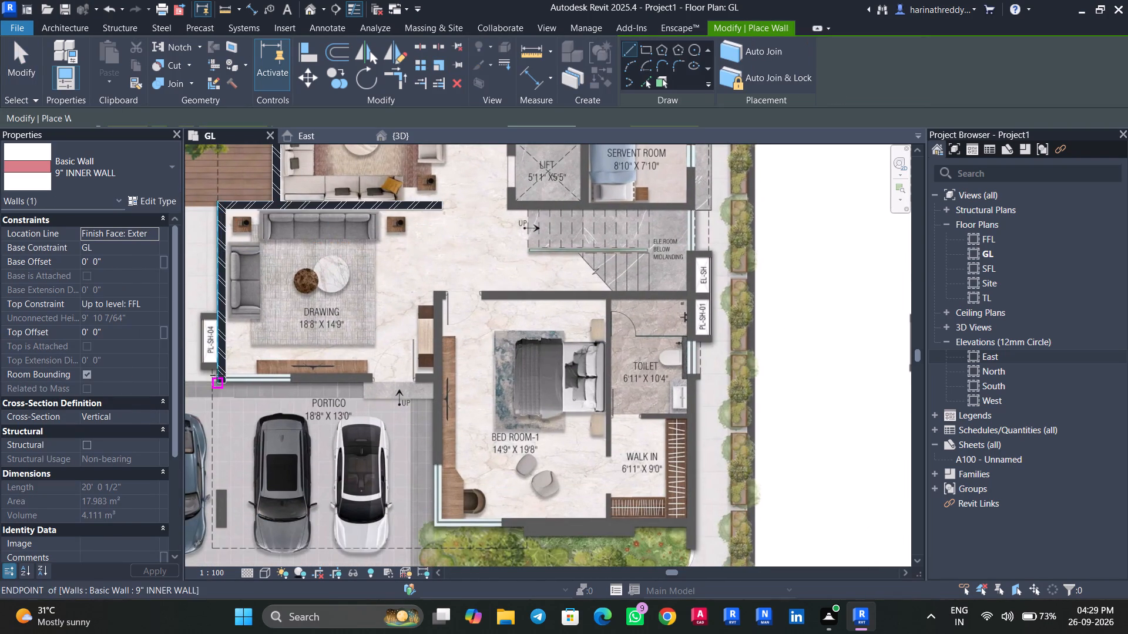
scroll(219, 372, up, 11)
click(227, 434)
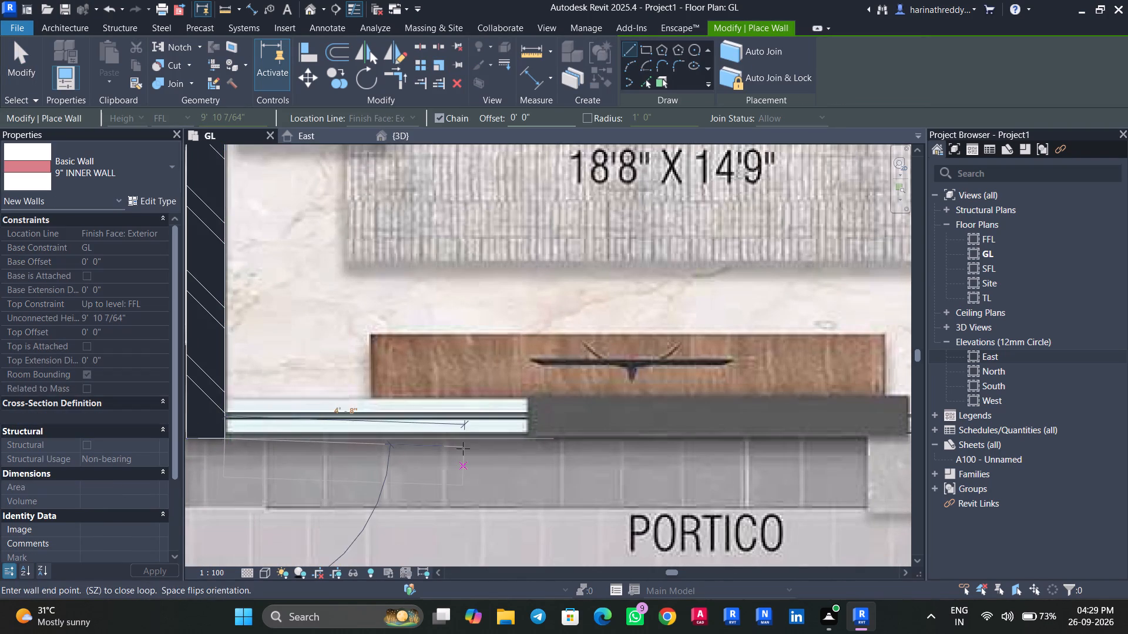
key(space)
middle_drag(679, 436, 472, 415)
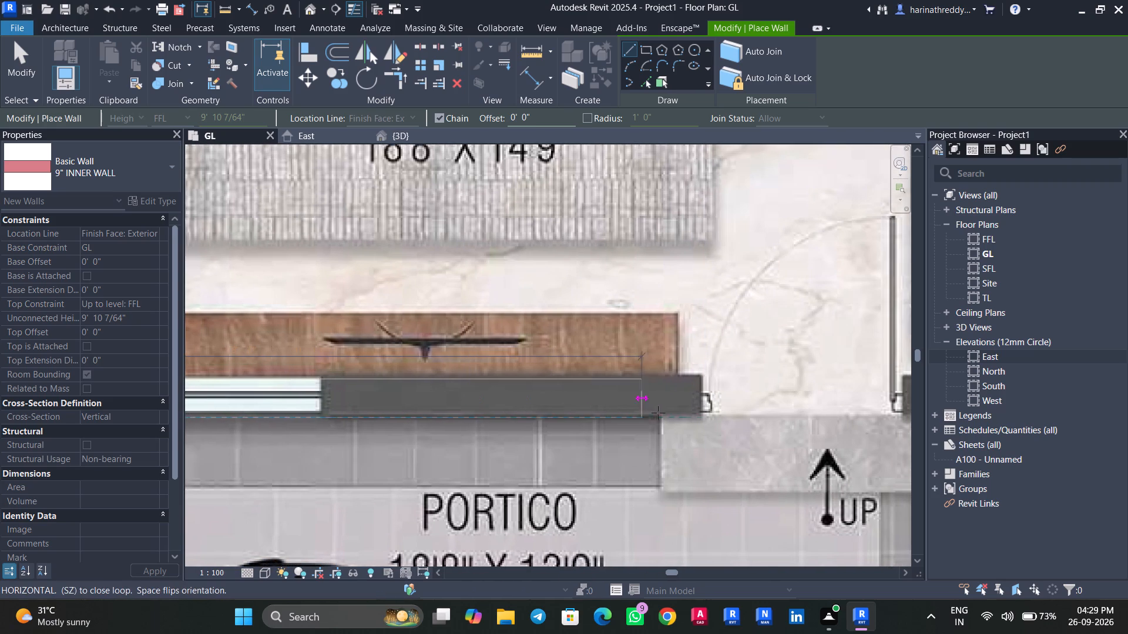
middle_drag(705, 413, 407, 403)
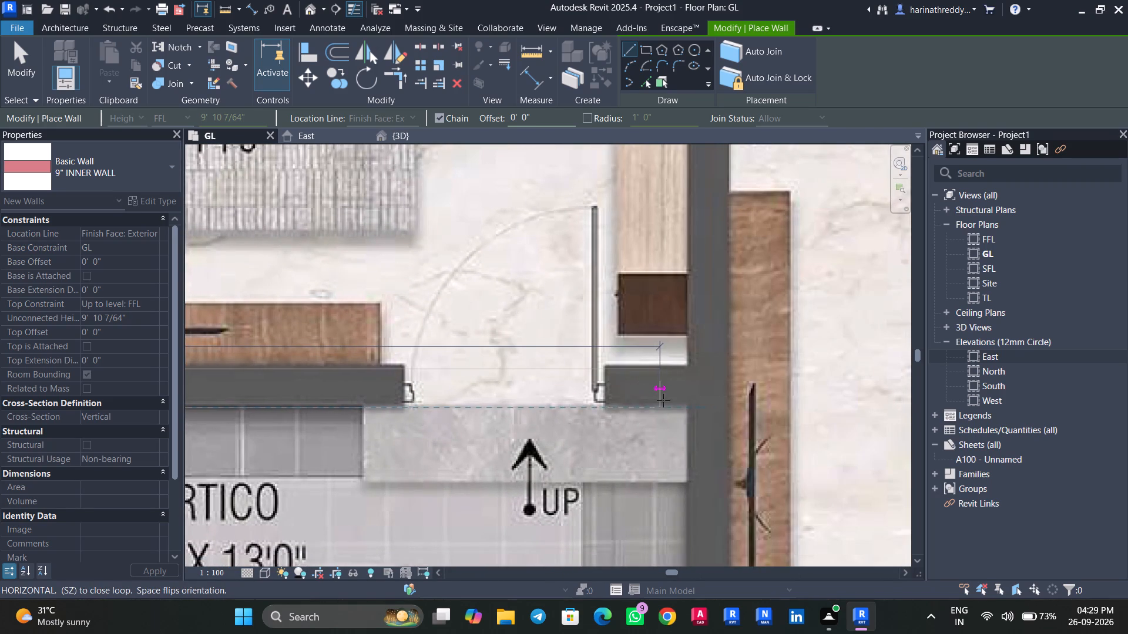
click(691, 400)
key(Escape)
key(Escape)
key(Escape)
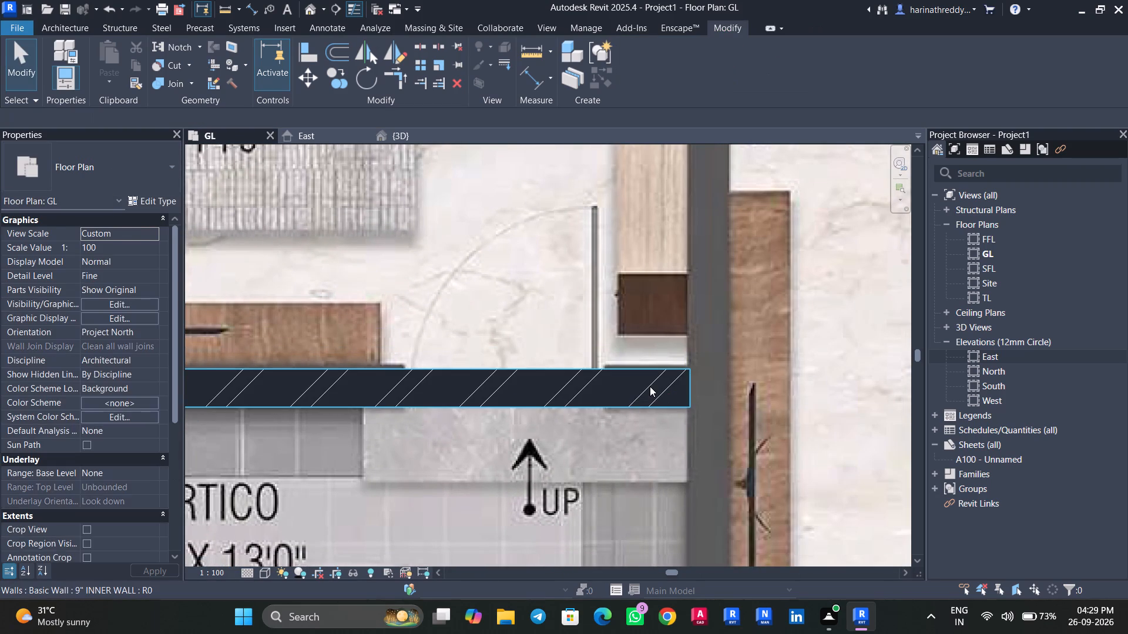
Nudge the portico-side wall slightly toward the drawing room to line it up with the plan's wall edge.
click(650, 386)
key(Up)
key(Up)
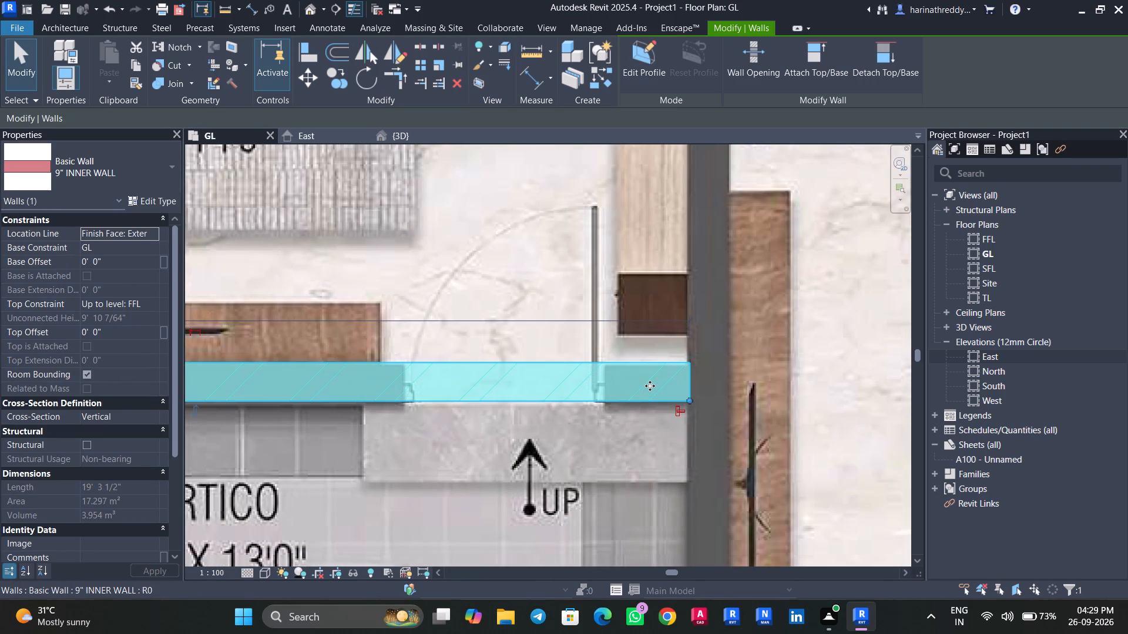
key(Down)
middle_drag(380, 467, 799, 372)
scroll(520, 390, up, 1)
middle_drag(521, 390, 731, 404)
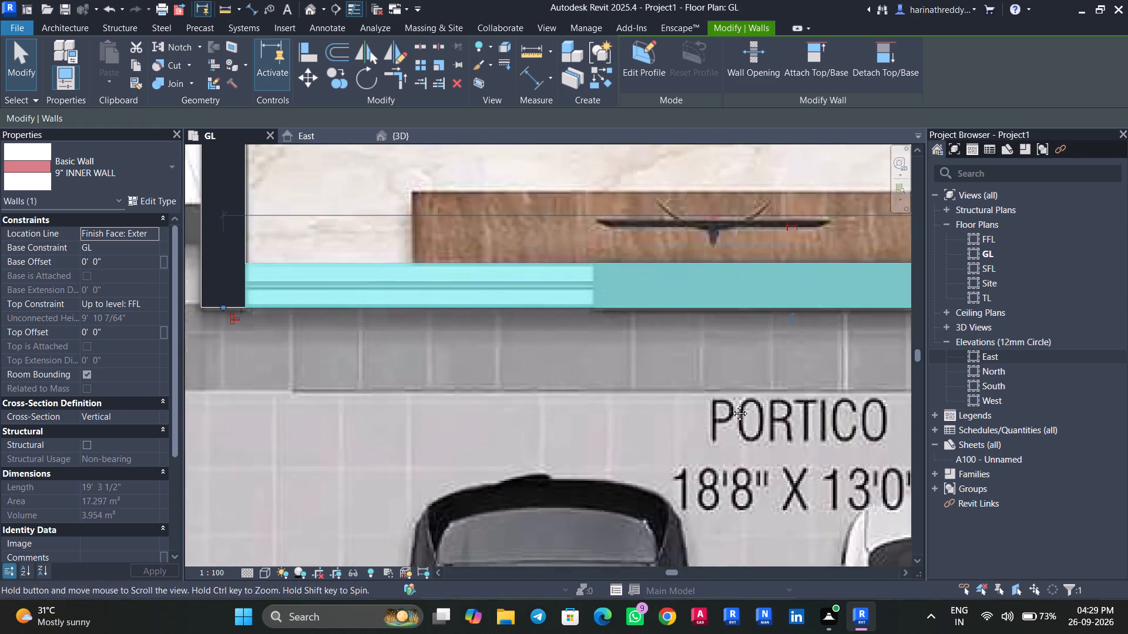
middle_drag(731, 404, 740, 405)
middle_drag(460, 373, 556, 436)
key(Escape)
key(Escape)
Draw a 9" INNER WALL about 21' 5" long between the drawing room/portico and Bed Room-1, from the bedroom door to the garden corner.
scroll(457, 399, down, 3)
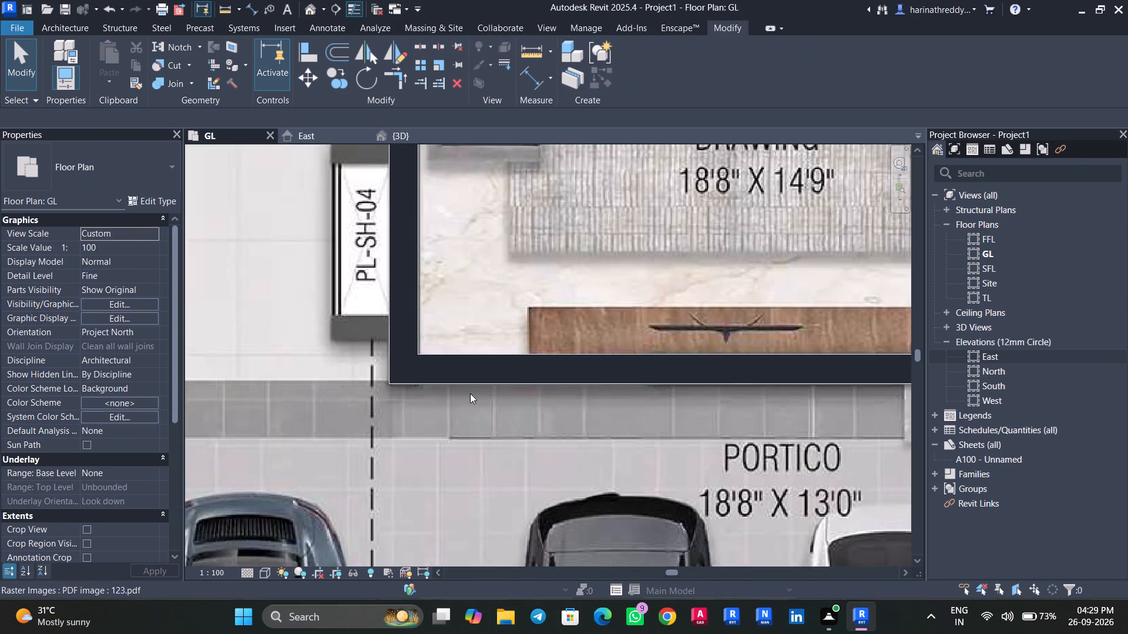
middle_drag(470, 393, 123, 398)
middle_drag(686, 400, 409, 402)
click(481, 366)
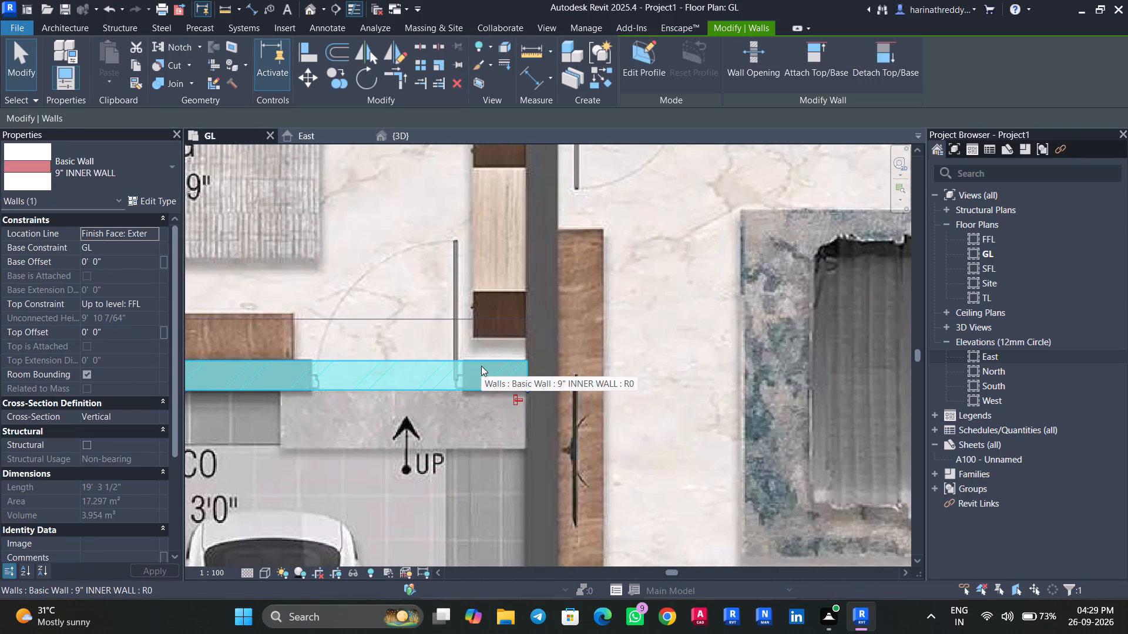
text(CS)
scroll(571, 364, down, 8)
middle_drag(572, 362, 562, 254)
middle_drag(553, 174, 570, 349)
scroll(569, 349, up, 1)
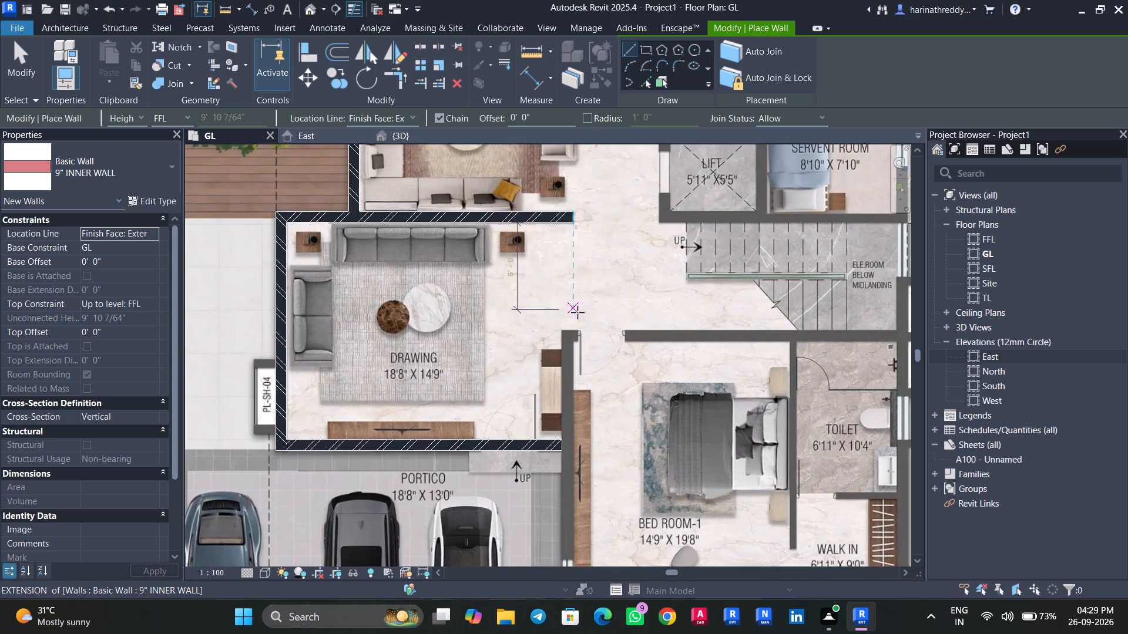
scroll(522, 323, up, 11)
click(633, 375)
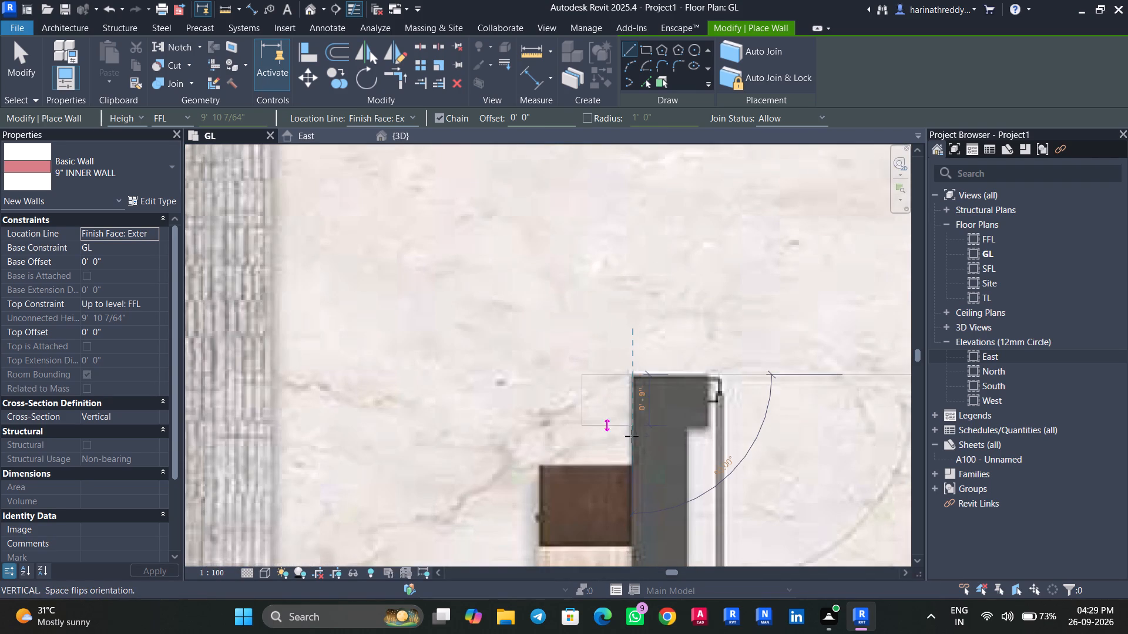
key(space)
middle_drag(630, 435, 604, 210)
middle_drag(601, 448, 578, 153)
middle_drag(585, 385, 542, 77)
middle_drag(543, 350, 533, 59)
middle_drag(528, 336, 528, 74)
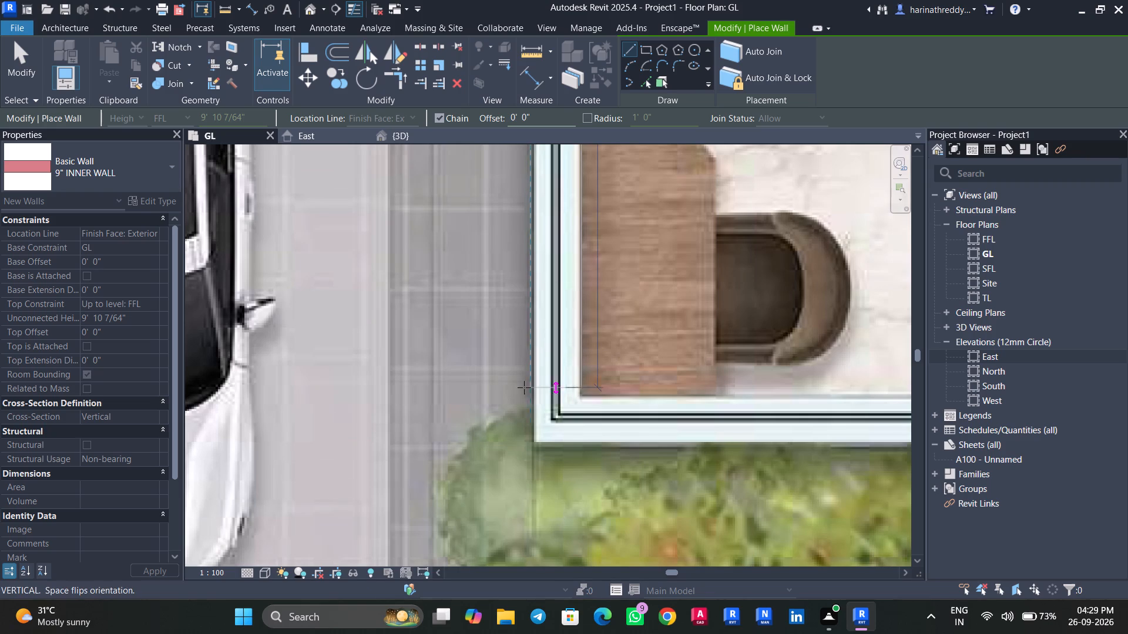
click(535, 446)
key(Escape)
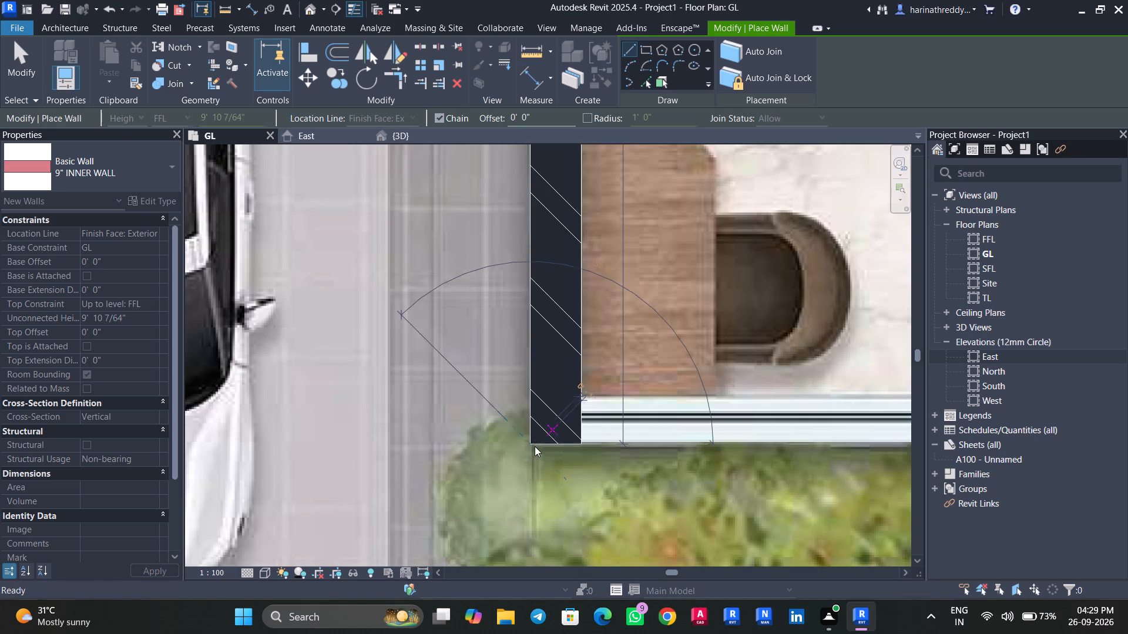
key(Escape)
key(Escape)
key(Escape)
Nudge the wall between the drawing room/portico and Bed Room-1 slightly toward the bedroom to match the plan's wall edge.
click(545, 406)
scroll(545, 400, down, 11)
scroll(577, 301, up, 1)
middle_drag(577, 301, 600, 485)
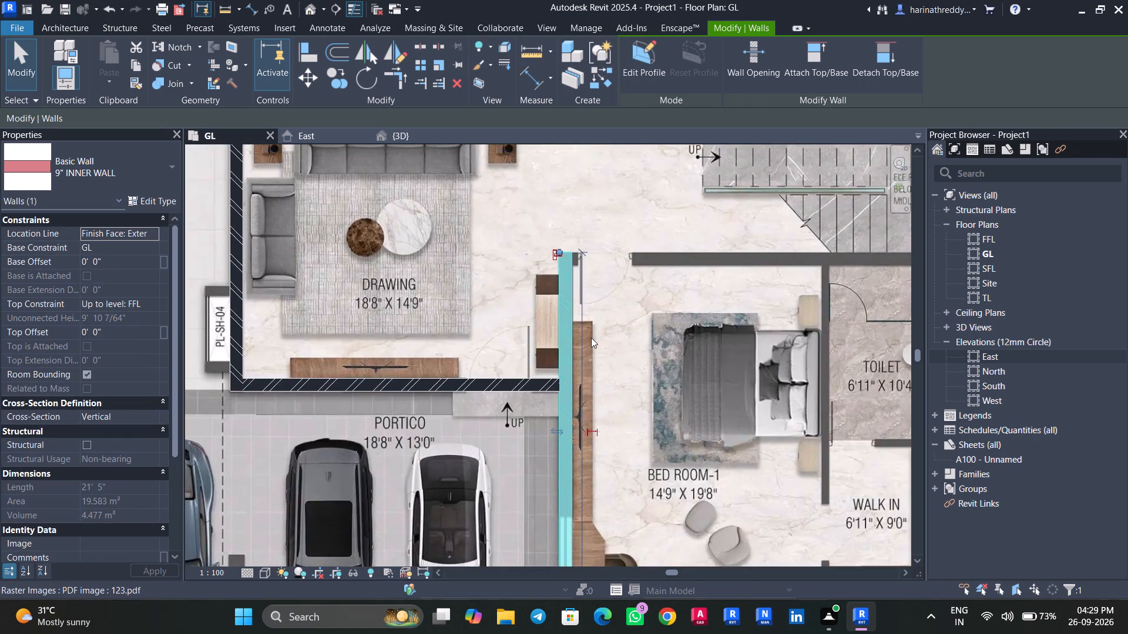
middle_drag(591, 390, 590, 434)
scroll(562, 323, up, 10)
key(Right)
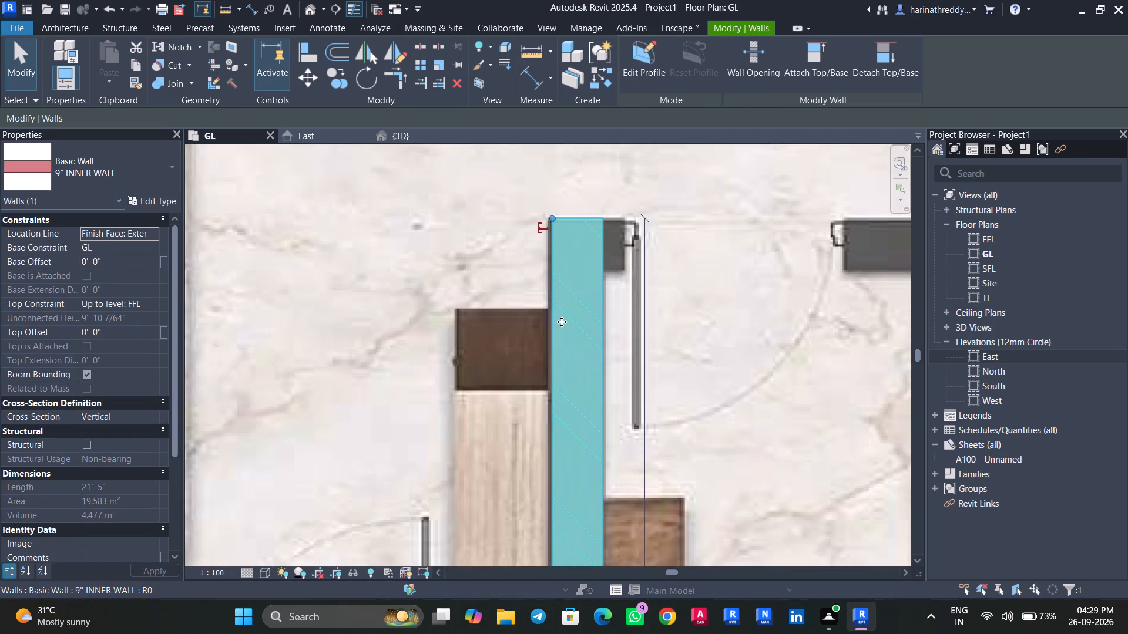
key(Left)
key(Right)
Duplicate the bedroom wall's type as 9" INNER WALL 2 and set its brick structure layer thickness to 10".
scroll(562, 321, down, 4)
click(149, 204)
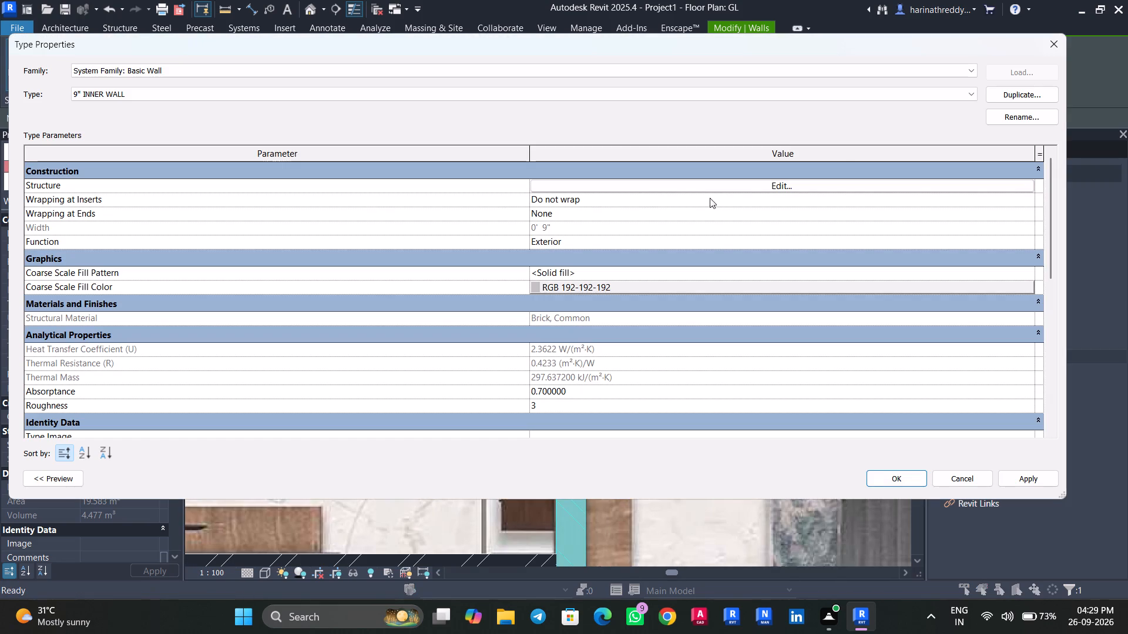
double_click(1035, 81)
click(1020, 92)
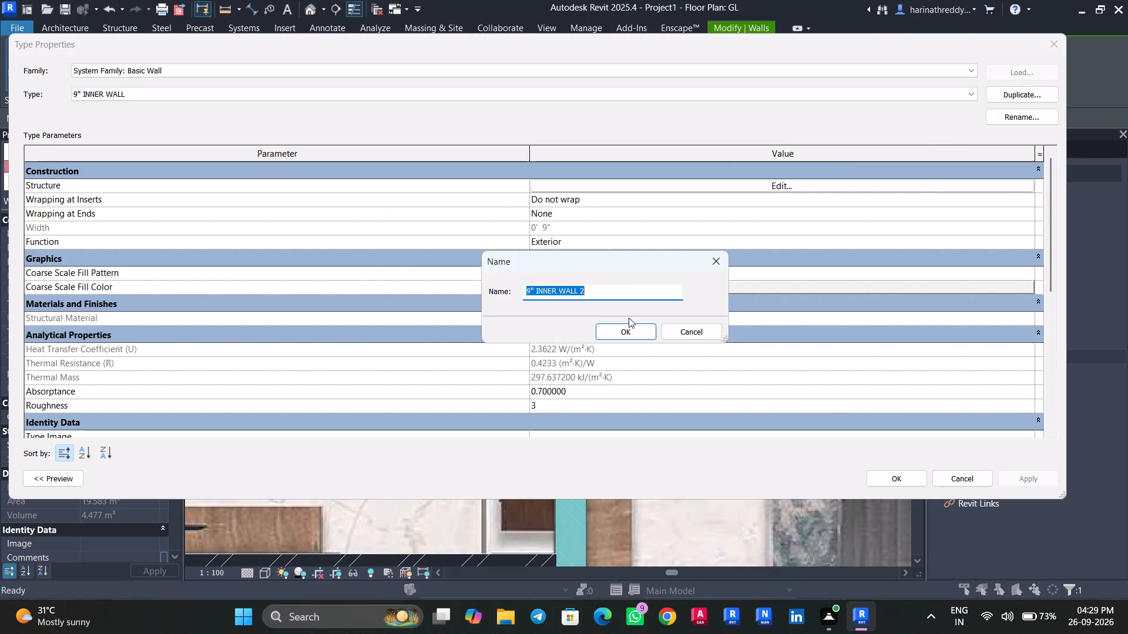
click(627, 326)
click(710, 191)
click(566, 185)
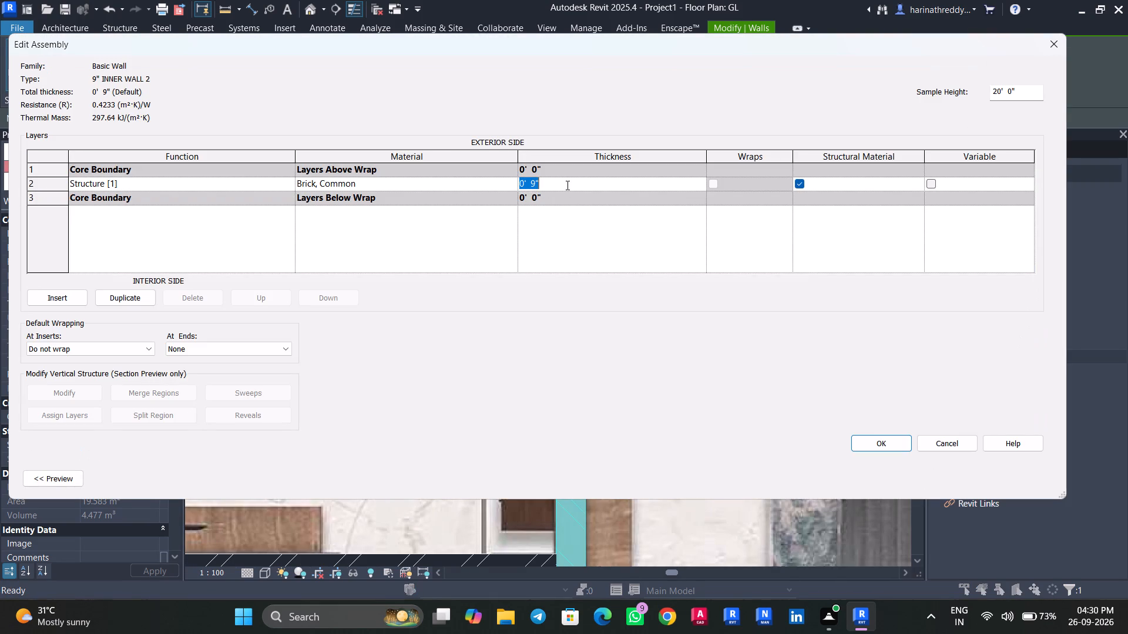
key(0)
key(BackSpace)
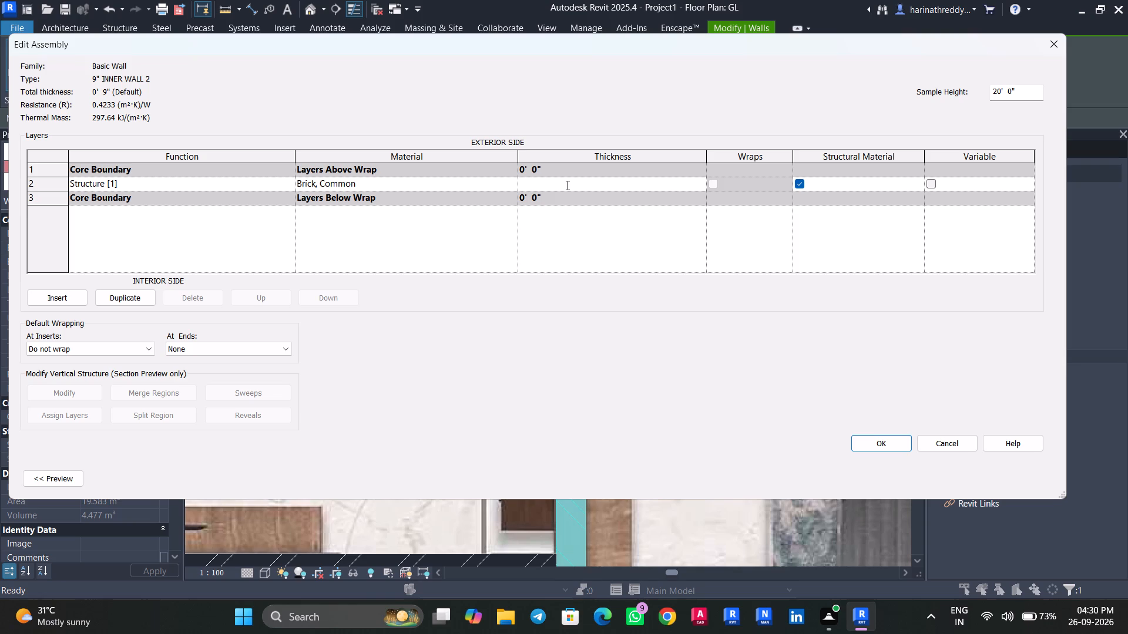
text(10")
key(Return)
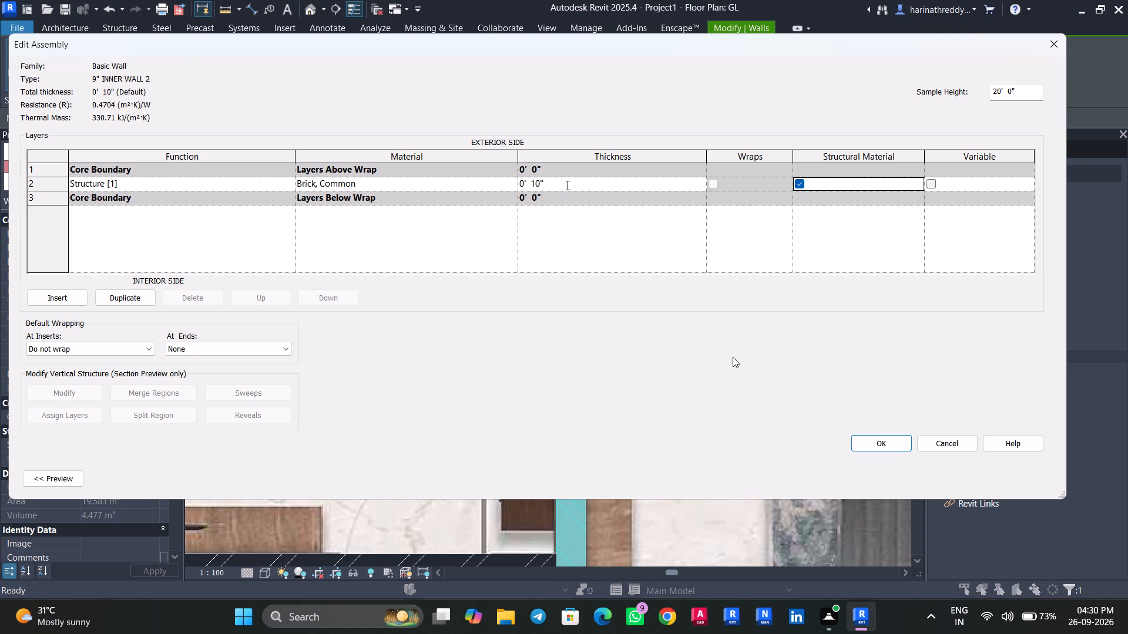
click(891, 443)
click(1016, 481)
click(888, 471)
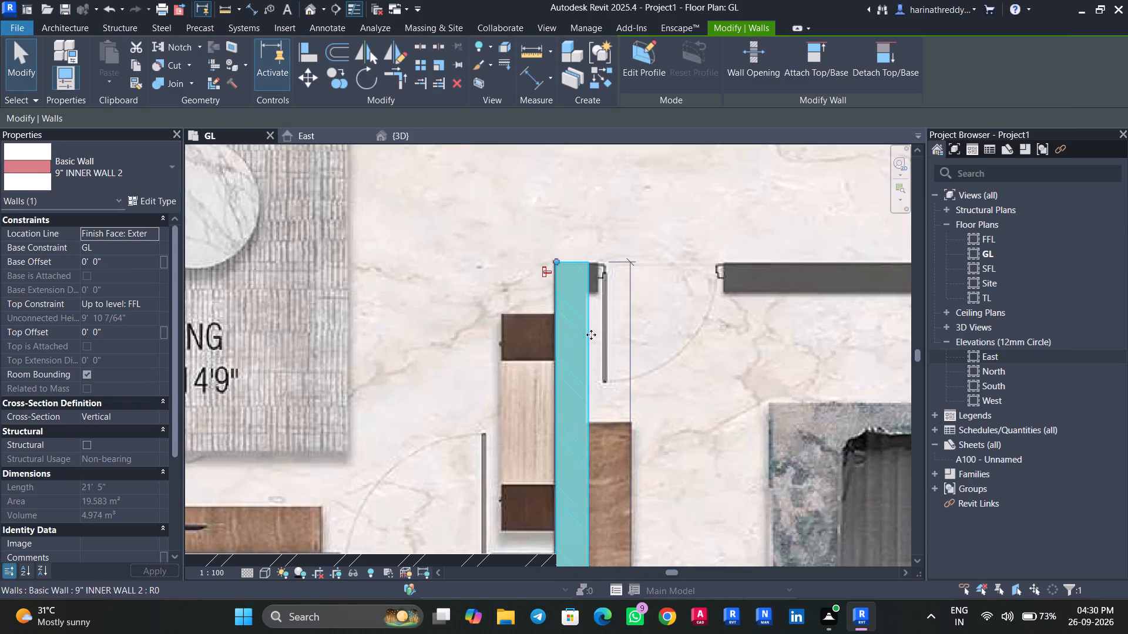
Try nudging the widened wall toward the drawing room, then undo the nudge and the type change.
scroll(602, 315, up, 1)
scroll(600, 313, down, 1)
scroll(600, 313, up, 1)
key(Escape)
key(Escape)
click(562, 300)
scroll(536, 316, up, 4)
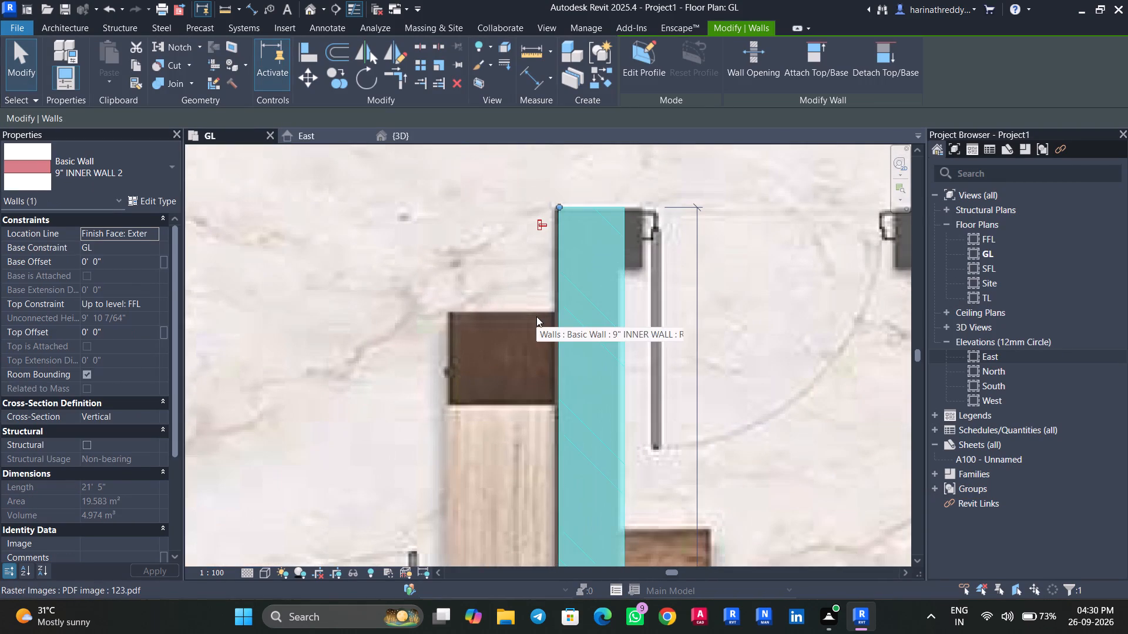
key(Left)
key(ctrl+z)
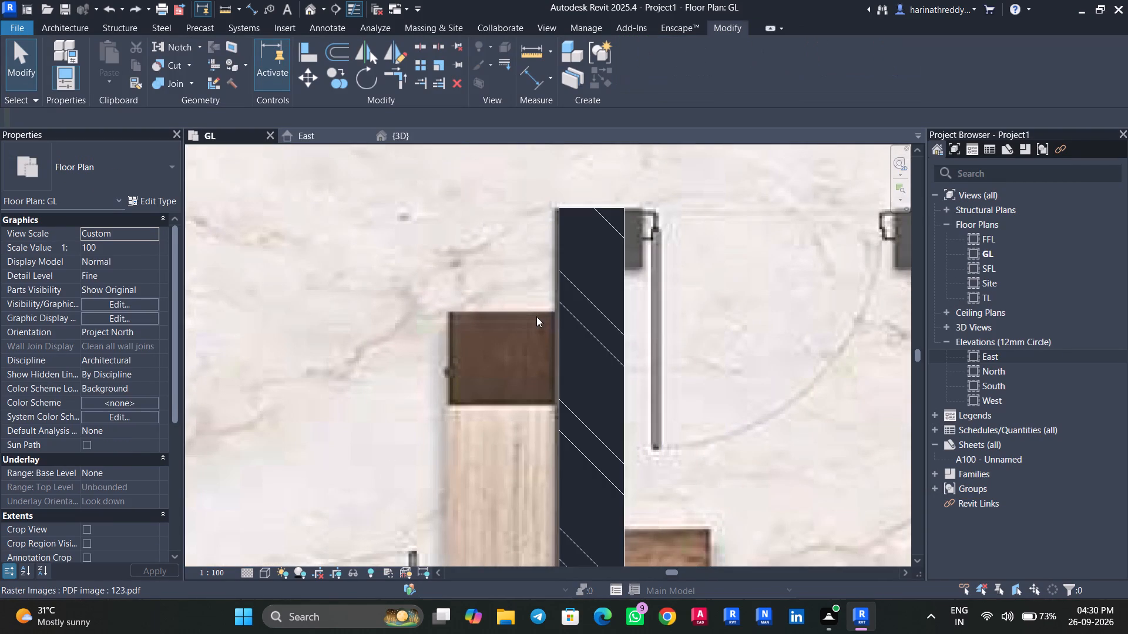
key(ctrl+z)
Nudge the 9" INNER WALL between the drawing room/portico and Bed Room-1 slightly toward the drawing room.
click(582, 334)
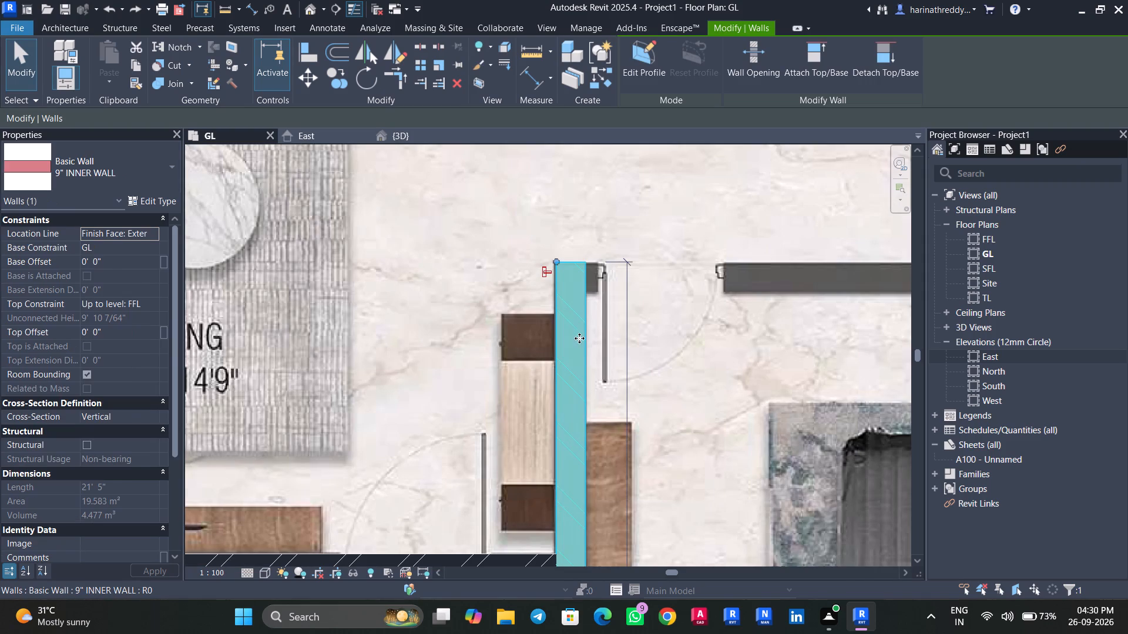
scroll(595, 382, up, 4)
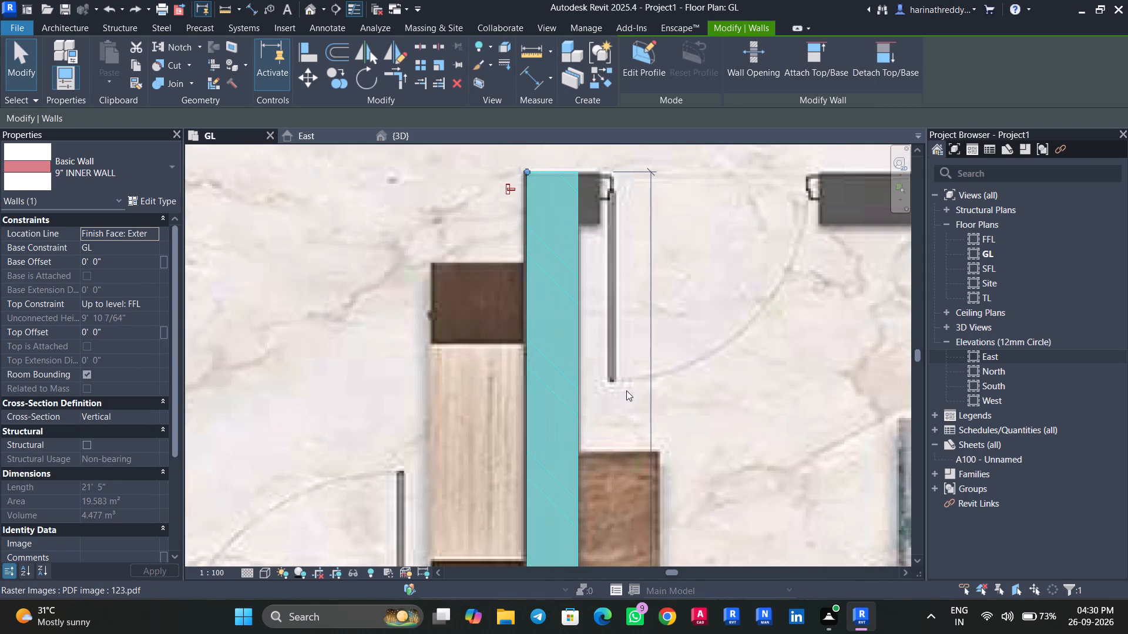
key(Left)
scroll(602, 377, down, 4)
scroll(602, 372, up, 1)
scroll(602, 371, down, 4)
middle_drag(605, 394, 602, 239)
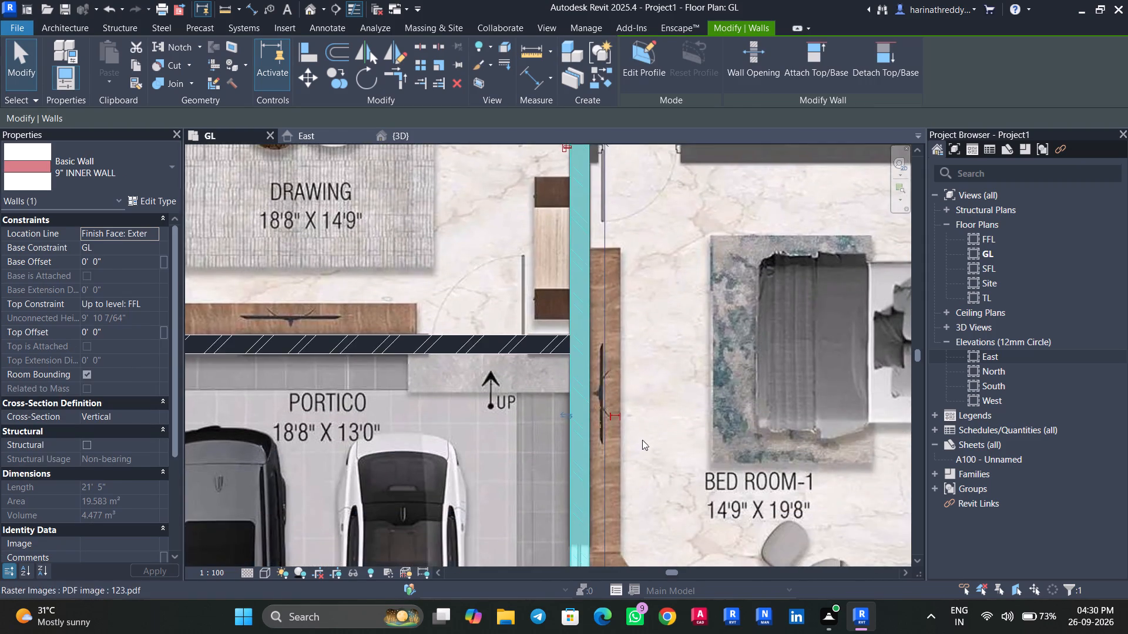
middle_drag(642, 447, 636, 235)
key(Escape)
key(Escape)
Draw a 9" INNER WALL about 22' 8 1/4" long along the garden side of Bed Room-1 and the Walk In.
scroll(583, 448, down, 4)
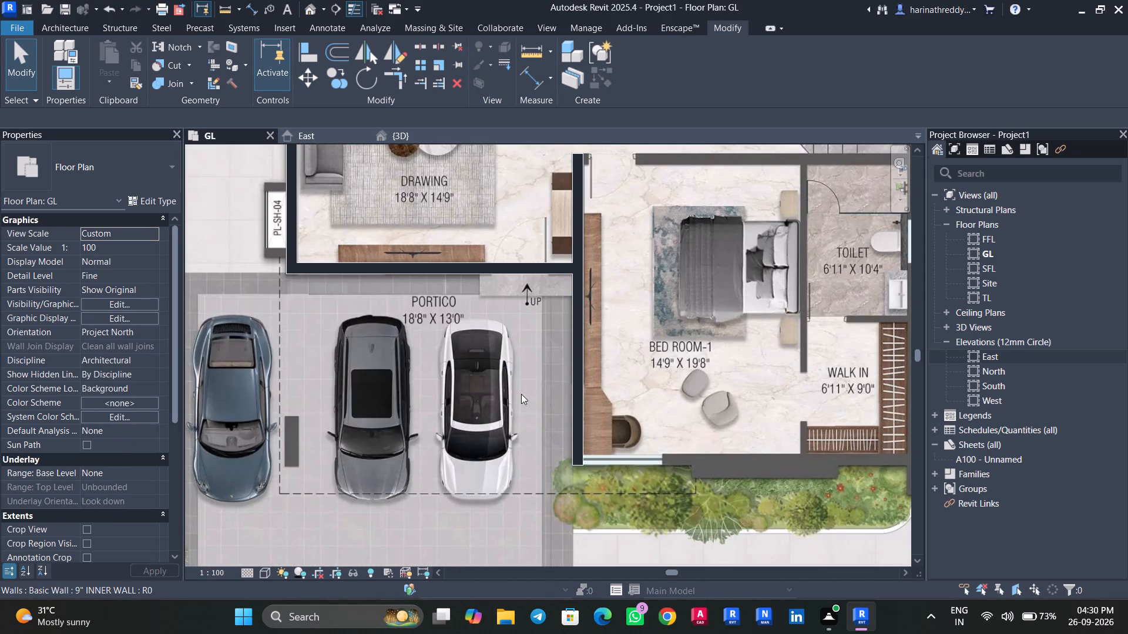
click(579, 394)
text(CS)
scroll(602, 452, up, 2)
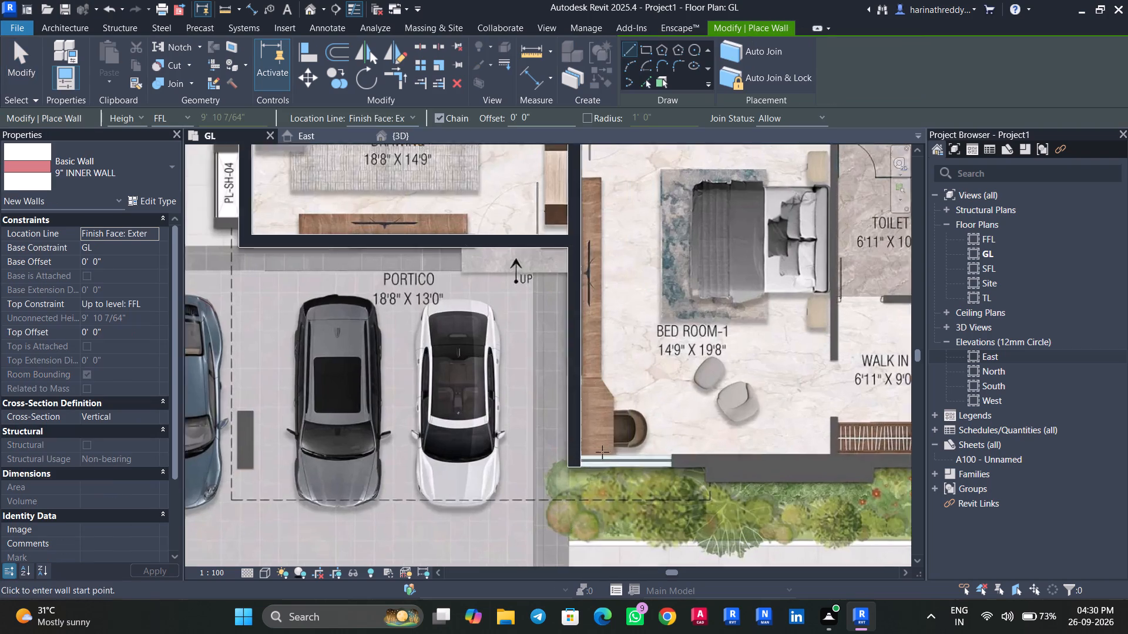
scroll(602, 452, up, 8)
click(585, 486)
key(space)
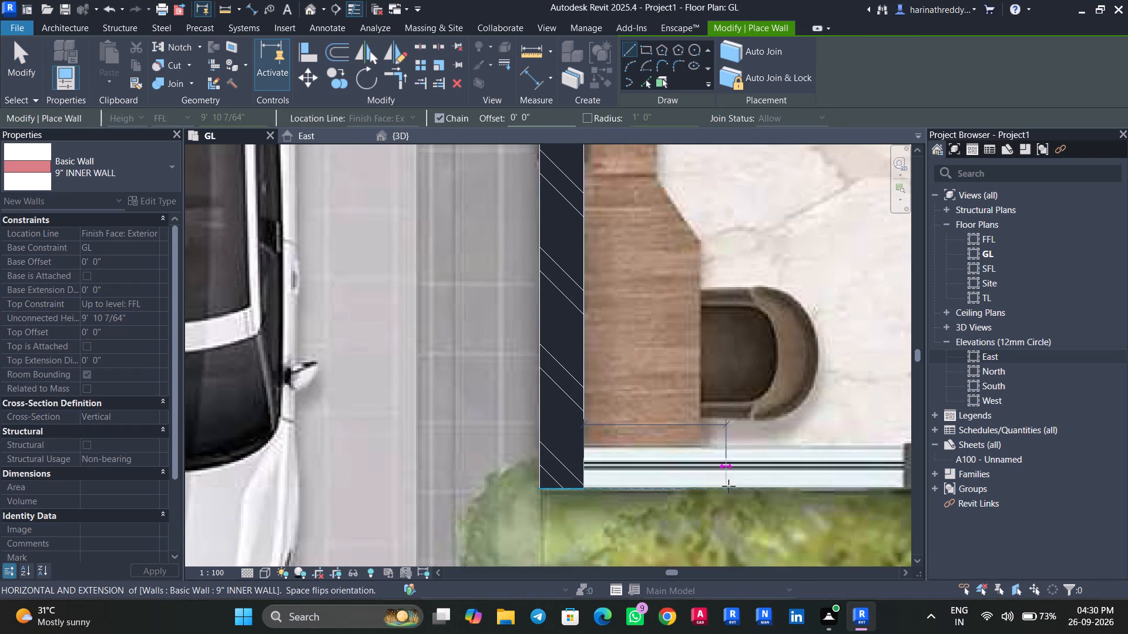
middle_drag(724, 484, 154, 406)
middle_drag(525, 404, 79, 404)
middle_drag(544, 403, 539, 403)
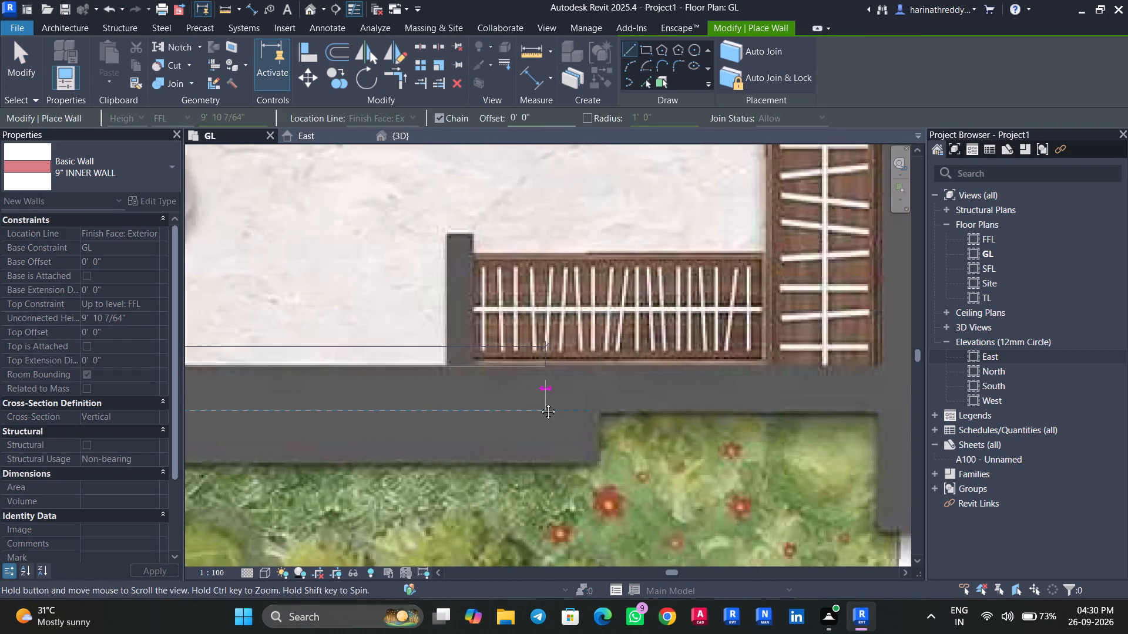
middle_drag(539, 403, 187, 392)
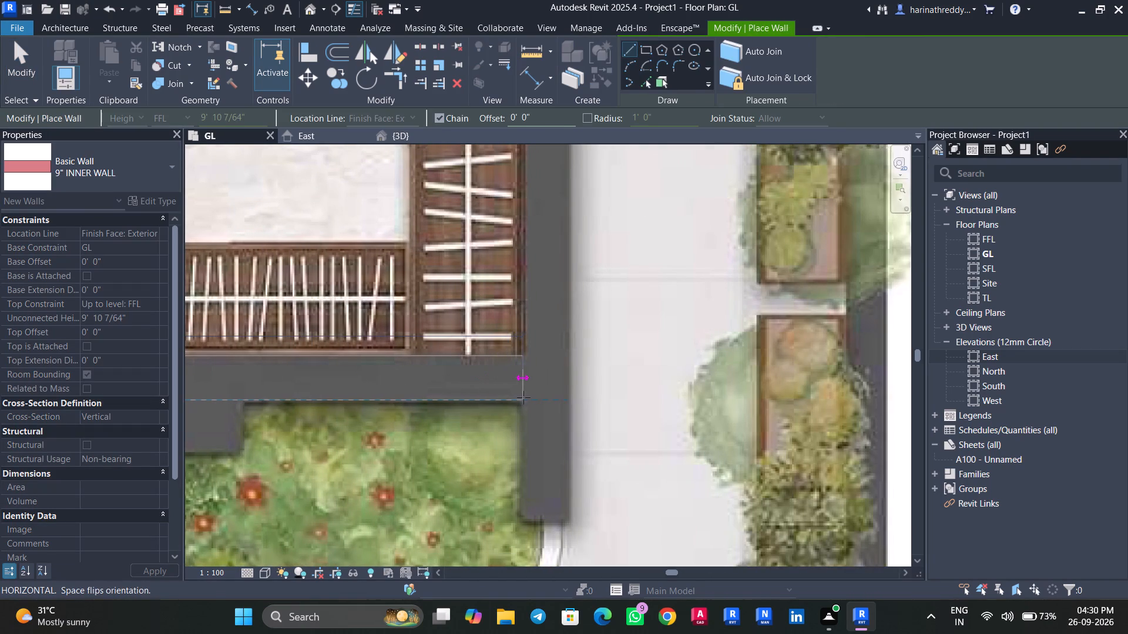
scroll(525, 397, up, 5)
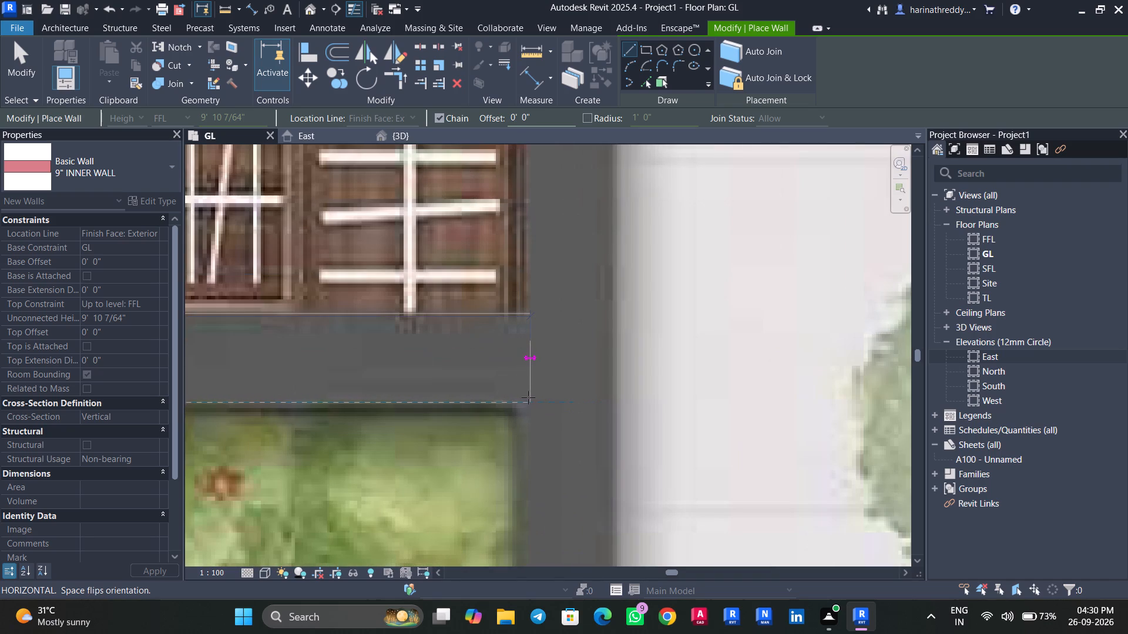
scroll(525, 397, up, 3)
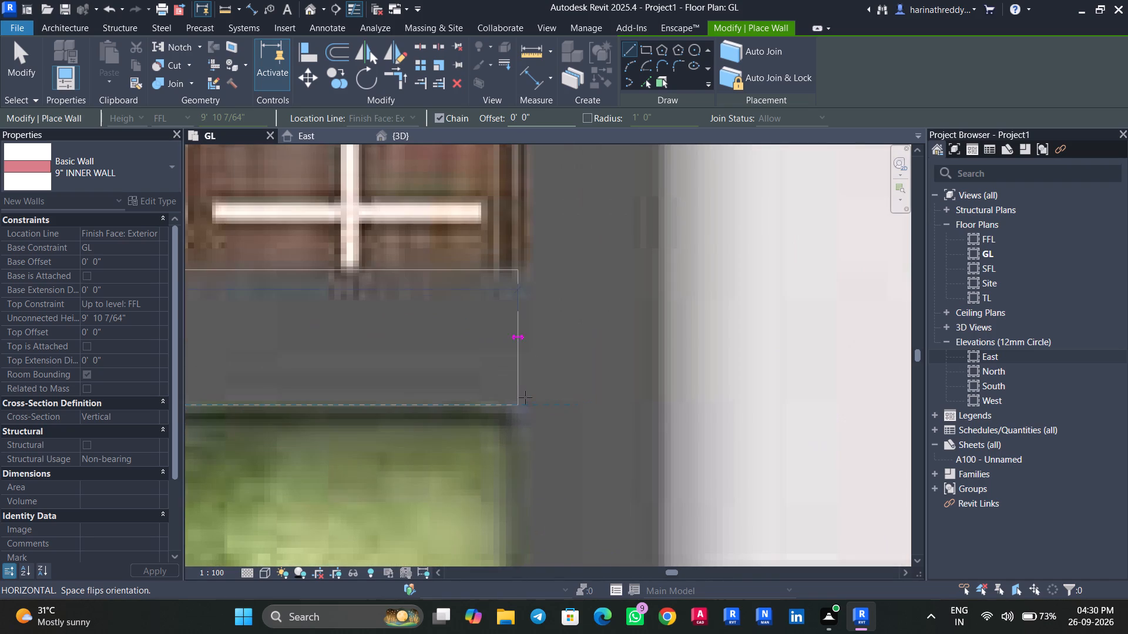
click(528, 394)
key(Escape)
key(Escape)
key(Escape)
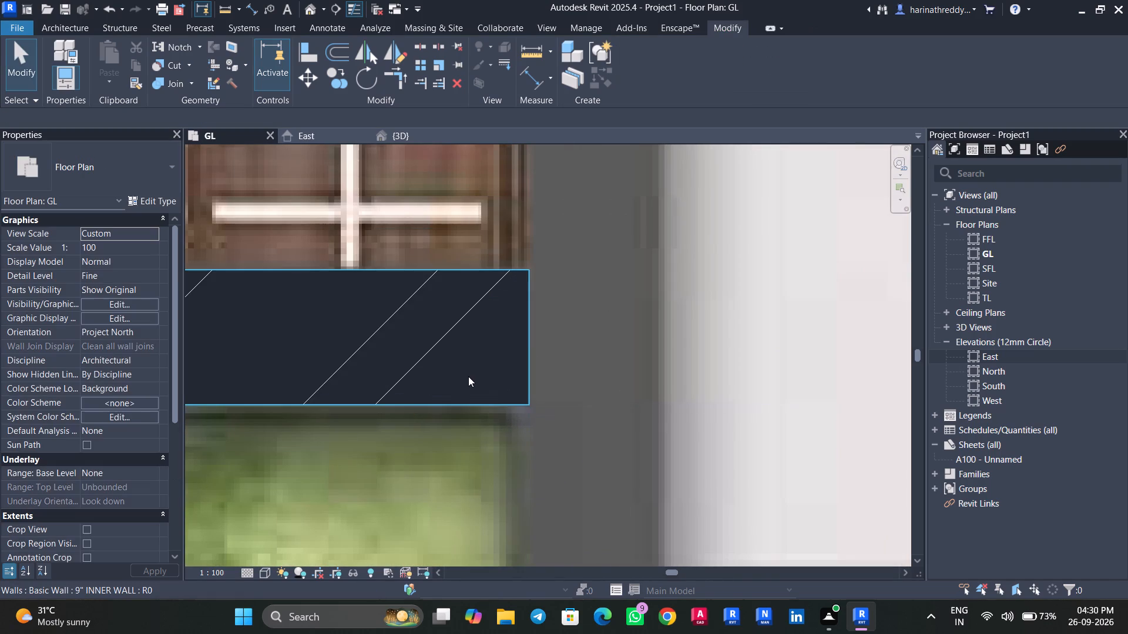
Draw a 9" INNER WALL about 61' 1" long along the planter-side exterior, from the Walk In's garden corner to the kitchen wall at PL-SH-03.
scroll(468, 376, down, 15)
click(468, 376)
middle_drag(358, 384, 538, 386)
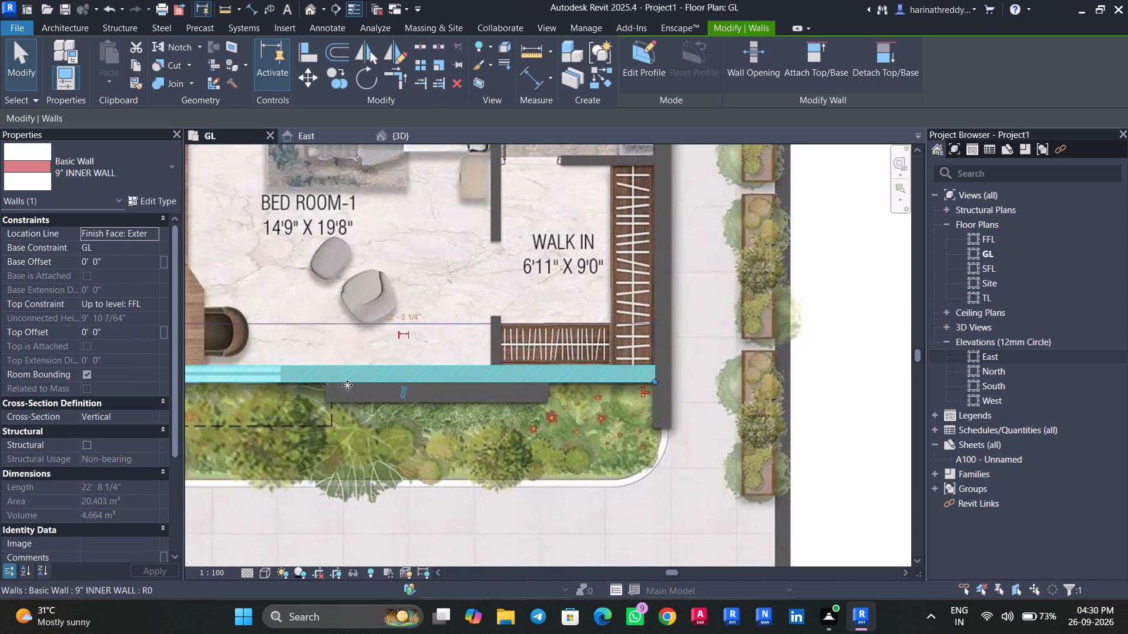
scroll(286, 382, up, 2)
scroll(286, 382, down, 1)
scroll(286, 382, up, 2)
middle_drag(526, 411, 227, 421)
middle_drag(439, 419, 368, 467)
scroll(367, 463, up, 1)
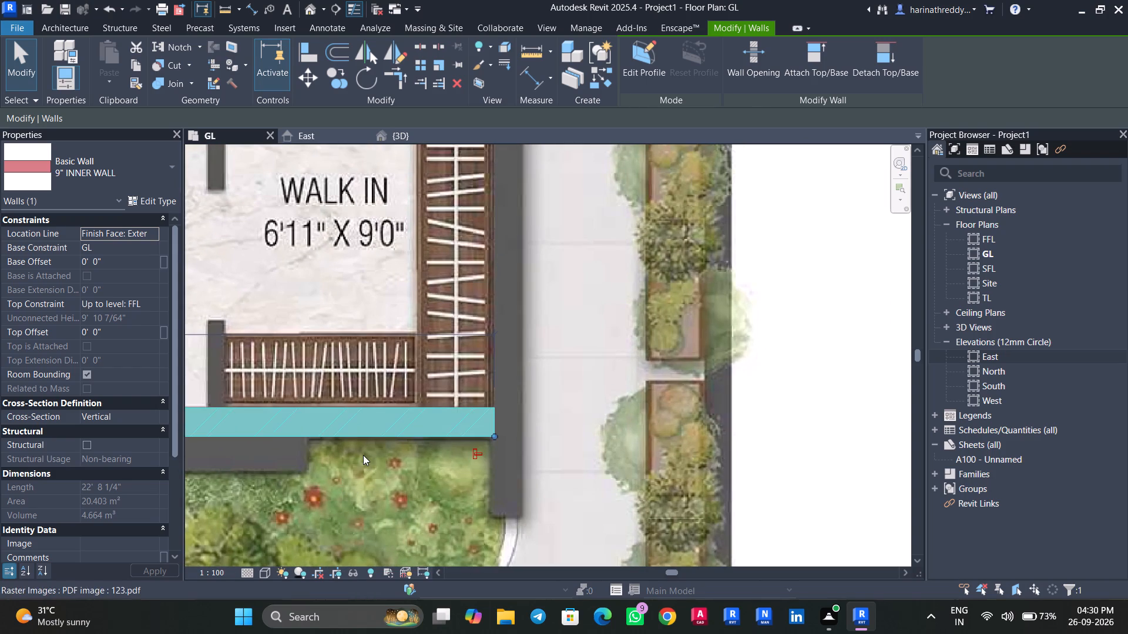
key(c)
key(s)
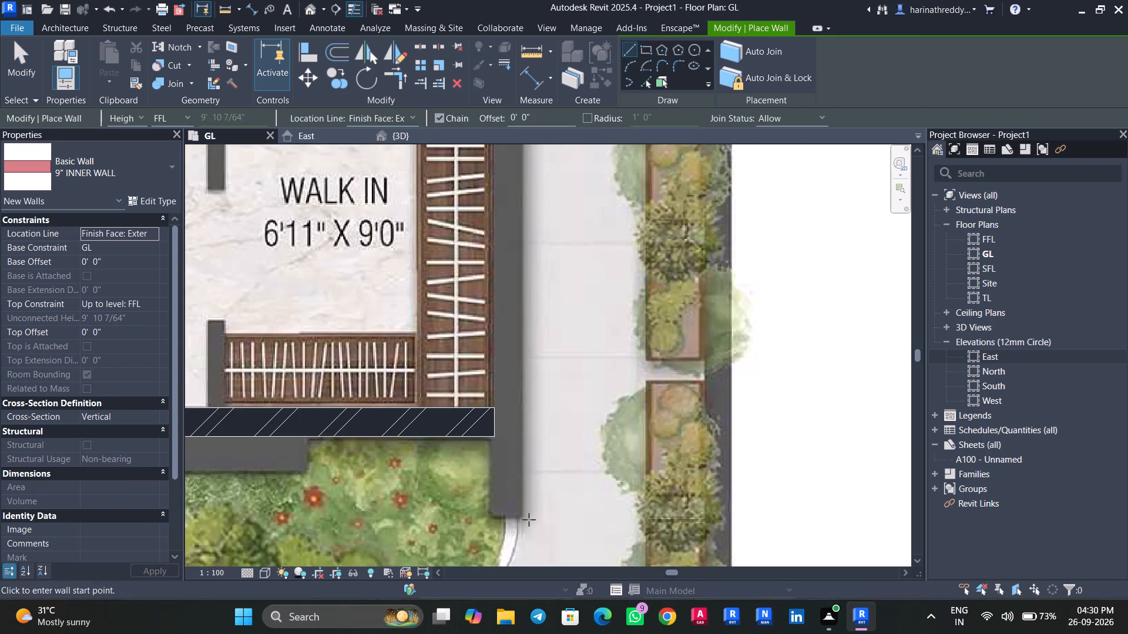
click(493, 517)
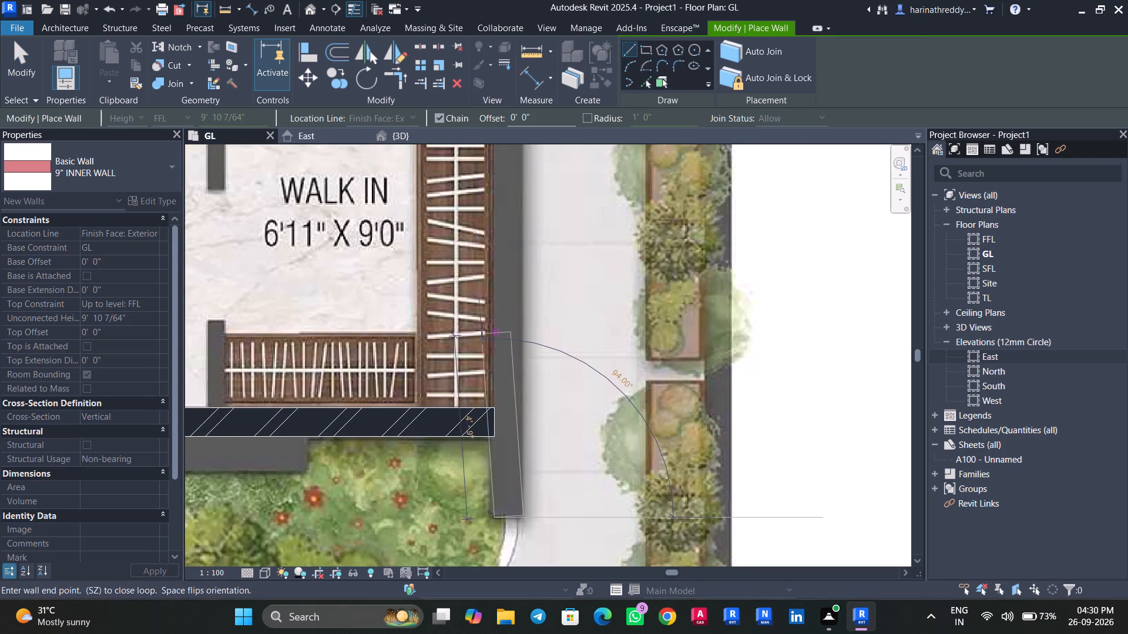
middle_drag(500, 244, 488, 467)
middle_drag(481, 255, 482, 296)
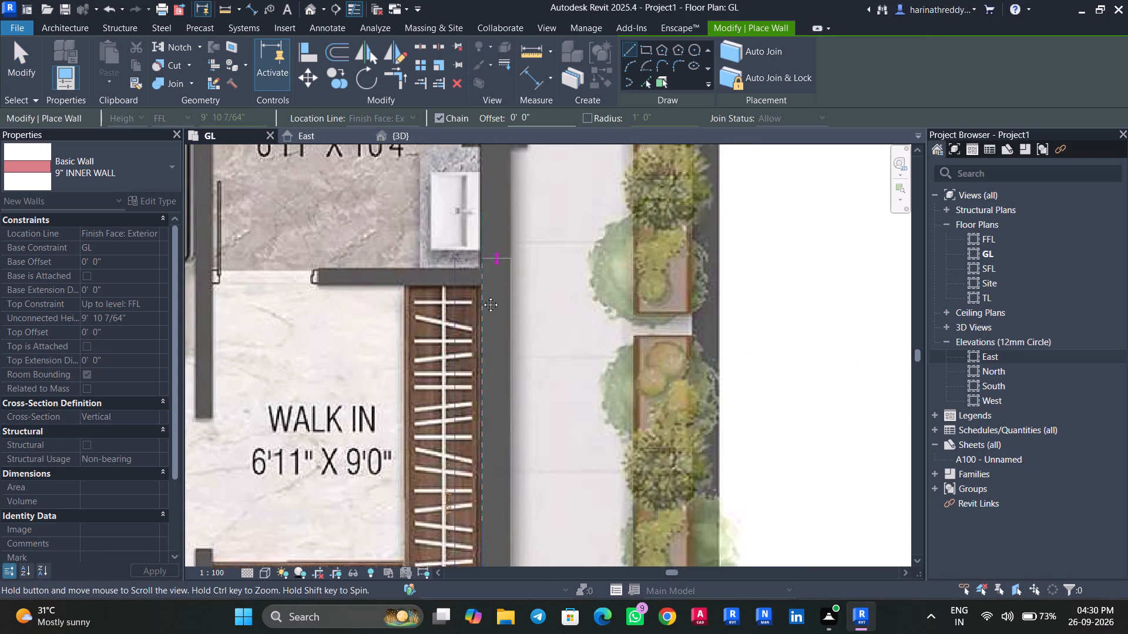
middle_drag(482, 296, 476, 385)
middle_drag(479, 274, 482, 362)
scroll(484, 357, up, 5)
middle_drag(484, 354, 481, 434)
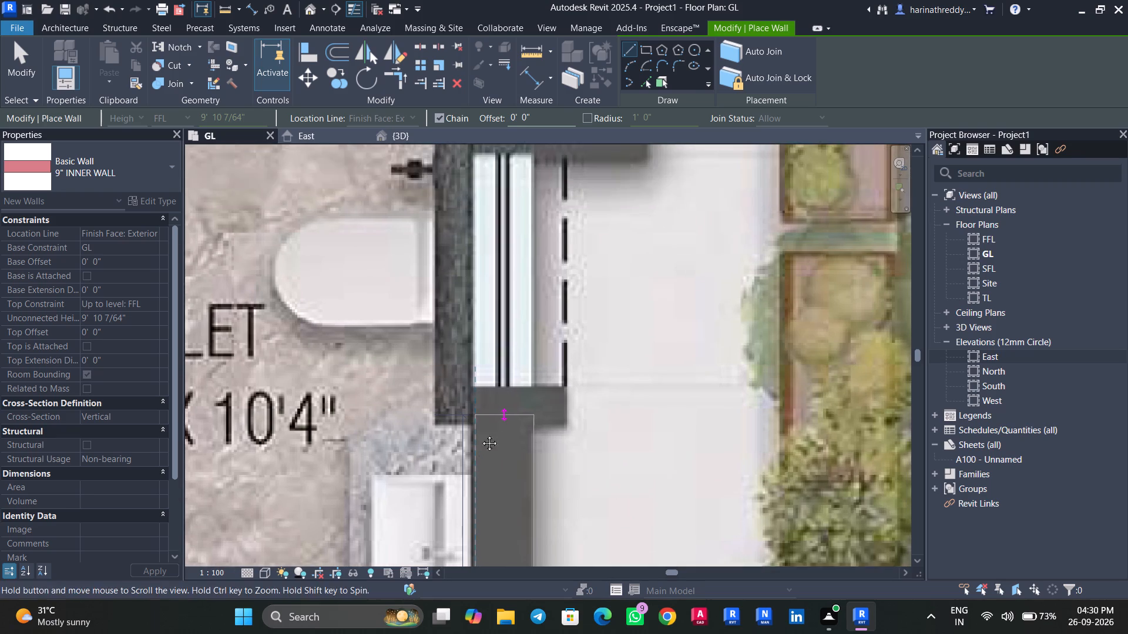
middle_drag(481, 434, 481, 443)
scroll(474, 405, down, 5)
middle_drag(479, 247, 482, 417)
scroll(482, 417, up, 1)
scroll(482, 410, down, 1)
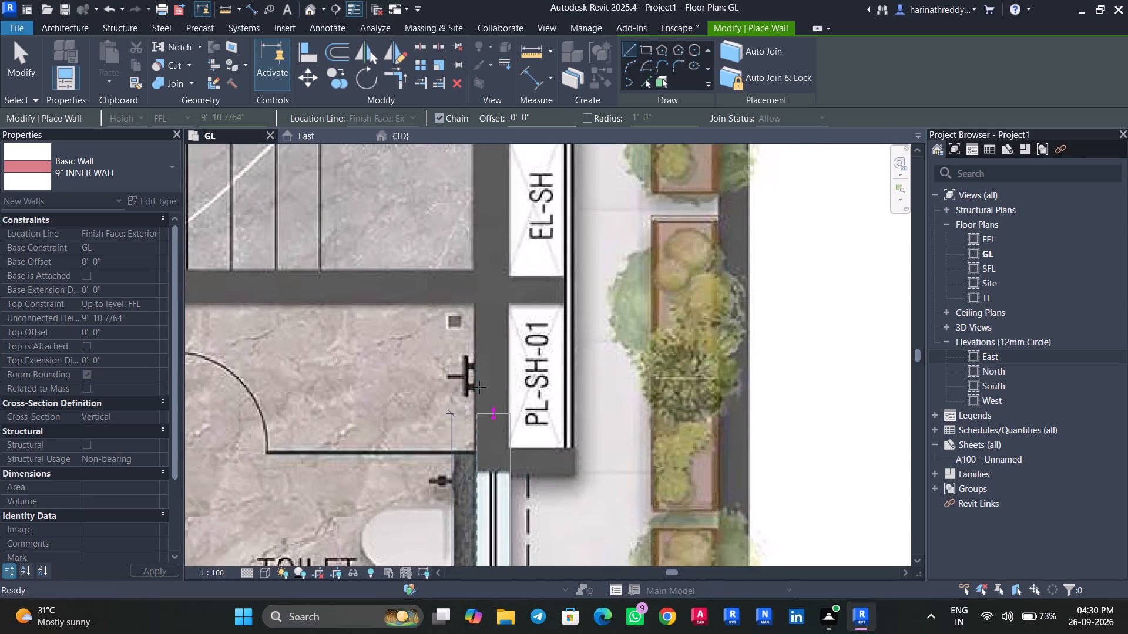
middle_drag(474, 210, 464, 416)
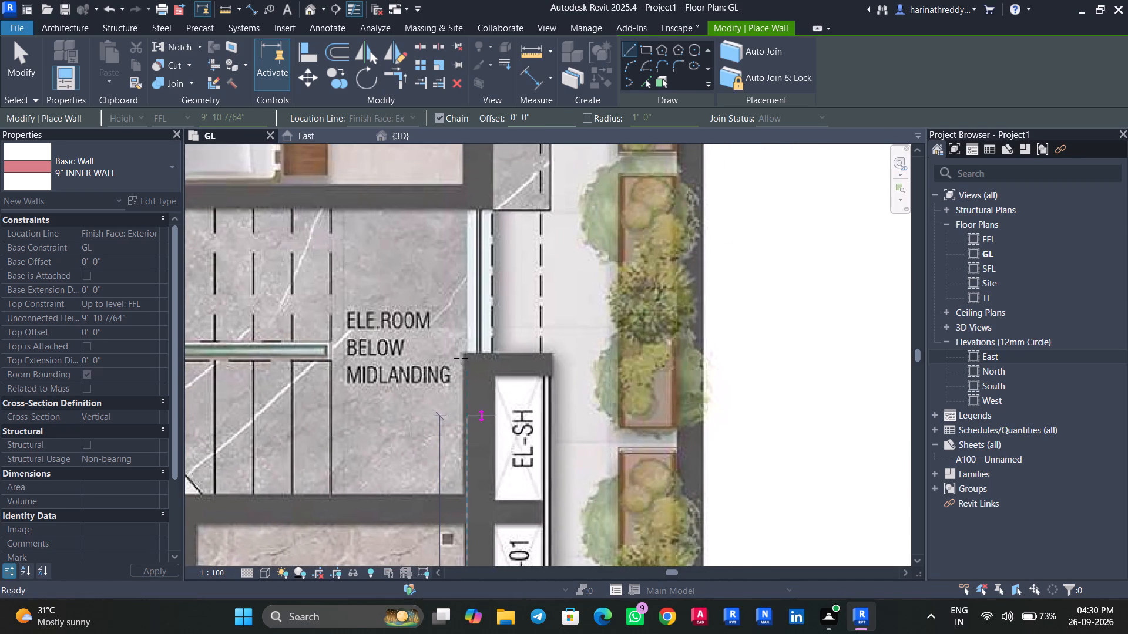
middle_drag(485, 217, 464, 429)
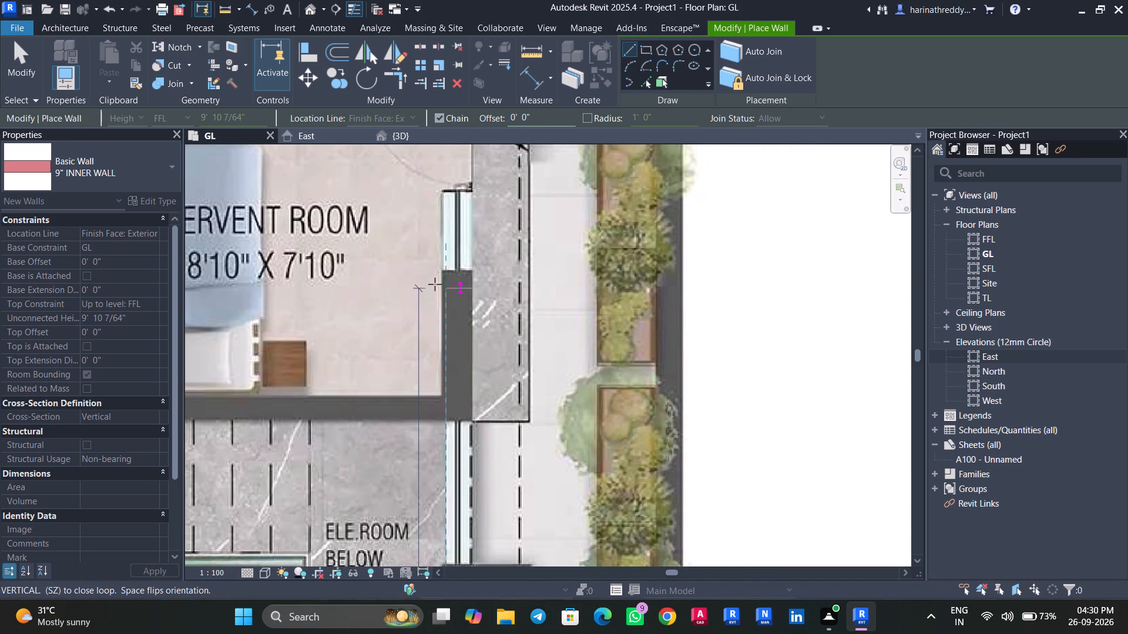
middle_drag(449, 188, 462, 410)
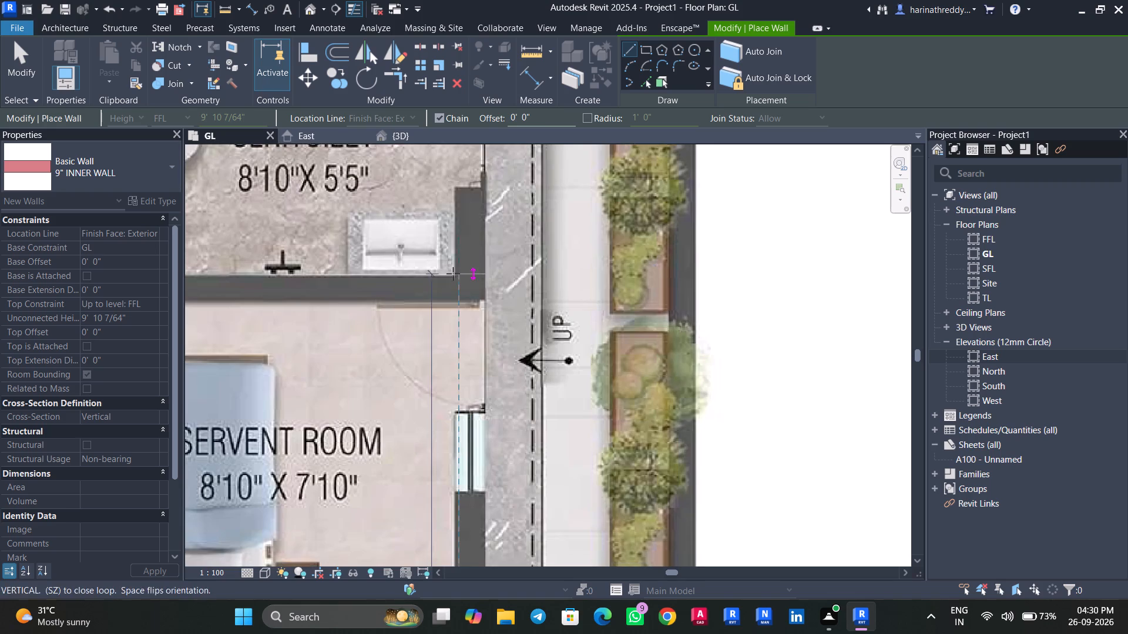
middle_drag(454, 274, 459, 500)
middle_drag(462, 247, 478, 466)
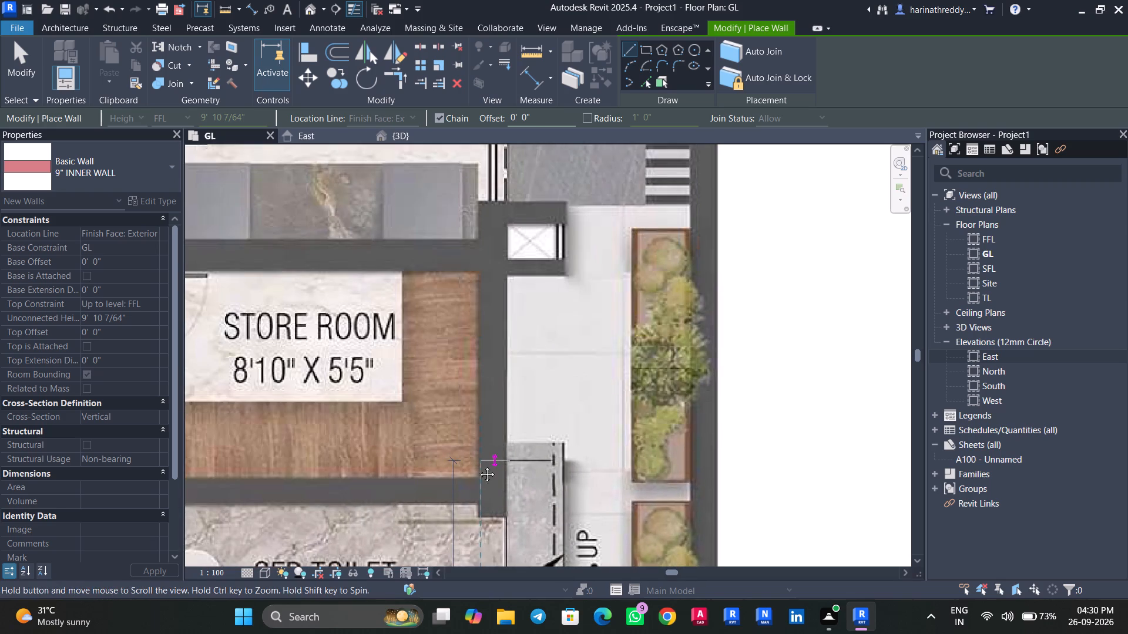
middle_drag(478, 466, 478, 459)
middle_drag(485, 234, 483, 428)
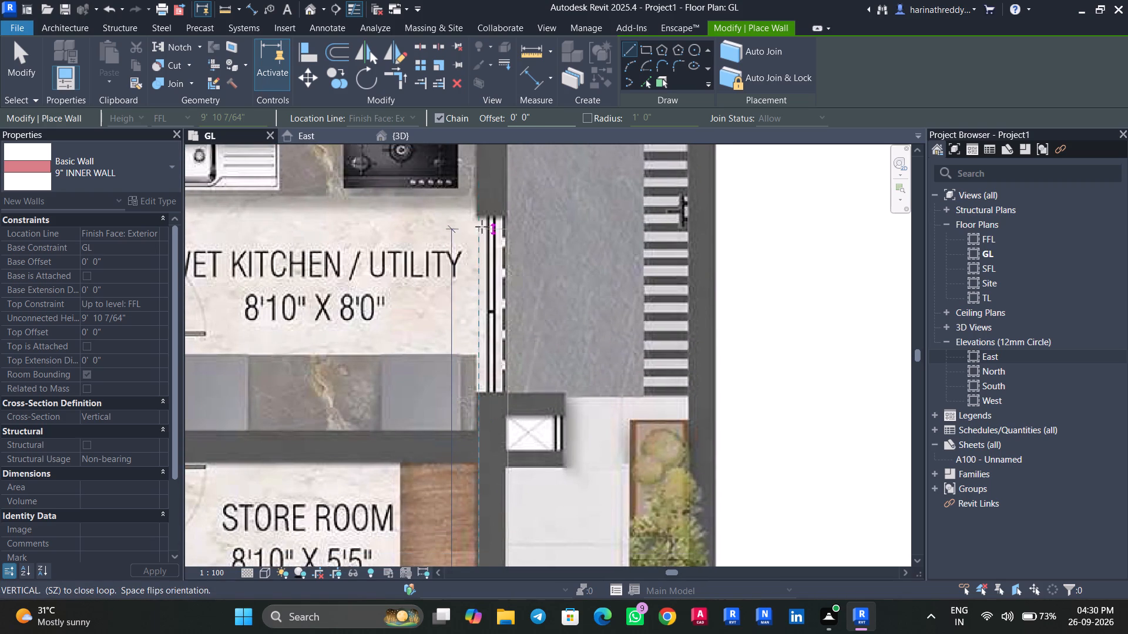
middle_drag(482, 227, 470, 448)
scroll(470, 452, up, 1)
scroll(484, 283, up, 5)
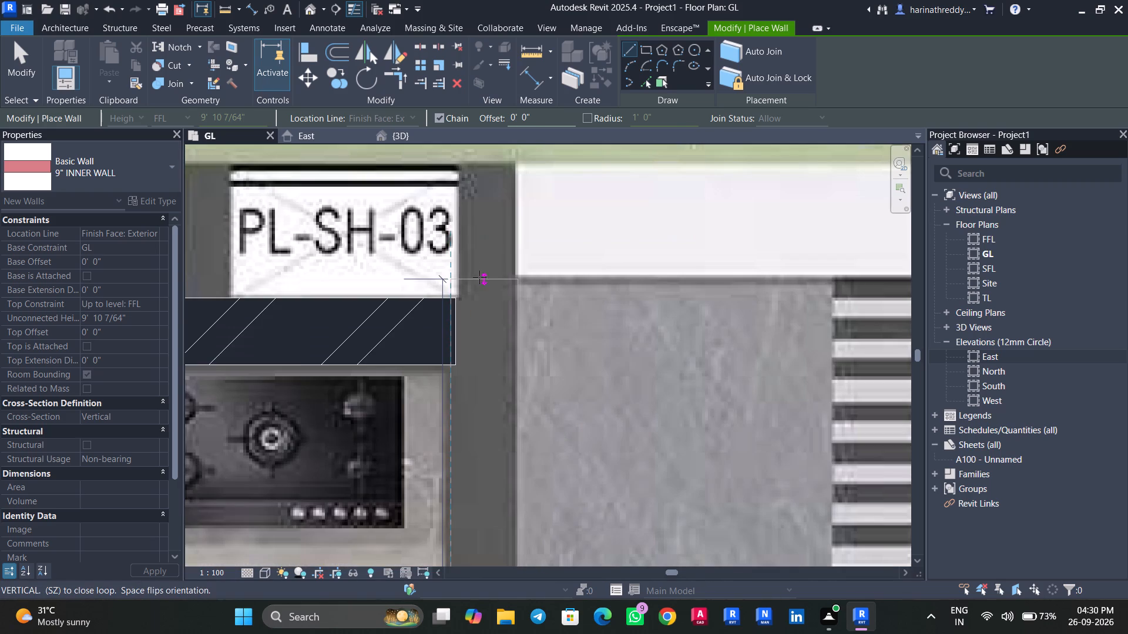
click(474, 298)
key(Escape)
key(Escape)
key(Escape)
key(Escape)
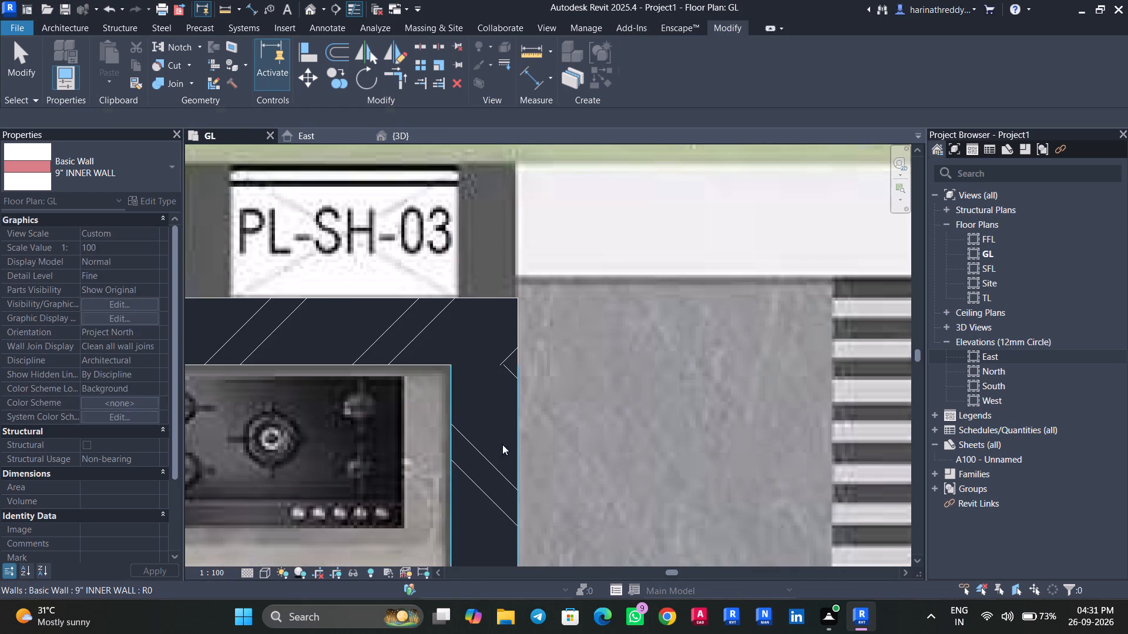
Examine the new planter-side wall's alignment with the plan from the wet kitchen past the store room to the servant room.
click(503, 457)
scroll(496, 451, up, 1)
scroll(496, 451, down, 2)
scroll(496, 451, up, 1)
scroll(496, 451, down, 6)
middle_drag(512, 483, 553, 187)
middle_drag(579, 420, 579, 275)
scroll(519, 376, up, 2)
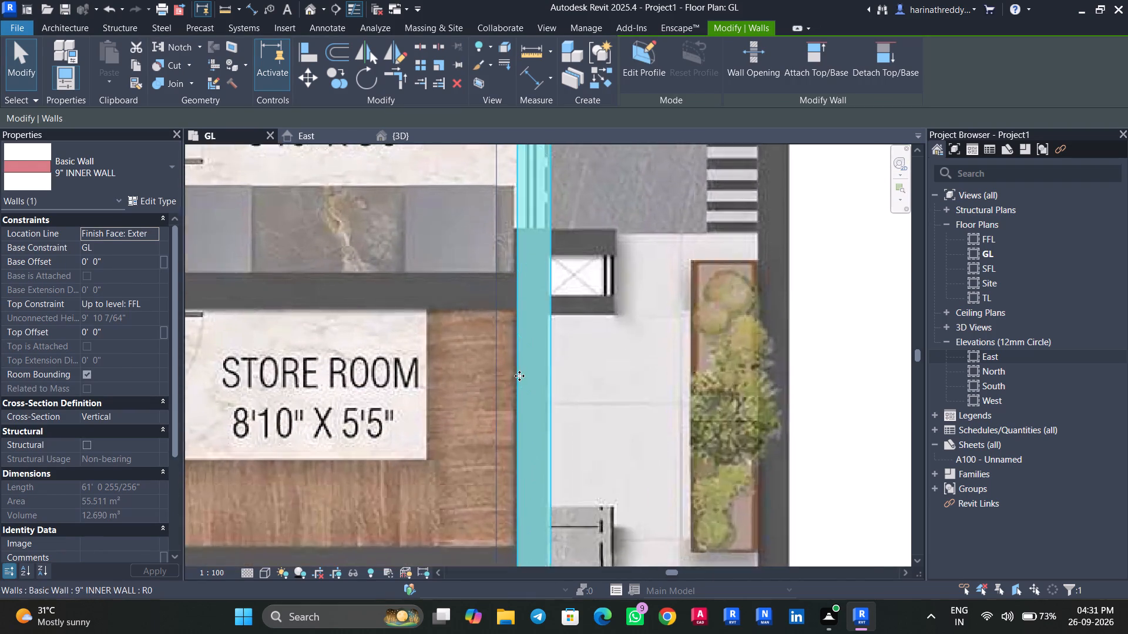
scroll(519, 376, up, 2)
key(Escape)
scroll(461, 401, down, 11)
middle_drag(535, 443, 592, 224)
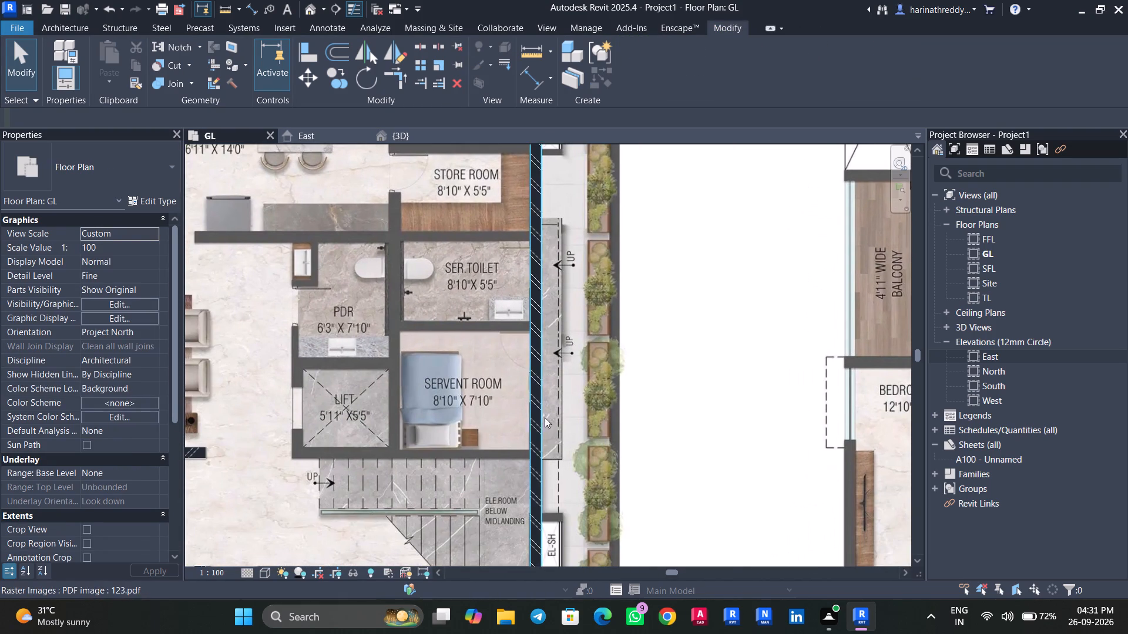
Examine the planter-side wall's alignment with the plan from the servant room past the stairs and Bed Room-1's toilet to the Walk In.
click(534, 426)
scroll(533, 427, up, 5)
middle_drag(489, 450, 545, 177)
scroll(496, 364, down, 3)
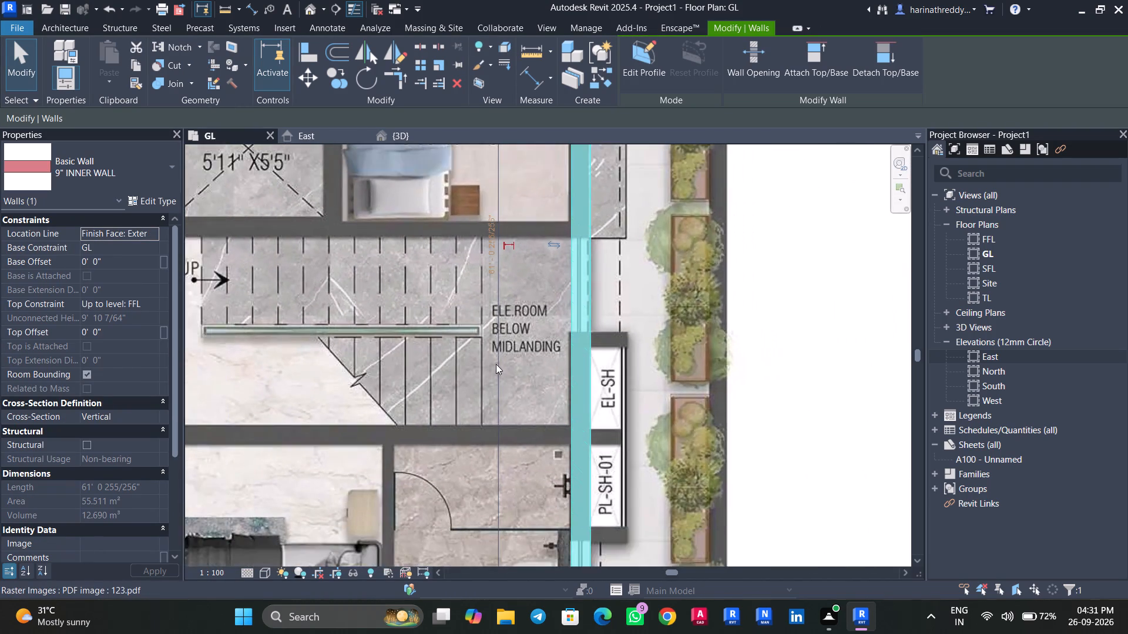
middle_drag(495, 381, 495, 271)
middle_drag(467, 445, 496, 329)
key(Escape)
click(585, 316)
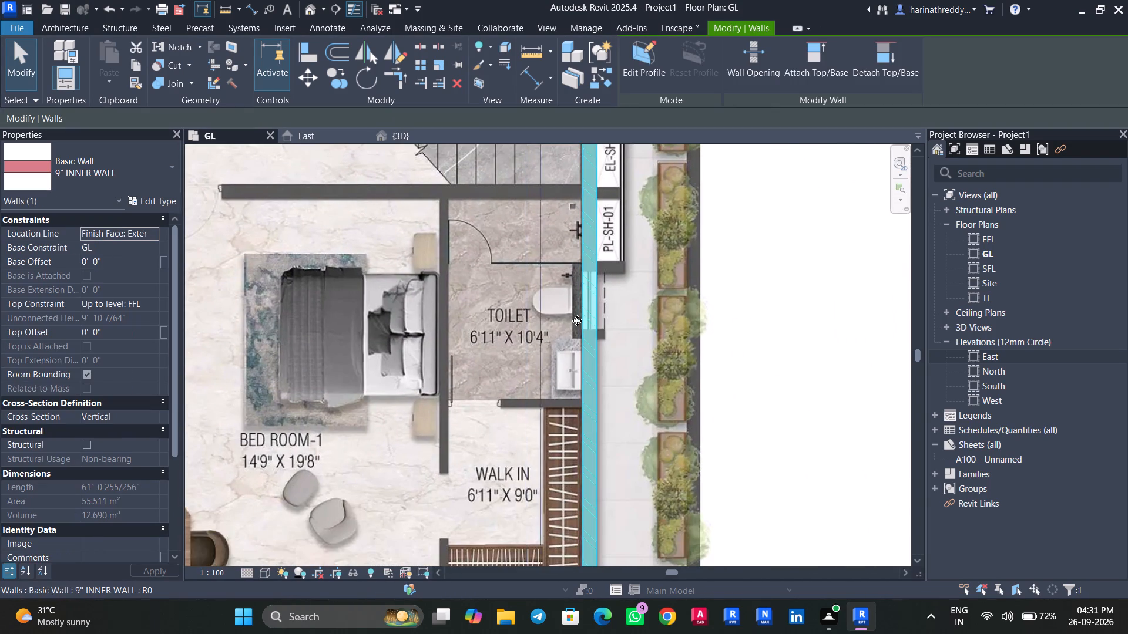
scroll(577, 321, up, 3)
scroll(577, 321, down, 1)
scroll(577, 321, up, 7)
middle_drag(551, 344, 356, 457)
scroll(353, 455, down, 9)
middle_drag(348, 443, 457, 410)
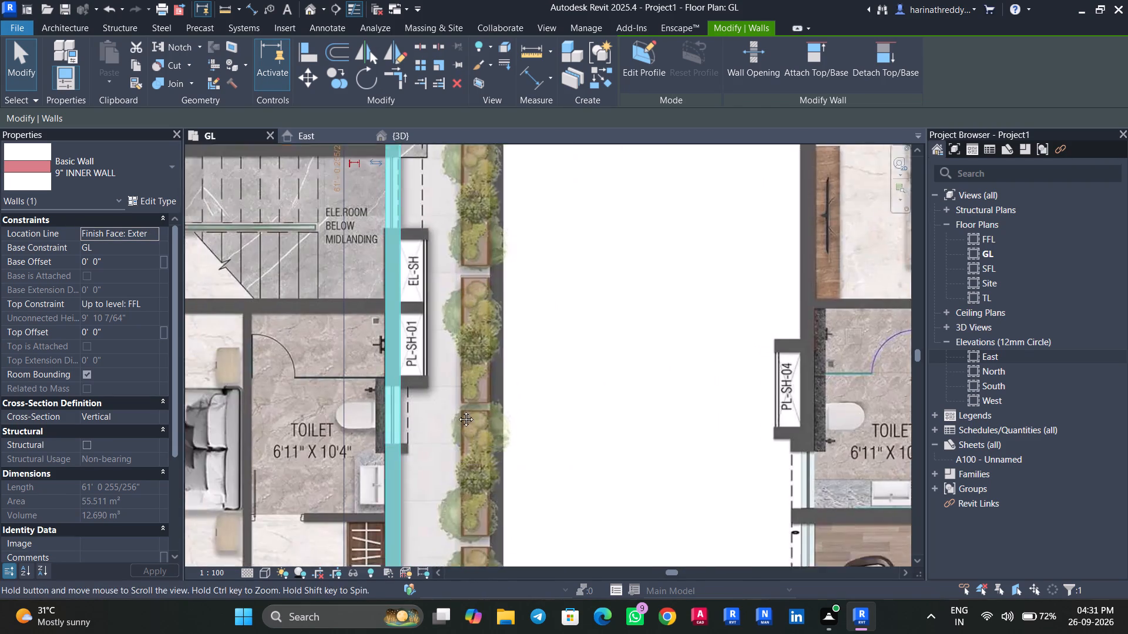
middle_drag(457, 410, 530, 391)
scroll(464, 416, down, 3)
middle_drag(464, 416, 501, 312)
scroll(488, 339, up, 1)
key(Escape)
key(Escape)
Measure the thickness of the partition between Bed Room-1 and the Walk In on the 123.pdf plan.
click(476, 380)
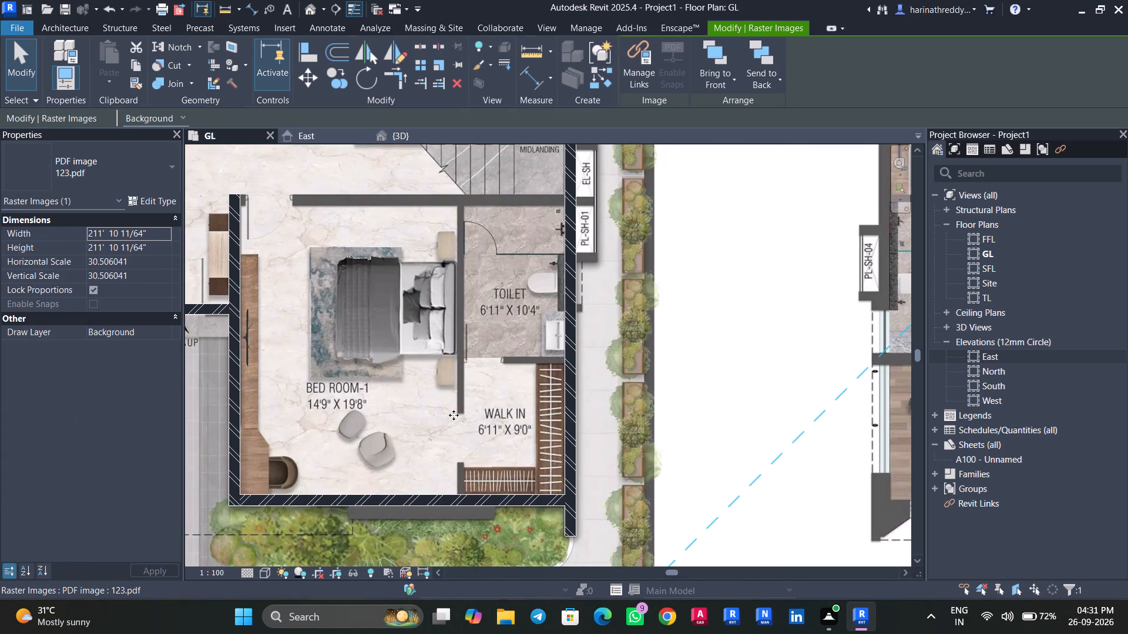
click(440, 63)
scroll(459, 397, up, 2)
scroll(459, 397, down, 1)
scroll(460, 397, up, 4)
scroll(460, 392, down, 1)
scroll(460, 392, up, 5)
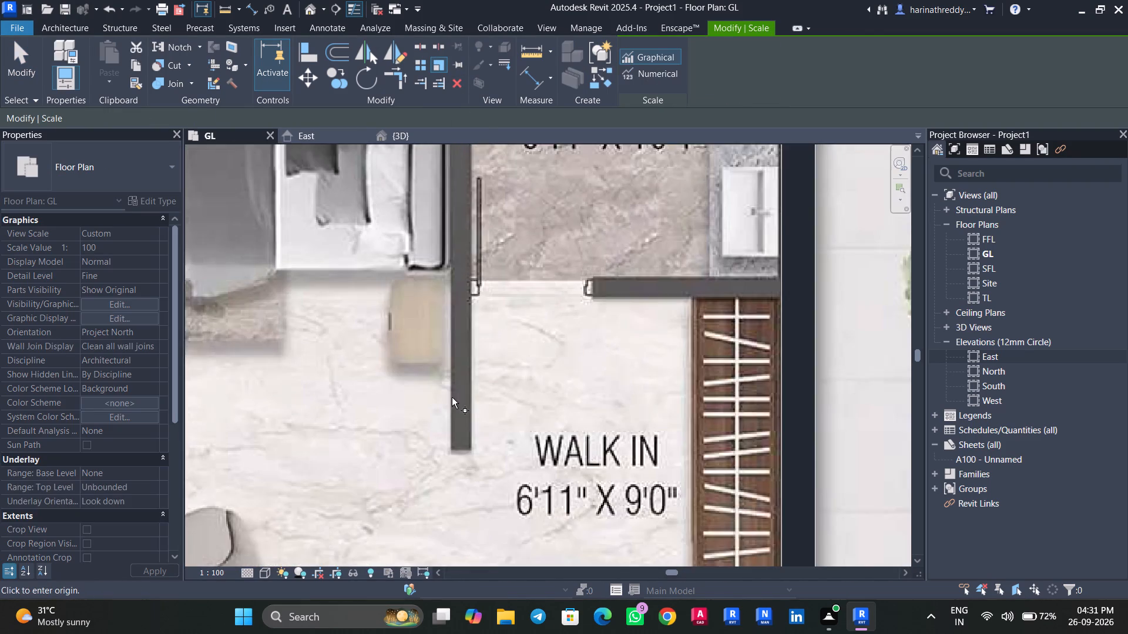
scroll(452, 396, up, 5)
click(448, 390)
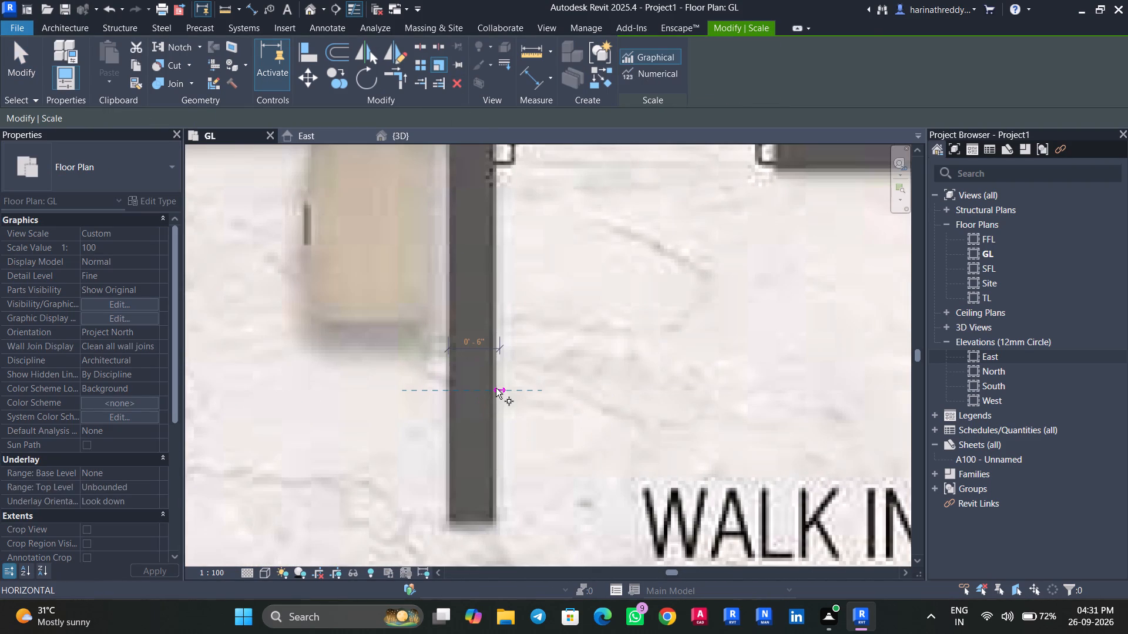
key(Escape)
key(Escape)
key(Escape)
Duplicate the 9" INNER WALL type for new walls under the name 6" WALL.
key(w)
key(a)
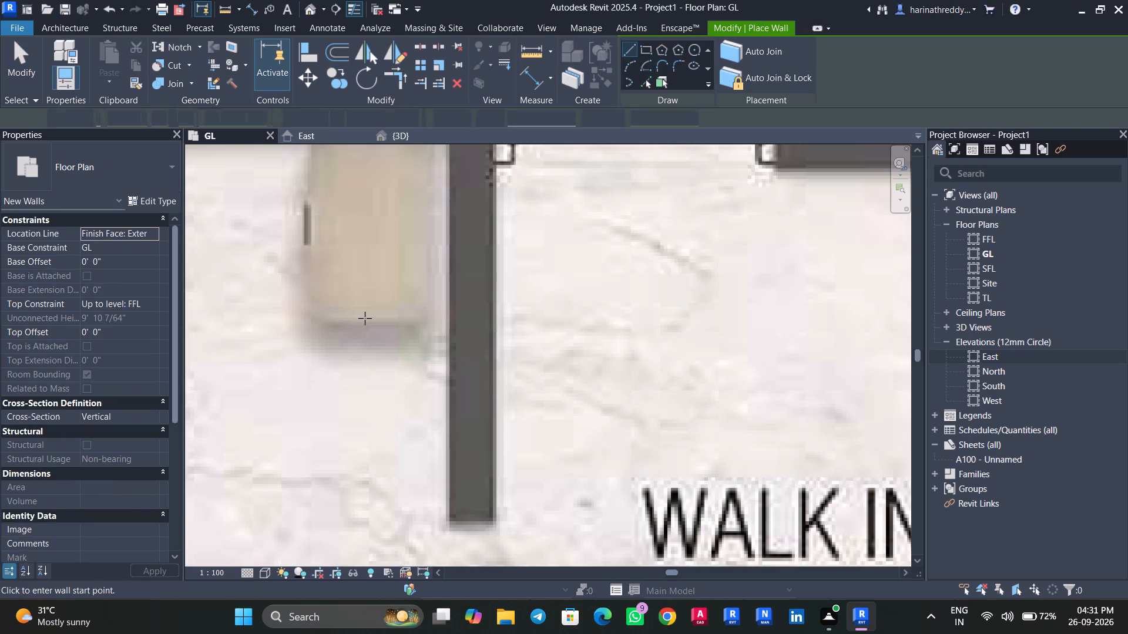
click(152, 201)
click(1007, 89)
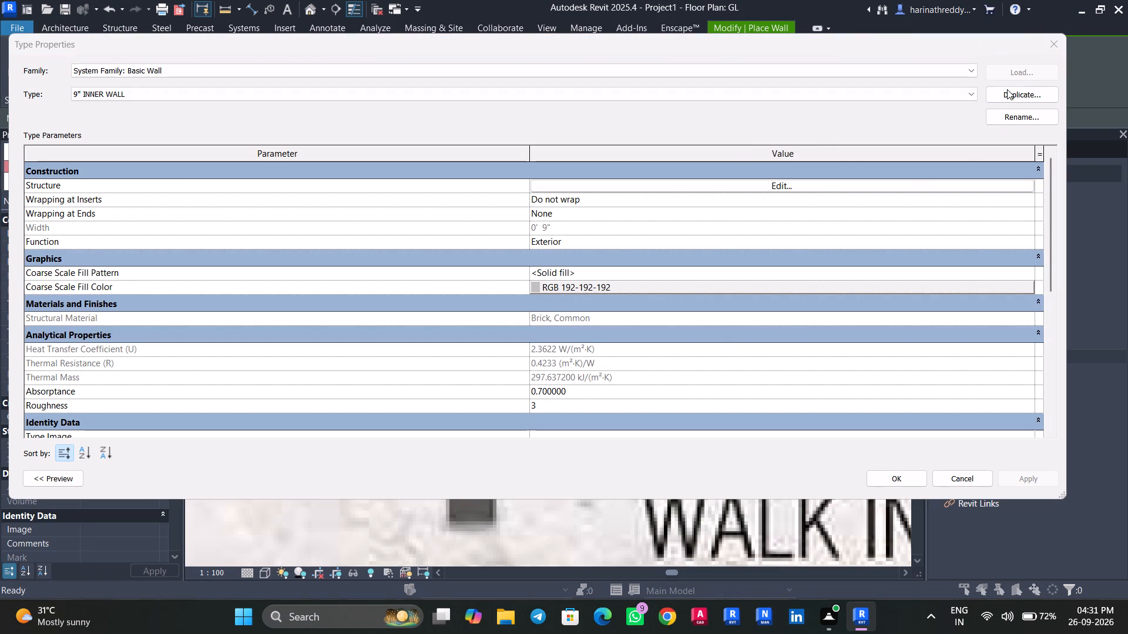
text(6" WALL)
key(Return)
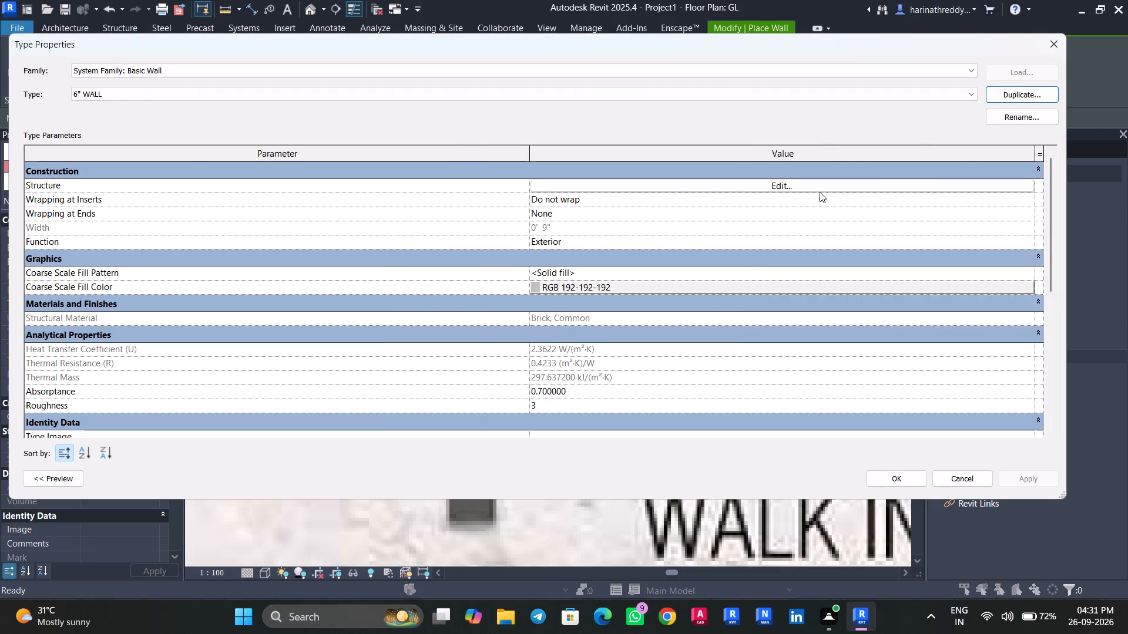
Set the structure layer thickness of the 6" WALL type to 6".
click(820, 191)
click(636, 186)
text(6")
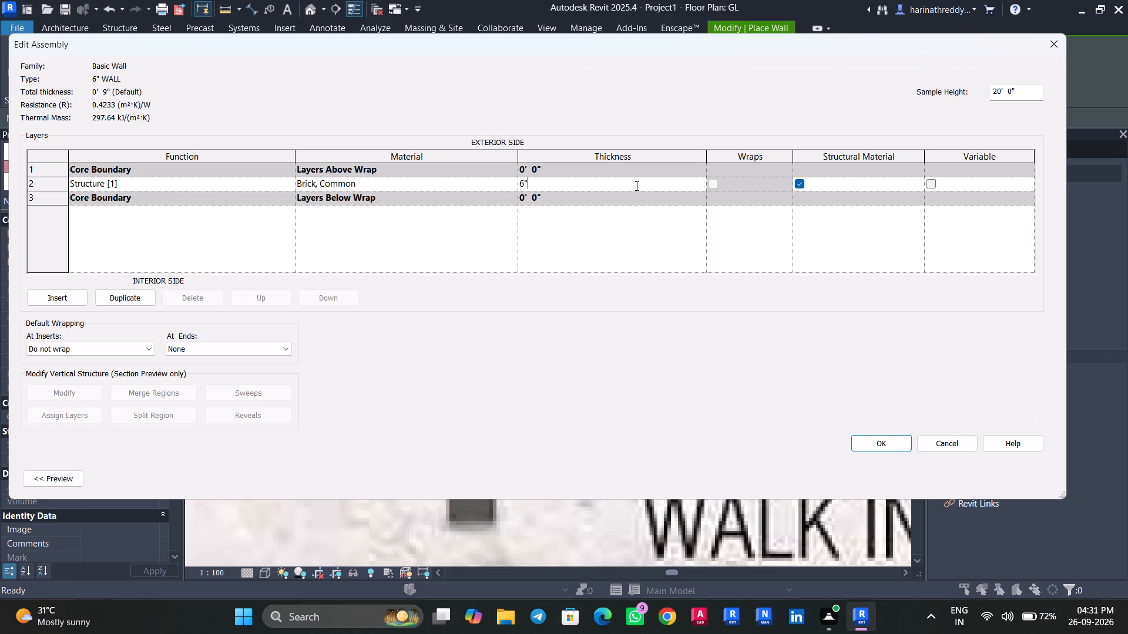
key(Return)
click(895, 438)
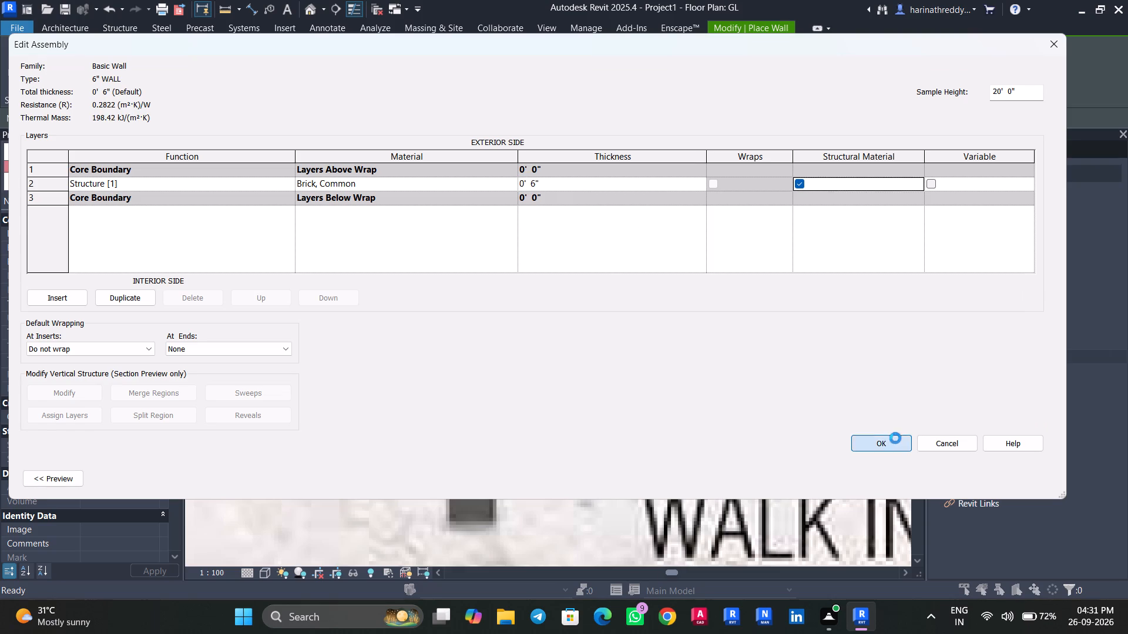
click(1021, 470)
click(908, 471)
Draw a 6" WALL about 20' 3 1/4" long between Bed Room-1 and the Walk In/toilet, from the garden-side wall to the stair wall.
scroll(424, 372, down, 5)
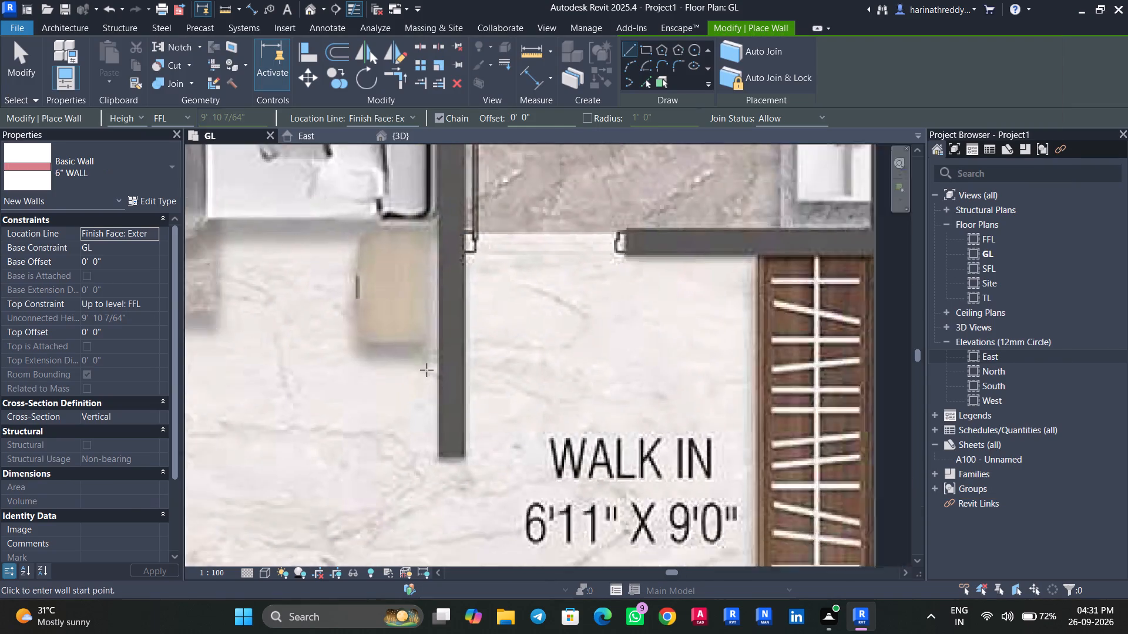
scroll(427, 370, down, 2)
middle_drag(444, 404, 511, 235)
scroll(513, 475, up, 11)
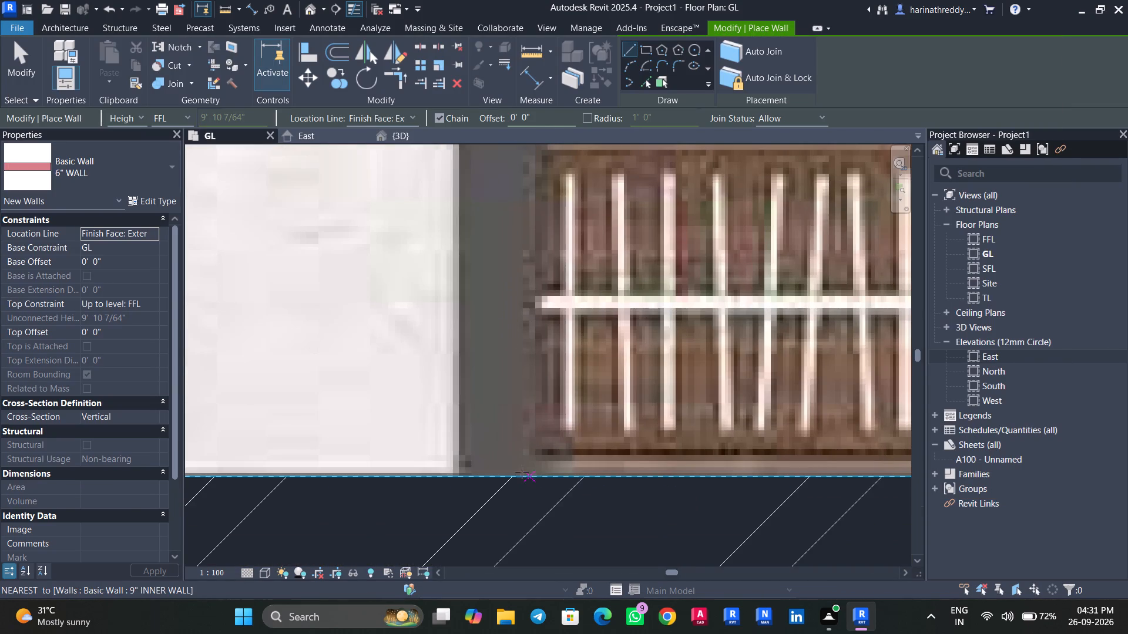
click(456, 473)
middle_drag(461, 294, 461, 455)
scroll(461, 437, down, 7)
middle_drag(458, 212, 462, 403)
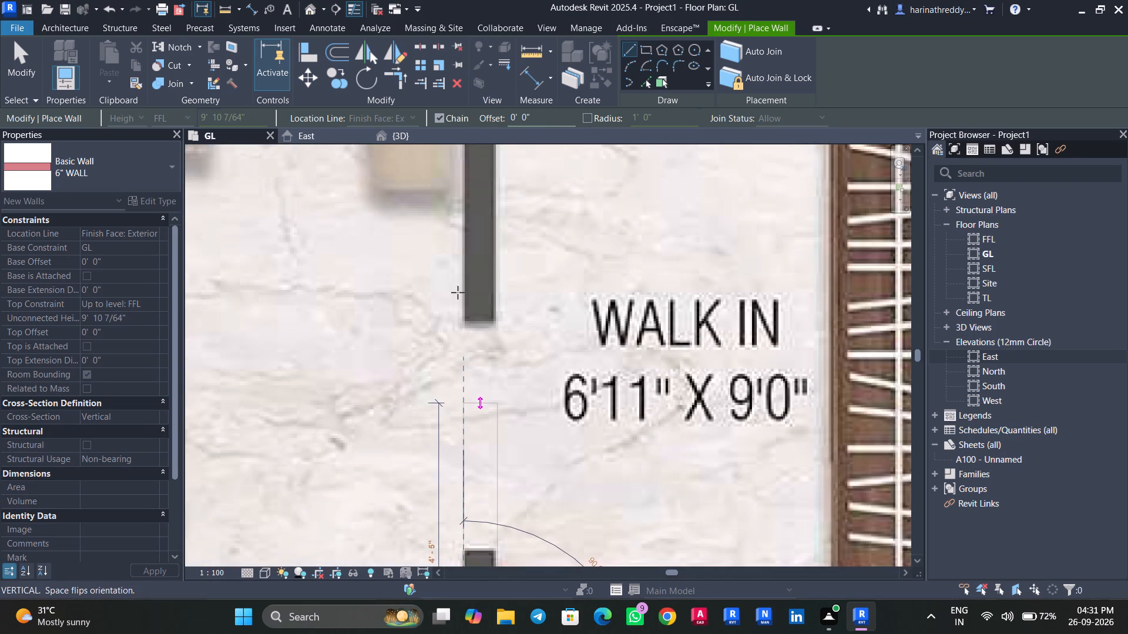
middle_drag(463, 264, 446, 494)
middle_drag(451, 205, 451, 431)
middle_drag(446, 270, 435, 495)
scroll(443, 292, down, 1)
middle_drag(444, 294, 461, 506)
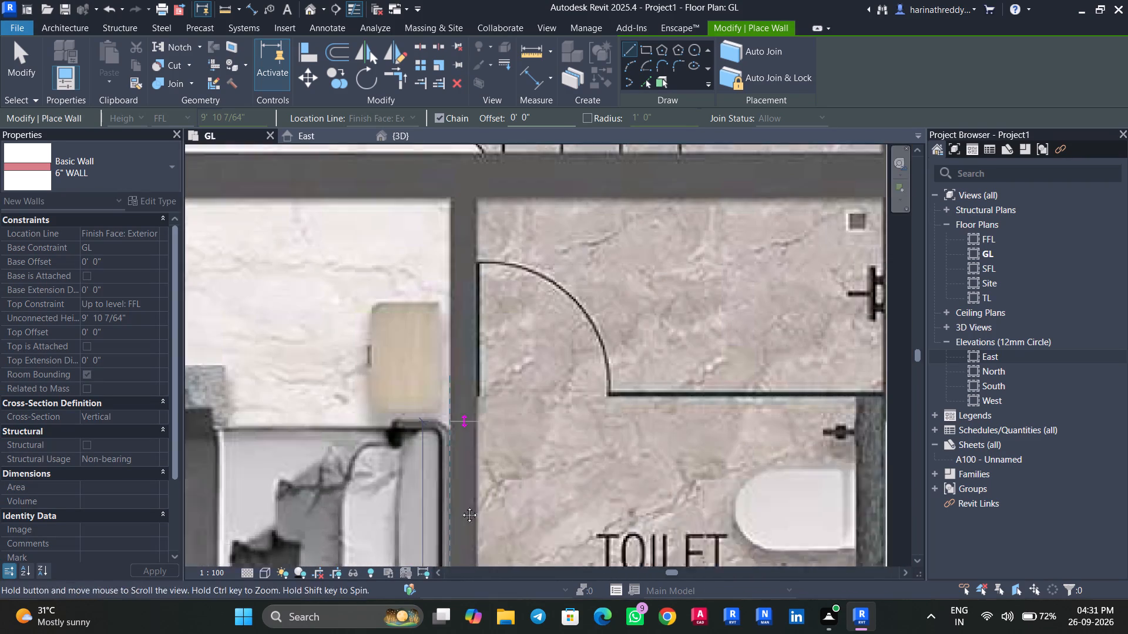
middle_drag(461, 506, 465, 510)
scroll(470, 296, up, 8)
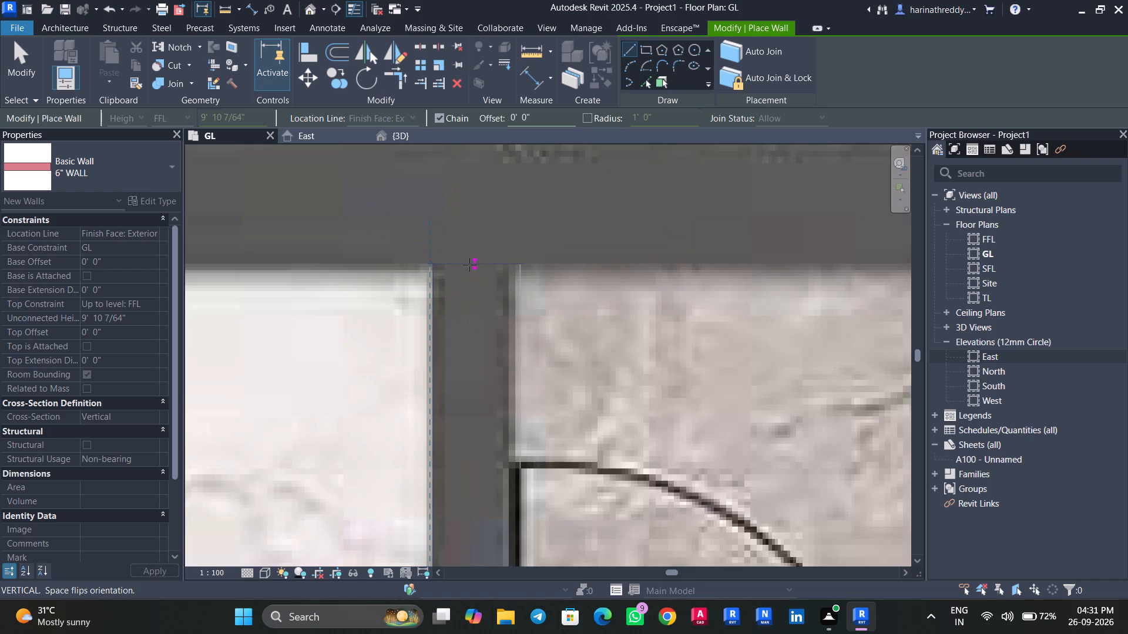
click(469, 265)
key(Escape)
key(Escape)
key(Escape)
Check the new 6" WALL against the plan down to the Walk In opening and temporarily hide it.
click(478, 321)
scroll(479, 321, down, 4)
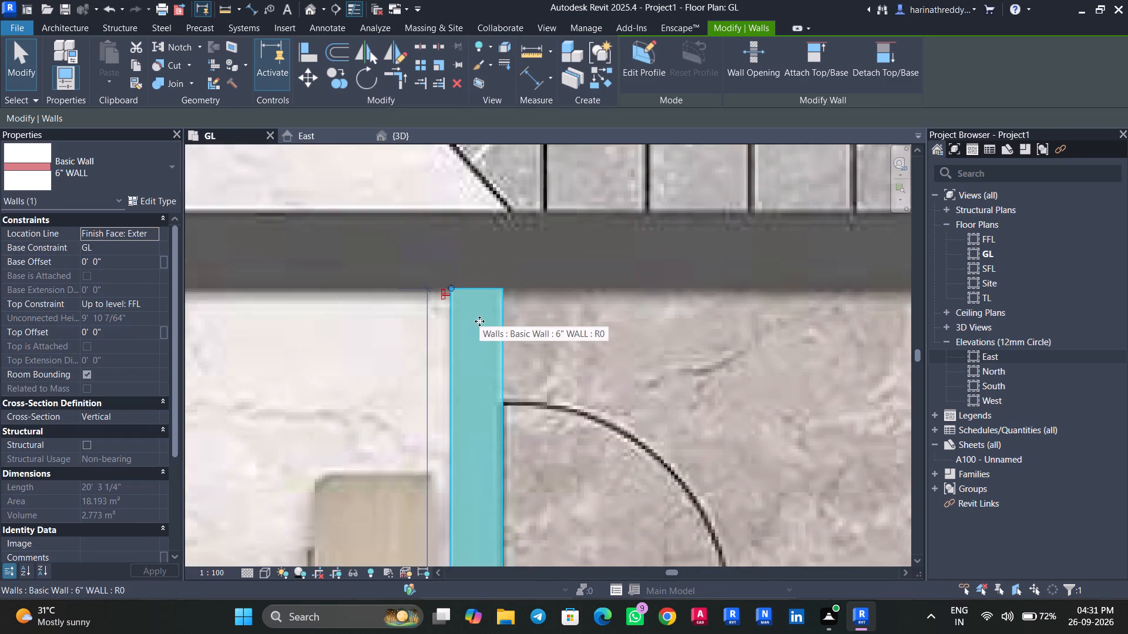
scroll(485, 331, up, 2)
scroll(485, 331, down, 1)
scroll(486, 331, up, 2)
scroll(487, 331, down, 11)
scroll(488, 331, up, 1)
scroll(488, 331, down, 2)
middle_drag(553, 431, 596, 195)
scroll(595, 206, up, 1)
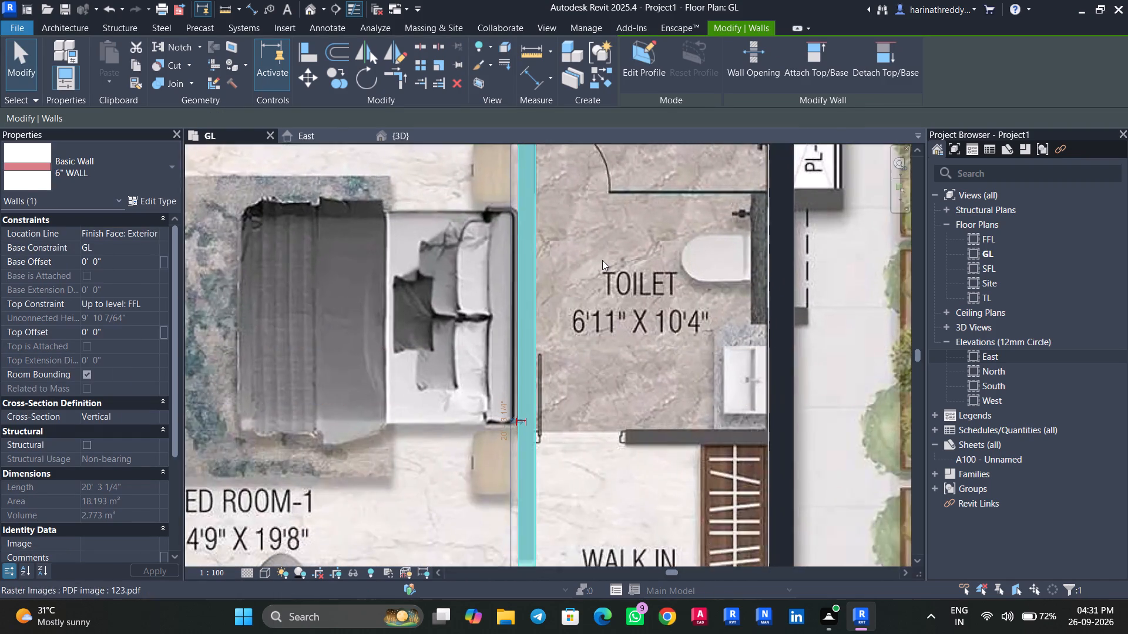
middle_drag(606, 409, 606, 199)
scroll(606, 240, up, 1)
scroll(526, 382, up, 6)
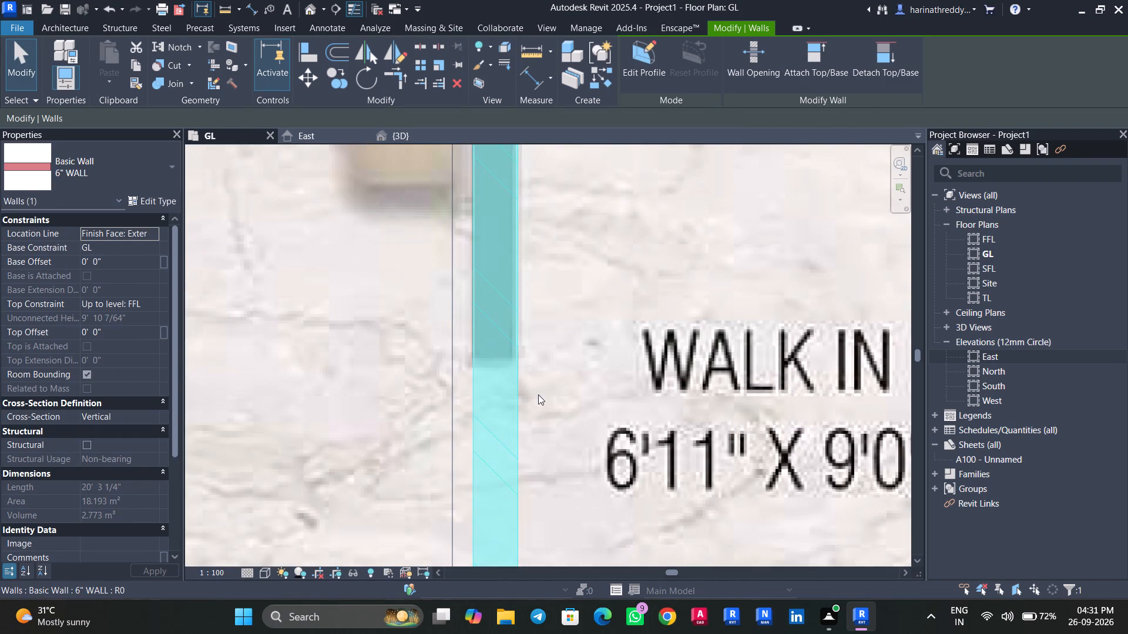
text(HH)
Measure the Walk In partition's thickness on the plan again between its edges and restore the temporarily hidden wall.
click(513, 295)
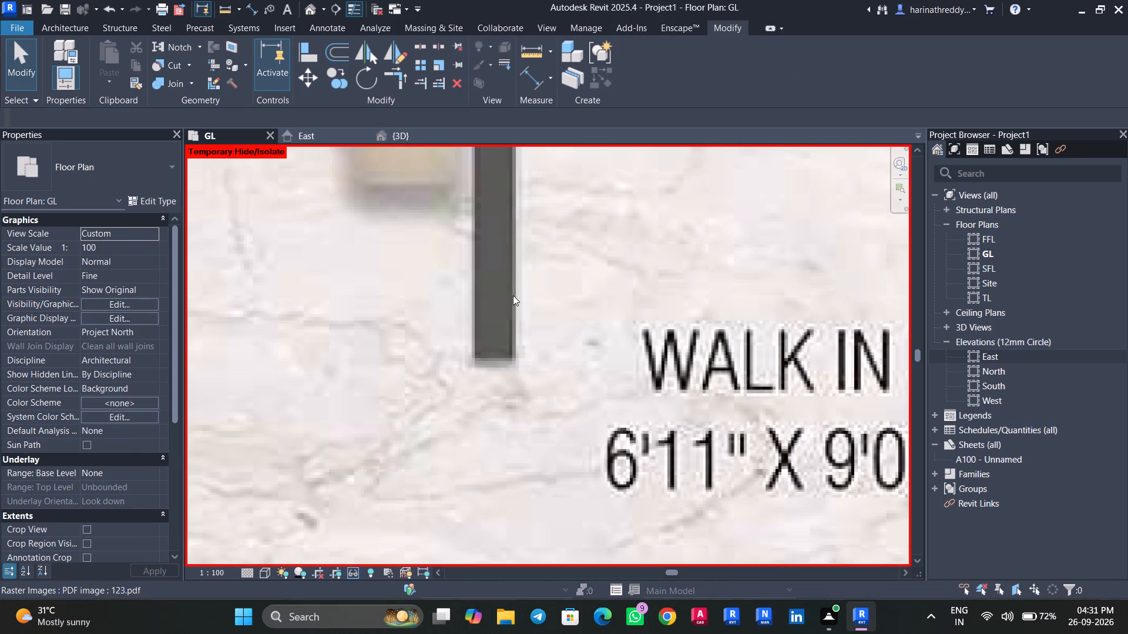
click(421, 66)
key(Escape)
key(Escape)
key(Escape)
click(408, 238)
click(439, 71)
scroll(482, 267, up, 8)
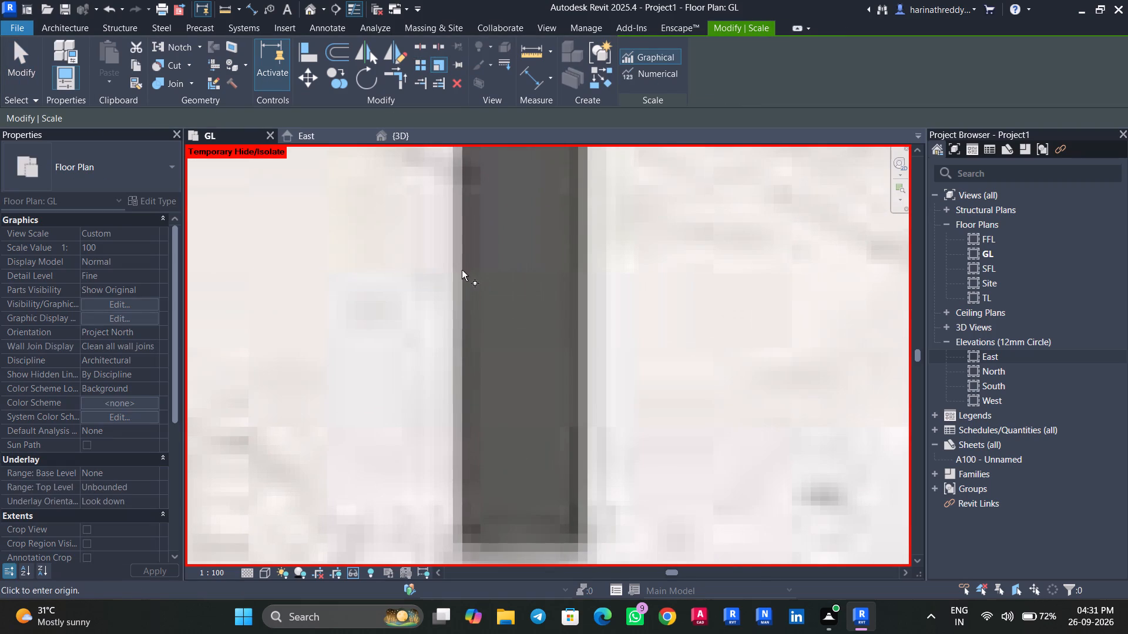
click(461, 269)
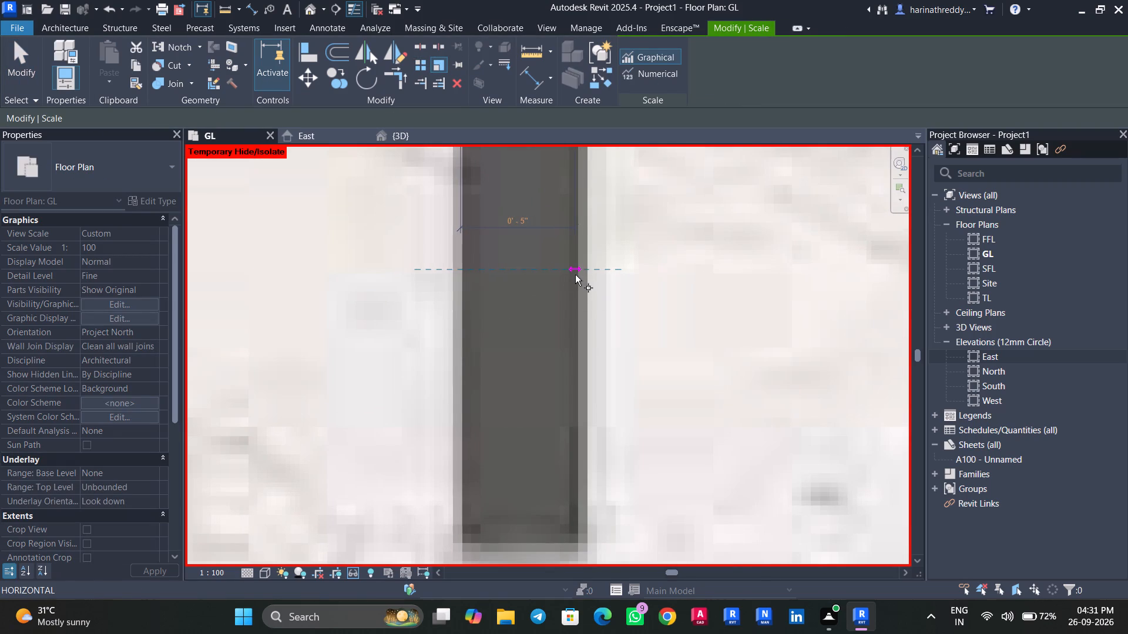
key(Escape)
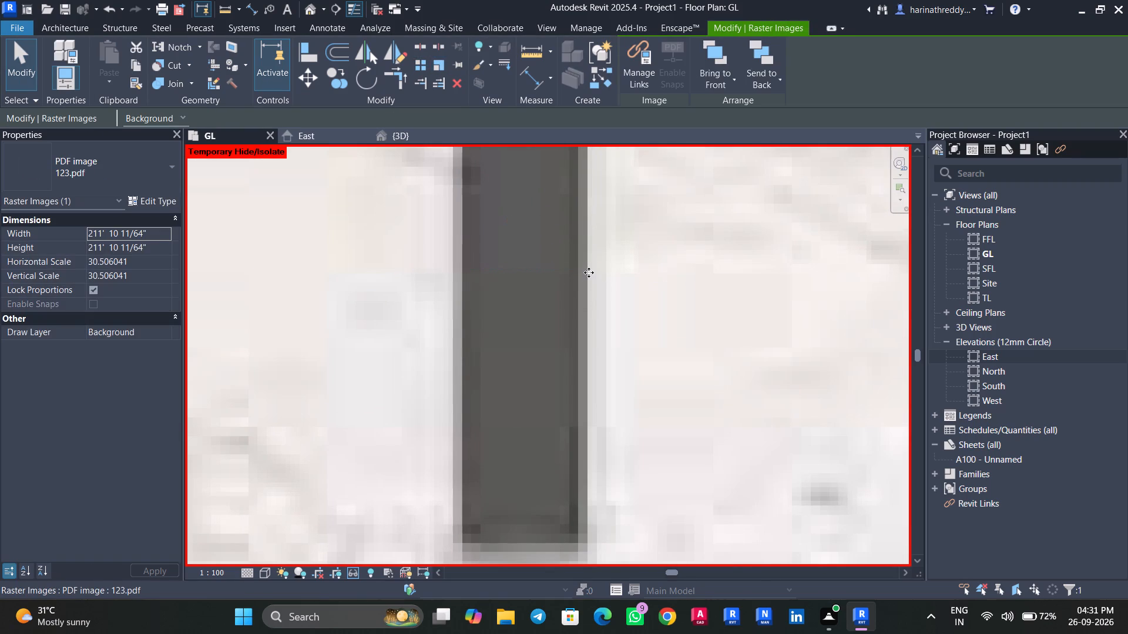
click(589, 272)
click(438, 65)
scroll(596, 275, up, 3)
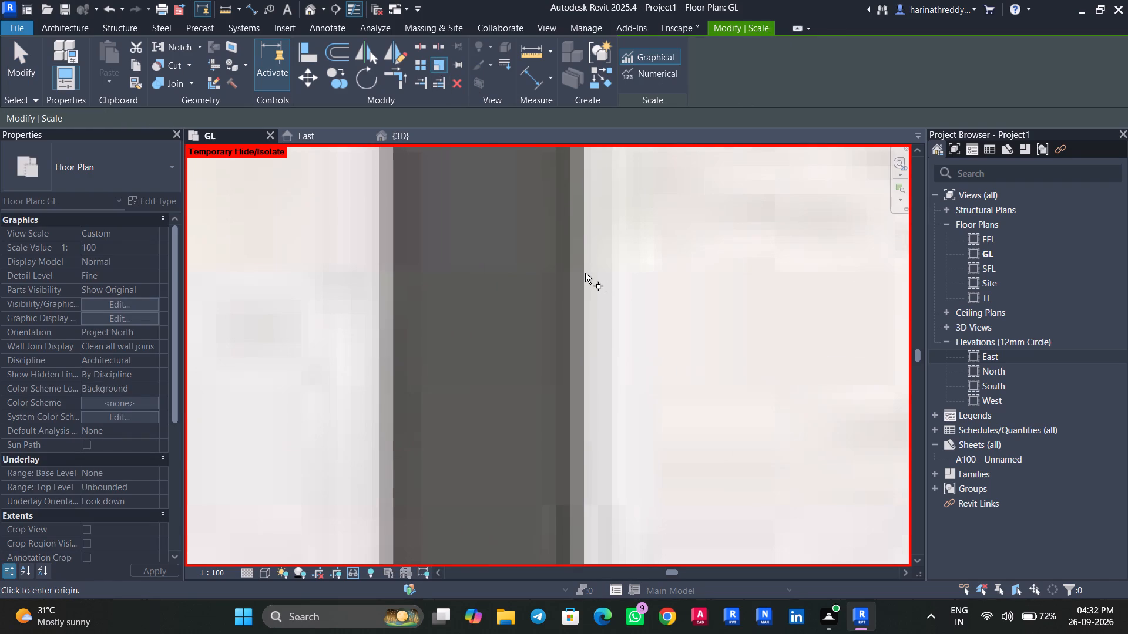
click(583, 272)
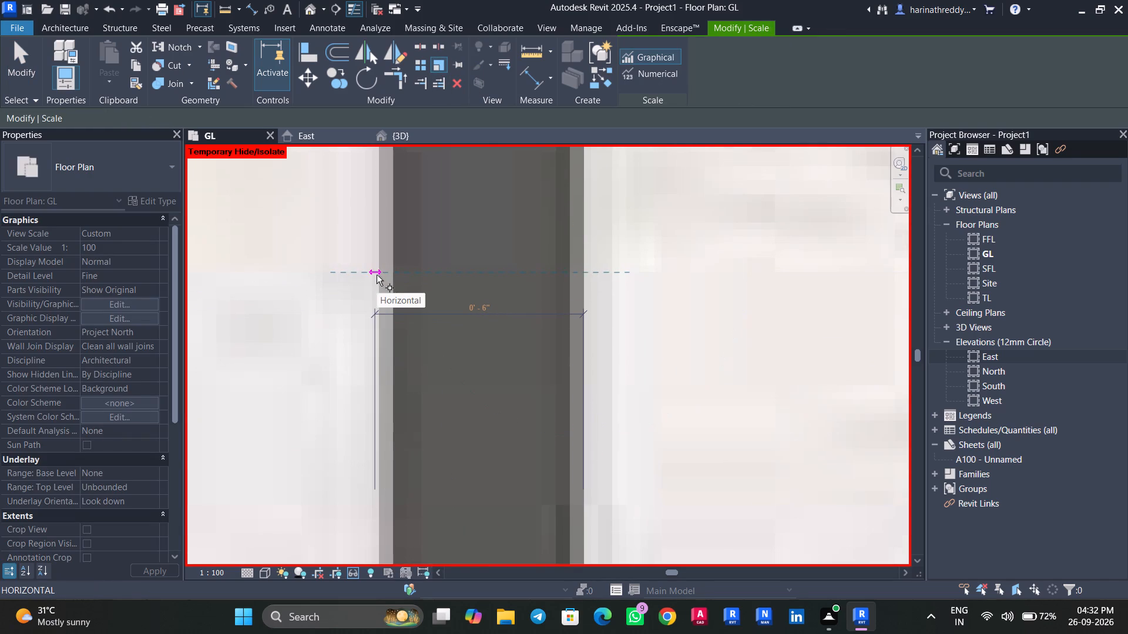
key(Escape)
key(Escape)
text(HR)
Nudge the 6" WALL between Bed Room-1 and the Walk In slightly toward Bed Room-1.
click(425, 321)
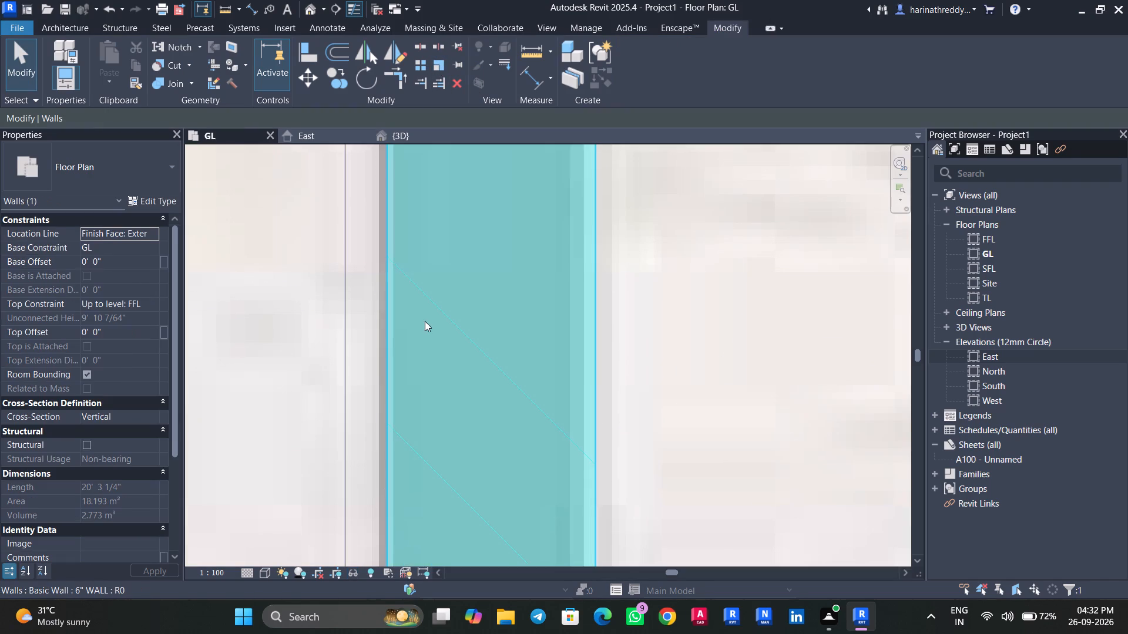
scroll(425, 321, down, 4)
key(Left)
key(Left)
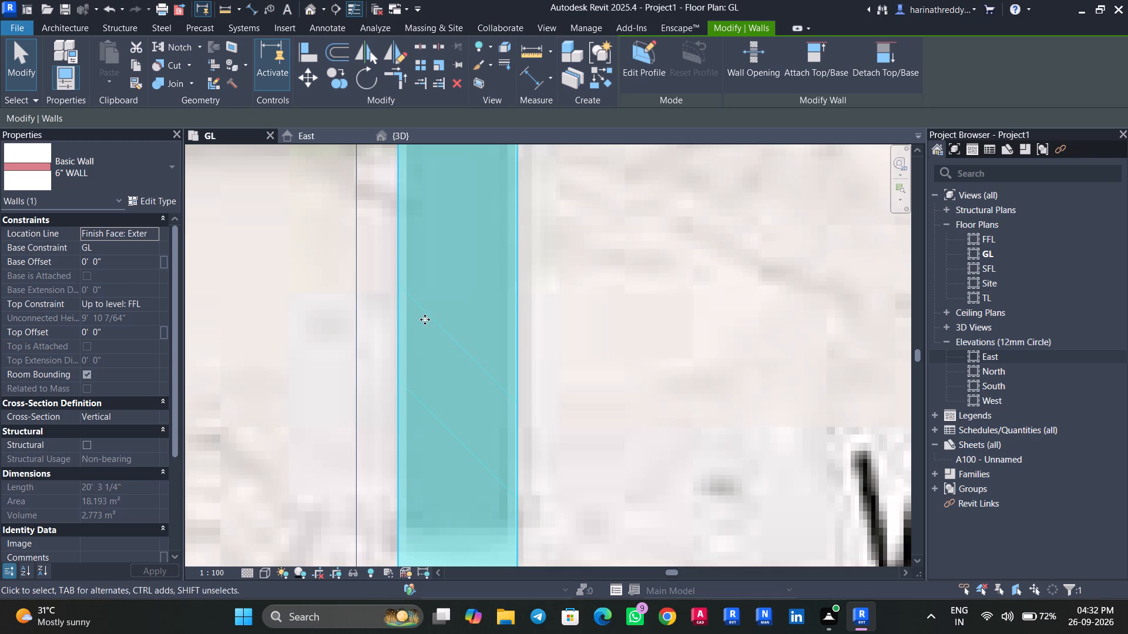
scroll(431, 332, down, 14)
middle_drag(480, 375, 513, 255)
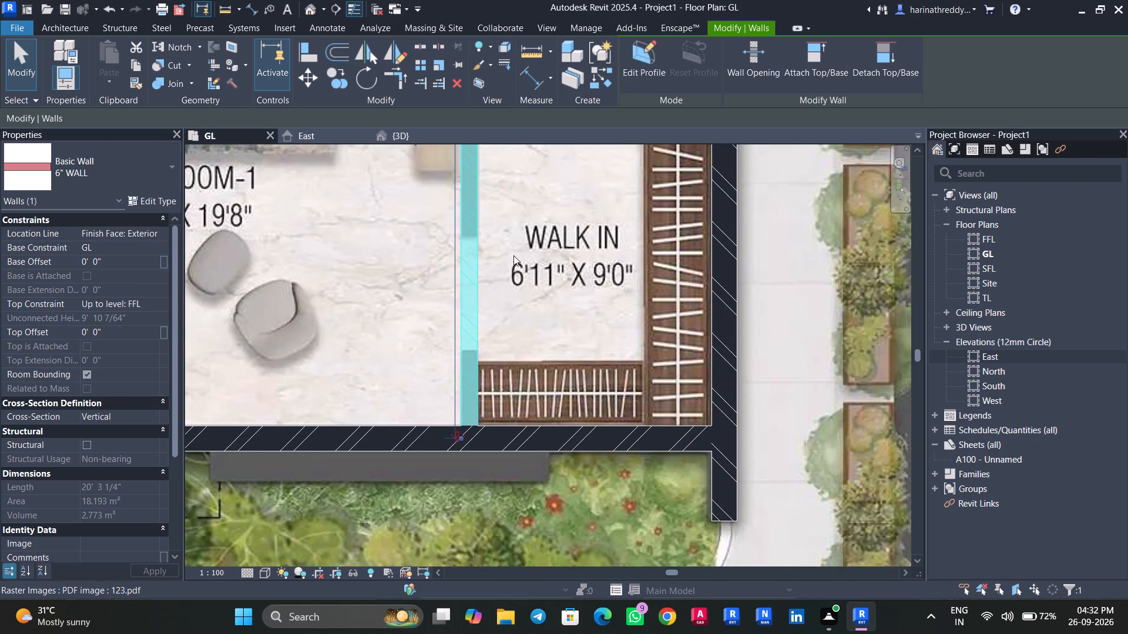
key(Escape)
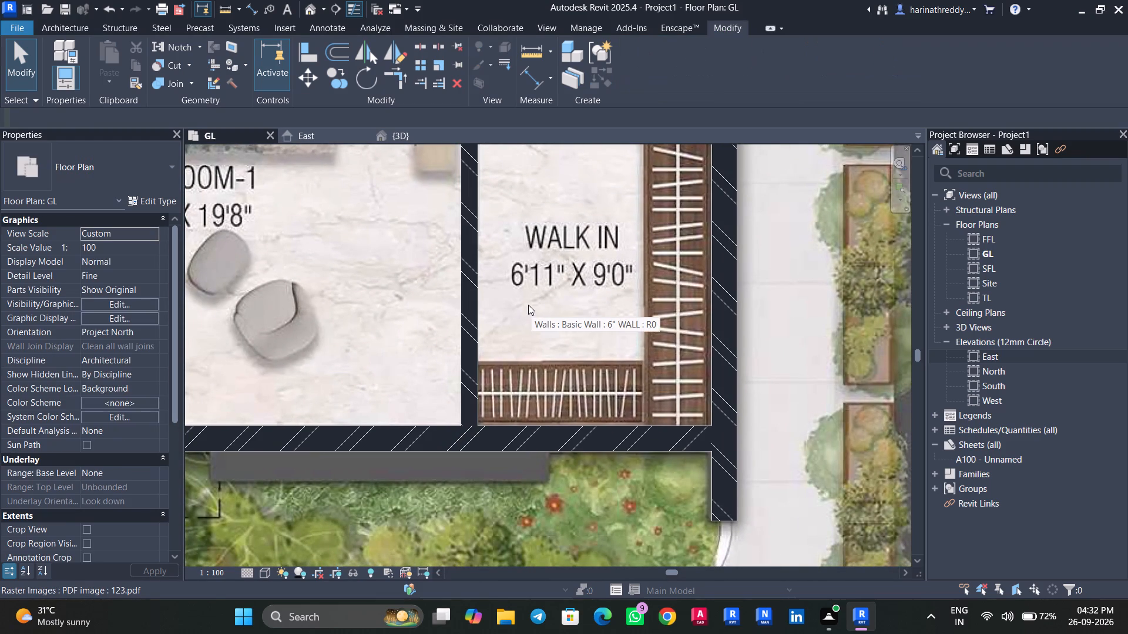
Split the 6" WALL at two points across the Walk In opening and delete the about 2' 3" segment between them.
key(s)
key(l)
click(465, 269)
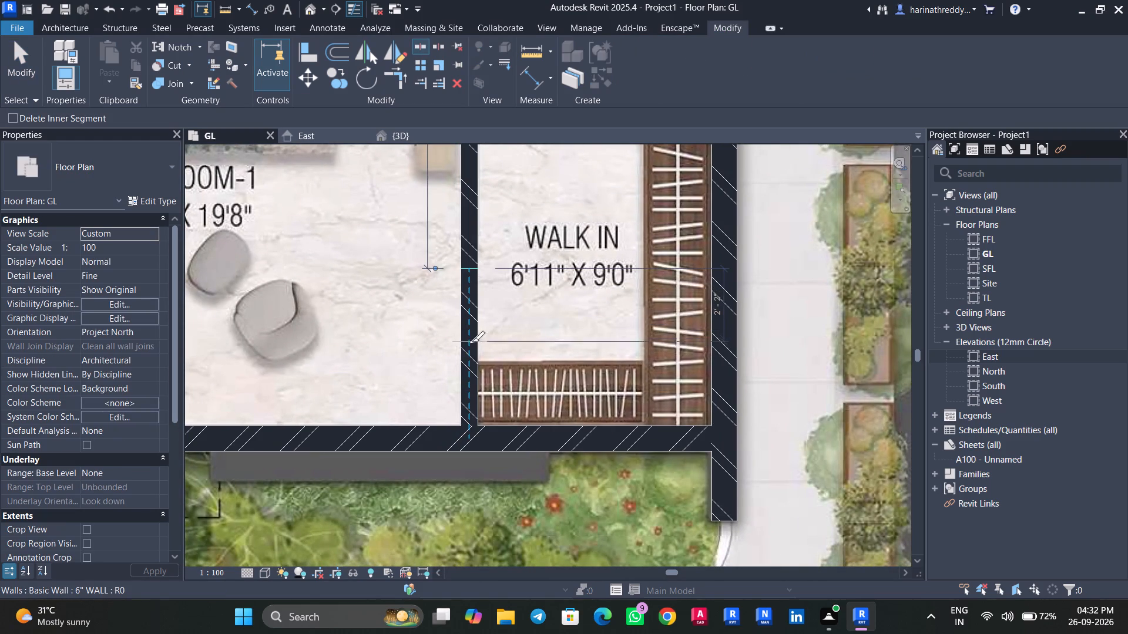
click(468, 343)
key(Escape)
key(Escape)
key(Escape)
click(472, 306)
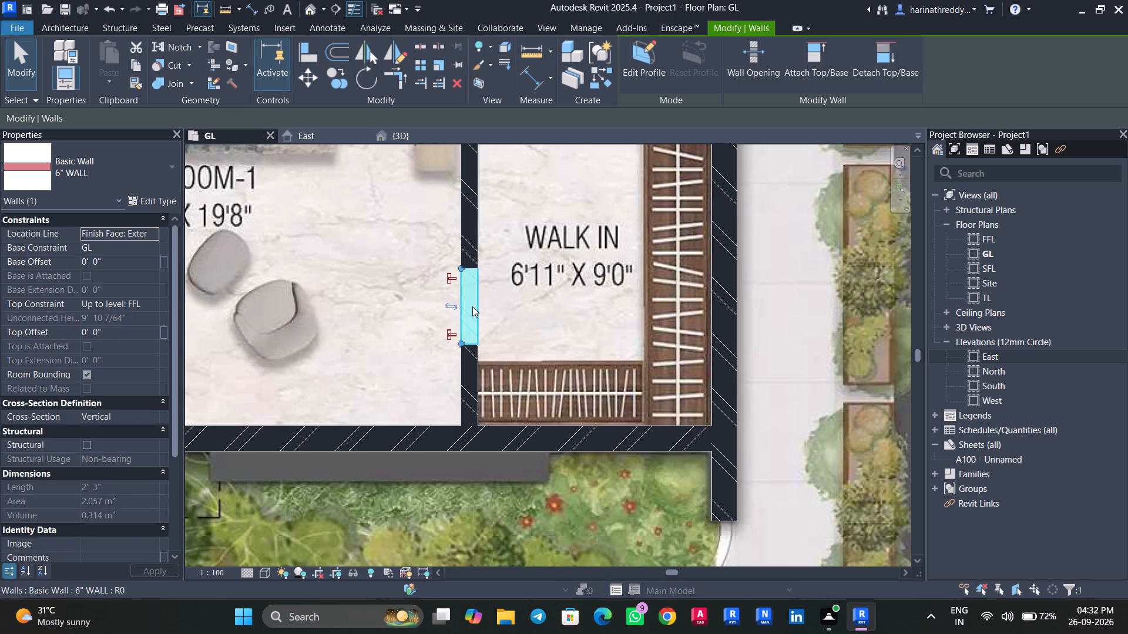
key(Delete)
Shorten the 6" WALL stub beside the Walk In's garden-side wardrobe to about 2' 8", matching its end on the plan.
click(468, 359)
scroll(468, 359, up, 1)
scroll(469, 359, down, 1)
scroll(469, 359, up, 6)
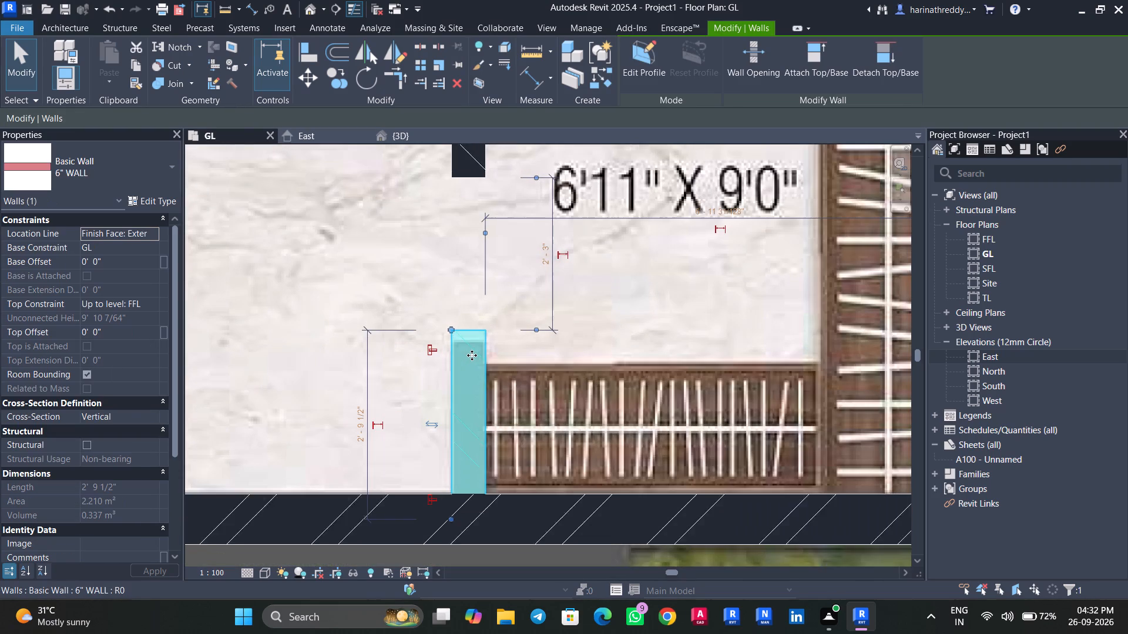
scroll(472, 355, up, 1)
drag(443, 320, 446, 336)
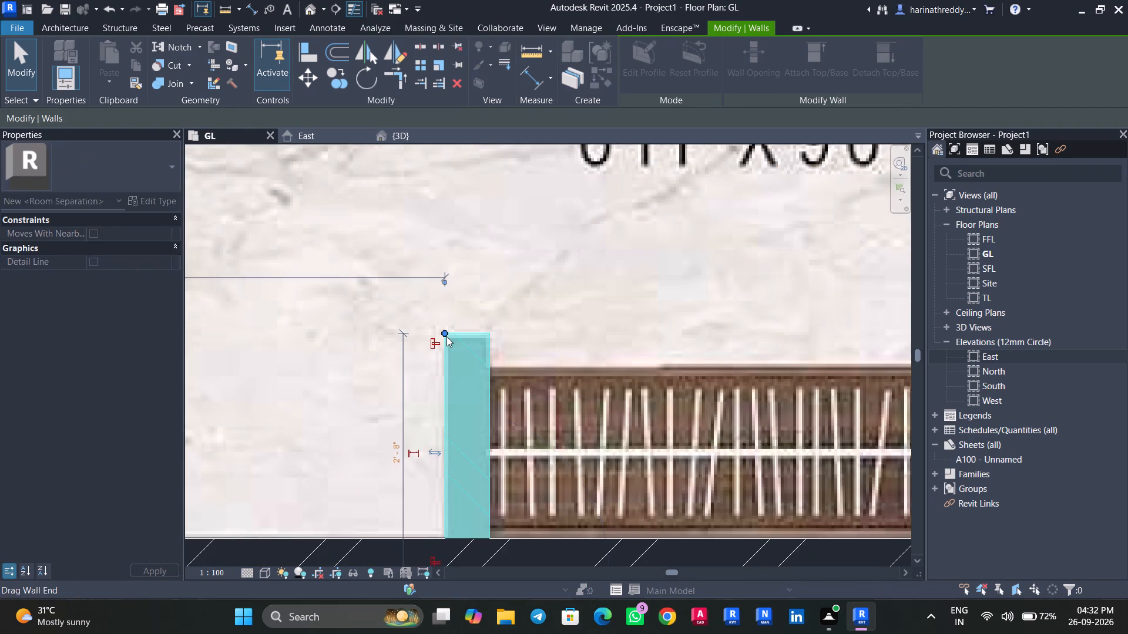
scroll(449, 336, up, 10)
scroll(459, 370, down, 4)
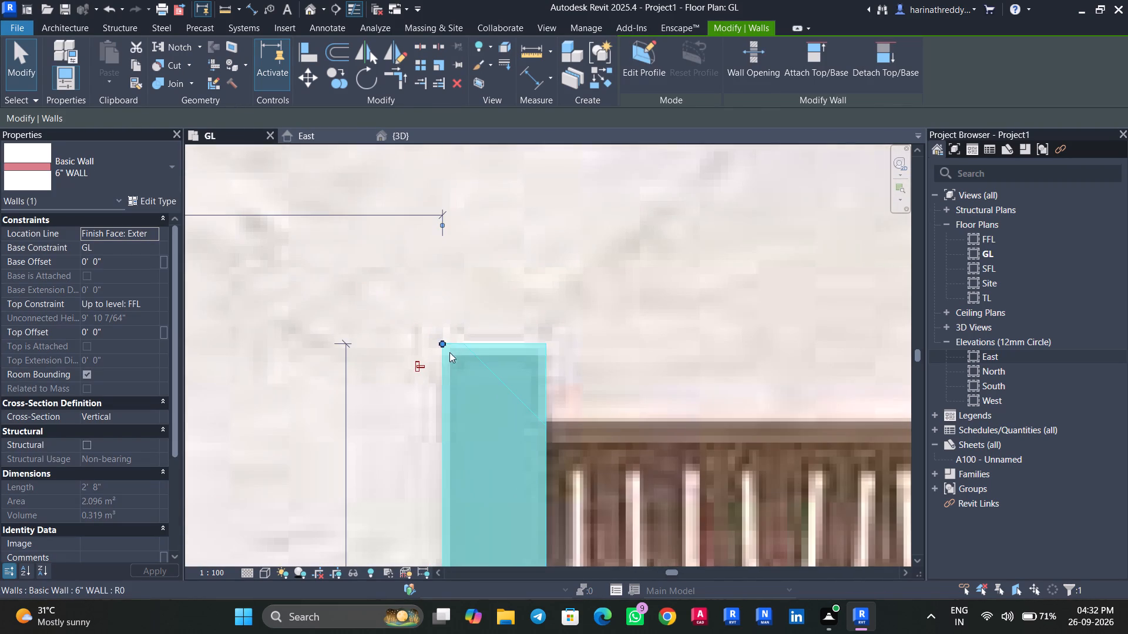
Fine-tune the free end of the 6" WALL stub beside the Walk In wardrobe to a length of about 2' 7 3/4".
scroll(466, 378, down, 6)
key(Escape)
click(465, 379)
scroll(456, 366, up, 11)
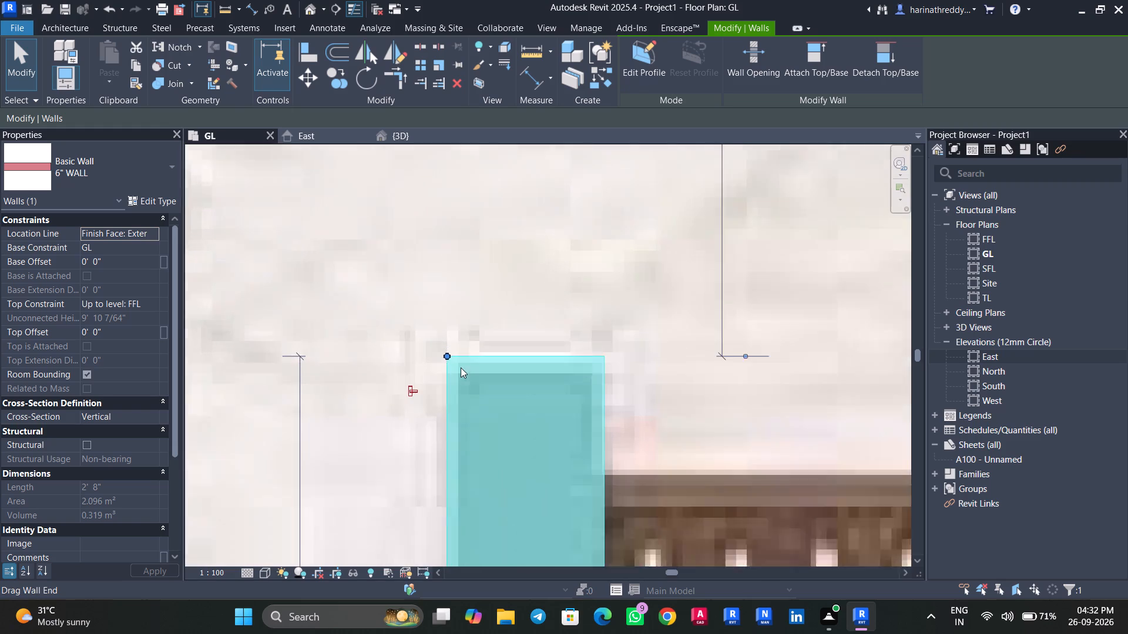
drag(442, 351, 444, 366)
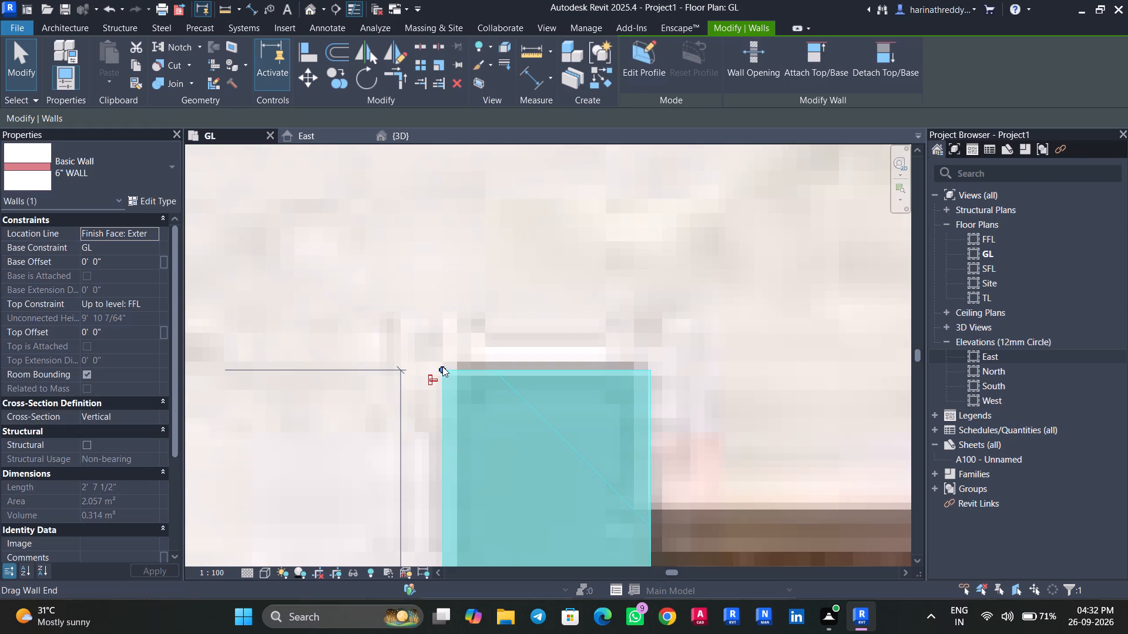
click(441, 365)
key(Escape)
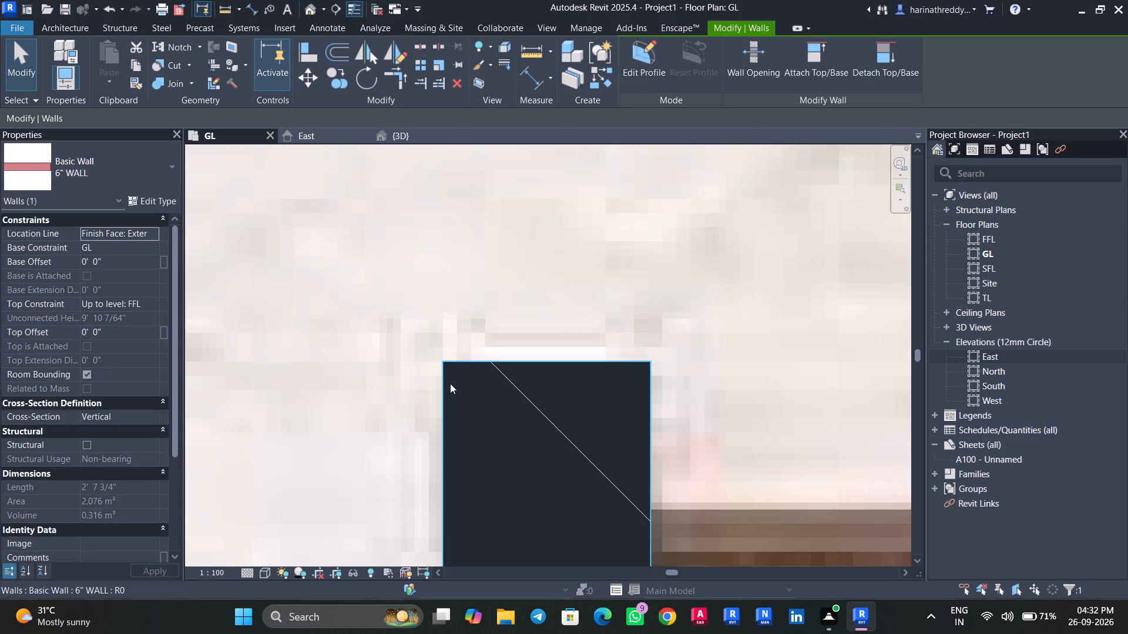
Shorten the 6" WALL between Bed Room-1 and the Toilet at the Walk In opening to about 14' 4".
scroll(488, 431, down, 7)
scroll(495, 414, up, 1)
scroll(495, 414, down, 1)
middle_drag(520, 319, 538, 423)
scroll(536, 416, down, 9)
middle_drag(549, 369, 553, 466)
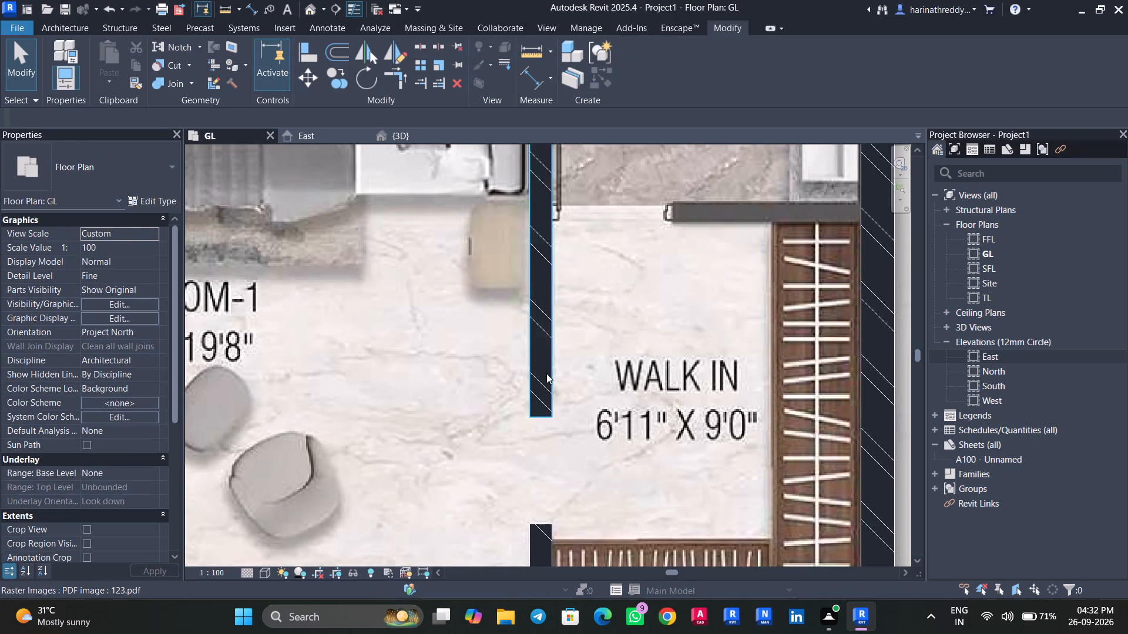
click(545, 370)
scroll(536, 407, up, 4)
drag(522, 424, 523, 352)
scroll(532, 354, up, 4)
drag(518, 352, 518, 345)
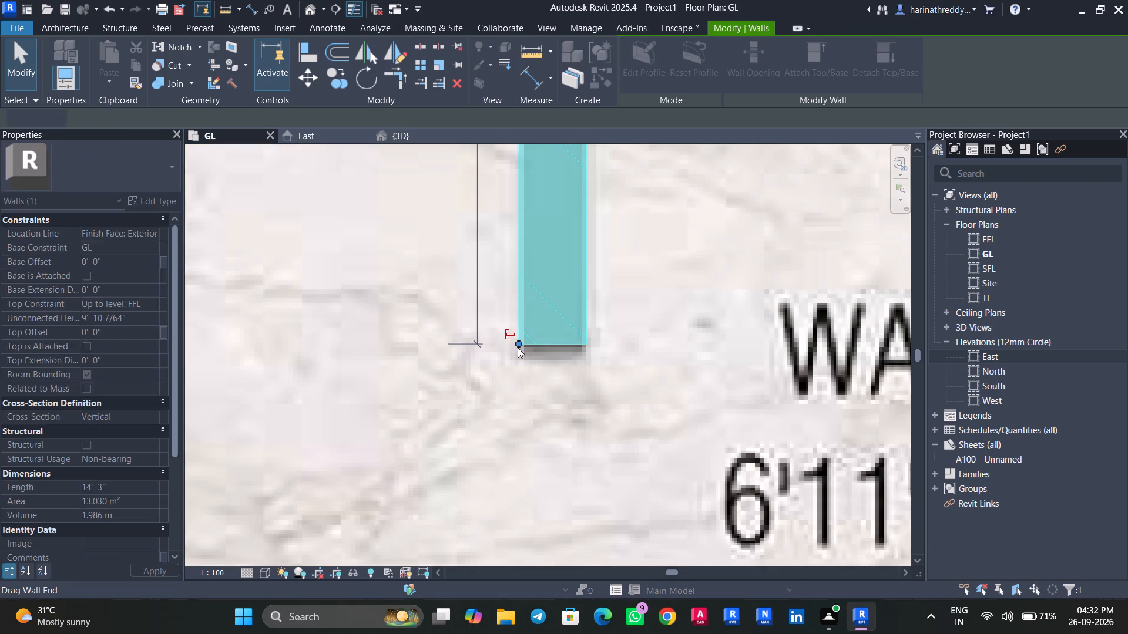
drag(520, 344, 520, 359)
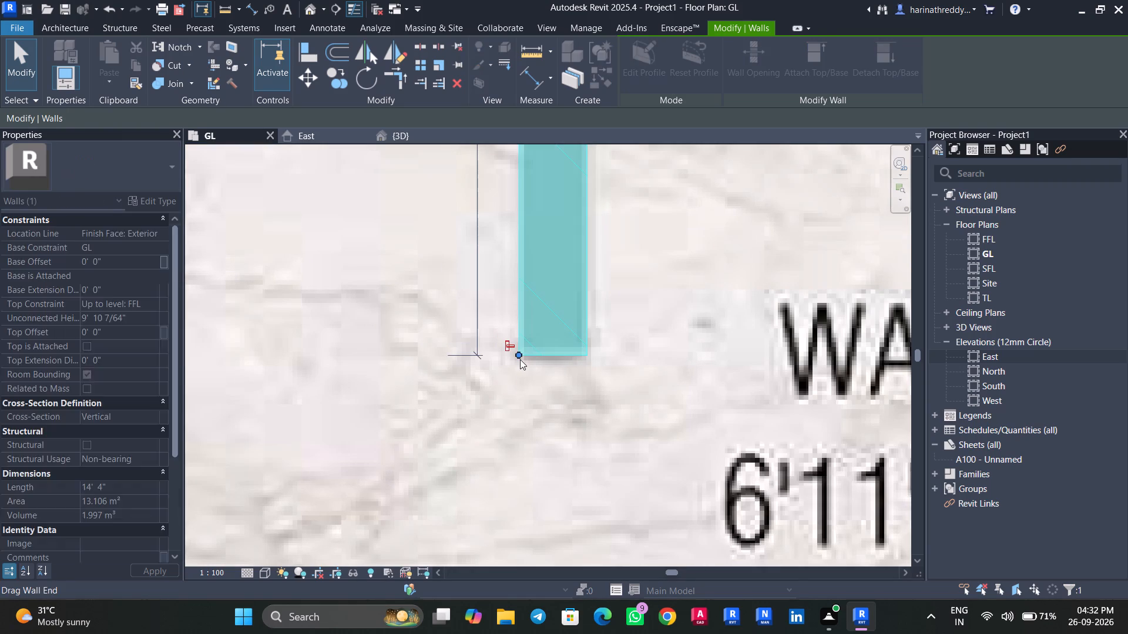
click(519, 355)
scroll(513, 400, down, 15)
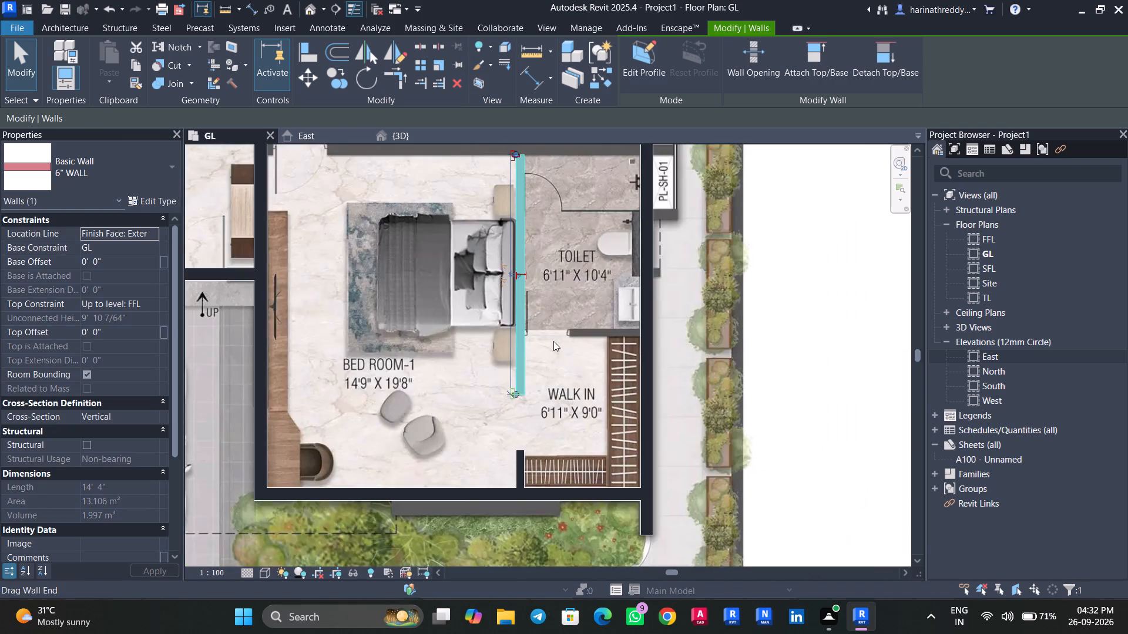
middle_drag(554, 340, 568, 453)
middle_drag(566, 387, 567, 406)
key(Escape)
key(Escape)
key(Escape)
Save the project in the Downloads folder as INTERSHIP PROJECT 14.
scroll(567, 394, down, 7)
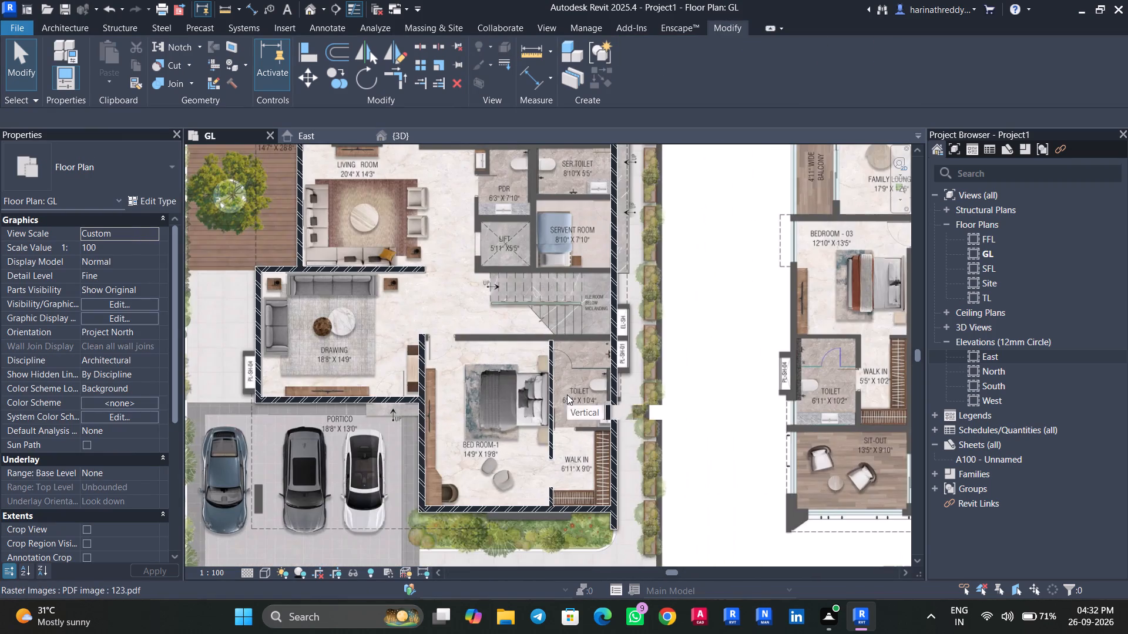
scroll(567, 394, down, 6)
scroll(567, 394, up, 5)
key(ctrl+s)
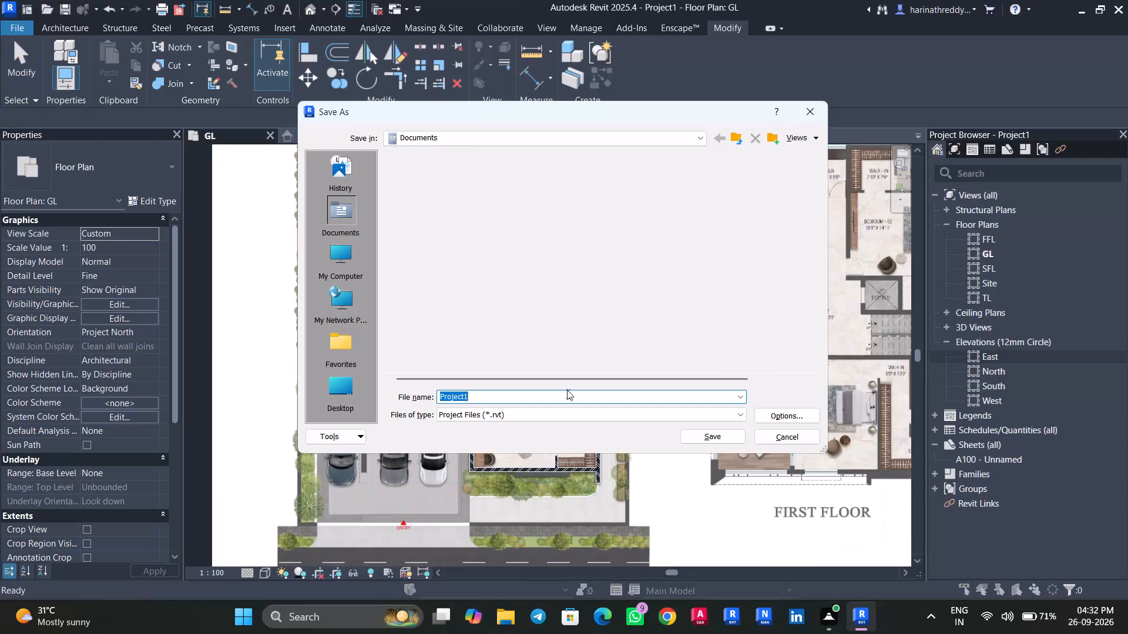
click(348, 386)
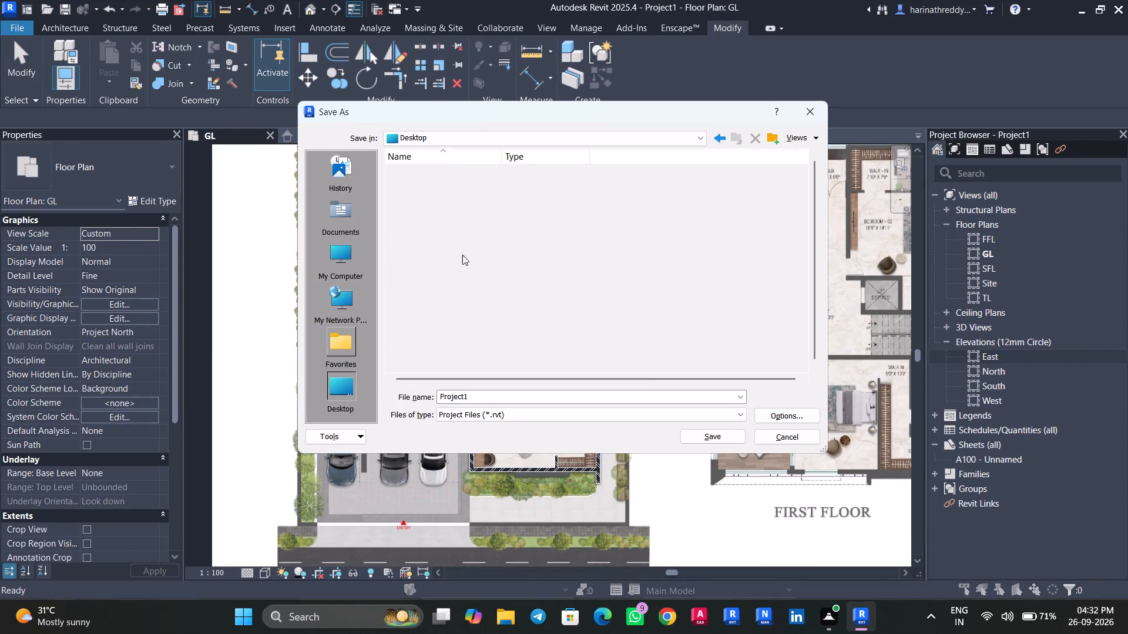
double_click(447, 242)
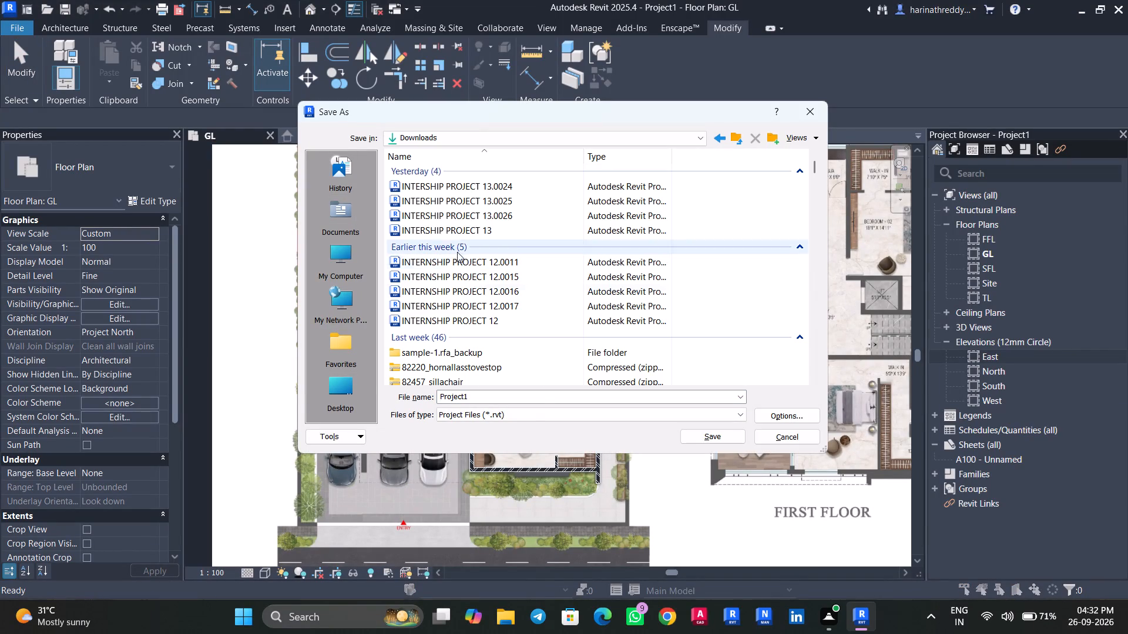
click(535, 392)
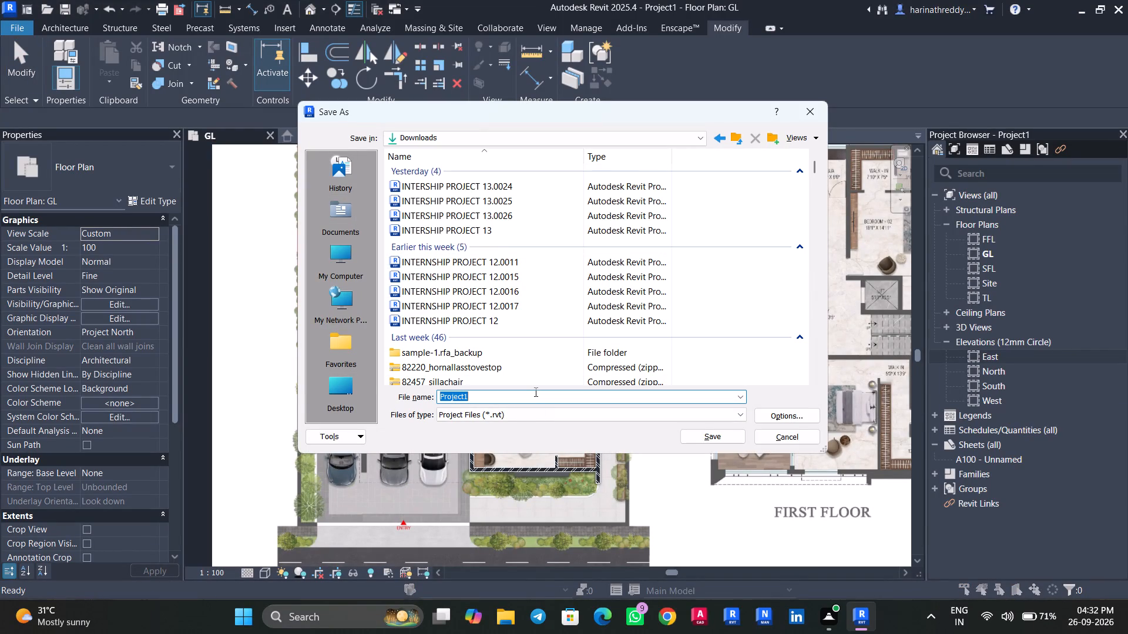
text(INTERSHIP PROJECT)
key(space)
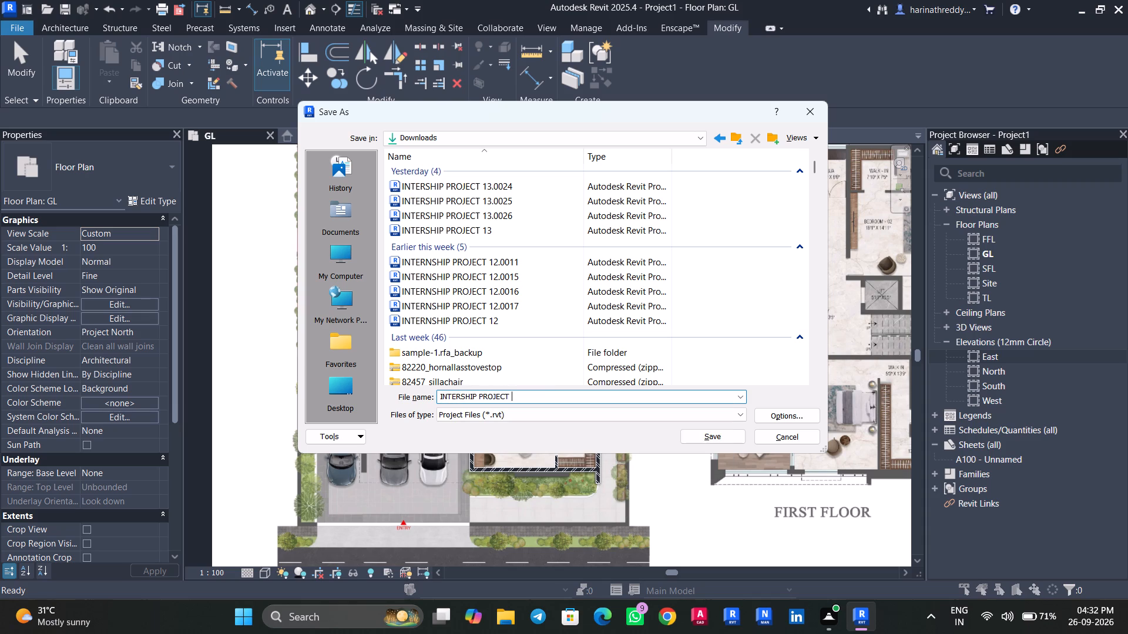
text(14)
key(Return)
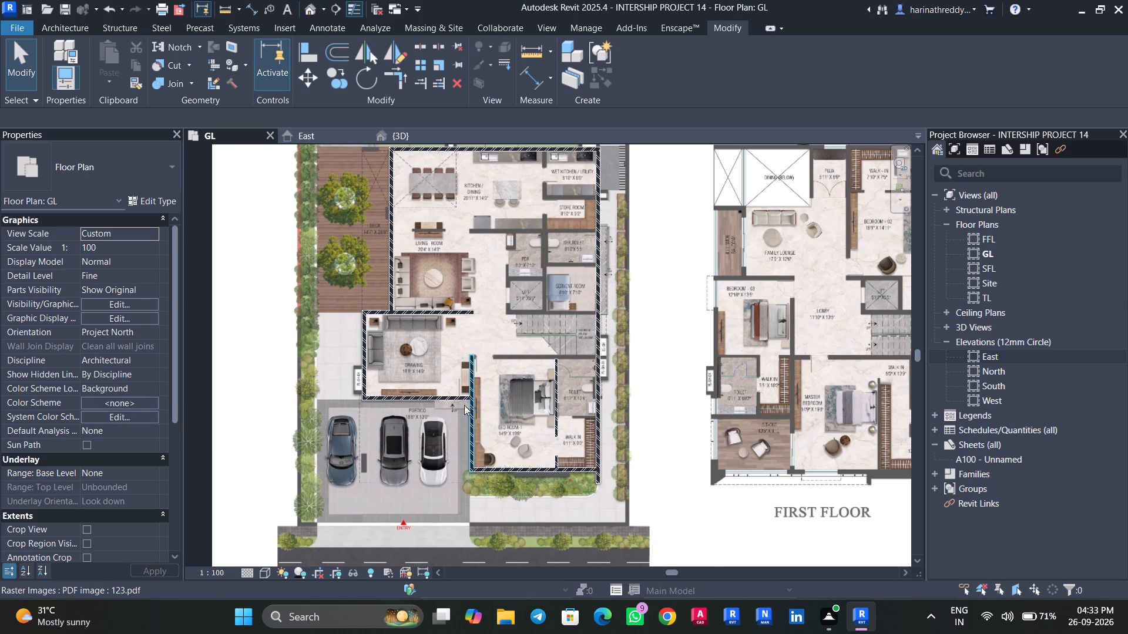
Measure on the plan the thickness of the wall between Bed Room-1 and the staircase lobby.
scroll(462, 332, up, 4)
scroll(462, 332, down, 1)
scroll(462, 332, up, 1)
middle_drag(454, 353, 462, 396)
scroll(571, 424, up, 4)
middle_drag(542, 441, 476, 385)
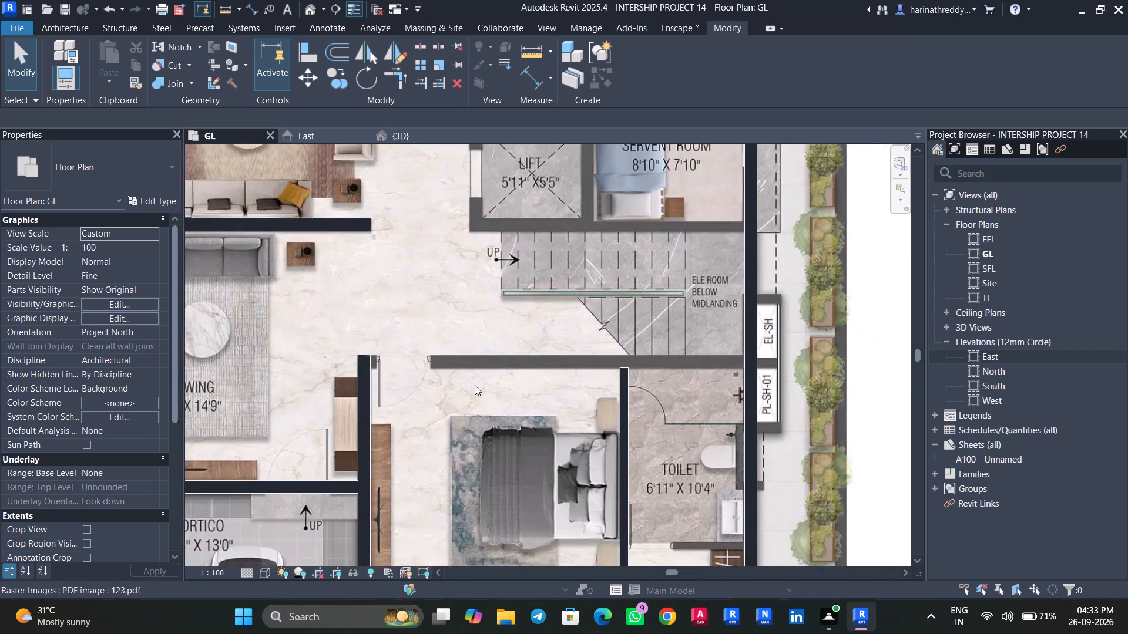
scroll(500, 394, up, 3)
click(503, 386)
click(440, 66)
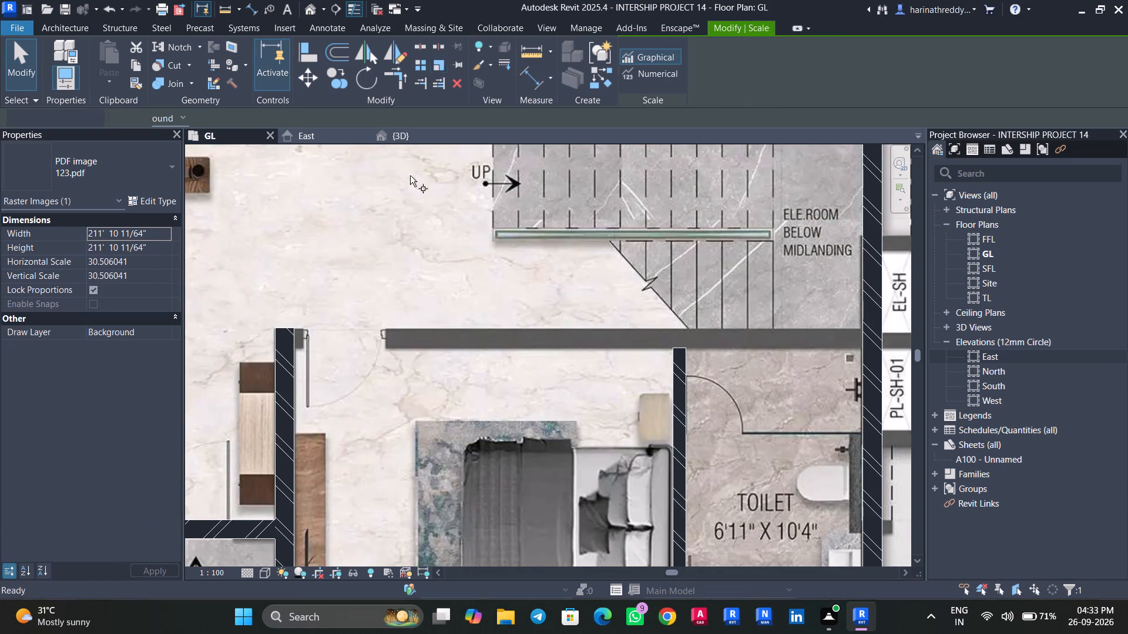
scroll(412, 383, up, 7)
scroll(387, 342, down, 1)
scroll(387, 340, up, 1)
click(393, 315)
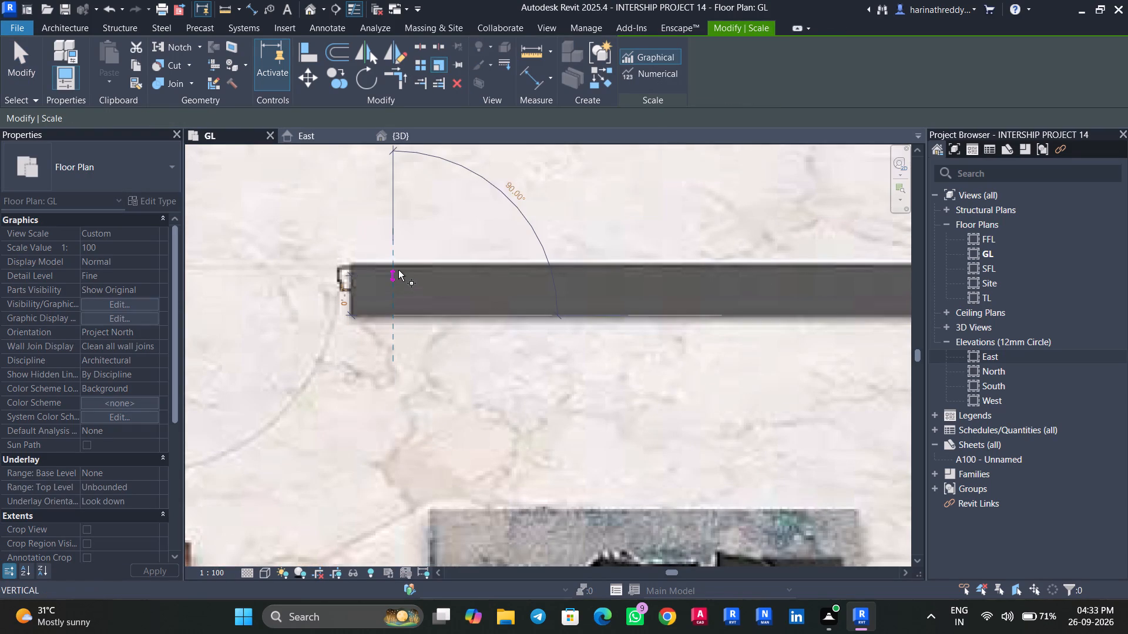
scroll(398, 263, up, 4)
key(Escape)
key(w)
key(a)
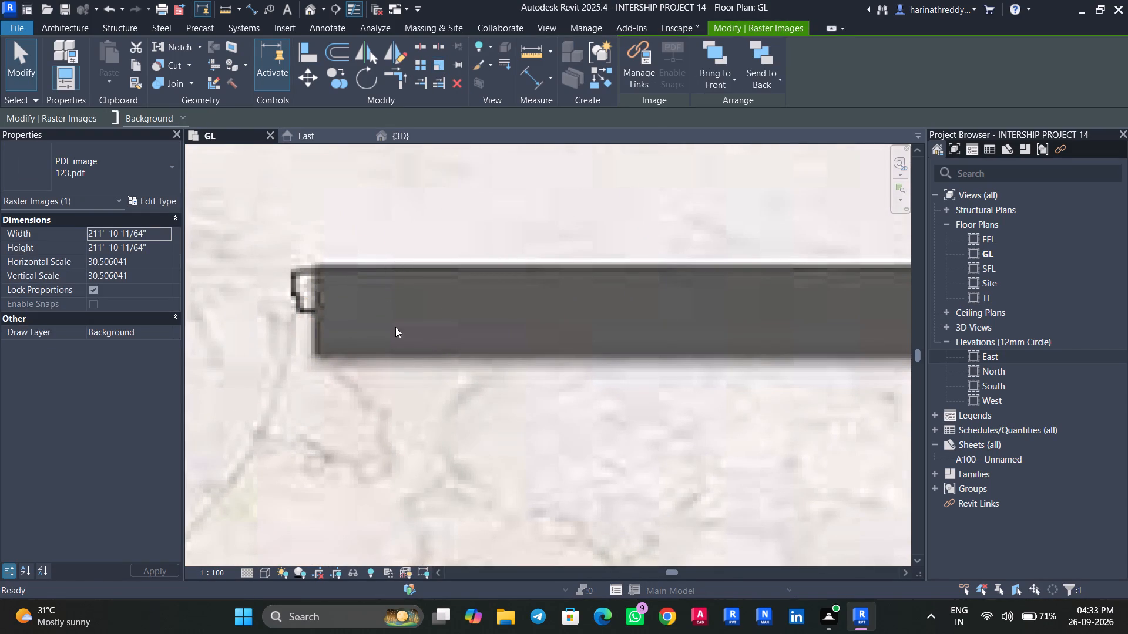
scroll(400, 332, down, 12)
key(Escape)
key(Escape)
Draw a 9" INNER WALL about 23' 1" long between Bed Room-1 and the staircase, from the Drawing-side wall to the outer wall.
click(296, 341)
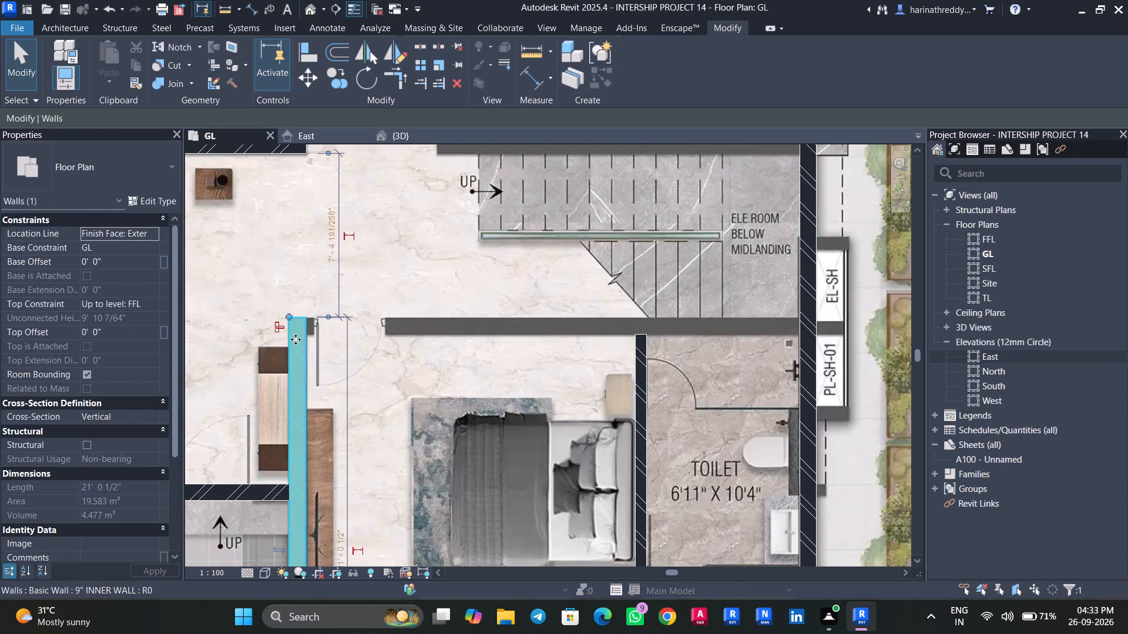
text(CS)
scroll(305, 315, up, 4)
click(307, 318)
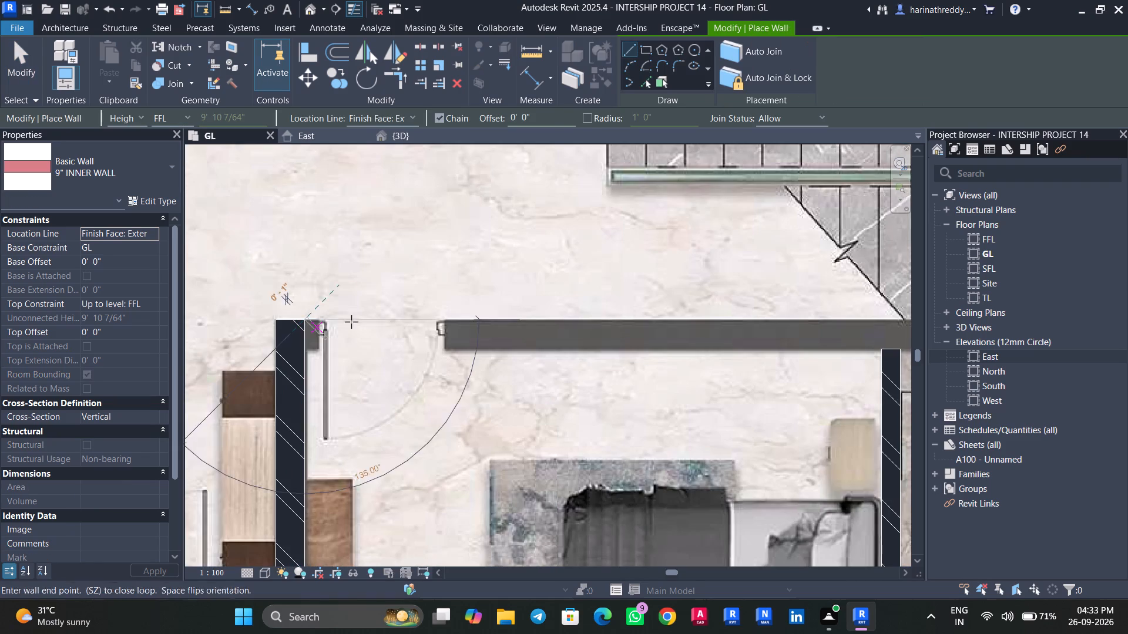
middle_drag(540, 313, 173, 312)
middle_drag(539, 303, 271, 304)
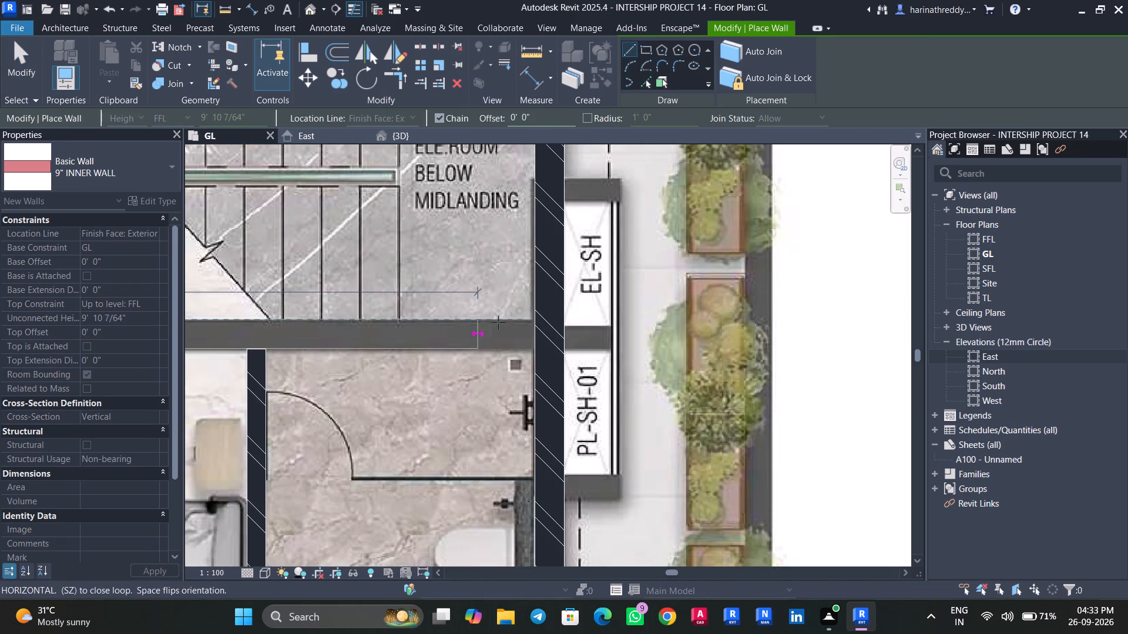
click(537, 326)
key(Escape)
key(Escape)
key(Escape)
key(Escape)
Extend the end of the 6" WALL between Bed Room-1 and the Toilet to join the 9" INNER WALL along the staircase.
click(257, 374)
scroll(246, 350, up, 6)
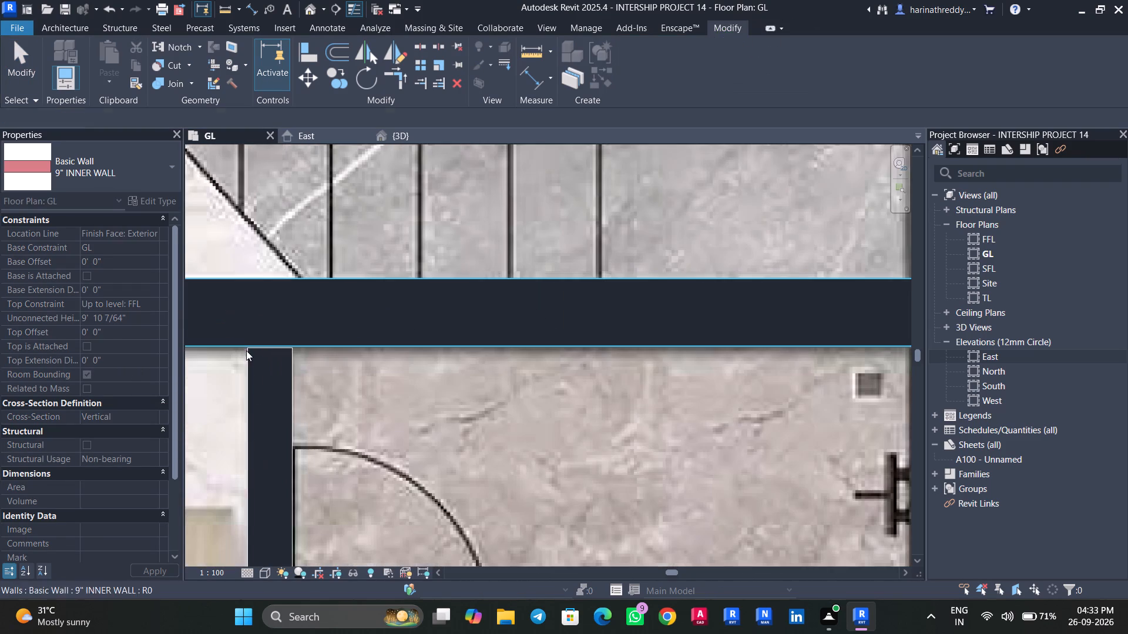
key(Escape)
click(276, 366)
scroll(240, 360, up, 5)
scroll(246, 359, down, 1)
click(253, 338)
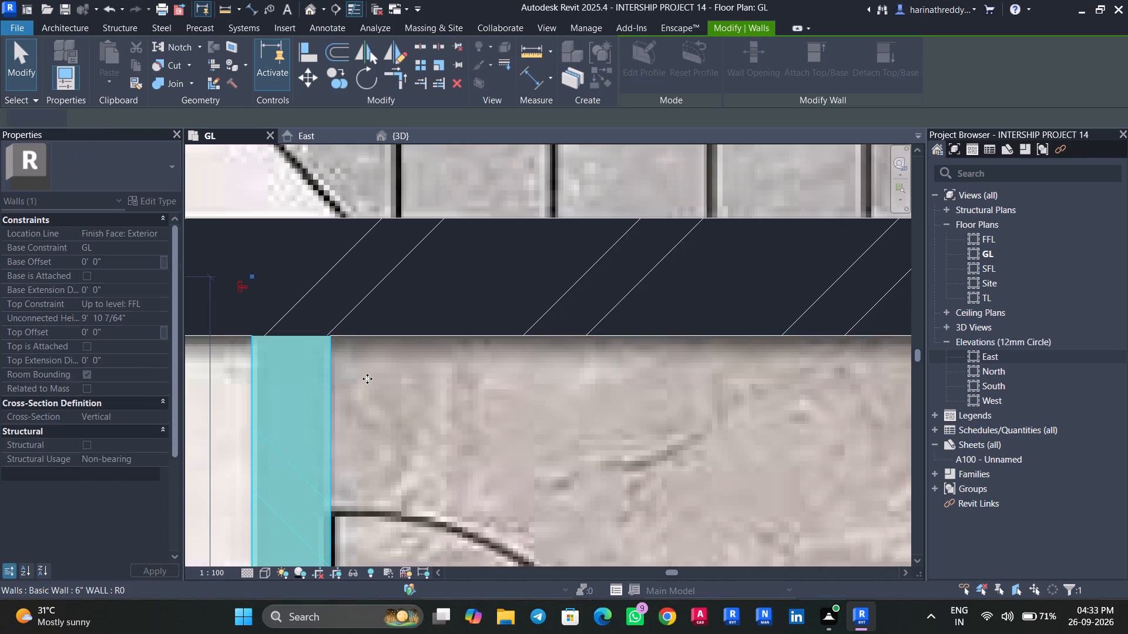
scroll(367, 382, down, 20)
scroll(367, 382, down, 1)
key(Escape)
key(Escape)
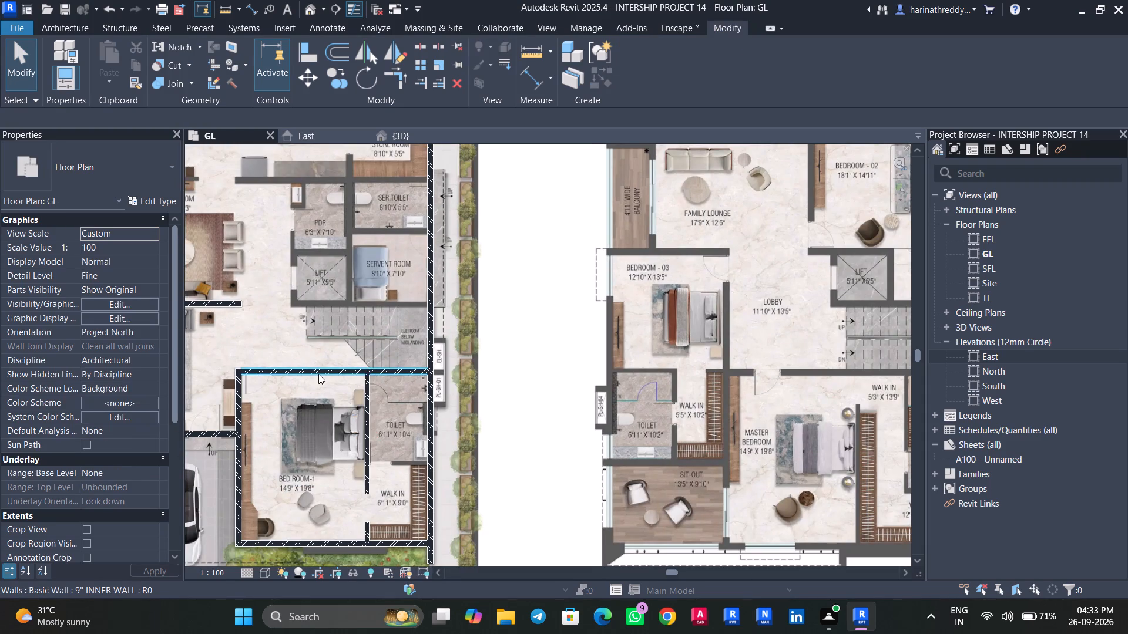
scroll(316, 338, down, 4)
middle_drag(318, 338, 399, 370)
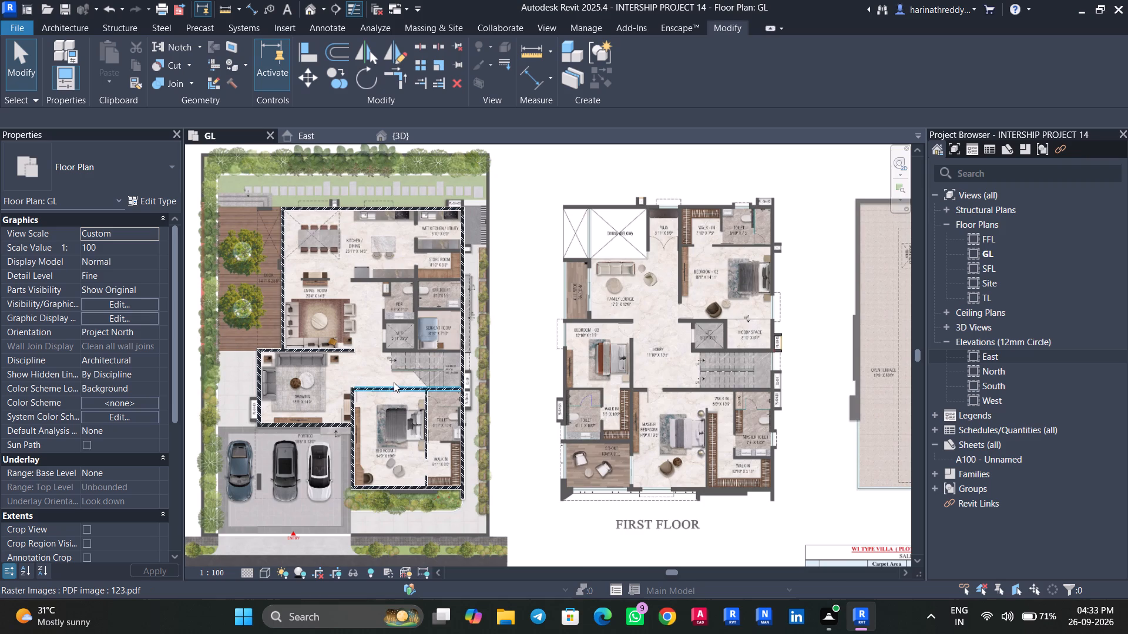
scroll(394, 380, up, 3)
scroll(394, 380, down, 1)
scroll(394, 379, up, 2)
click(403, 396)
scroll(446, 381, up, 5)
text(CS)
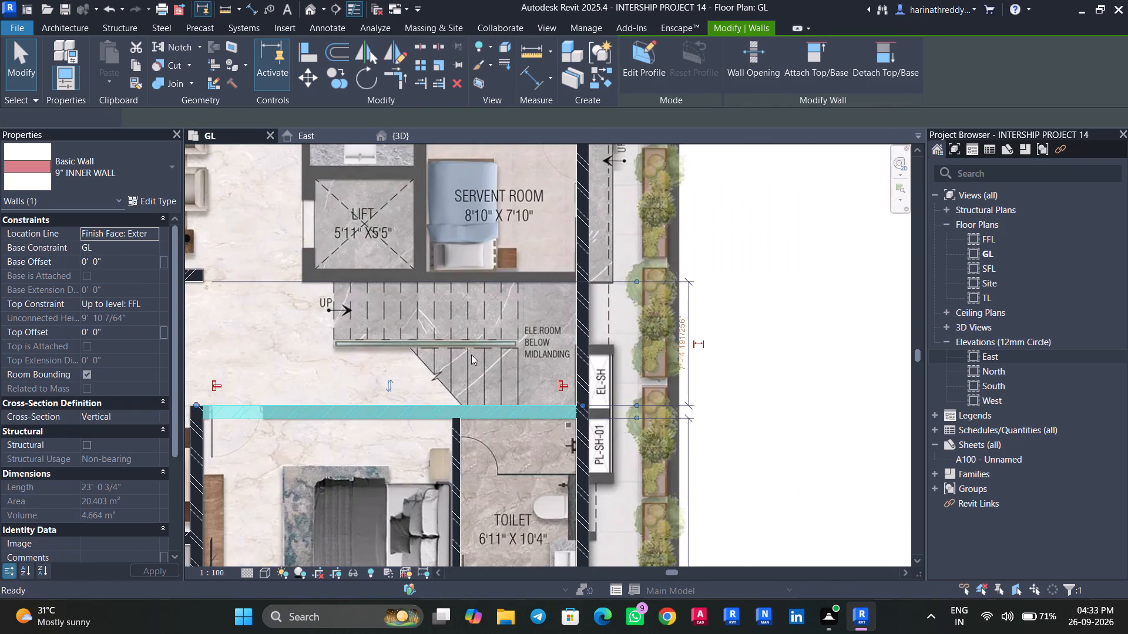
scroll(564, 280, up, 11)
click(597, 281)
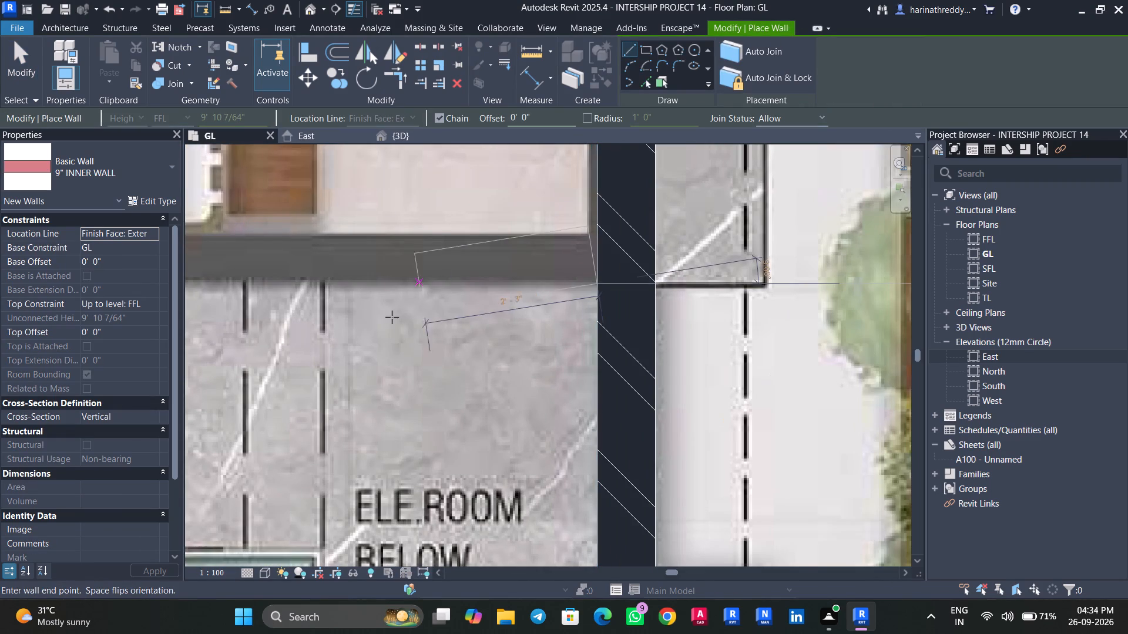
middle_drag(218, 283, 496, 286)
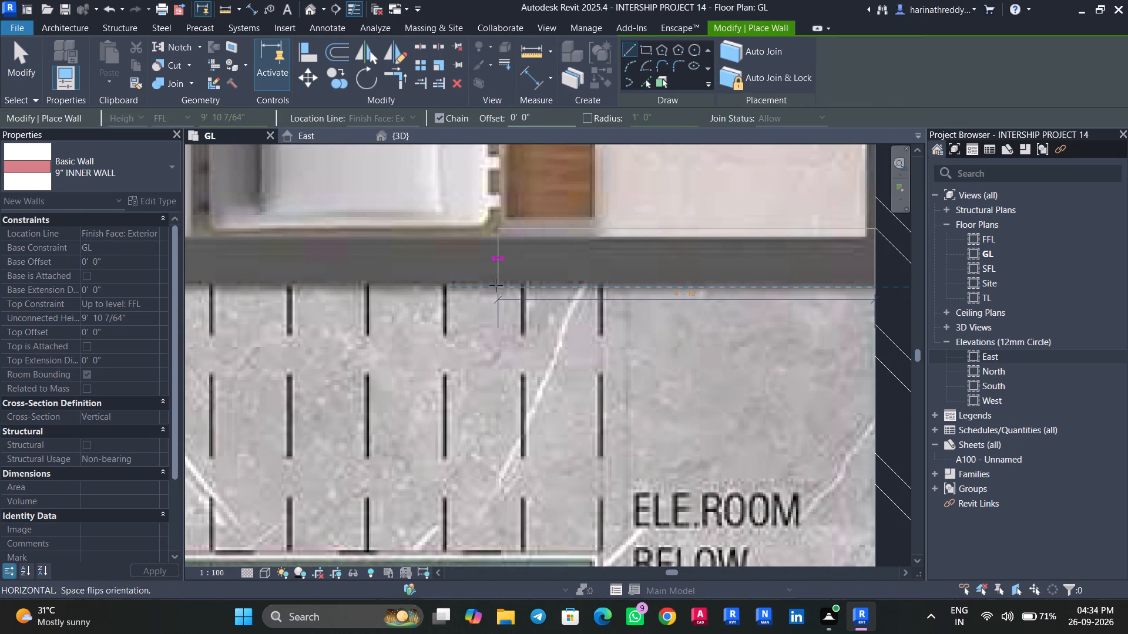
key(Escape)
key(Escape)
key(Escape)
Measure on the plan the thickness of the wall between the Servent Room and the staircase.
click(489, 257)
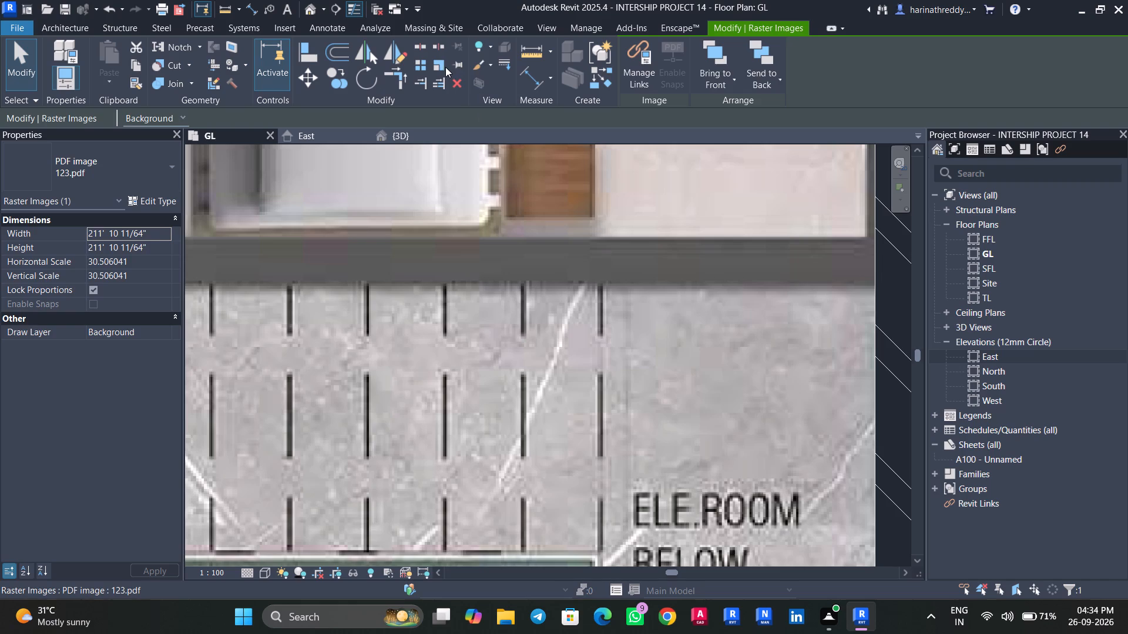
click(445, 67)
click(552, 237)
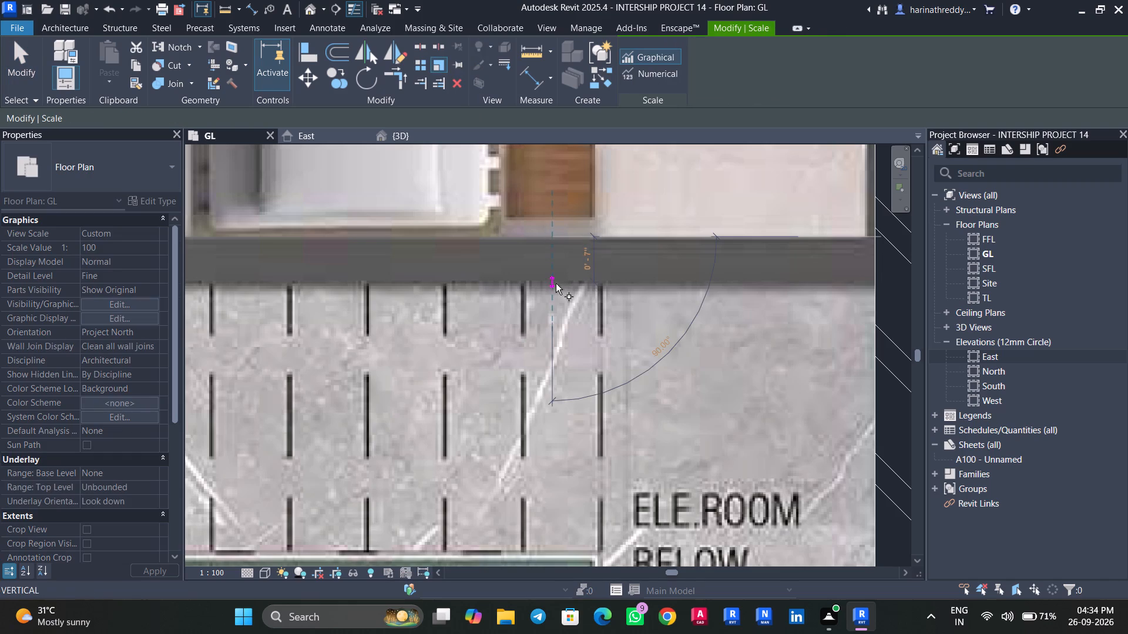
key(Escape)
key(Escape)
scroll(536, 323, up, 1)
scroll(536, 323, down, 15)
key(Escape)
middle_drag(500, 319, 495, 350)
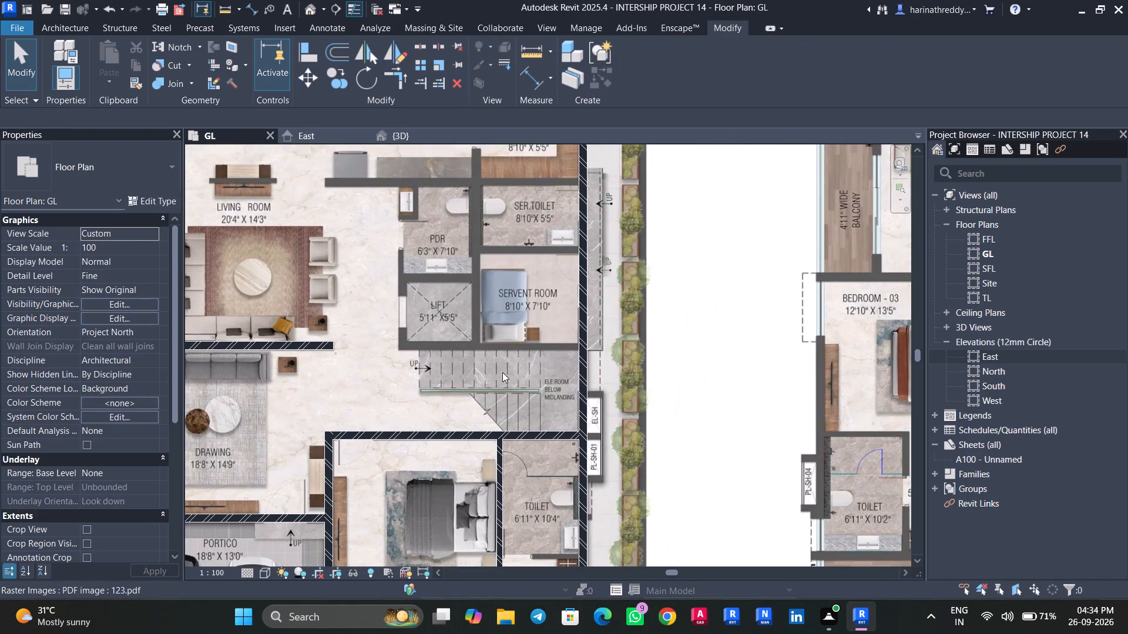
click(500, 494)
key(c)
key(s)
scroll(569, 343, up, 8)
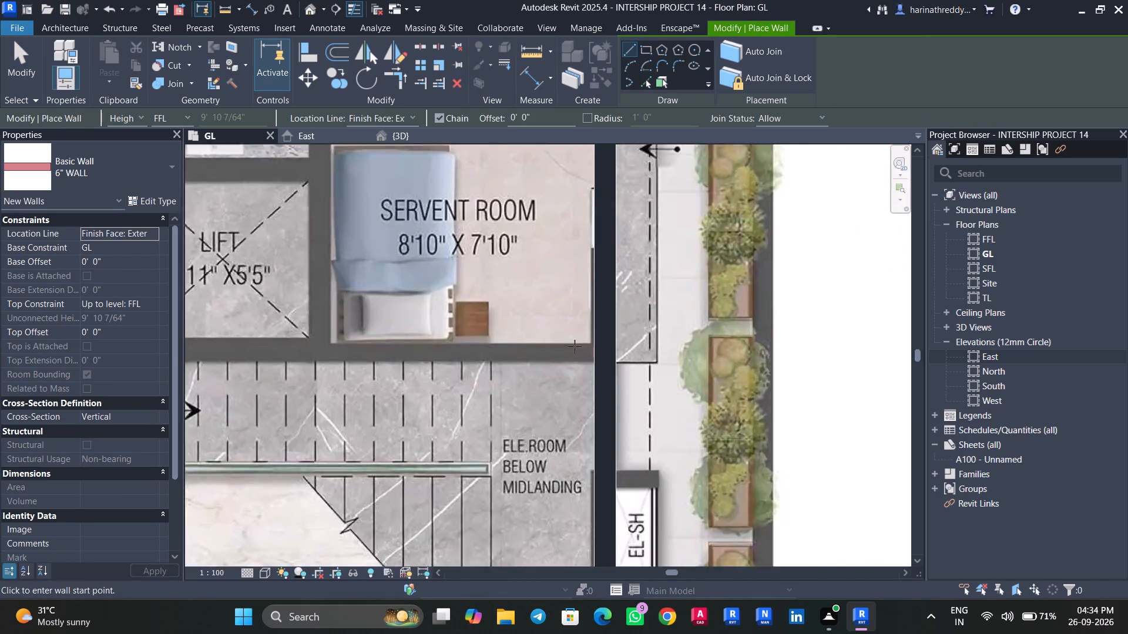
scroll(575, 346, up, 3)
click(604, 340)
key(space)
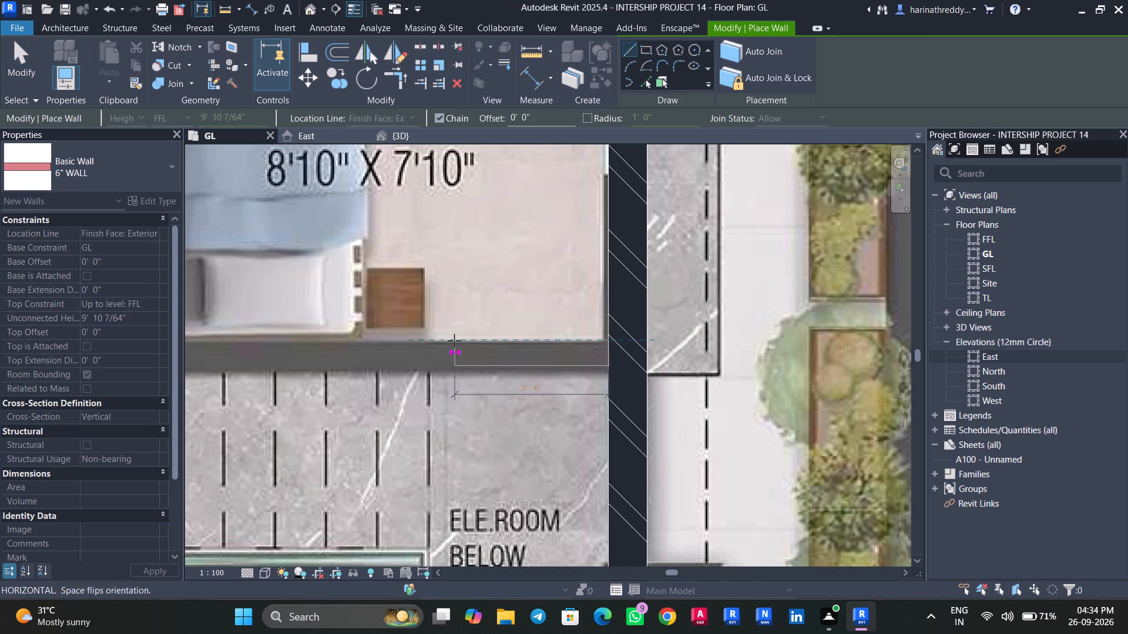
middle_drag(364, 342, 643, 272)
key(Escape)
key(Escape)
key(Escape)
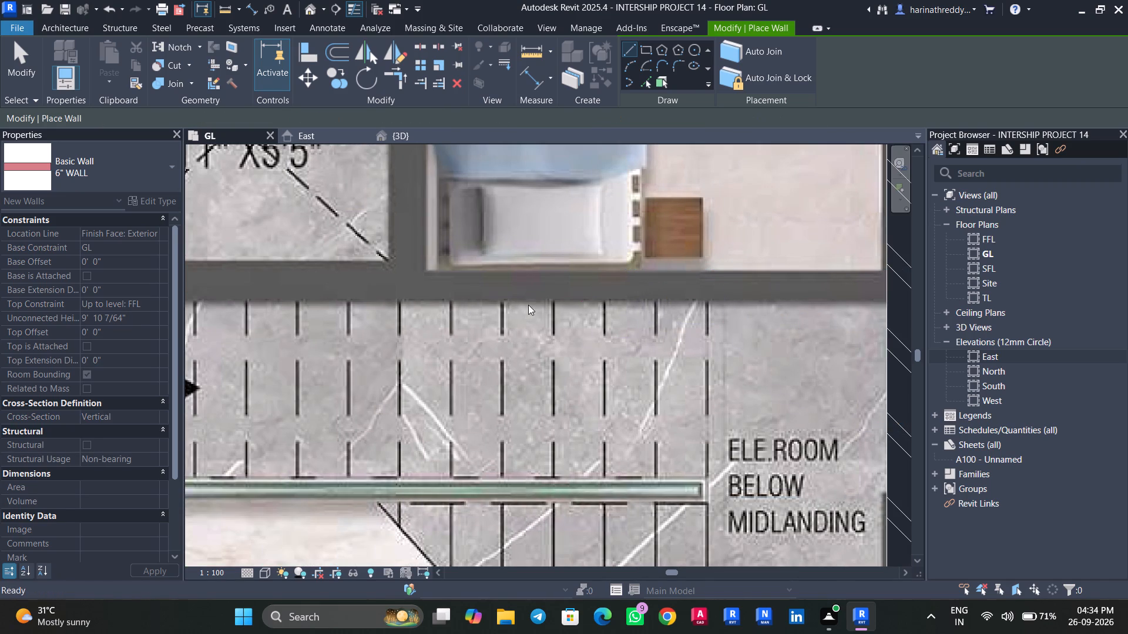
Measure on the plan the thickness of the wall between the Servent Room and the staircase, near the outer wall.
middle_drag(574, 286, 355, 373)
scroll(543, 423, up, 6)
click(542, 417)
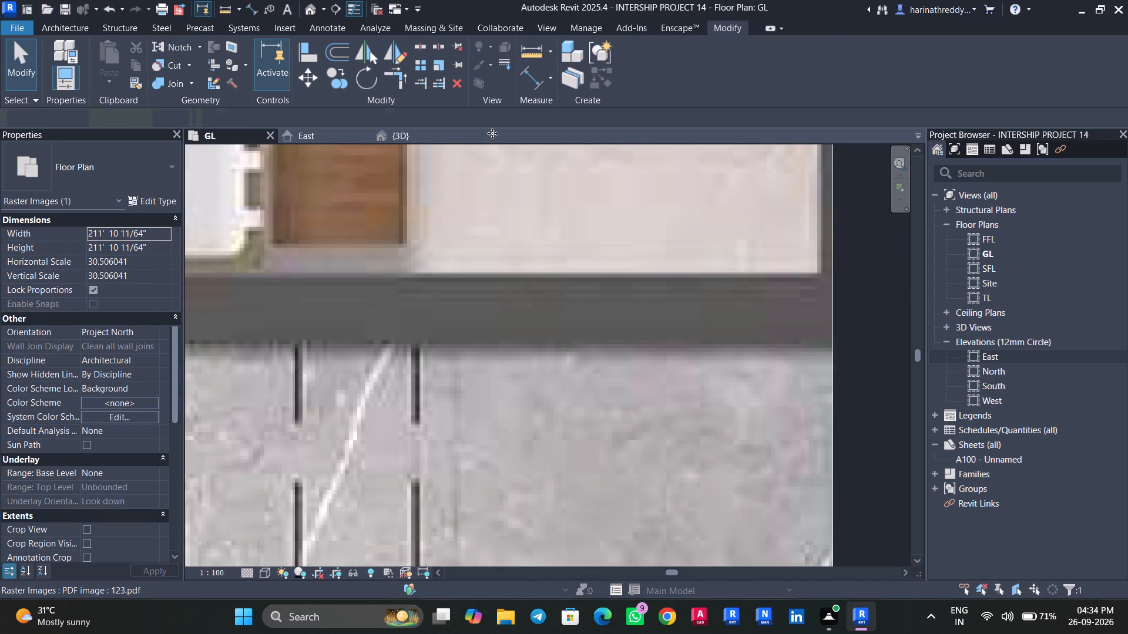
click(441, 68)
scroll(493, 346, up, 2)
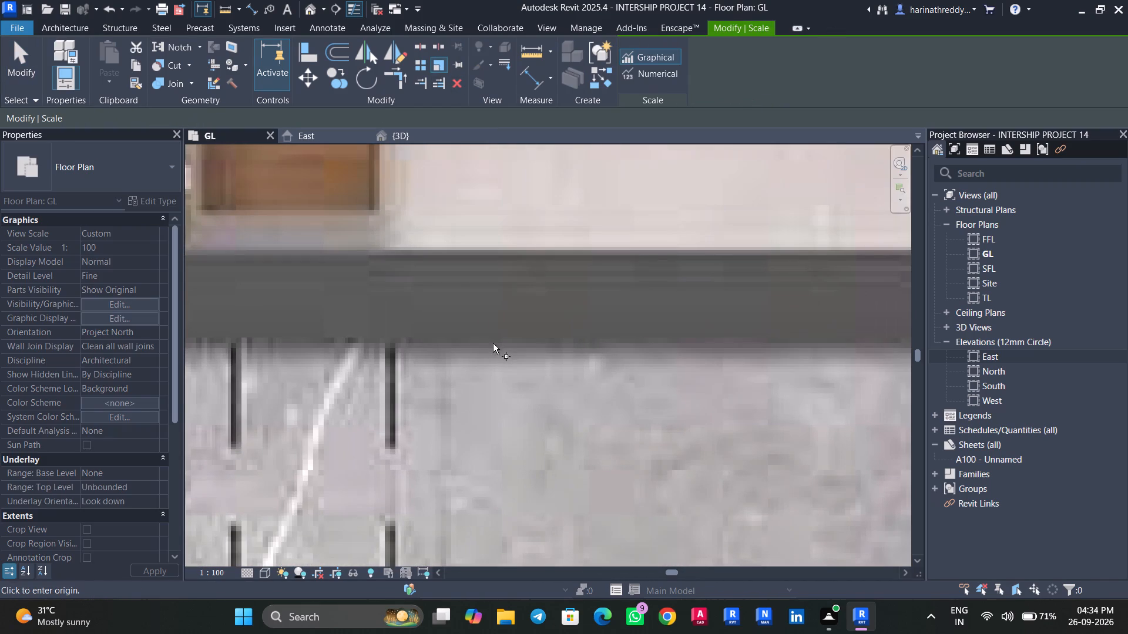
click(493, 343)
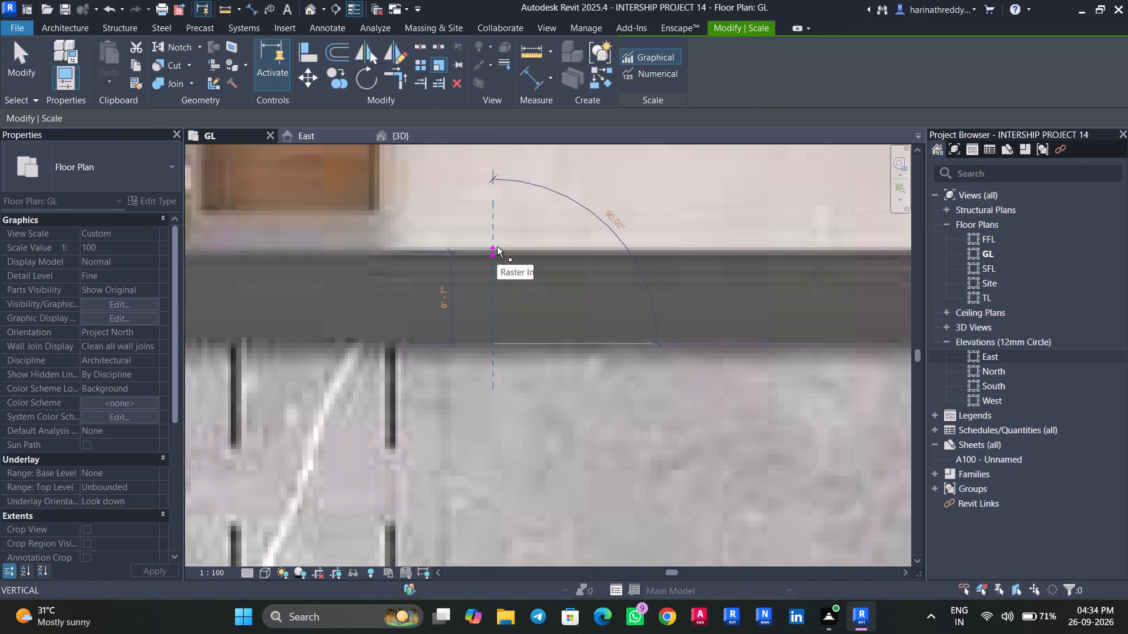
key(Escape)
key(Escape)
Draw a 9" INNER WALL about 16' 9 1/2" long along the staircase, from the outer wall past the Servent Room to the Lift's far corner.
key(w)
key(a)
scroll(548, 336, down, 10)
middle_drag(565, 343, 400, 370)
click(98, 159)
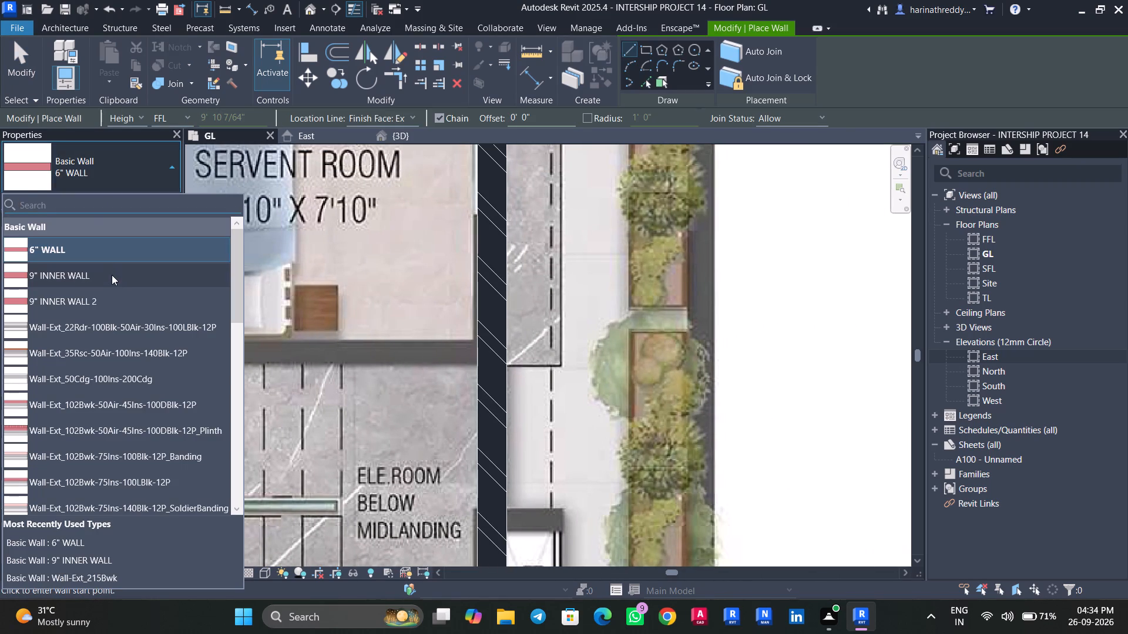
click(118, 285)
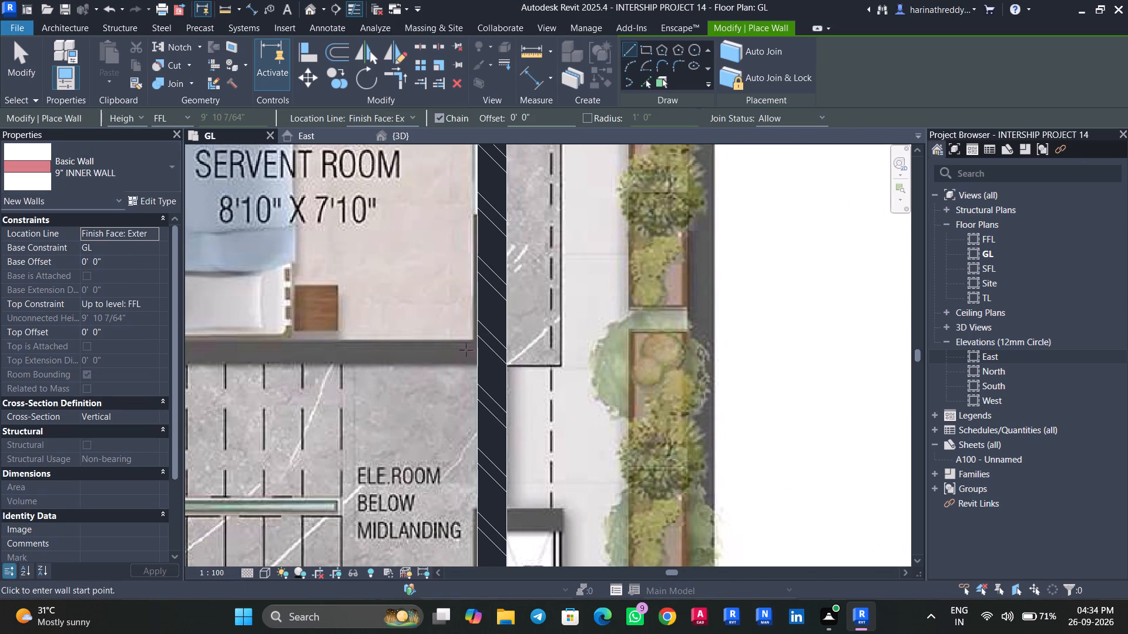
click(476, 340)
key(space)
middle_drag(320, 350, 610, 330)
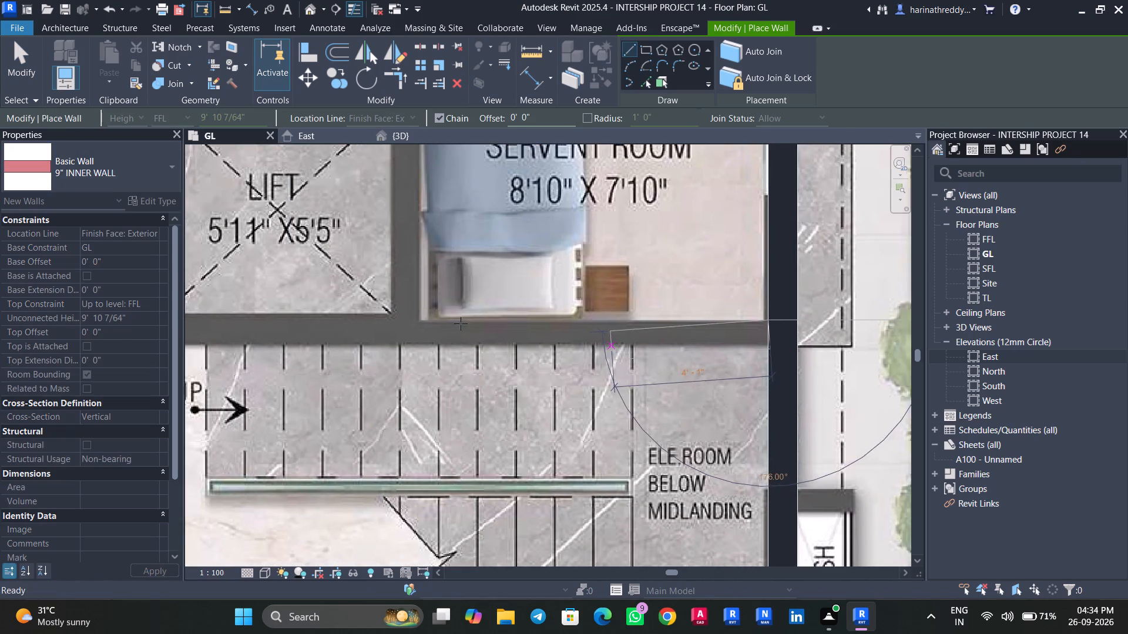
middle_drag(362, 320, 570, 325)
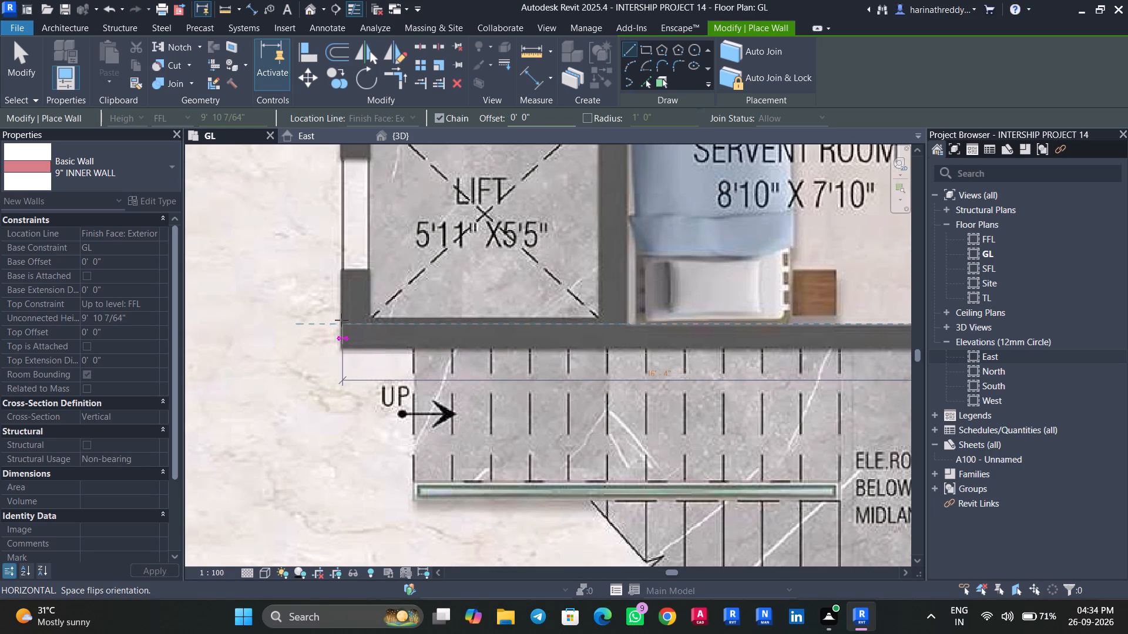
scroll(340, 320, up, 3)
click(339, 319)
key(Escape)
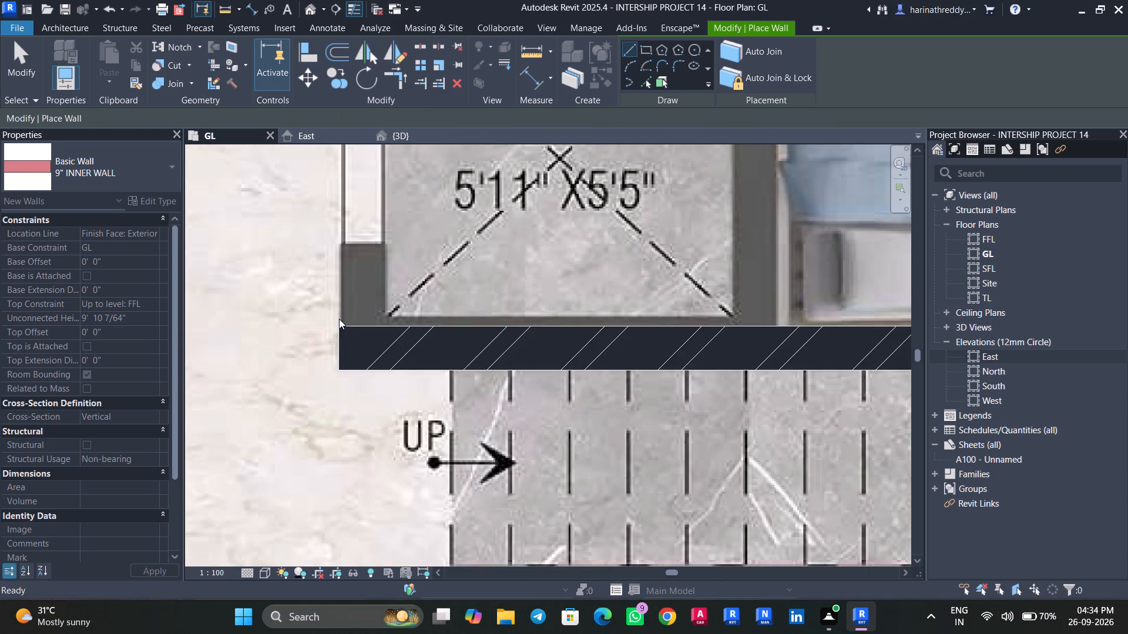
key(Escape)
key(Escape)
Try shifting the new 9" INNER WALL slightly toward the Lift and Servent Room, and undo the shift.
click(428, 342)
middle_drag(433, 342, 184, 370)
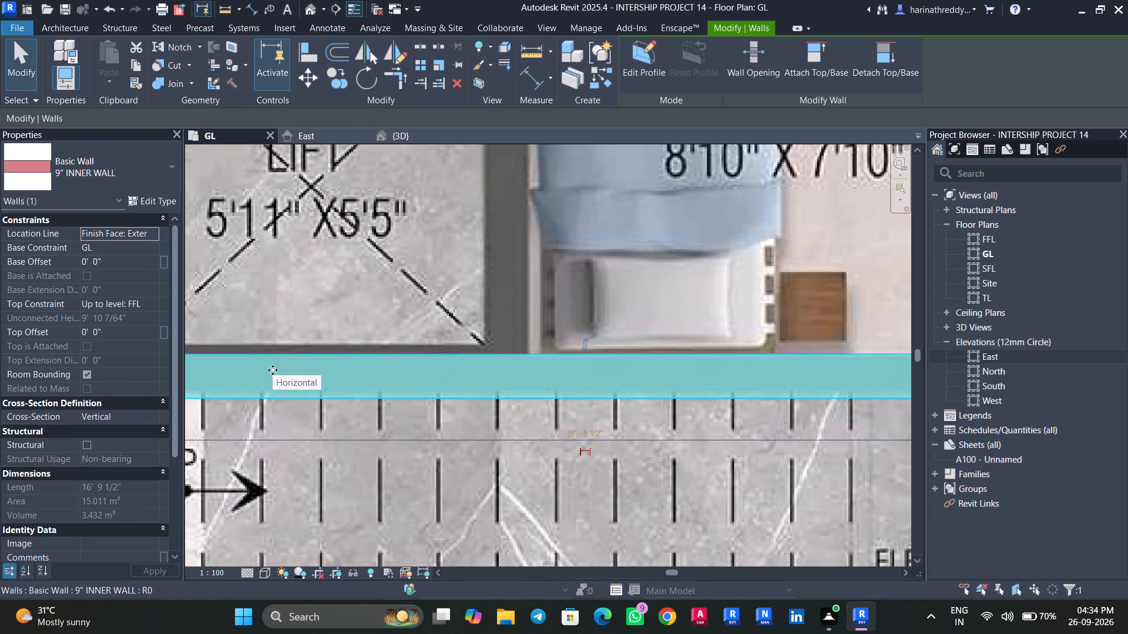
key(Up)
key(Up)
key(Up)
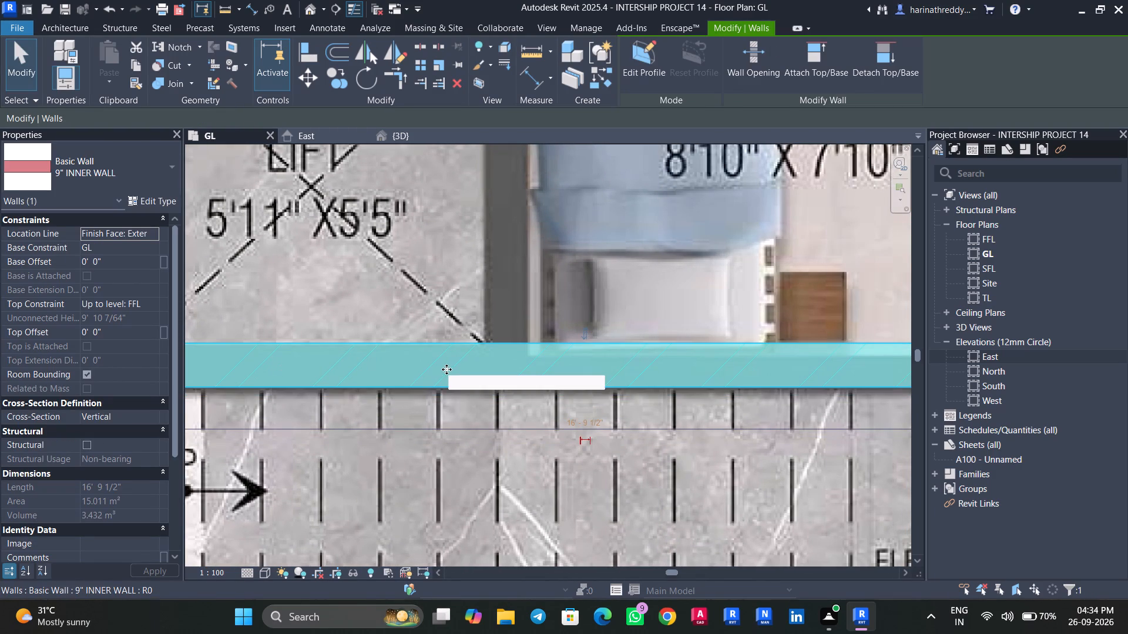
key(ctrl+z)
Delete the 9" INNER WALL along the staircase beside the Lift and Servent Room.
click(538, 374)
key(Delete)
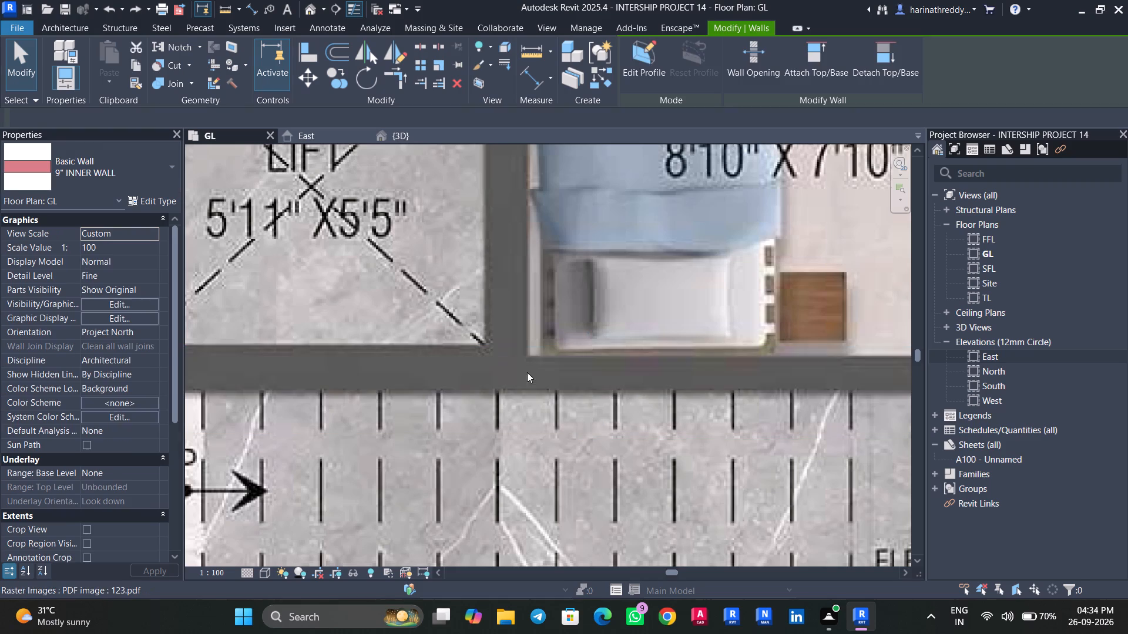
Draw a 6" WALL about 9' 5 1/2" long between the Servent Room and the staircase, from the outer wall to the Lift-side wall.
middle_drag(539, 380, 251, 406)
scroll(372, 415, down, 6)
middle_drag(411, 420, 458, 412)
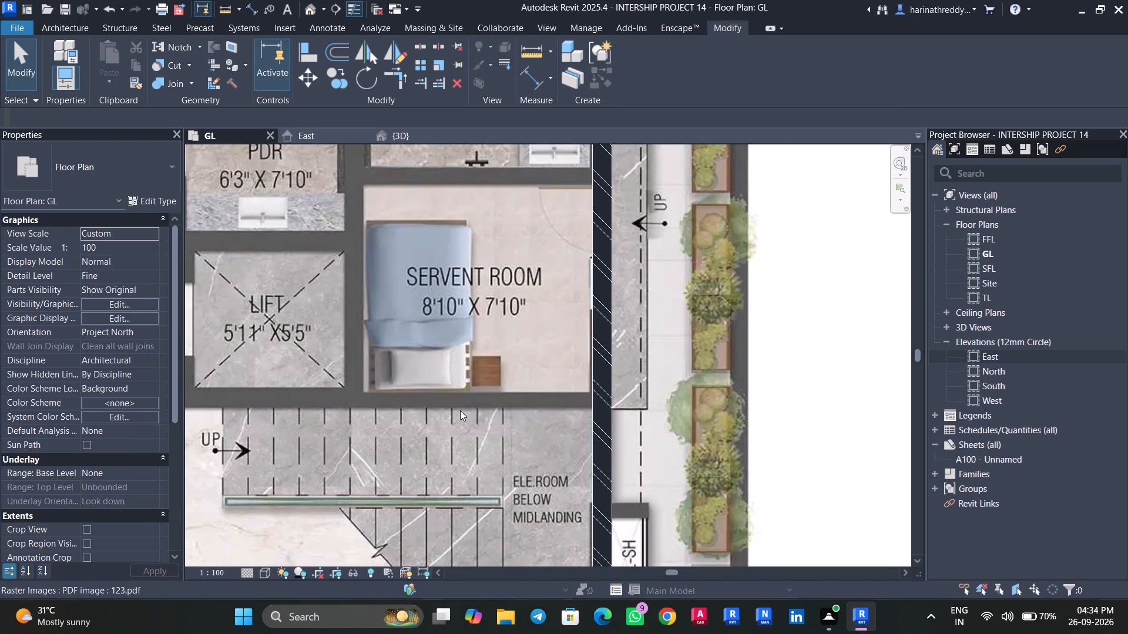
key(w)
key(a)
click(125, 173)
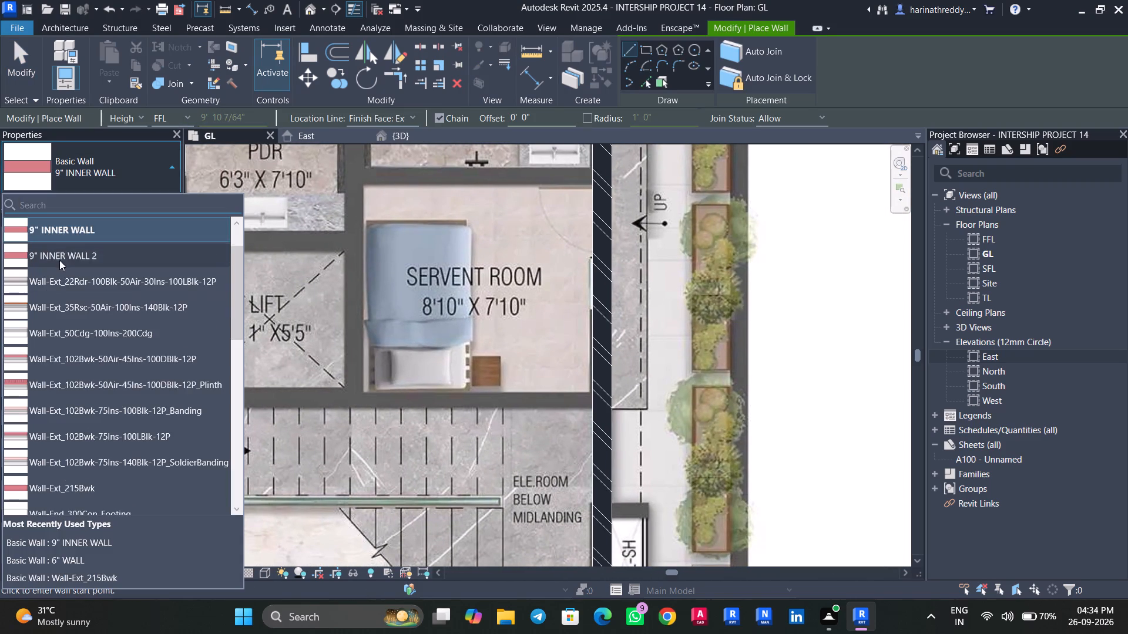
scroll(59, 260, up, 1)
scroll(59, 260, down, 1)
scroll(59, 260, up, 2)
click(68, 247)
scroll(579, 402, up, 4)
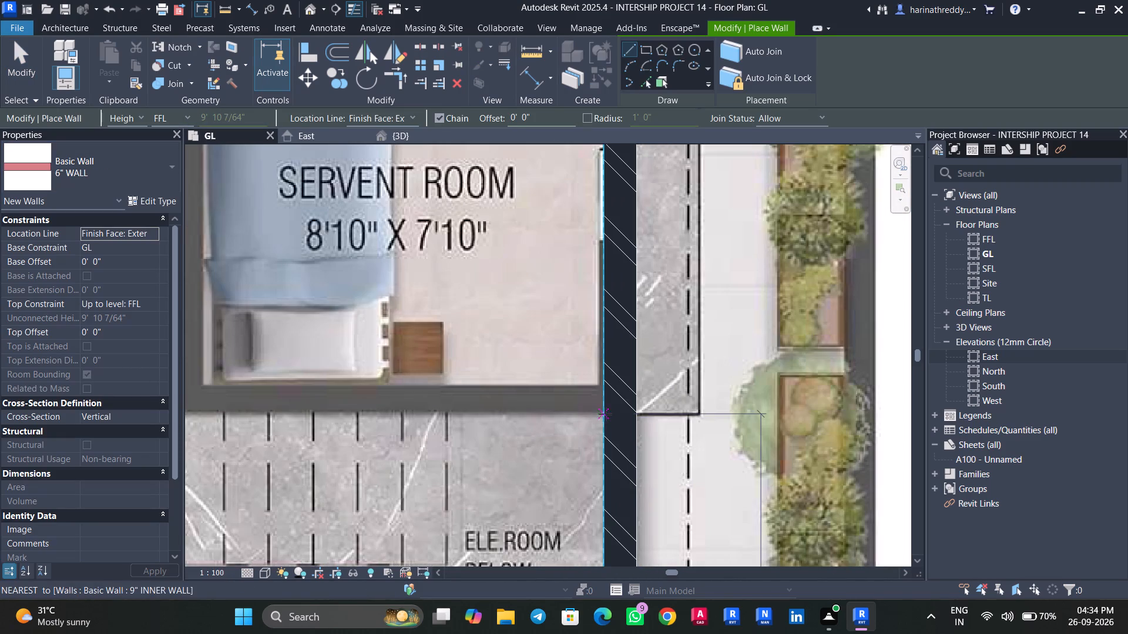
click(605, 414)
middle_drag(321, 413, 502, 413)
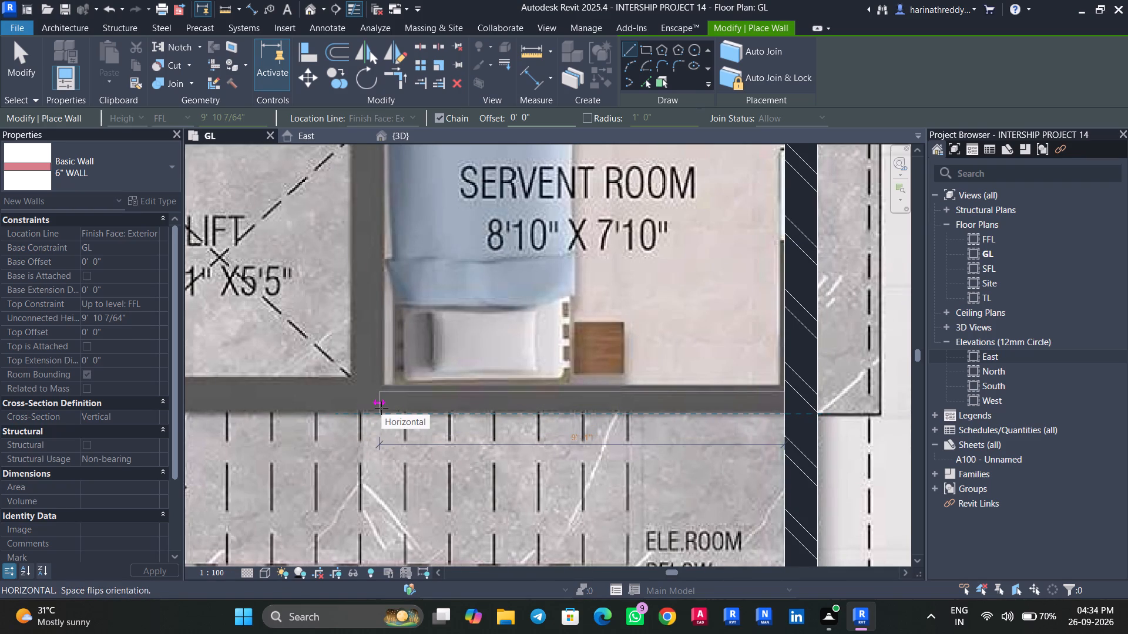
click(381, 407)
key(Escape)
key(Escape)
Nudge the new 6" WALL toward the Servent Room to align it with the wall on the plan.
click(495, 396)
scroll(495, 396, up, 3)
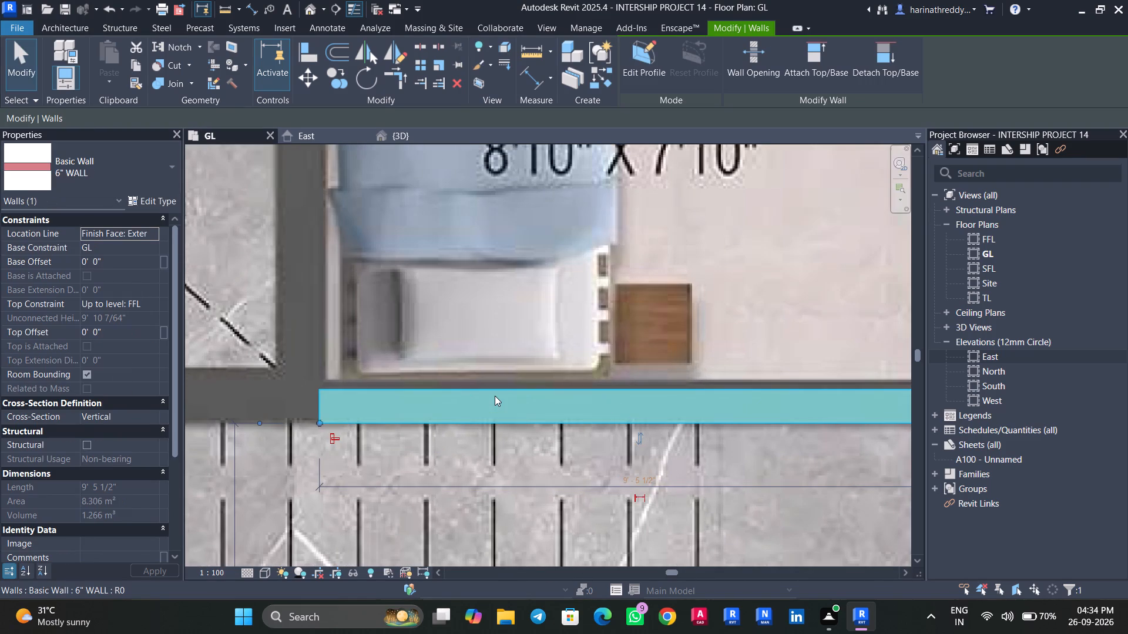
key(Up)
key(Up)
key(Up)
key(Up)
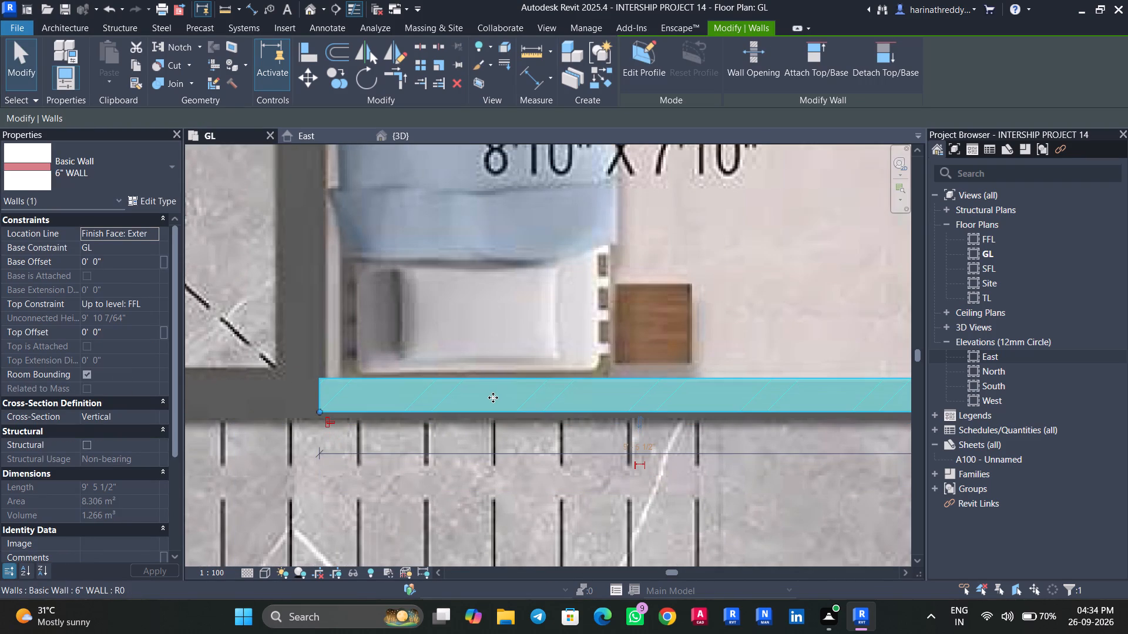
key(Down)
key(Down)
Duplicate the selected wall's type as 7" WALL.
scroll(493, 397, down, 3)
middle_drag(493, 397, 417, 416)
click(155, 200)
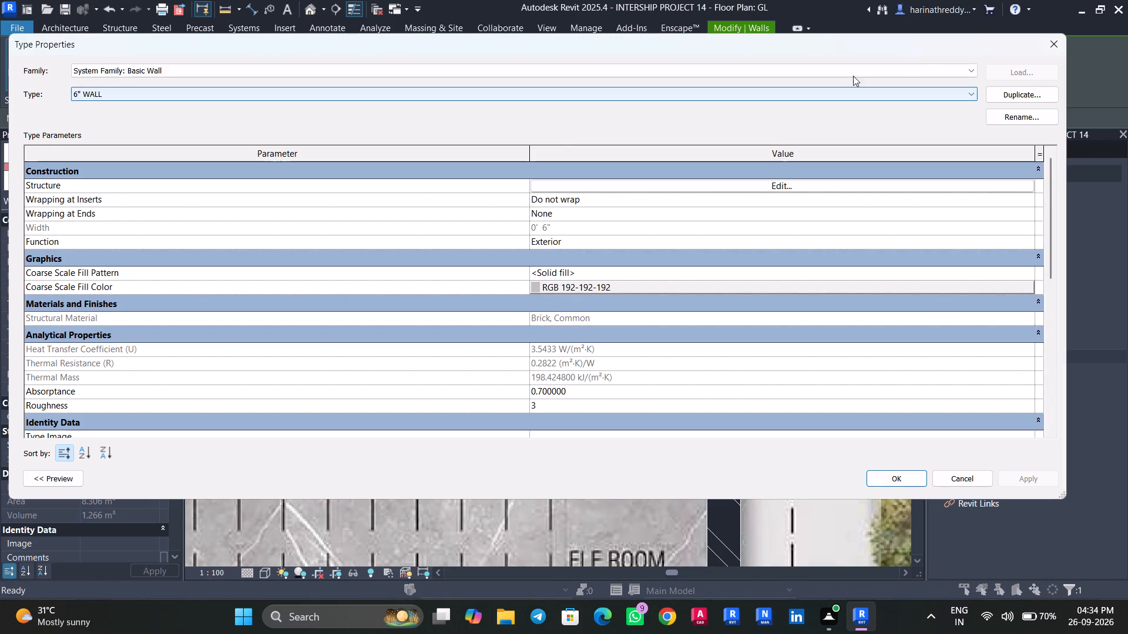
click(1029, 112)
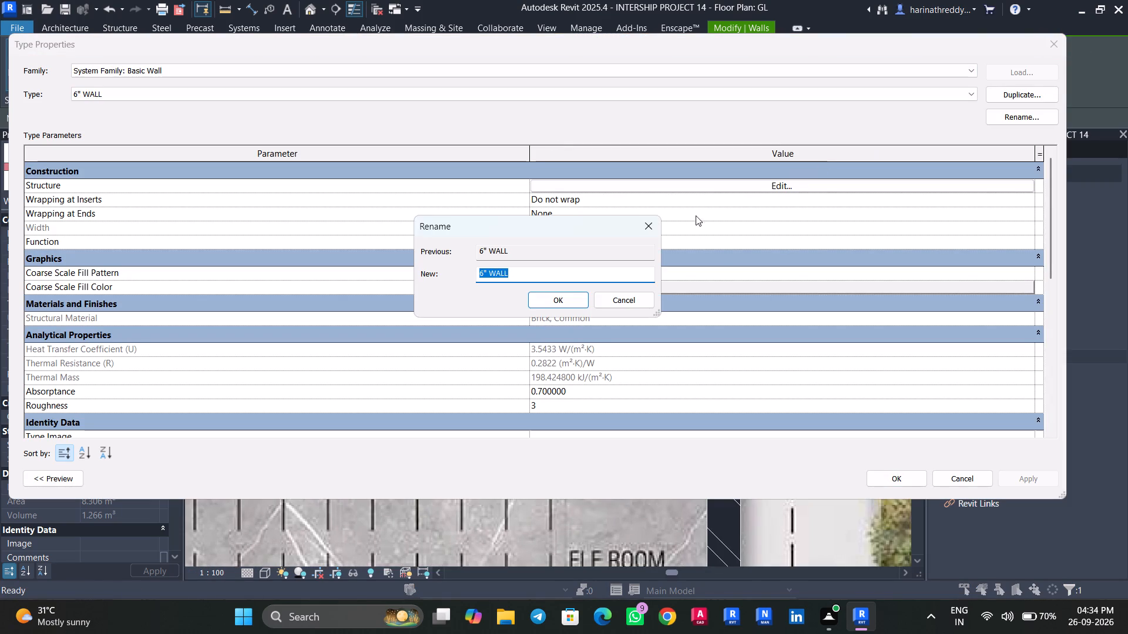
click(651, 225)
click(1038, 96)
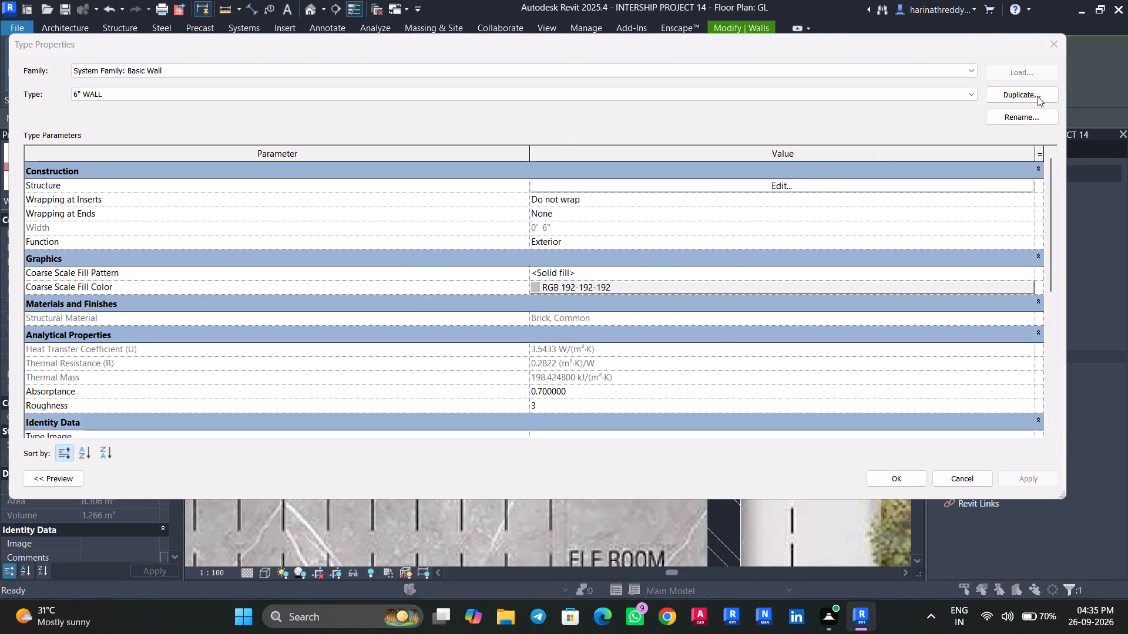
text(7" WALL)
key(Return)
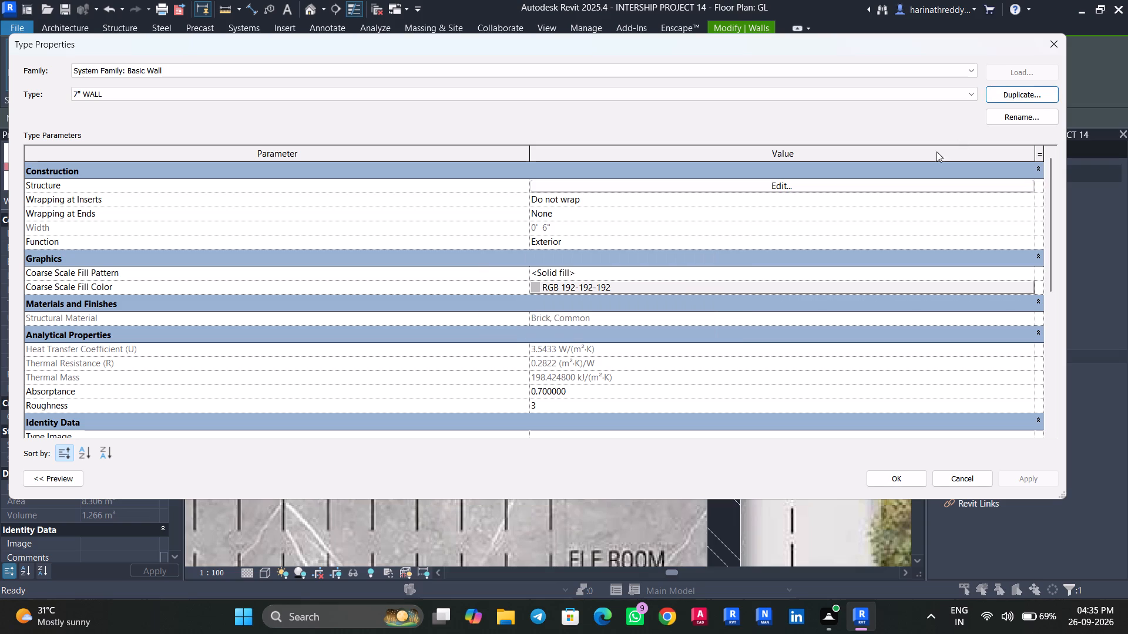
Set the 7" WALL's brick structure layer thickness to 7" and apply the type to the wall between the Servent Room and staircase.
click(822, 191)
click(656, 191)
text(7")
key(Return)
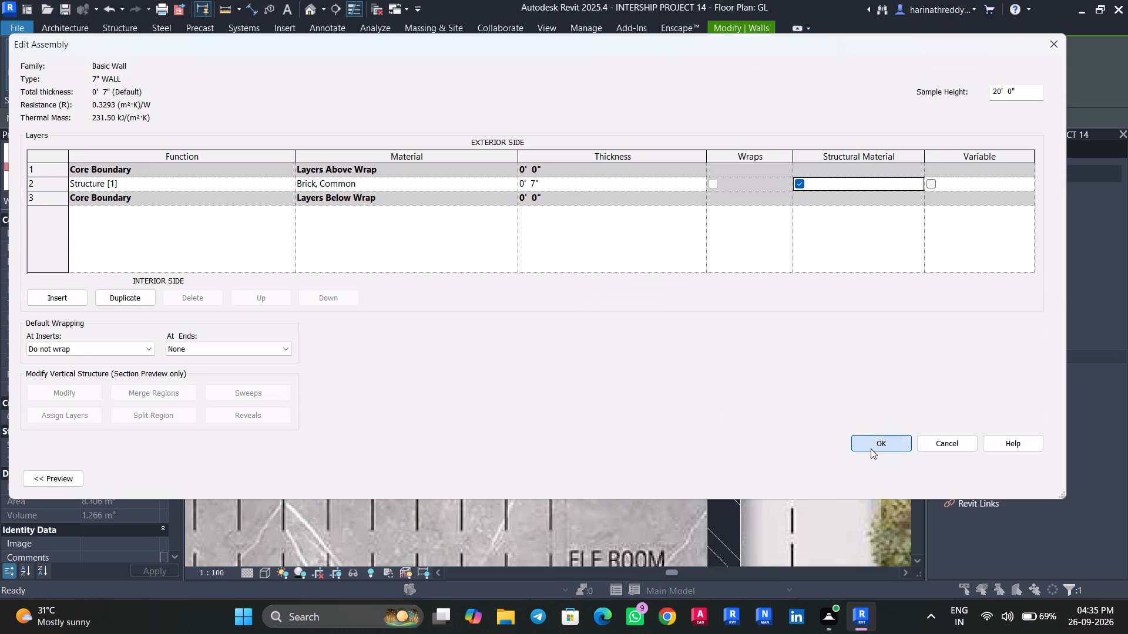
click(871, 448)
click(1048, 483)
click(878, 473)
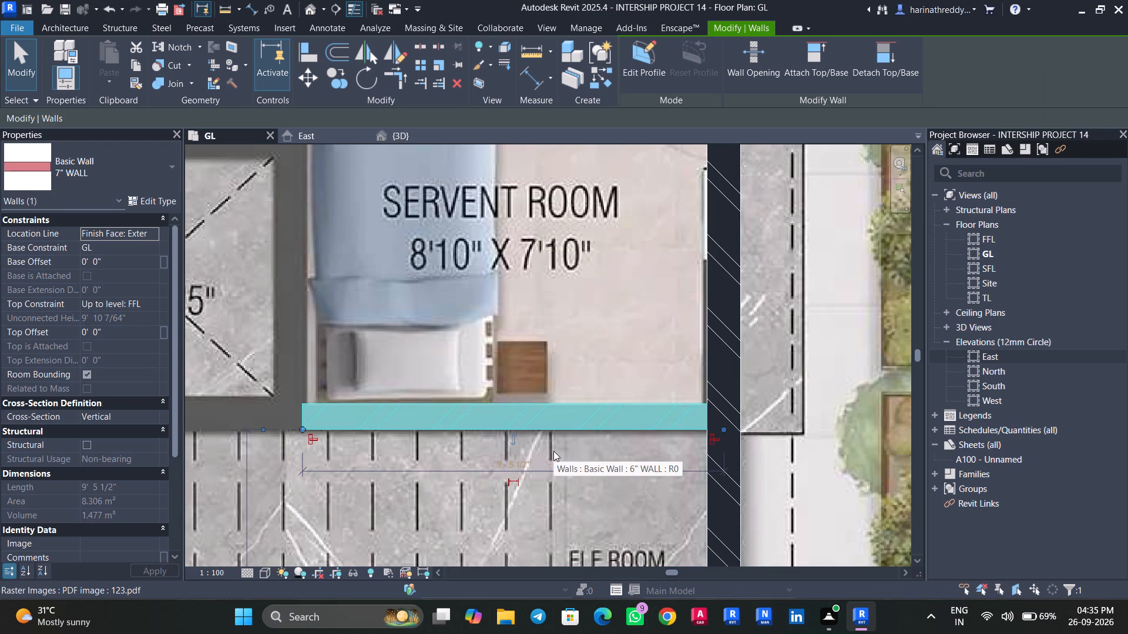
scroll(553, 451, down, 1)
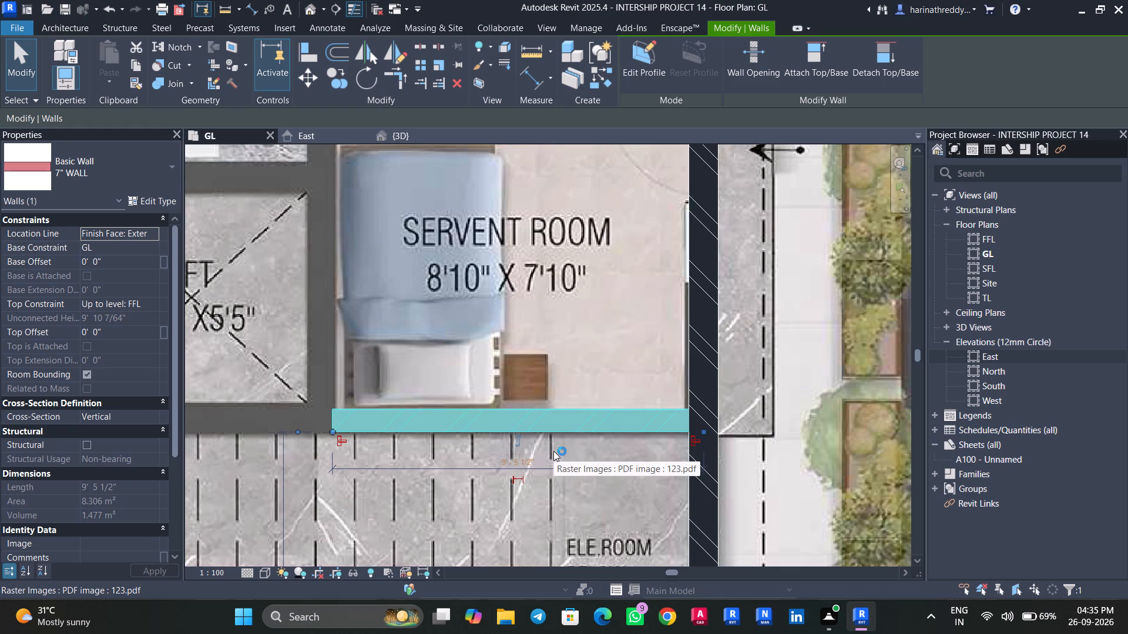
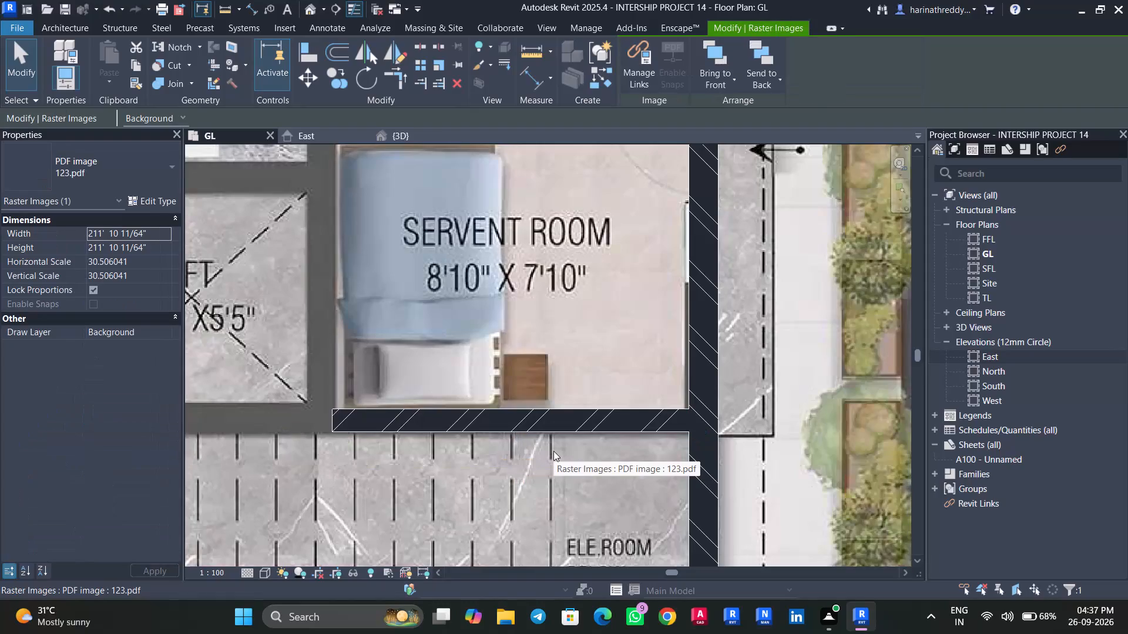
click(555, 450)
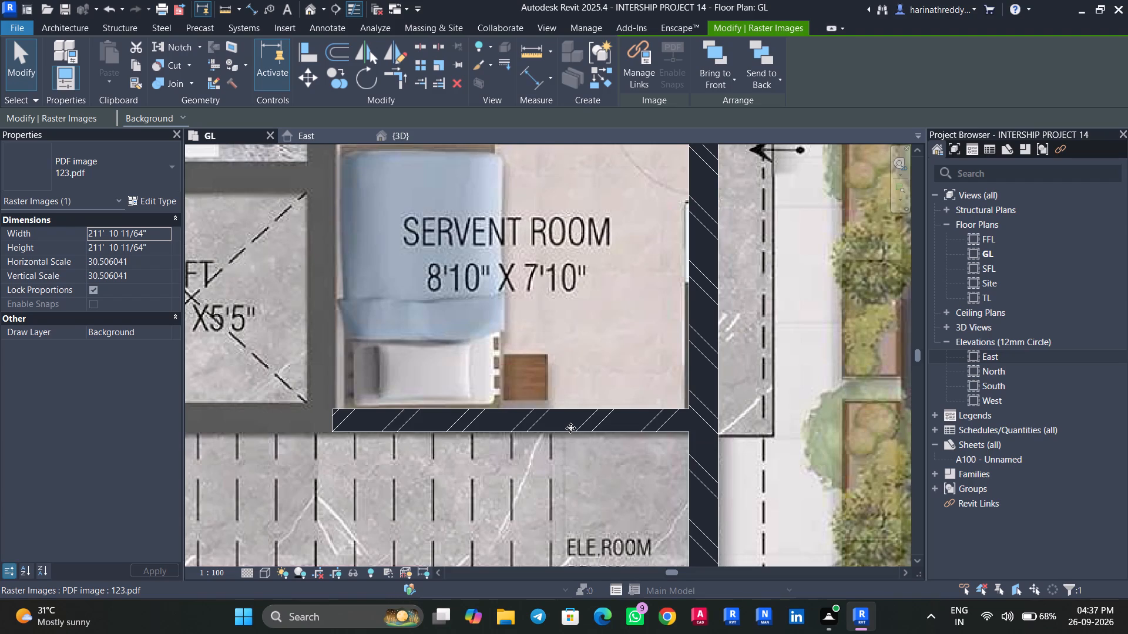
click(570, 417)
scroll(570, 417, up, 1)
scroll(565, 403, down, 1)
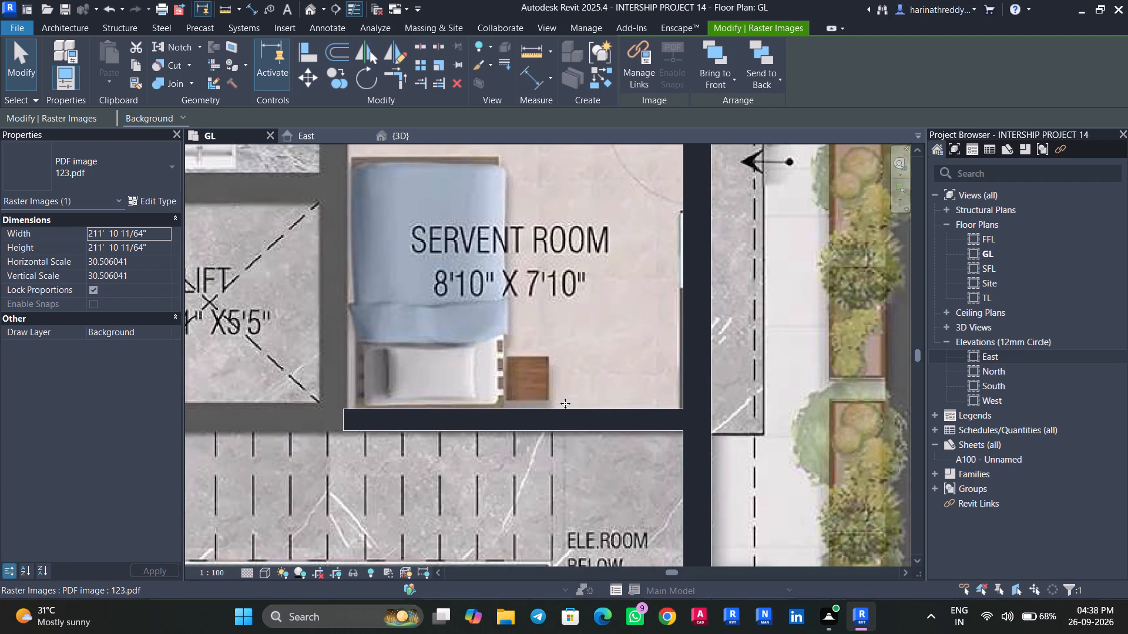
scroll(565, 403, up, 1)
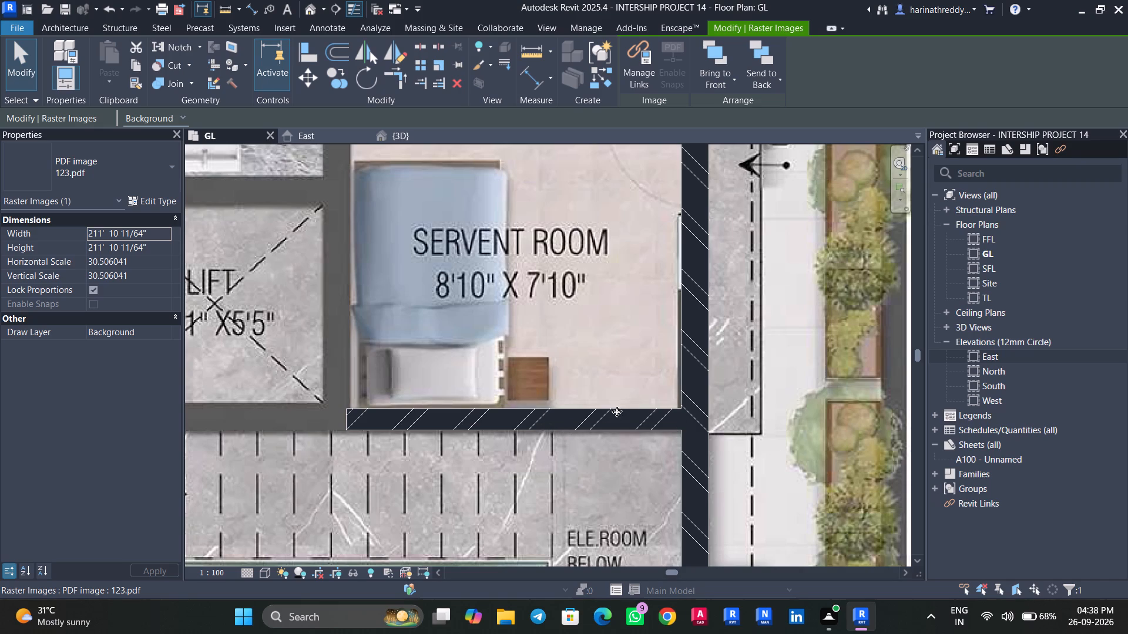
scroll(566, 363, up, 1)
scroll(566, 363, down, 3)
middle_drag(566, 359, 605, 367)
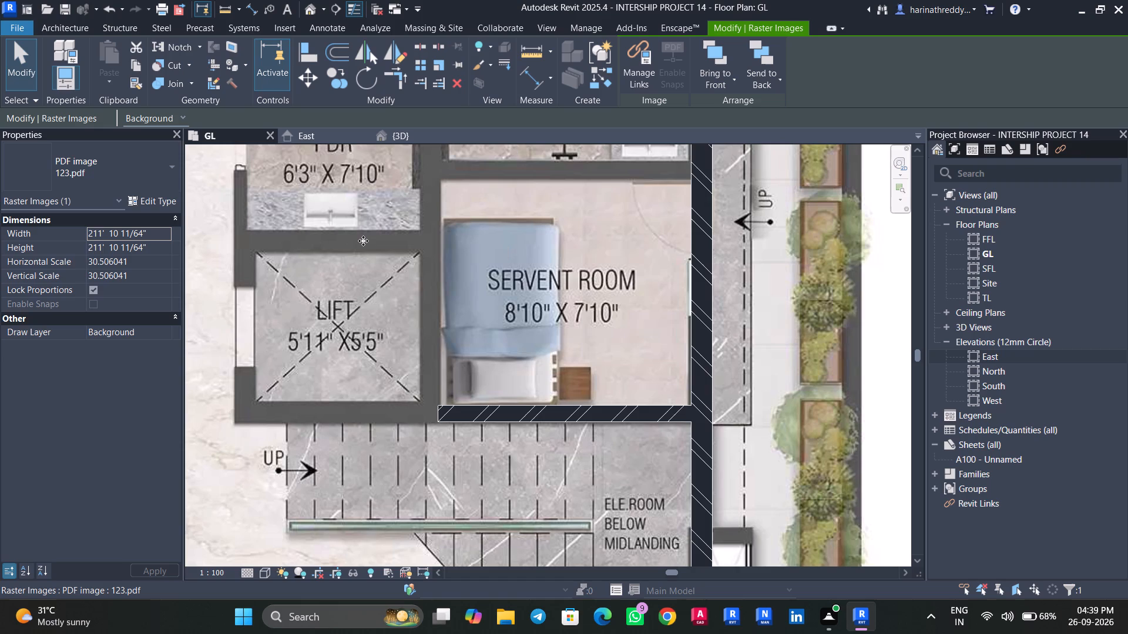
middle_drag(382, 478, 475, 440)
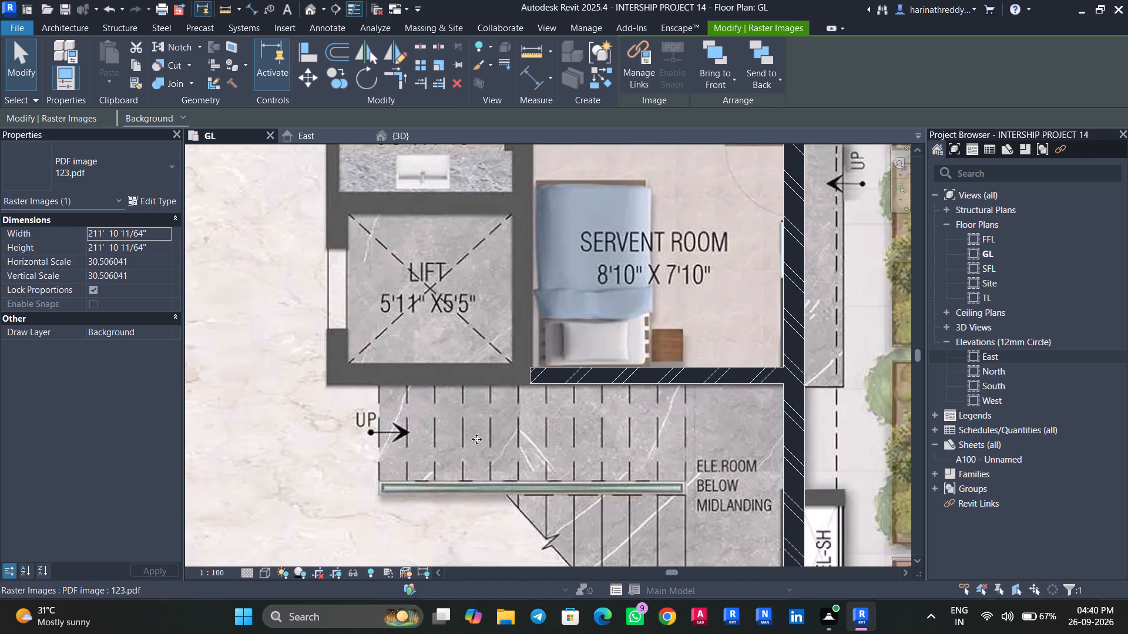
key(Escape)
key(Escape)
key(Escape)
Draw a 9" INNER WALL about 7' 4" long between the Lift and staircase, from the 7" WALL to the Lift's outer corner.
middle_drag(498, 432, 575, 305)
scroll(568, 337, down, 4)
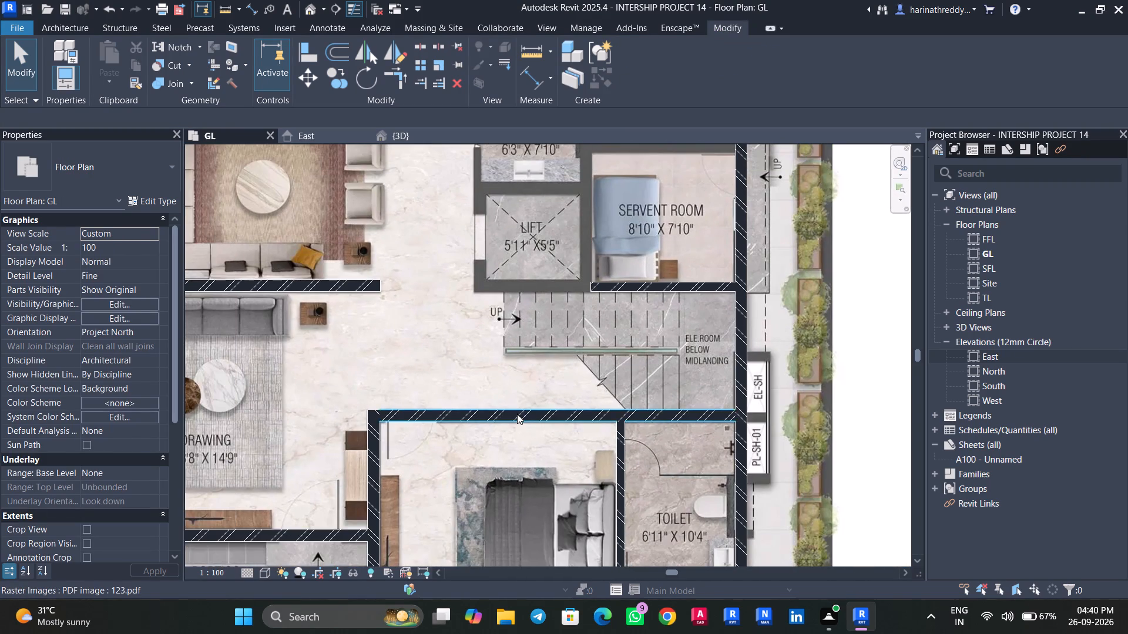
click(517, 414)
key(c)
key(s)
scroll(573, 298, up, 4)
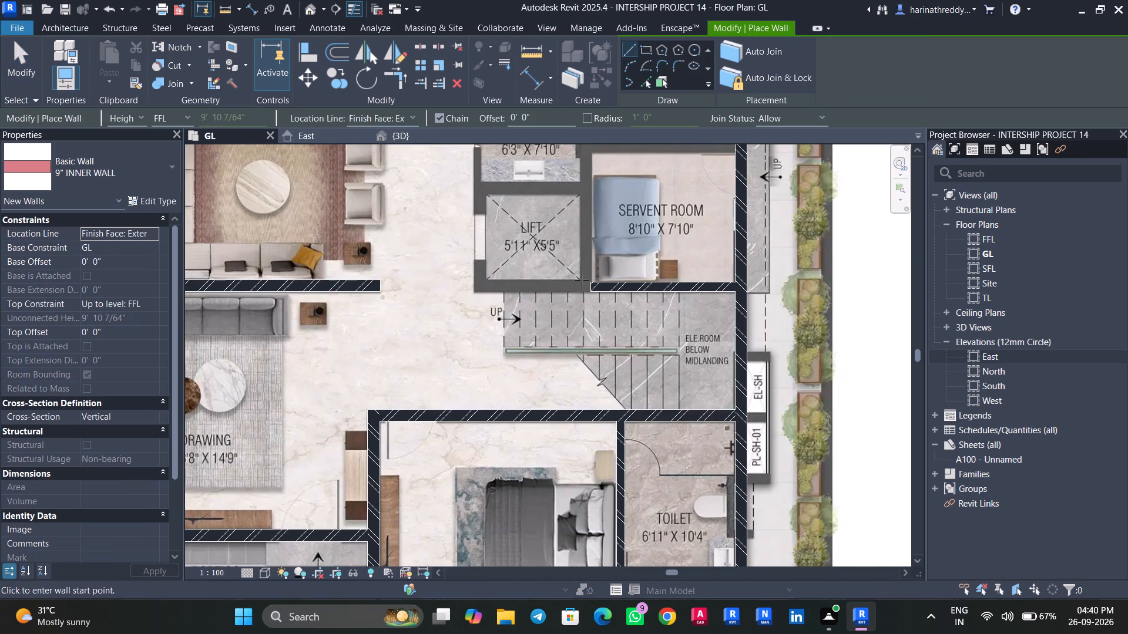
scroll(582, 280, up, 2)
scroll(593, 293, down, 1)
scroll(594, 294, up, 1)
click(610, 295)
middle_drag(432, 296, 527, 312)
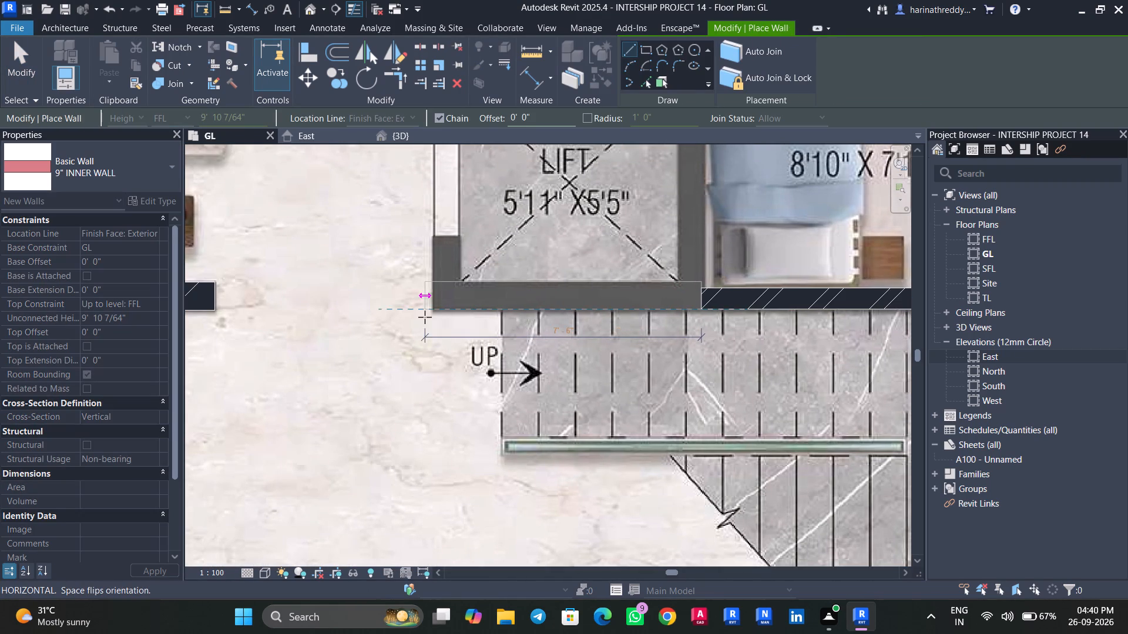
scroll(434, 312, up, 5)
click(431, 311)
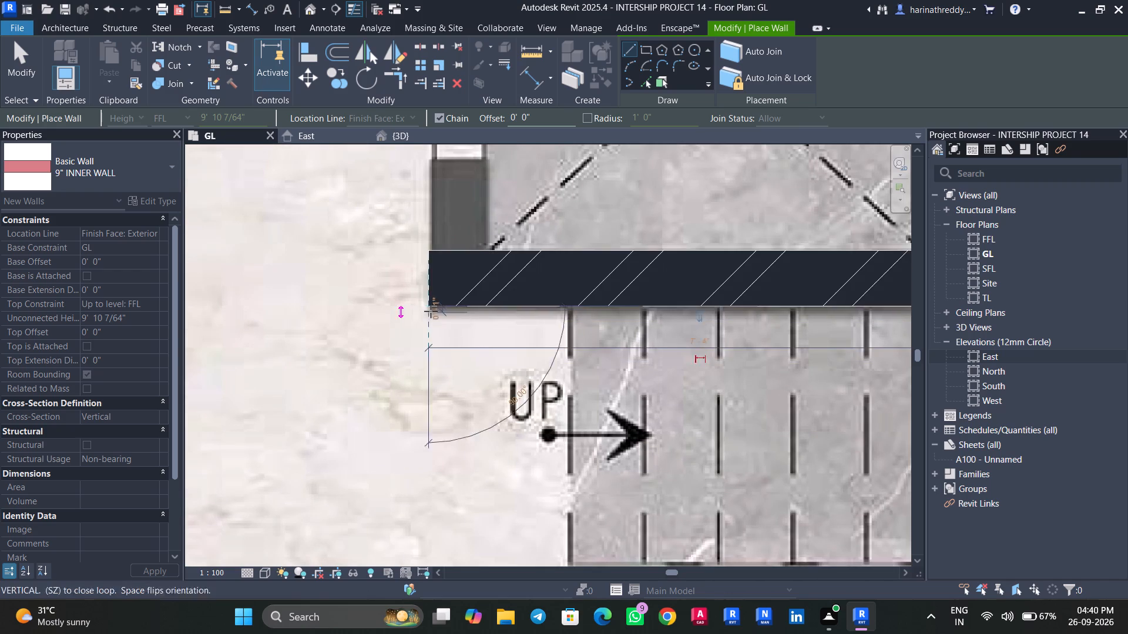
key(Escape)
key(Escape)
Draw a 9" INNER WALL about 6' 6 1/2" long along the Lift's door side, from the staircase-side corner to the PDR.
click(516, 280)
middle_drag(502, 281, 480, 386)
scroll(478, 379, up, 1)
scroll(472, 368, down, 2)
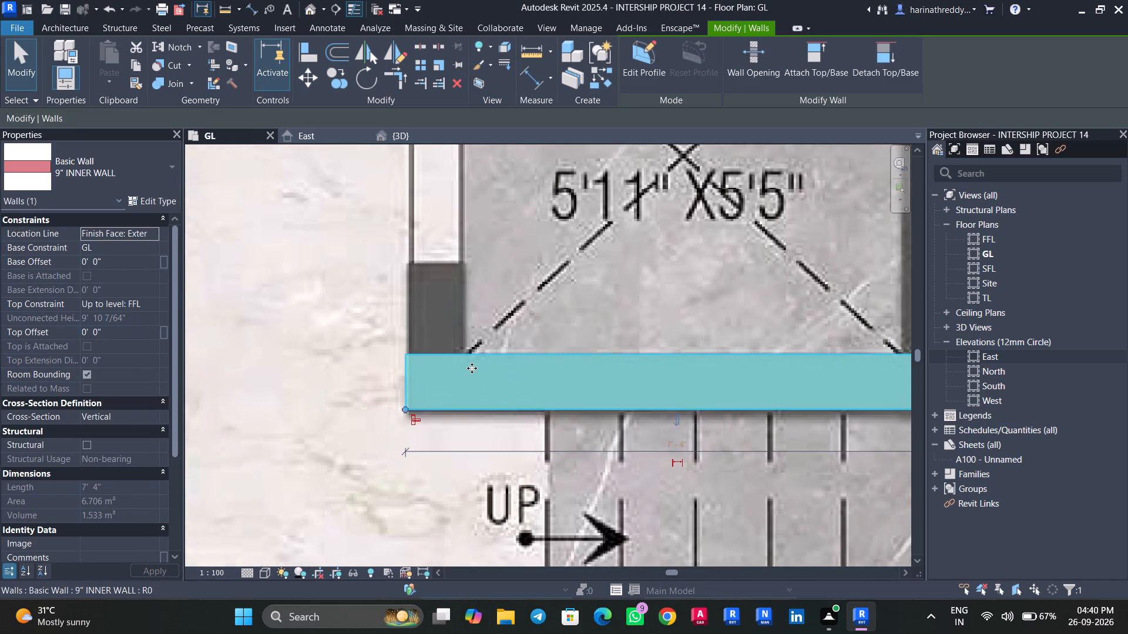
scroll(472, 368, down, 3)
scroll(472, 368, up, 1)
middle_drag(472, 377, 475, 427)
scroll(475, 427, down, 1)
text(CS)
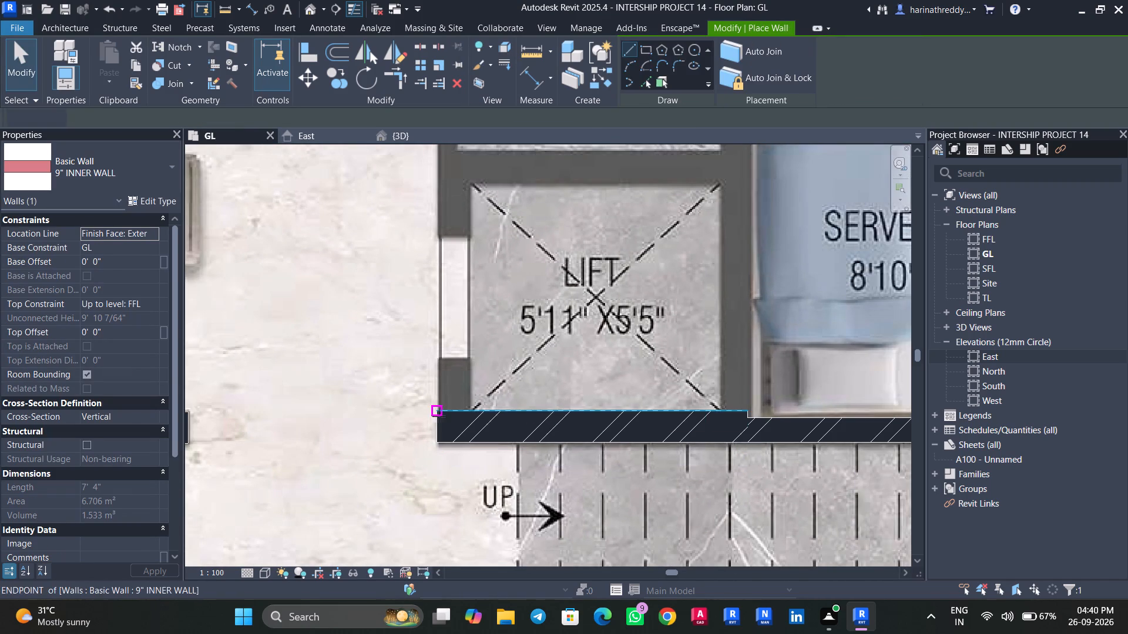
click(438, 415)
middle_drag(430, 208, 404, 360)
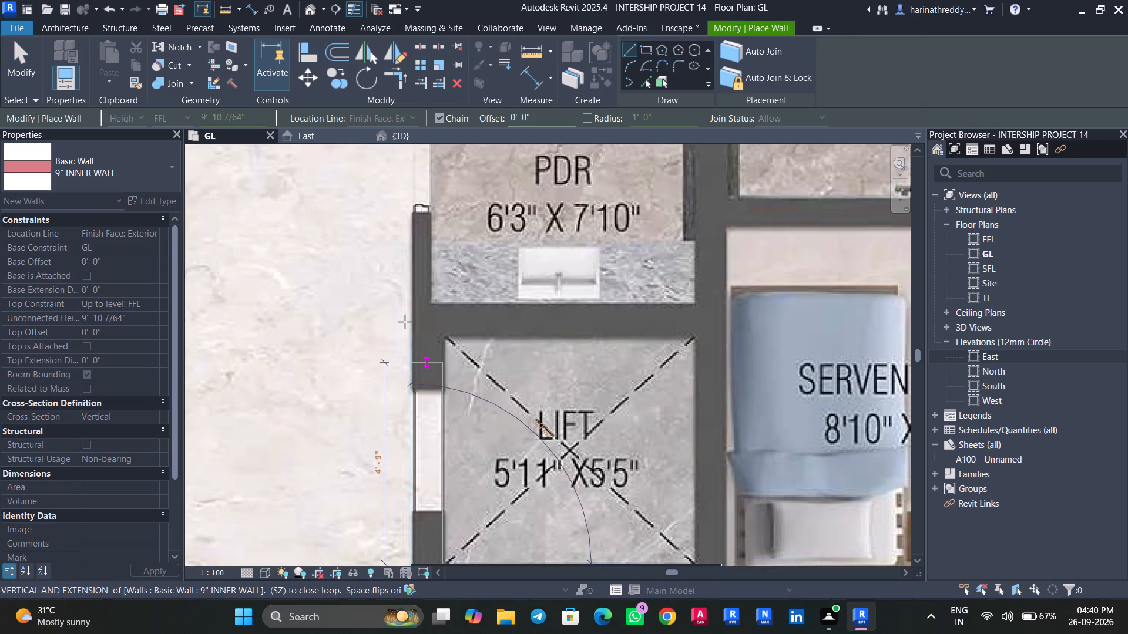
scroll(408, 307, up, 5)
click(423, 298)
key(Escape)
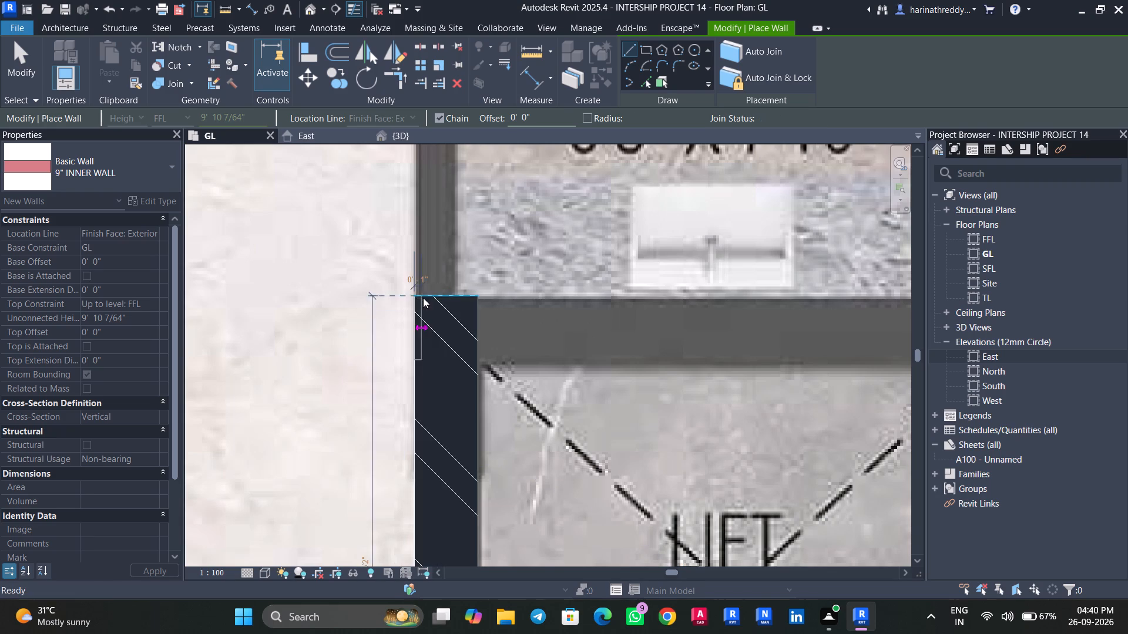
key(Escape)
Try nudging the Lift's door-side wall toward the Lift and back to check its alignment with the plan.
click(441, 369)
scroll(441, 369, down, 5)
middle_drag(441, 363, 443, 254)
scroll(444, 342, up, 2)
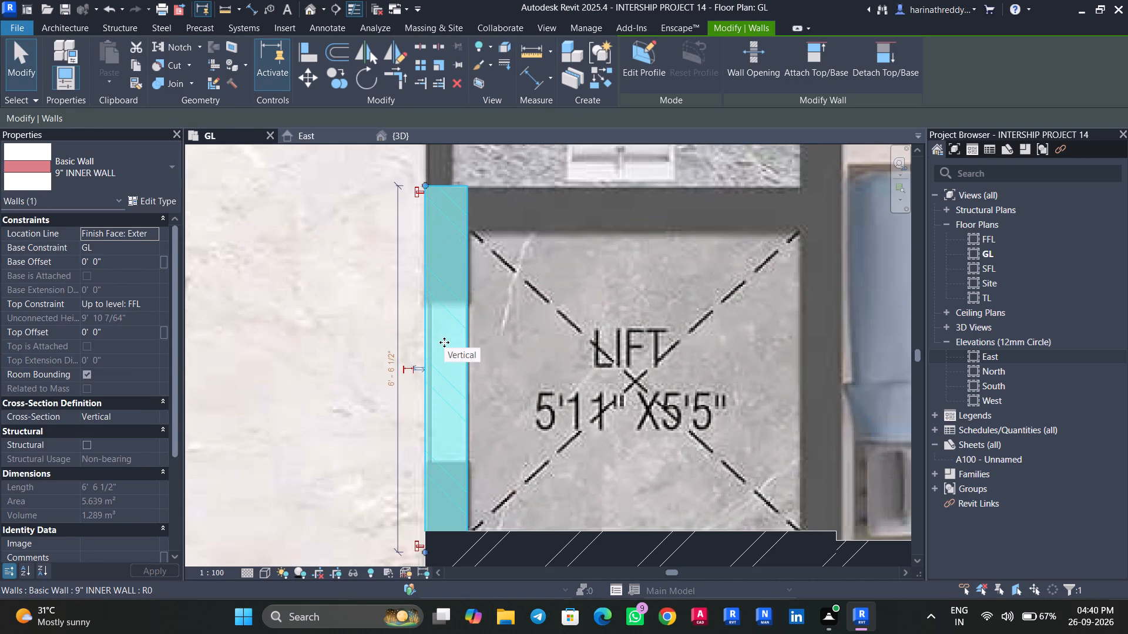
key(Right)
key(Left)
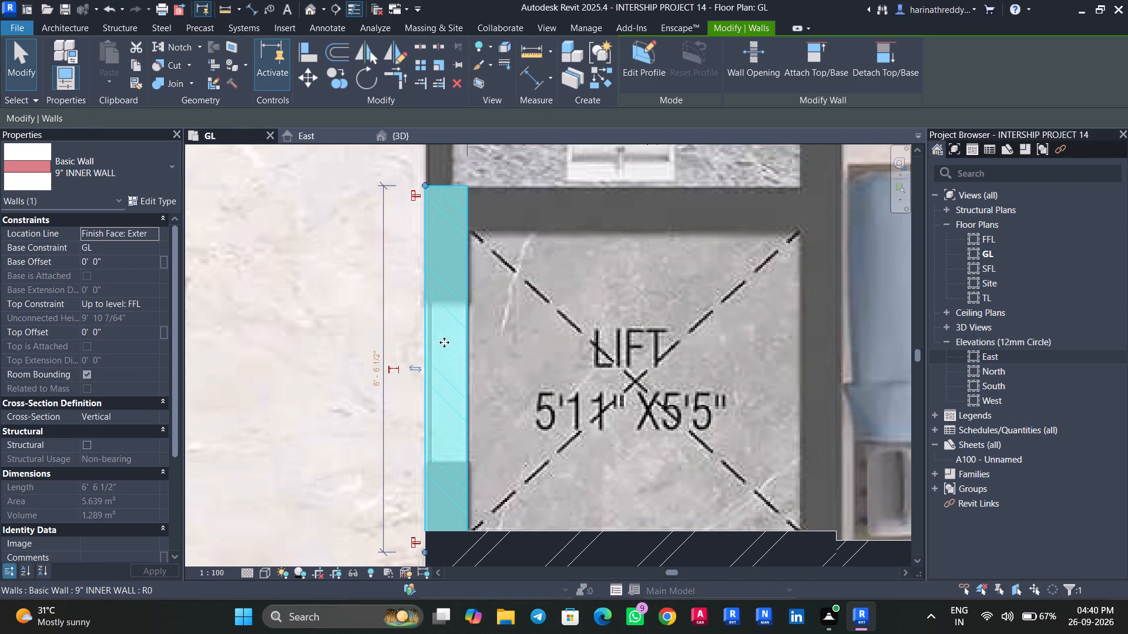
Draw a 9" INNER WALL about 6' 4 1/2" long between the Lift and PDR, from the door-side wall to the Servent Room side.
middle_drag(493, 340, 384, 392)
text(CS)
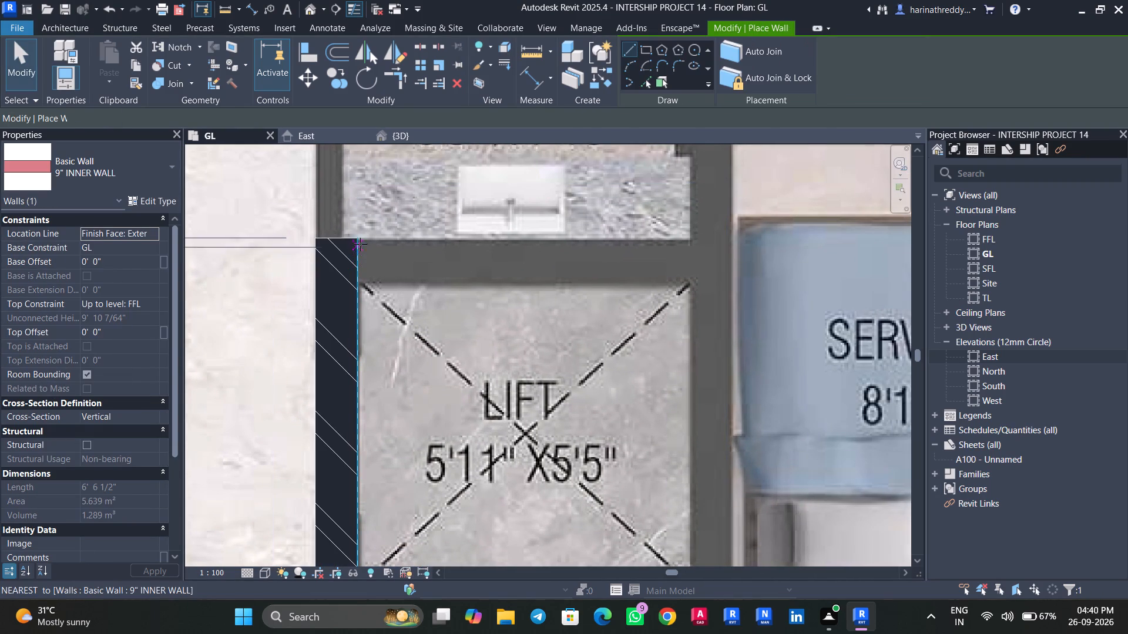
click(361, 240)
middle_drag(575, 232, 401, 235)
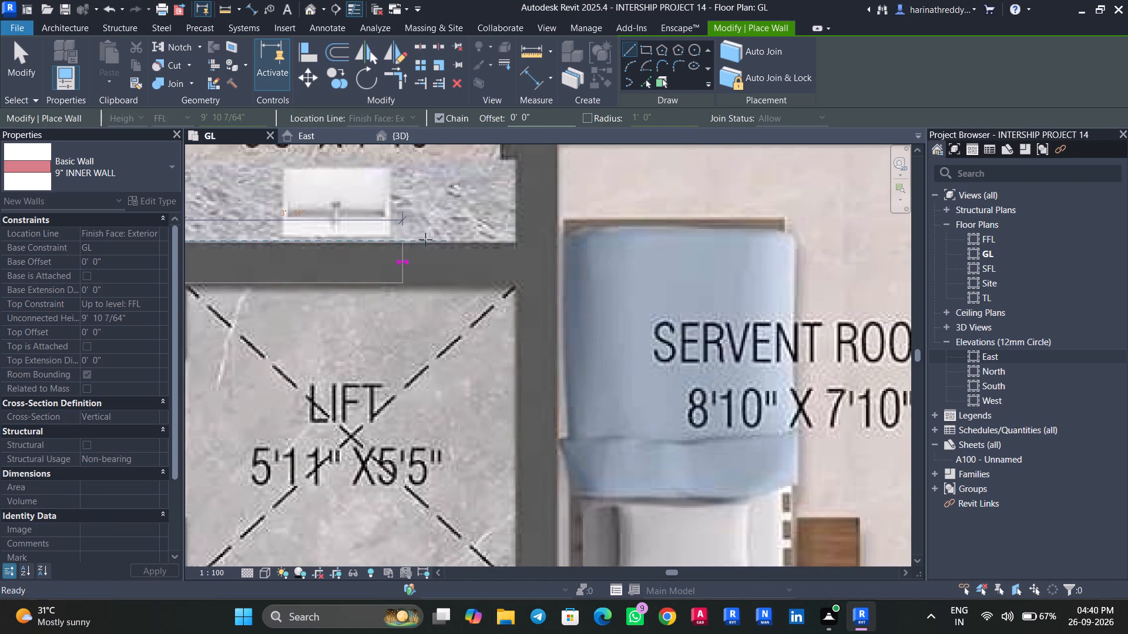
click(519, 241)
key(Escape)
key(Escape)
Nudge the wall between the Lift and PDR toward the Lift to align it with the plan.
click(454, 258)
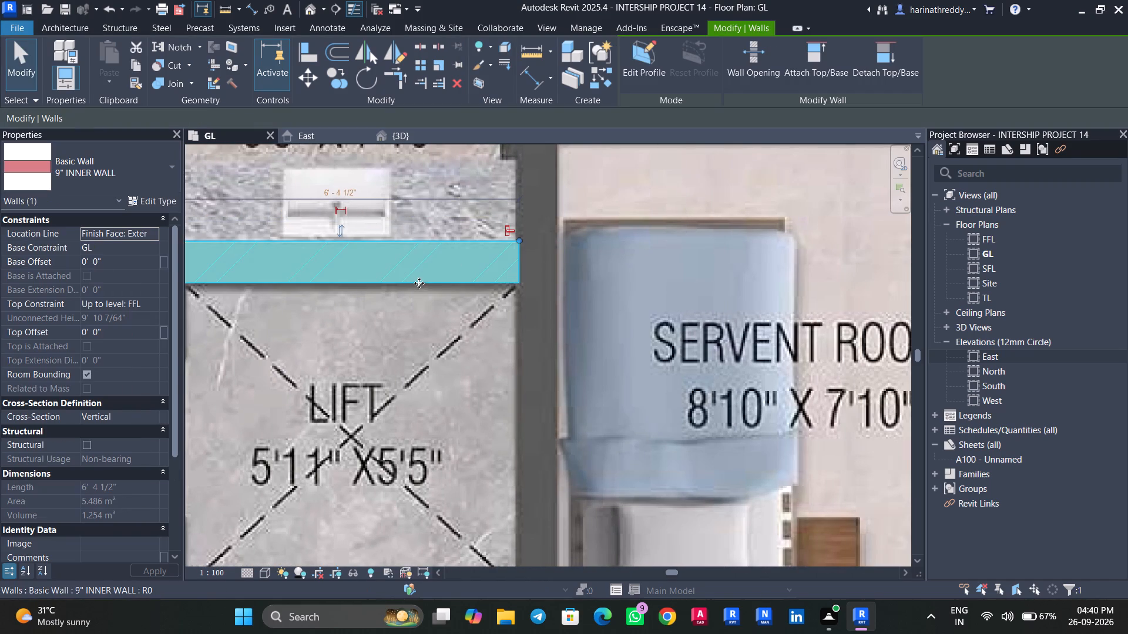
middle_drag(480, 283, 545, 279)
scroll(545, 279, up, 1)
key(Down)
scroll(546, 277, down, 3)
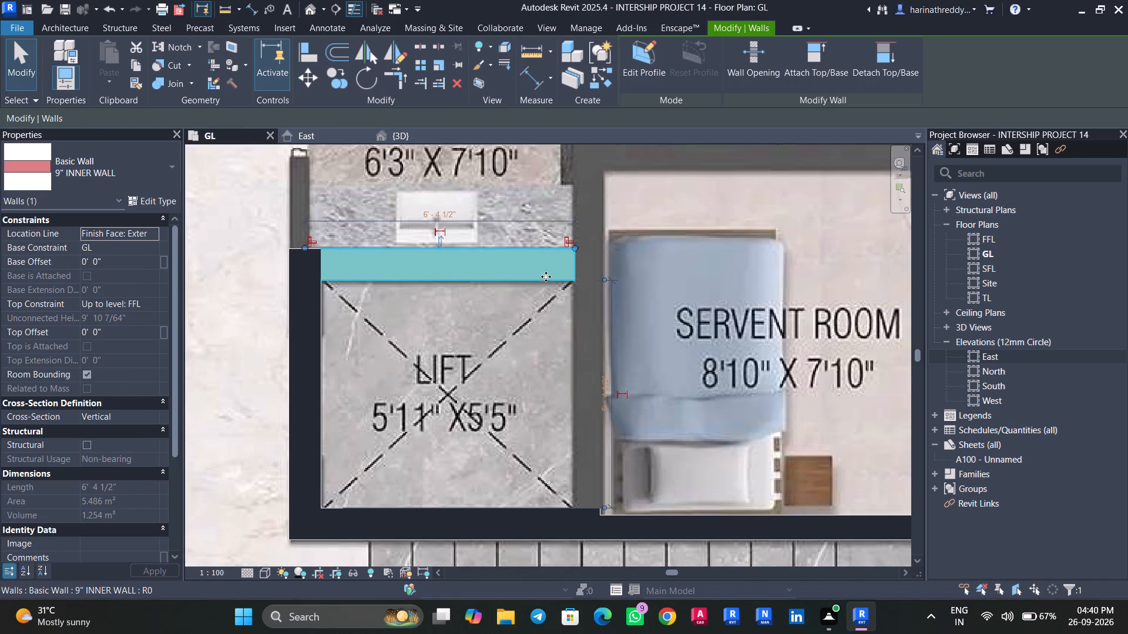
middle_drag(546, 276, 495, 291)
scroll(476, 308, down, 5)
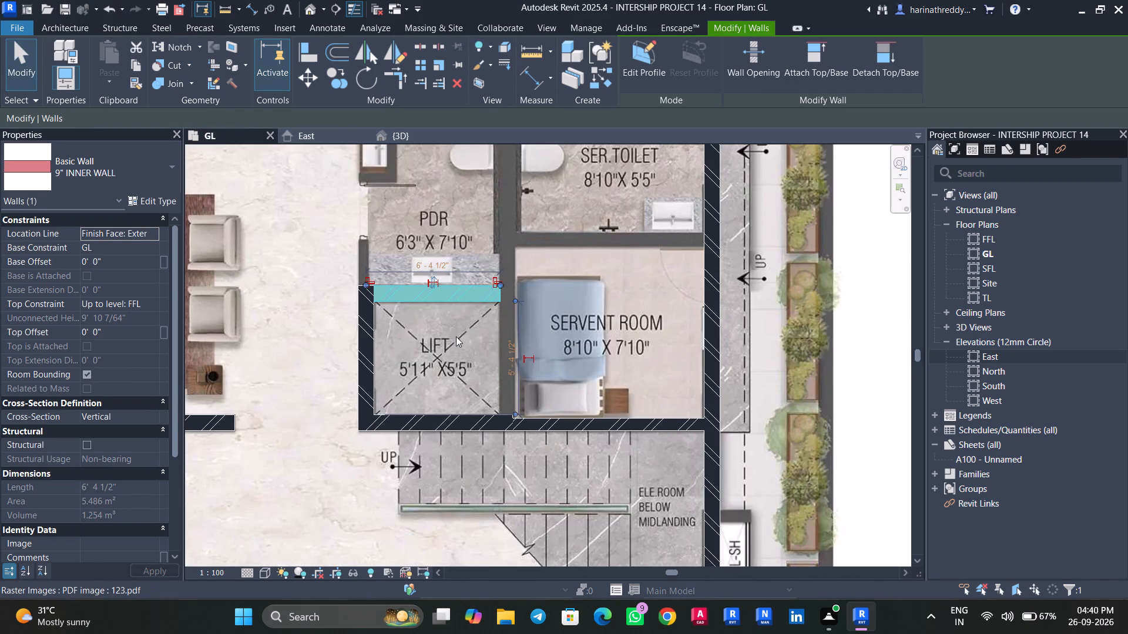
key(Escape)
key(Escape)
key(Escape)
click(473, 358)
scroll(488, 359, down, 1)
scroll(488, 359, up, 4)
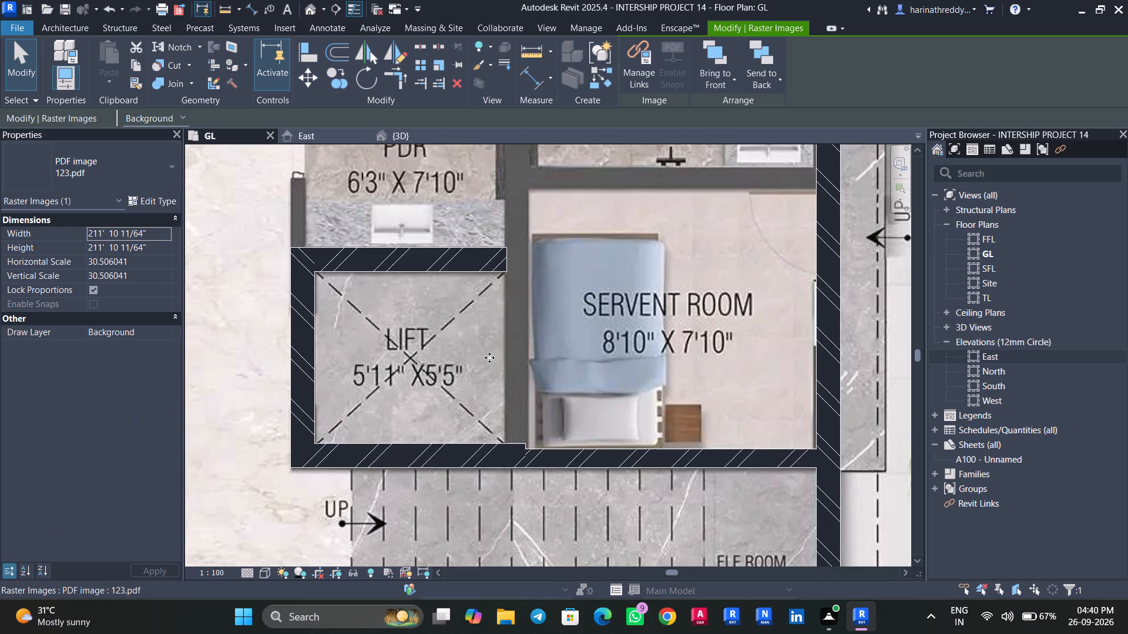
key(Escape)
key(Escape)
Draw a 9" INNER WALL about 29' 10 1/2" long from the Lift's staircase-side wall past the Servent Room and Store Room to the kitchen's outer wall.
click(435, 257)
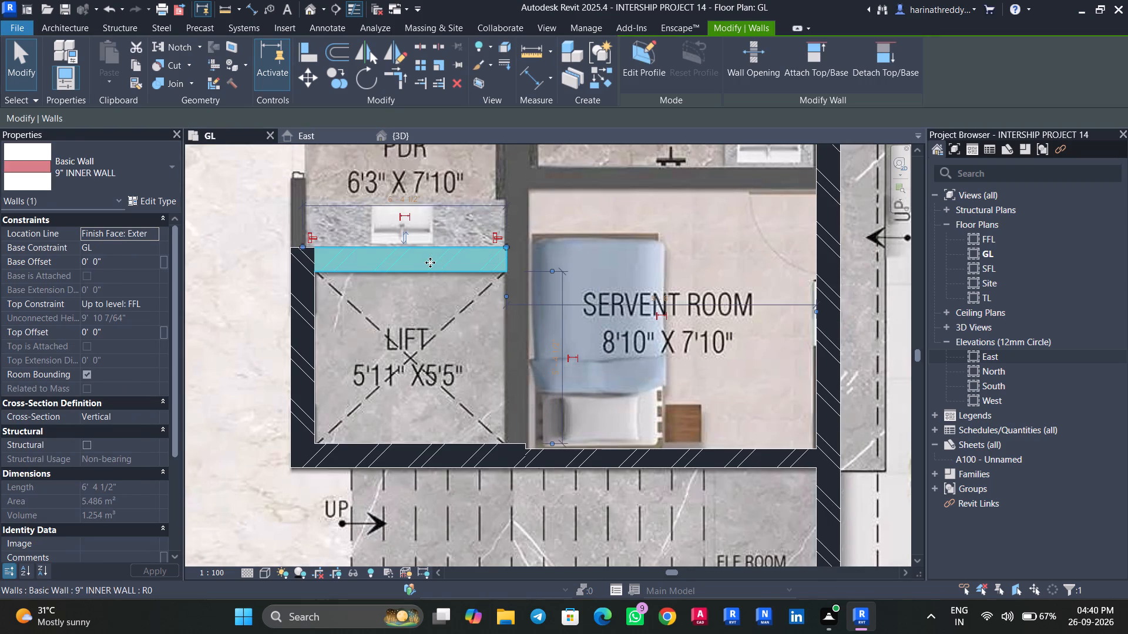
key(c)
key(s)
click(503, 444)
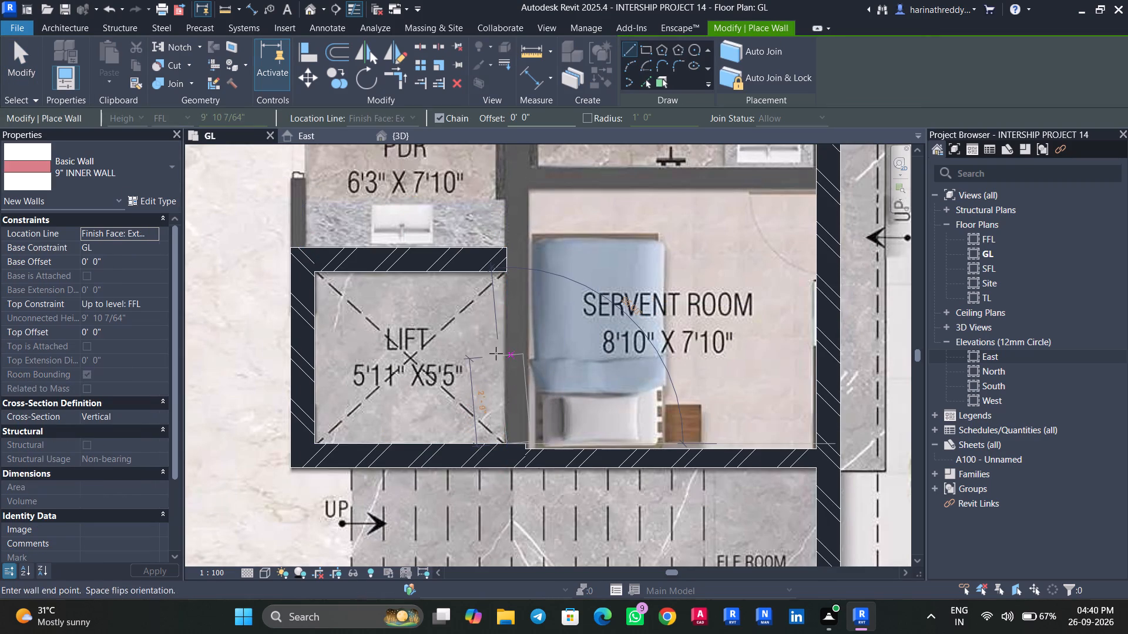
middle_drag(506, 179, 509, 257)
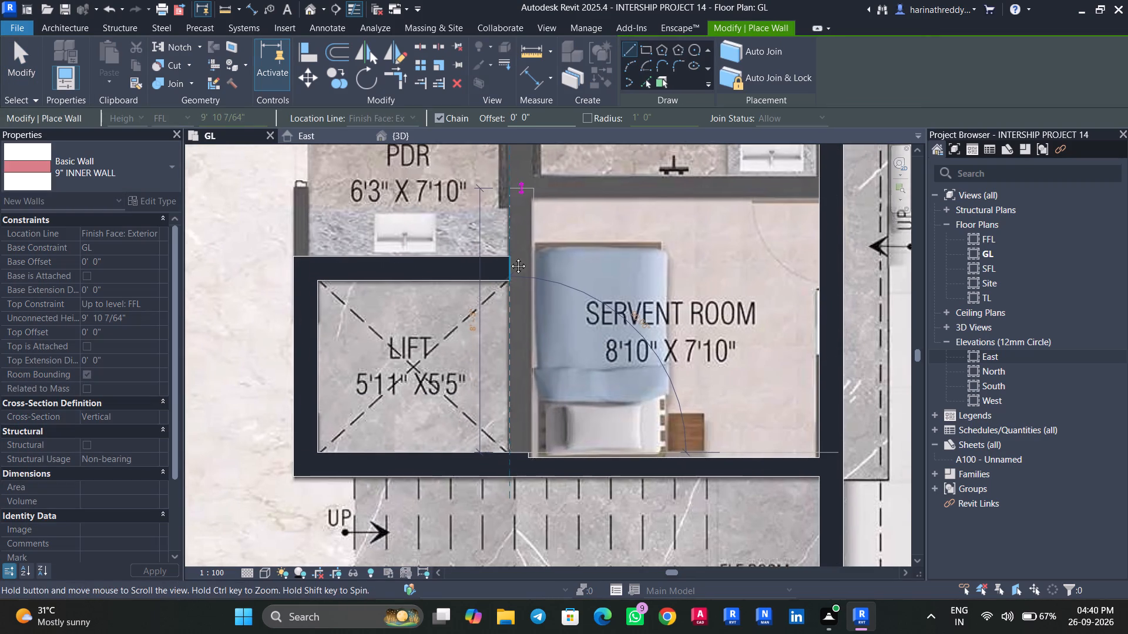
middle_drag(509, 257, 487, 399)
middle_drag(486, 198, 490, 404)
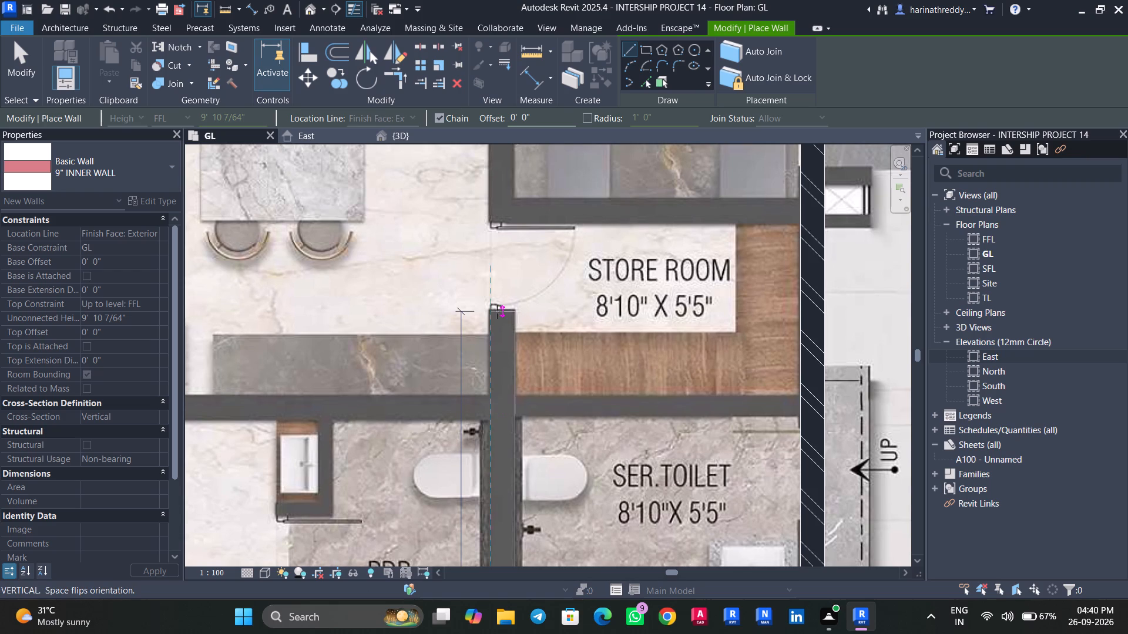
middle_drag(495, 172, 478, 422)
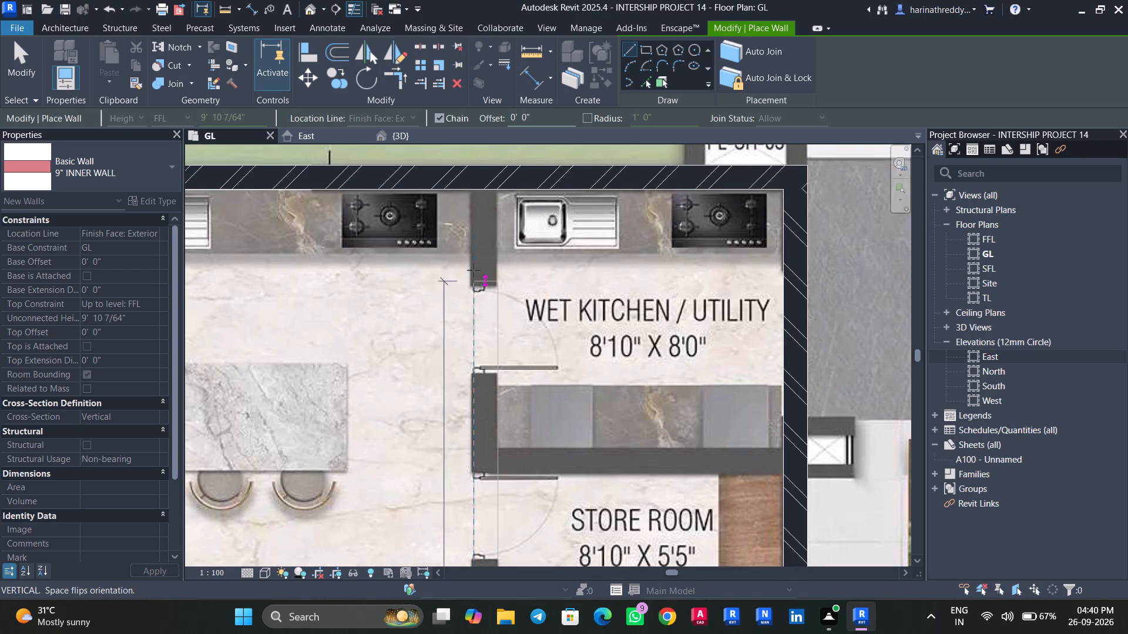
click(477, 191)
key(Escape)
key(Escape)
key(Escape)
key(Escape)
Nudge the long wall between the Kitchen and Wet Kitchen toward the Kitchen to align it with the plan.
click(481, 217)
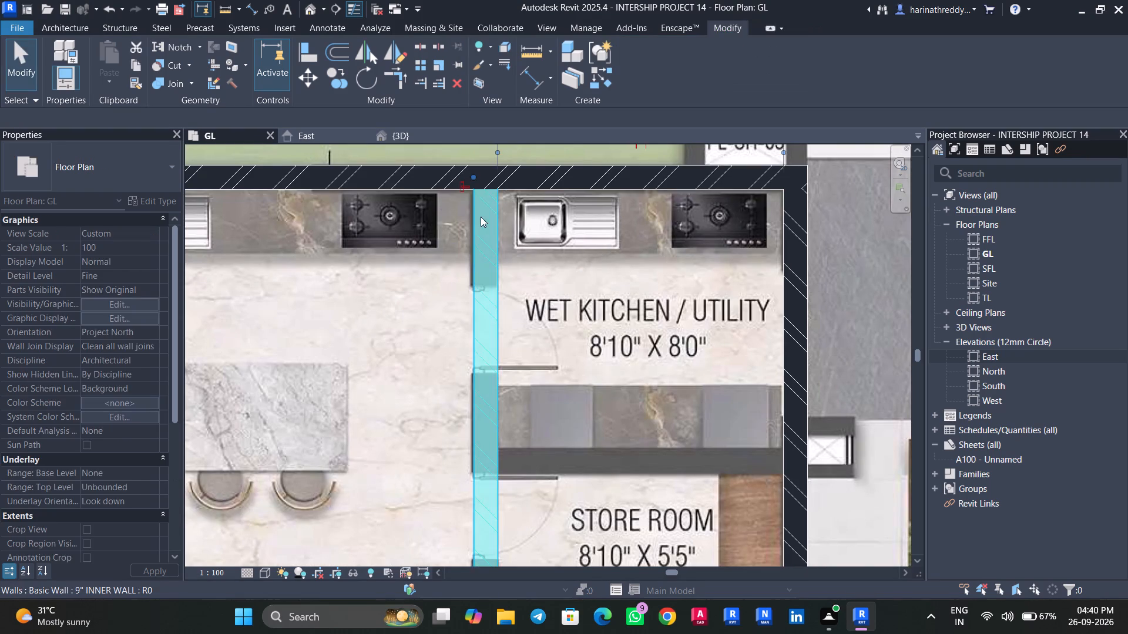
scroll(481, 235, up, 5)
key(Left)
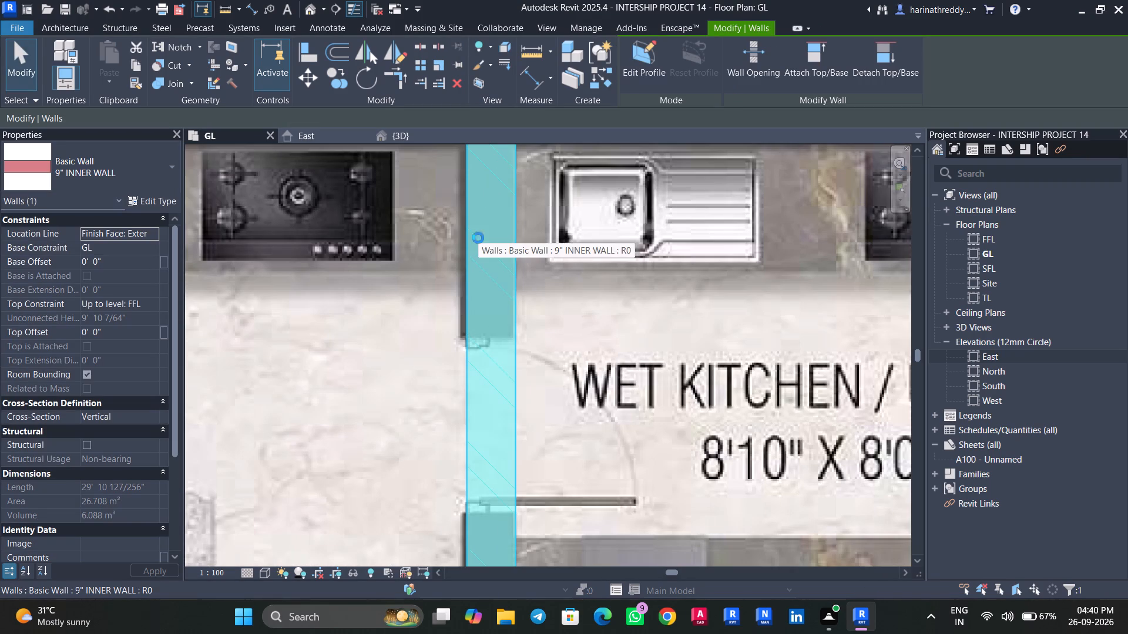
key(Left)
scroll(492, 297, down, 9)
middle_drag(512, 389, 519, 332)
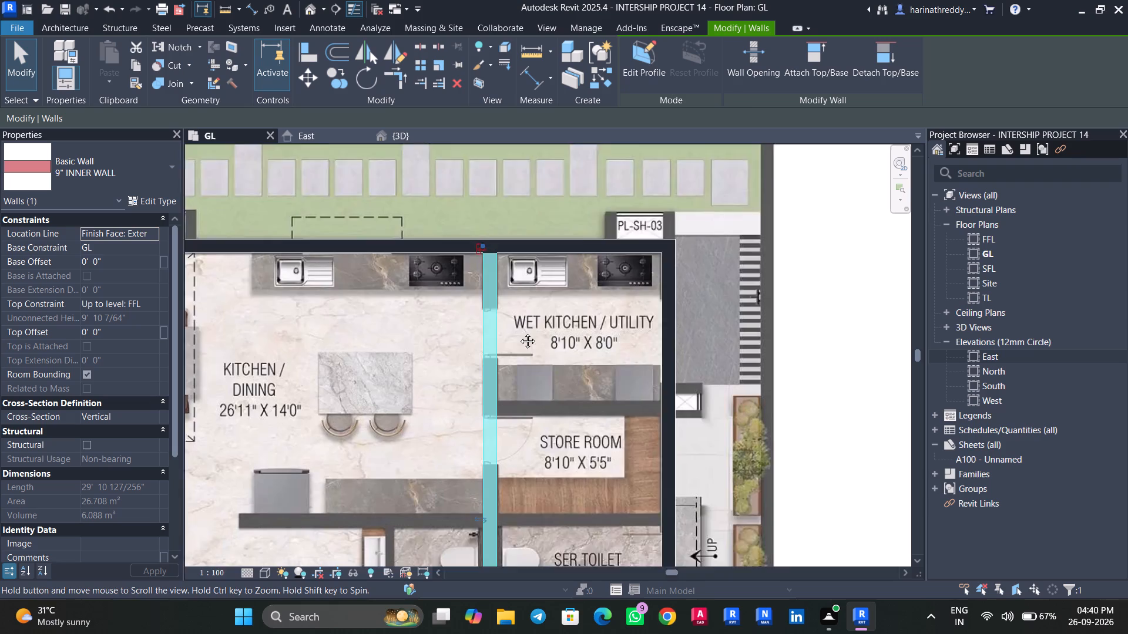
middle_drag(519, 332, 543, 218)
scroll(539, 390, up, 5)
key(Escape)
key(Escape)
Draw a 9" INNER WALL about 9' 0" long between the Ser. Toilet and Servent Room, from the outer wall to the long inner wall.
scroll(504, 389, down, 1)
scroll(504, 389, up, 1)
scroll(504, 389, down, 5)
middle_drag(509, 395, 561, 194)
scroll(429, 281, up, 2)
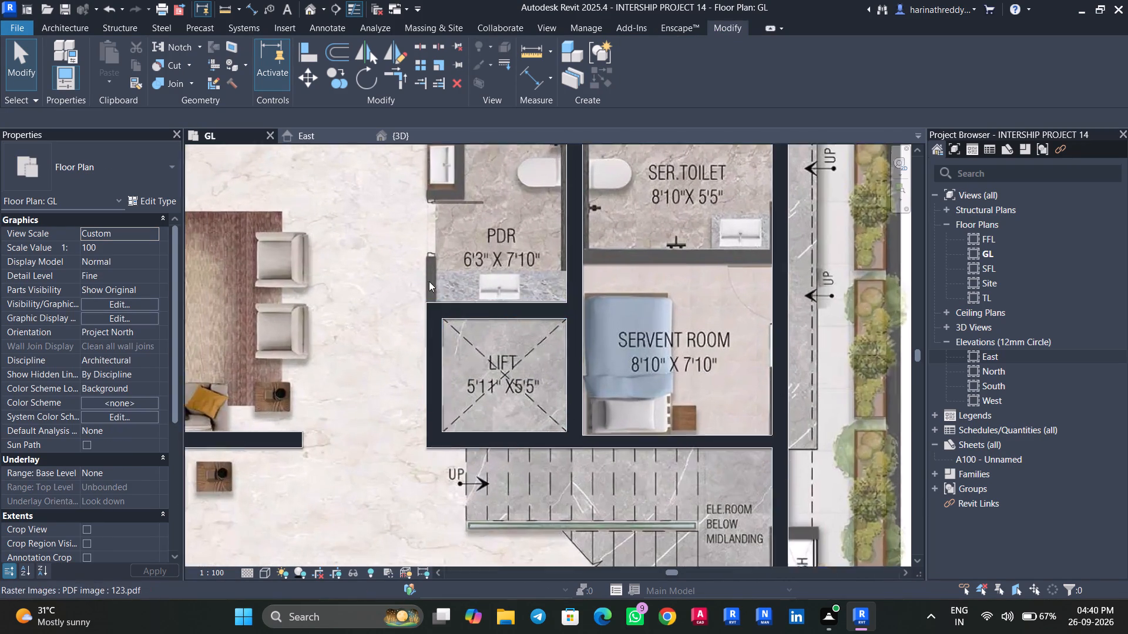
scroll(429, 281, up, 3)
middle_drag(429, 284, 432, 397)
scroll(432, 376, down, 4)
scroll(463, 321, down, 1)
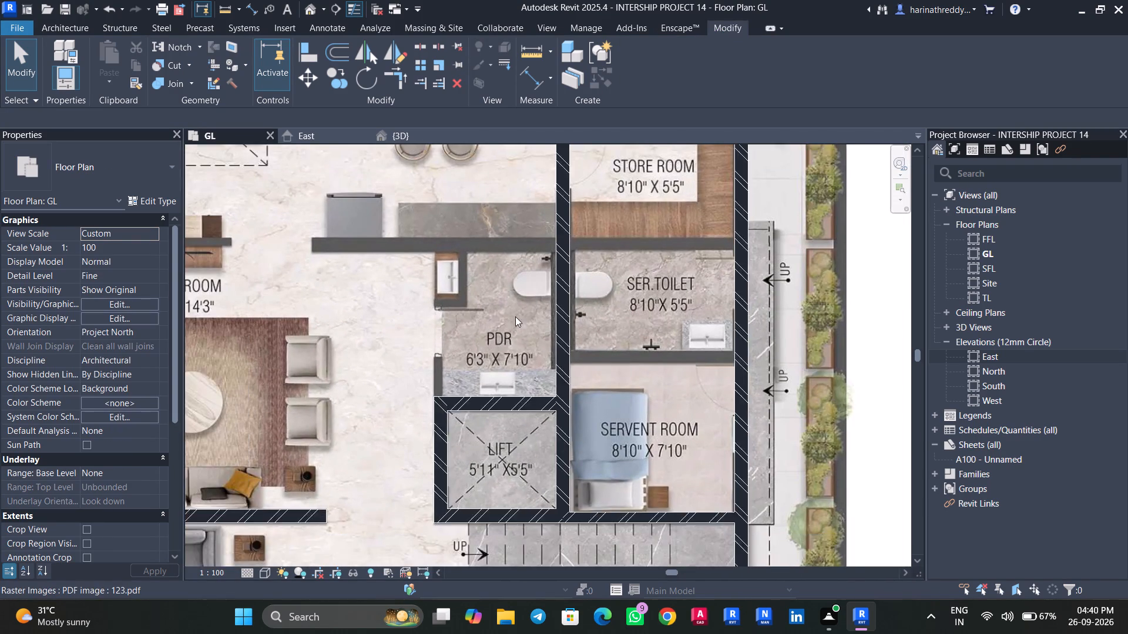
middle_drag(516, 323, 506, 383)
click(549, 413)
scroll(553, 410, up, 3)
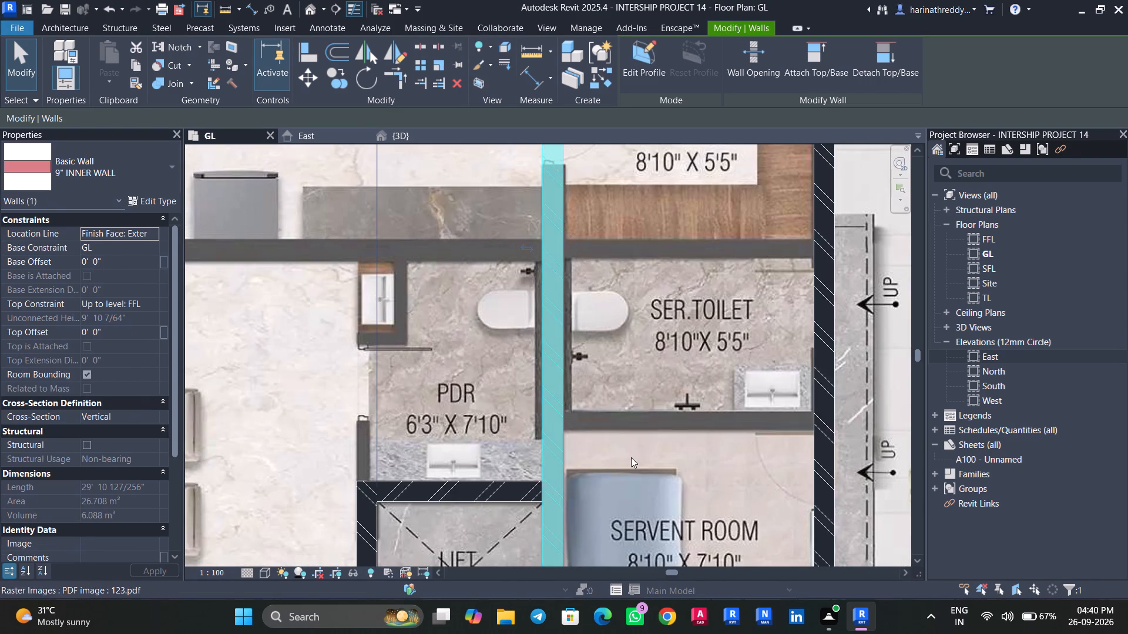
middle_drag(627, 457, 485, 434)
text(CS)
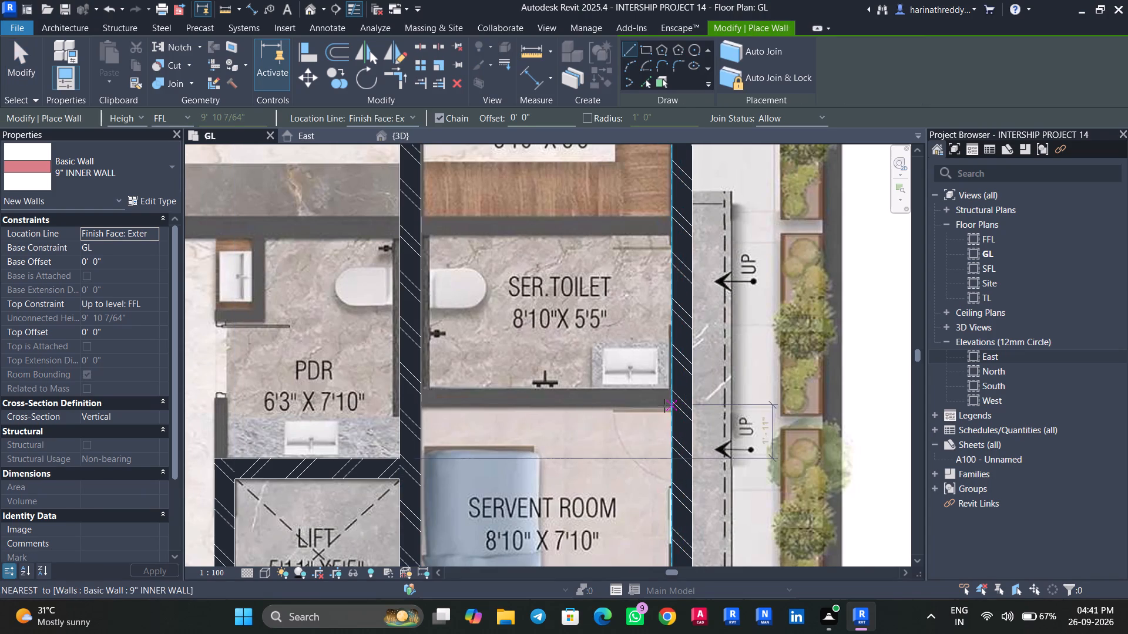
scroll(664, 406, up, 1)
click(674, 406)
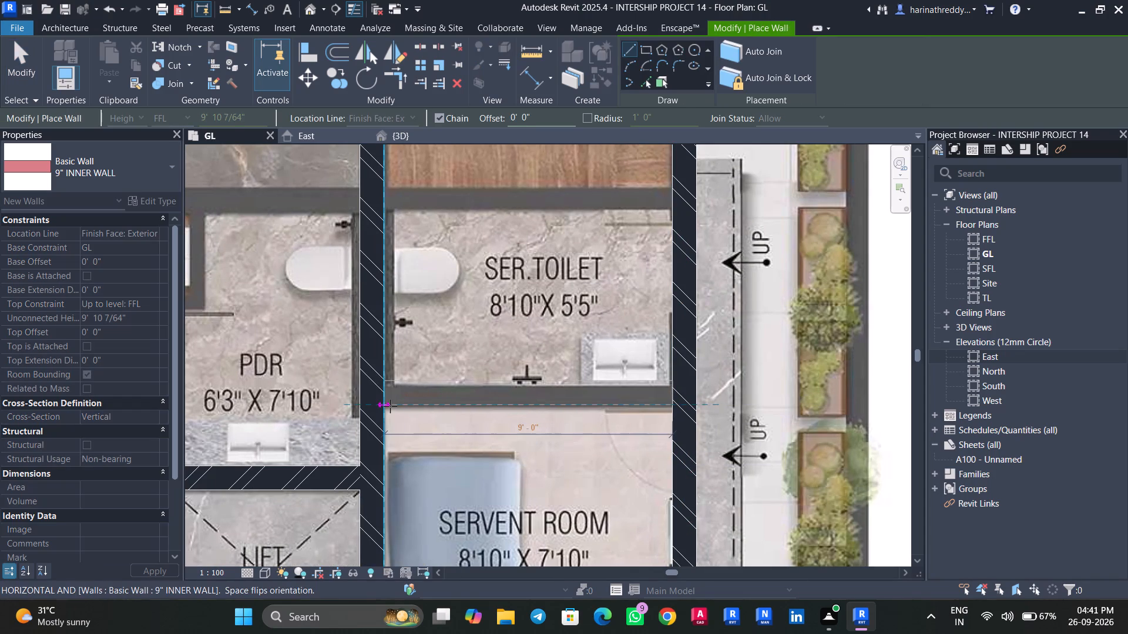
click(388, 405)
key(Escape)
key(Escape)
key(Escape)
Change the wall between the Ser. Toilet and Servent Room to the 7" WALL type and check its alignment with the plan.
click(461, 393)
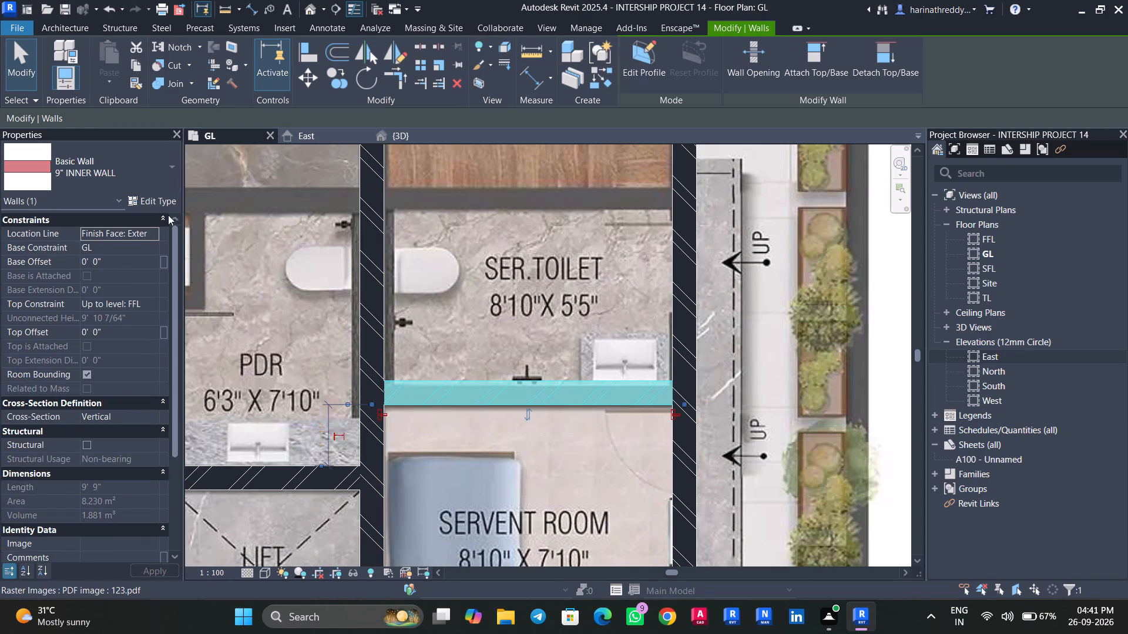
click(123, 174)
scroll(61, 264, up, 4)
click(66, 273)
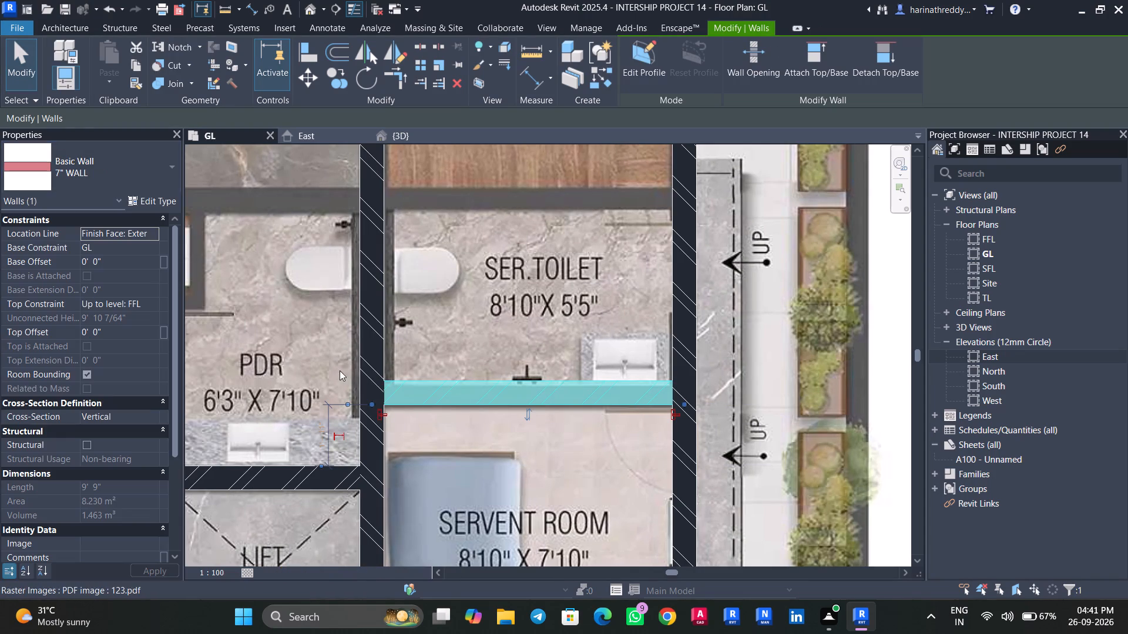
scroll(546, 421, up, 5)
key(Down)
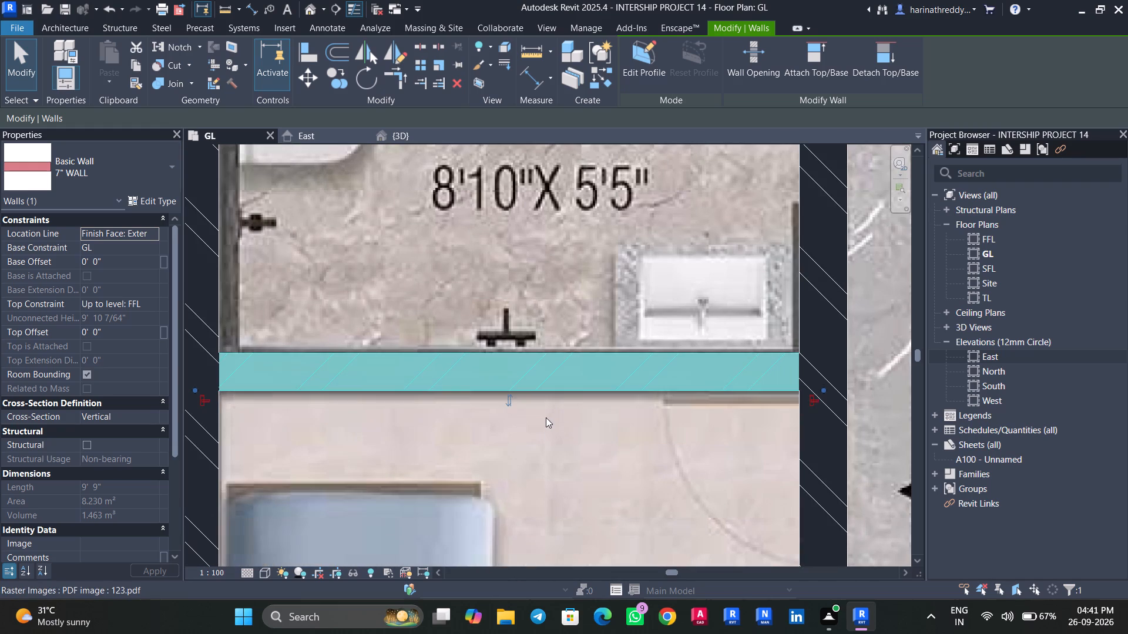
key(Up)
scroll(546, 417, down, 13)
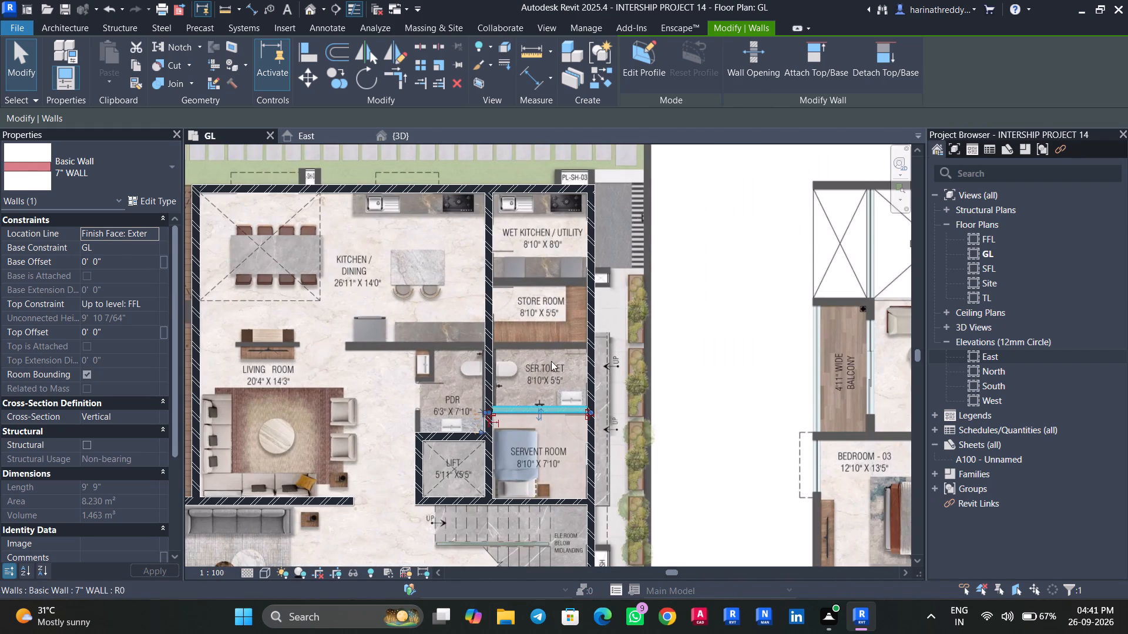
Draw a matching 7" WALL about 9' 0" long between the Store Room and Ser. Toilet, from the outer wall to the long inner wall.
text(CS)
scroll(578, 348, up, 8)
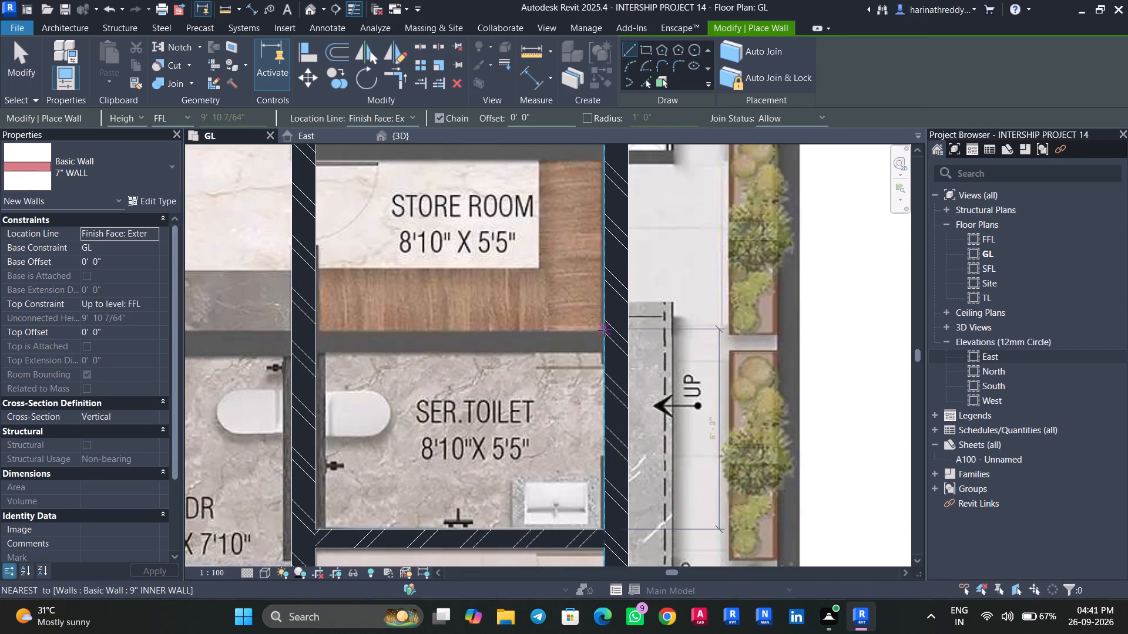
click(603, 332)
key(space)
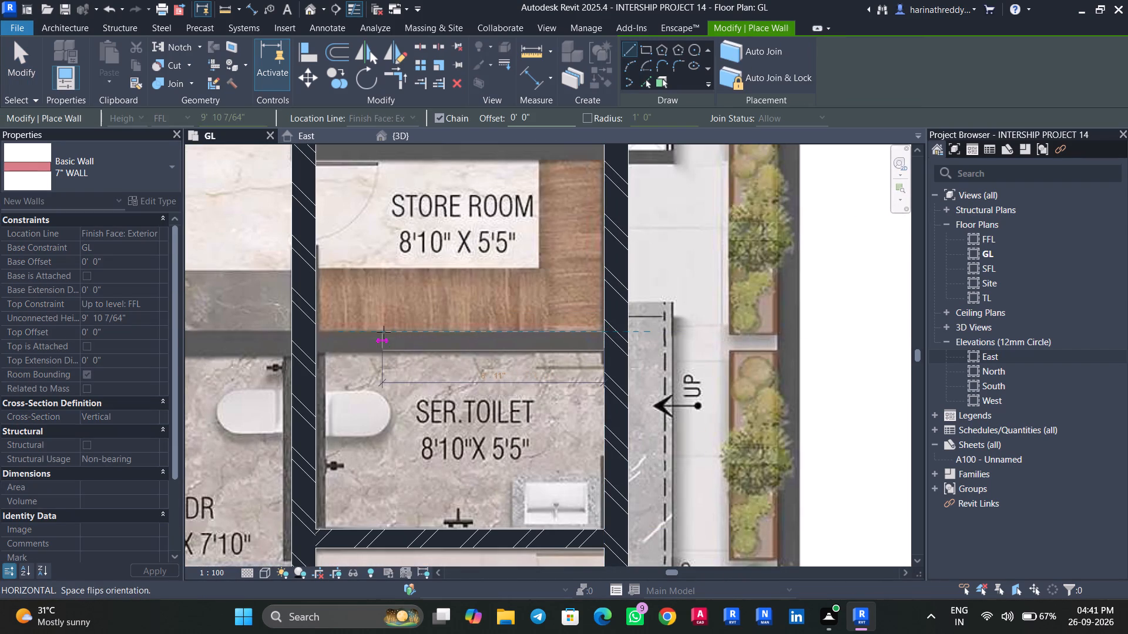
click(314, 331)
key(Escape)
key(Escape)
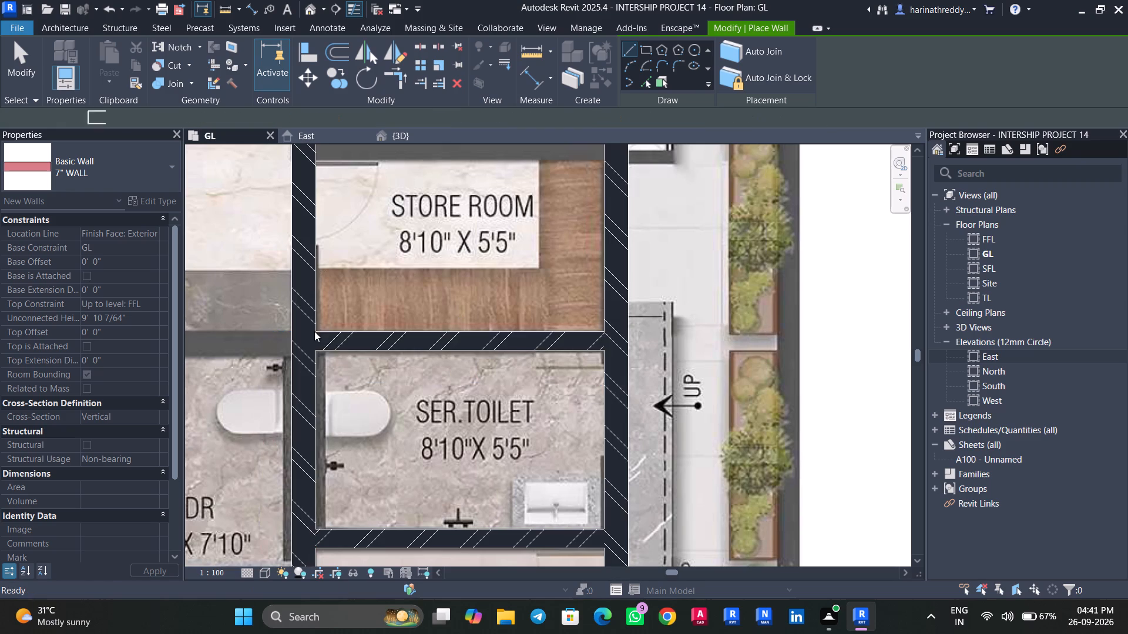
key(Escape)
click(381, 334)
middle_drag(387, 355, 531, 360)
key(Escape)
key(Escape)
Dimension the Ser. Toilet's clear width between the faces of the long inner wall and the outer wall.
middle_drag(559, 392, 514, 333)
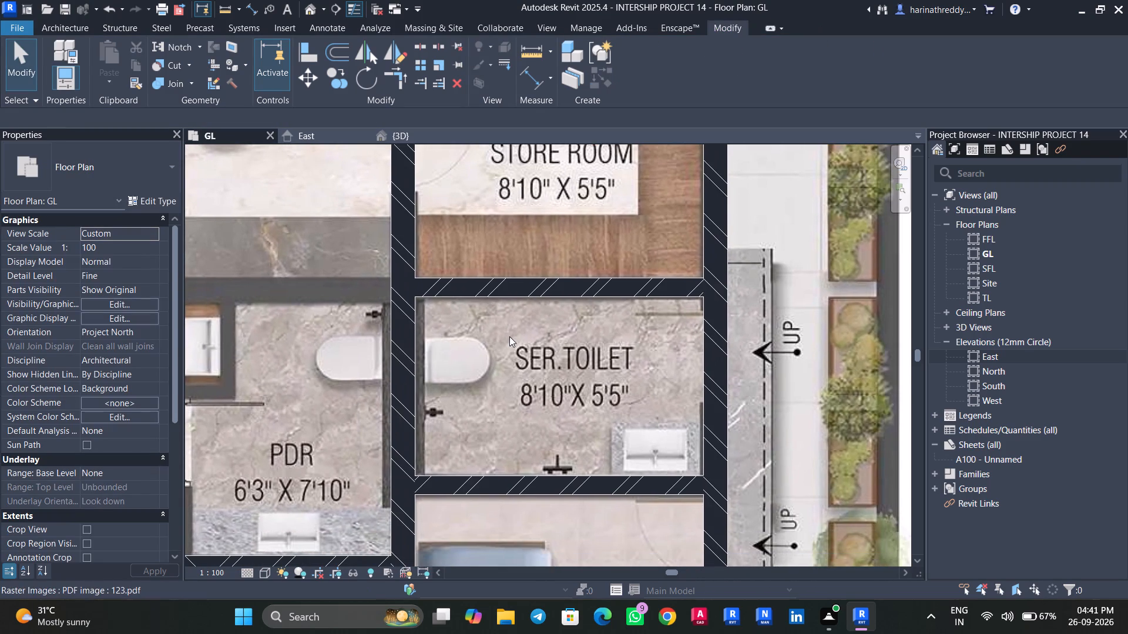
key(d)
key(i)
key(Tab)
click(415, 375)
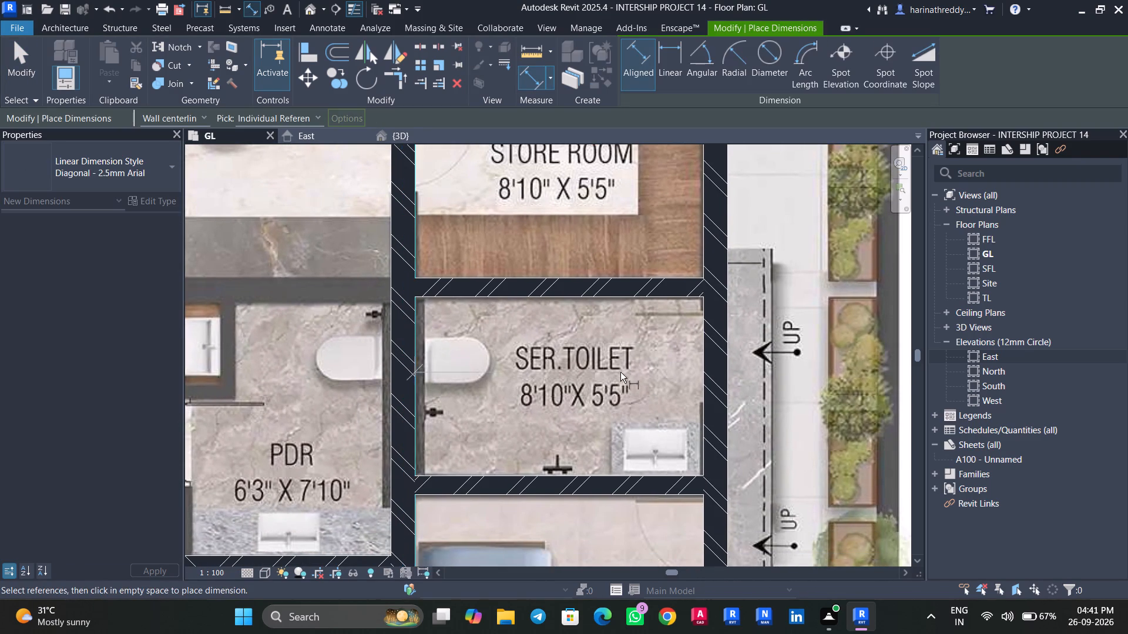
key(Tab)
click(699, 386)
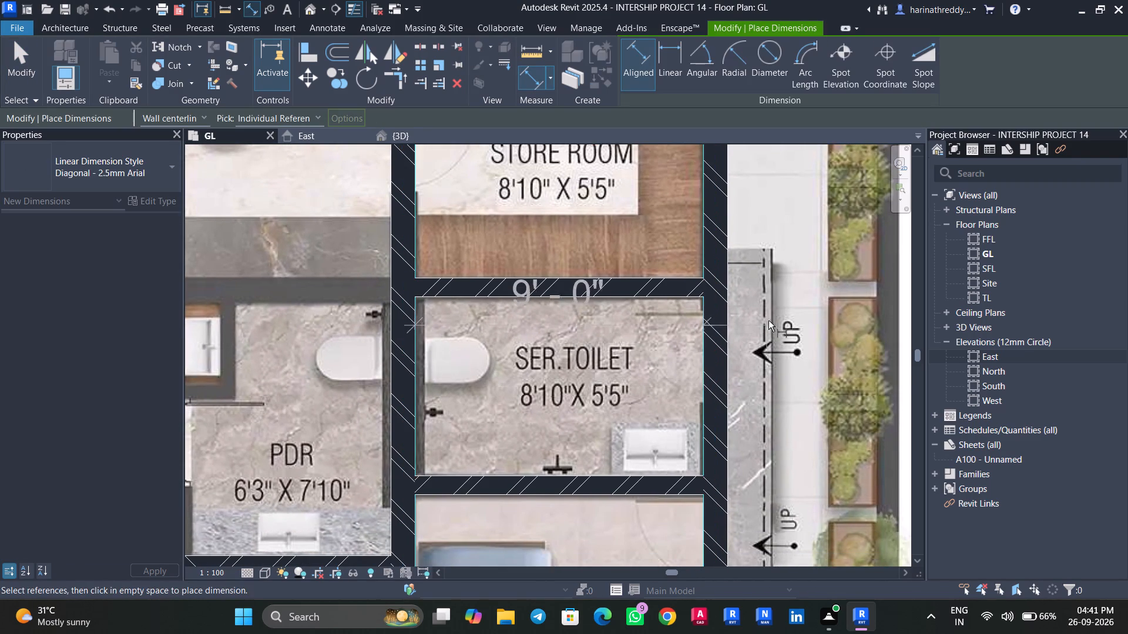
click(804, 279)
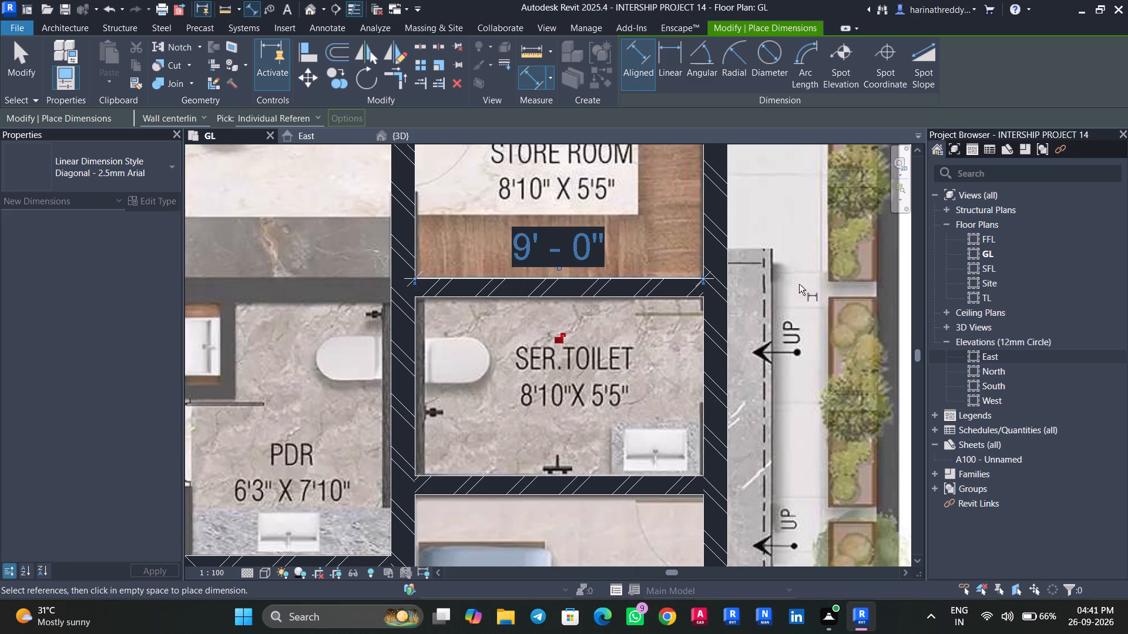
key(Escape)
key(Escape)
key(Escape)
key(Escape)
Set the Ser. Toilet's width to 8' 10" by moving the long inner wall on the PDR side.
click(405, 355)
click(556, 257)
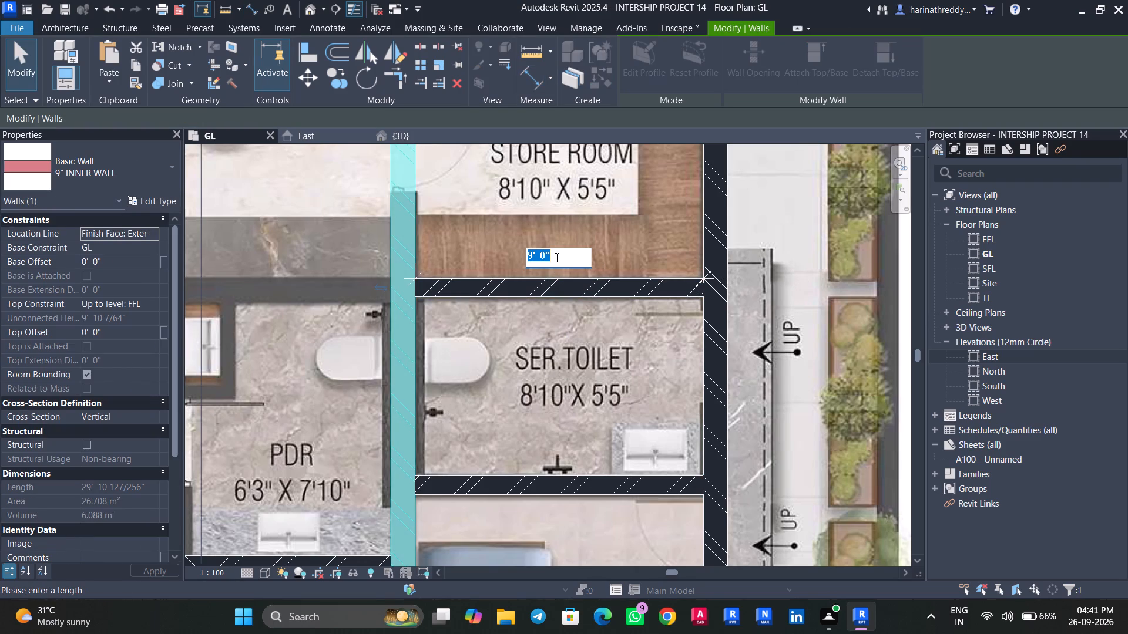
text(8')
text(10")
key(Return)
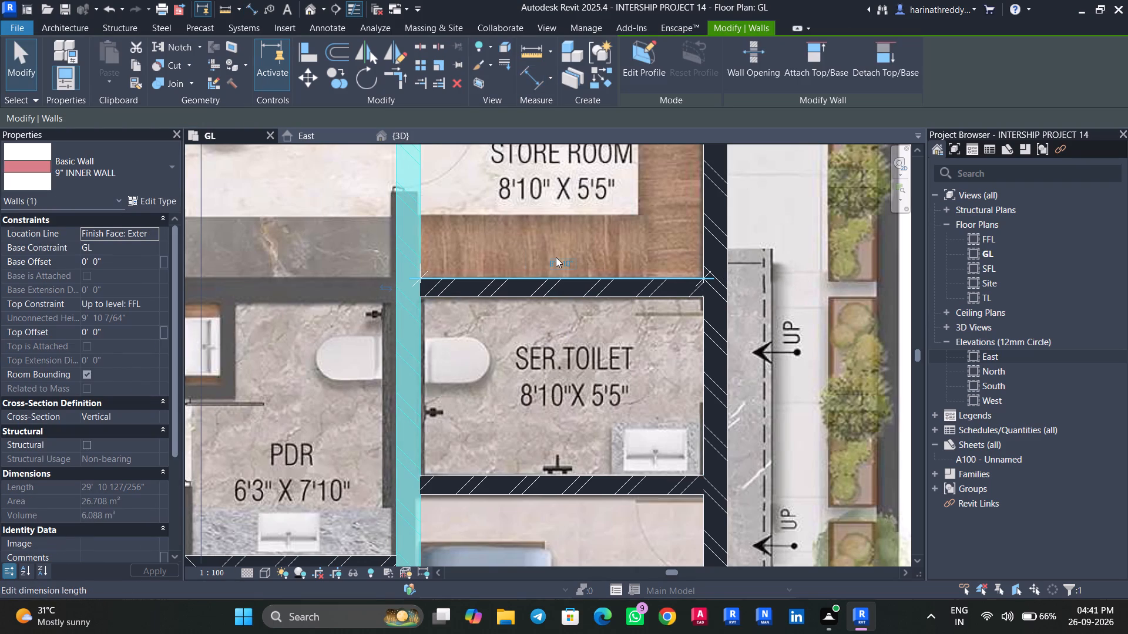
key(Escape)
key(Escape)
Nudge the long inner wall toward the PDR, to a Ser. Toilet width of 8' 11".
click(406, 289)
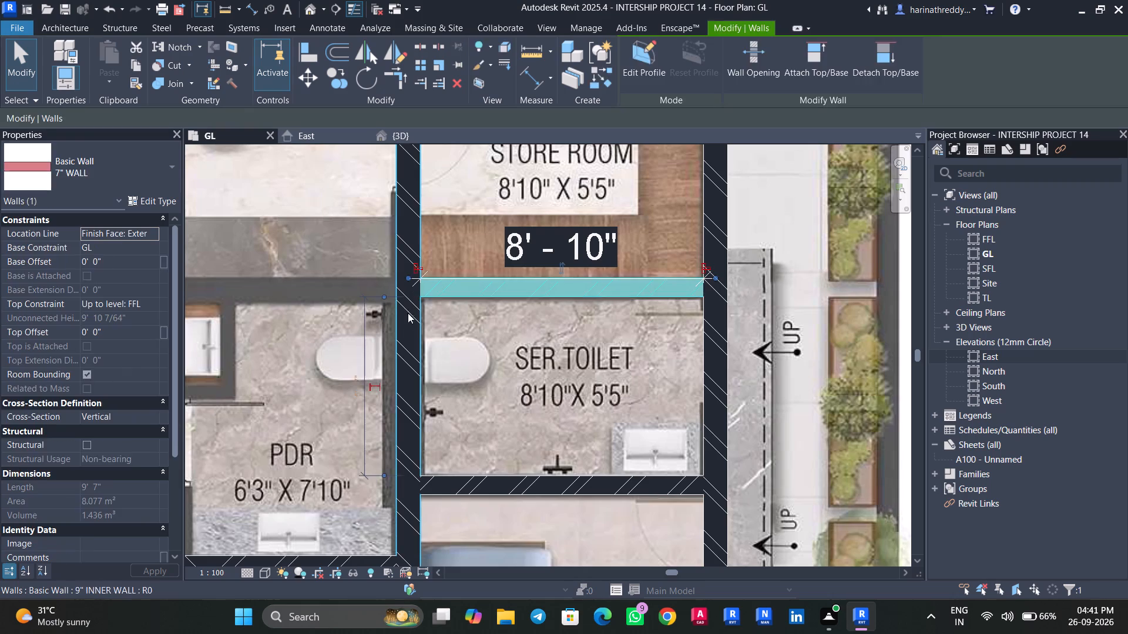
key(Escape)
click(410, 332)
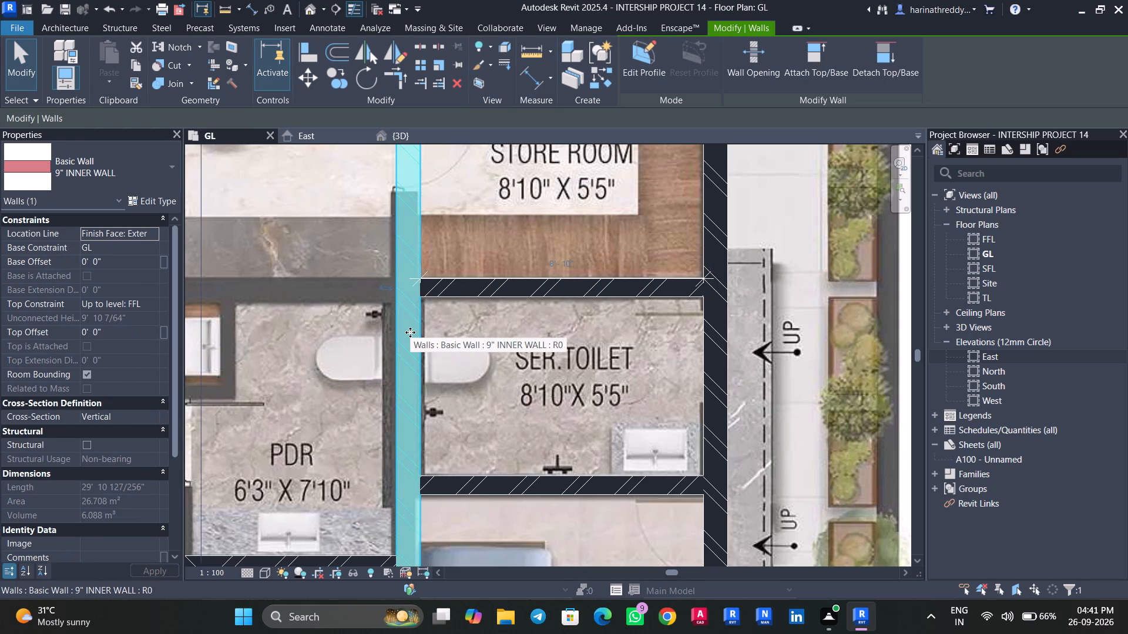
key(Left)
key(Left)
key(Right)
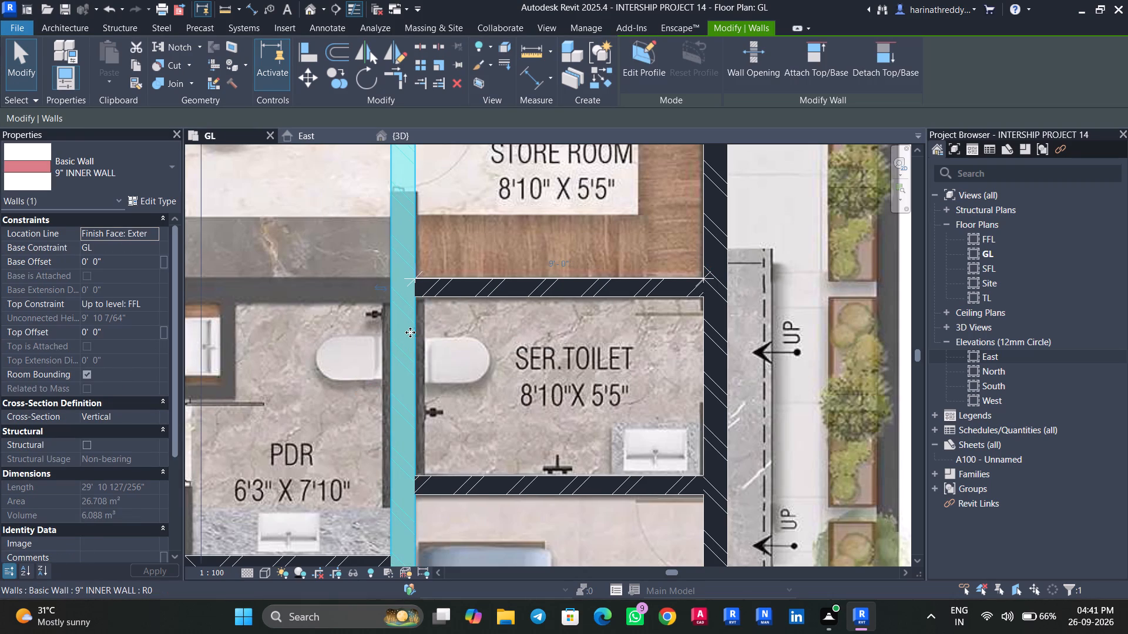
key(Escape)
key(Escape)
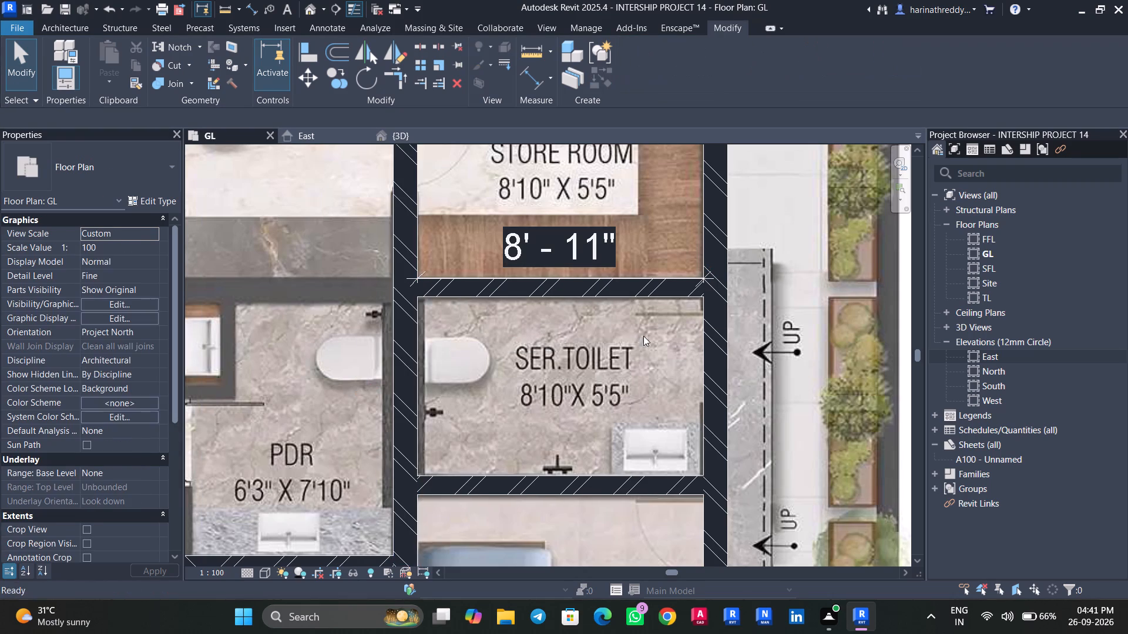
Set the Ser. Toilet's width to 8' 10" by moving the outer wall beside the exterior steps.
click(717, 352)
click(566, 266)
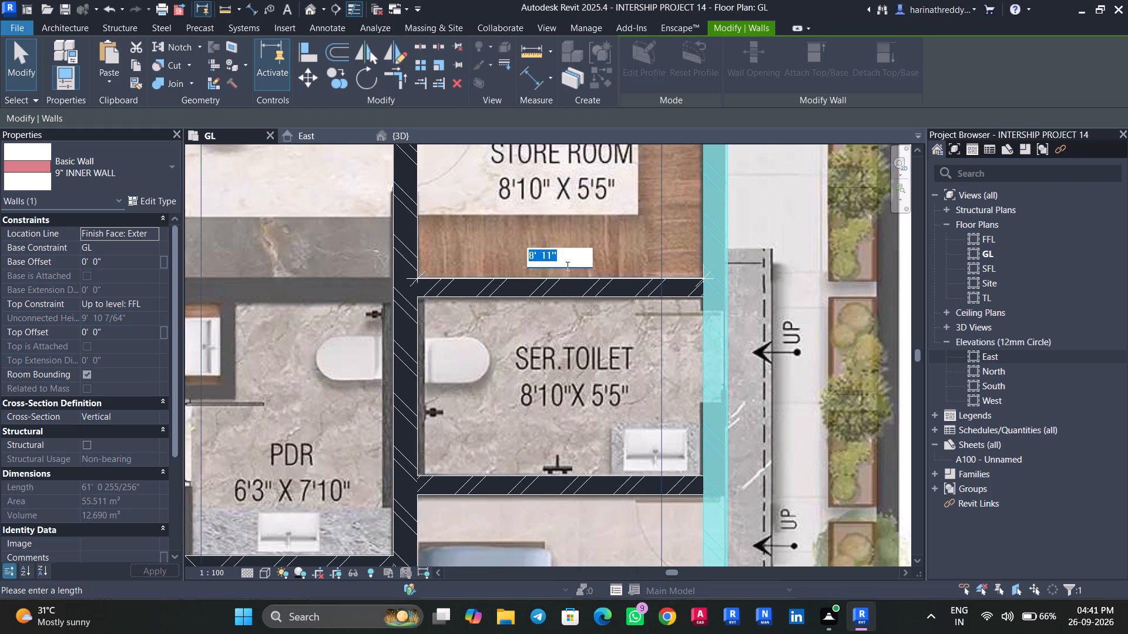
text(8')
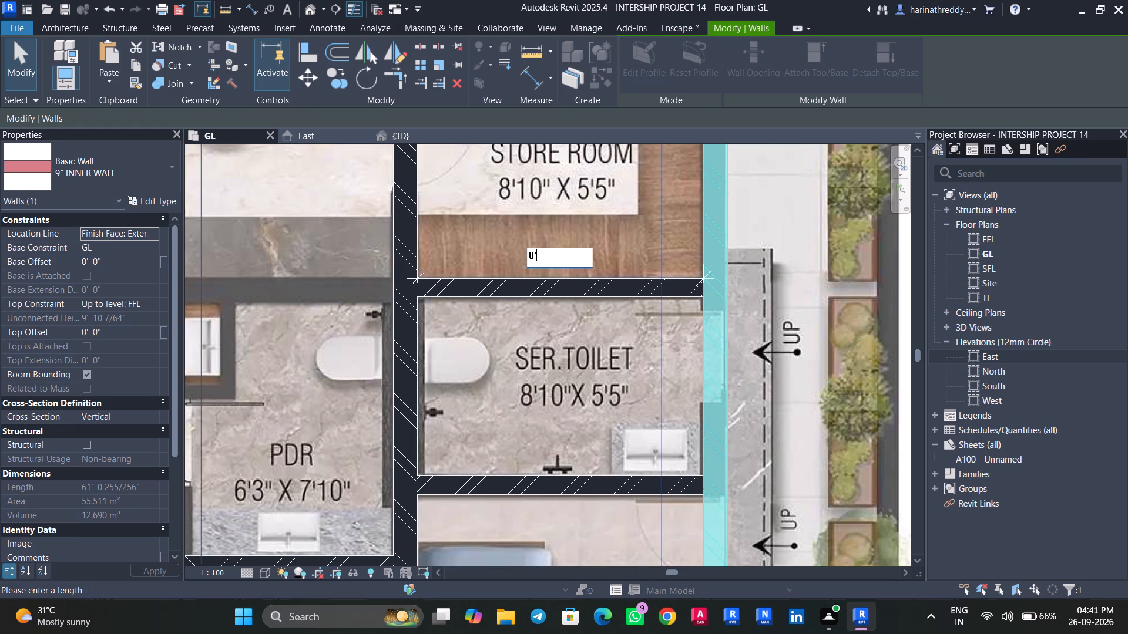
text(10")
key(Return)
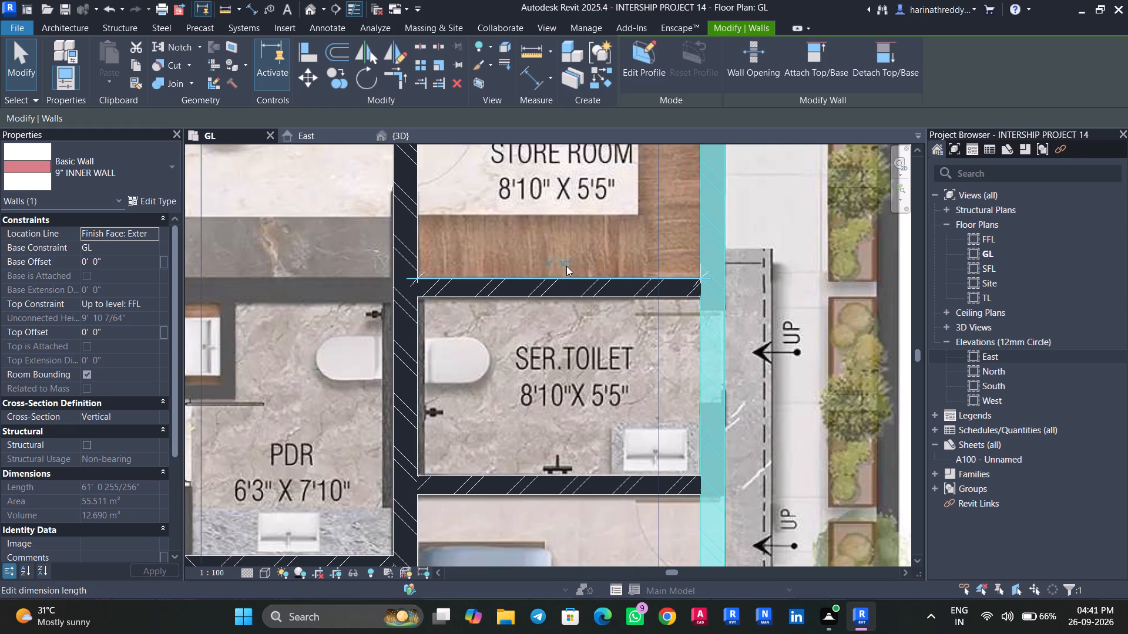
key(Escape)
key(Escape)
Delete the Ser. Toilet's width dimension.
click(608, 267)
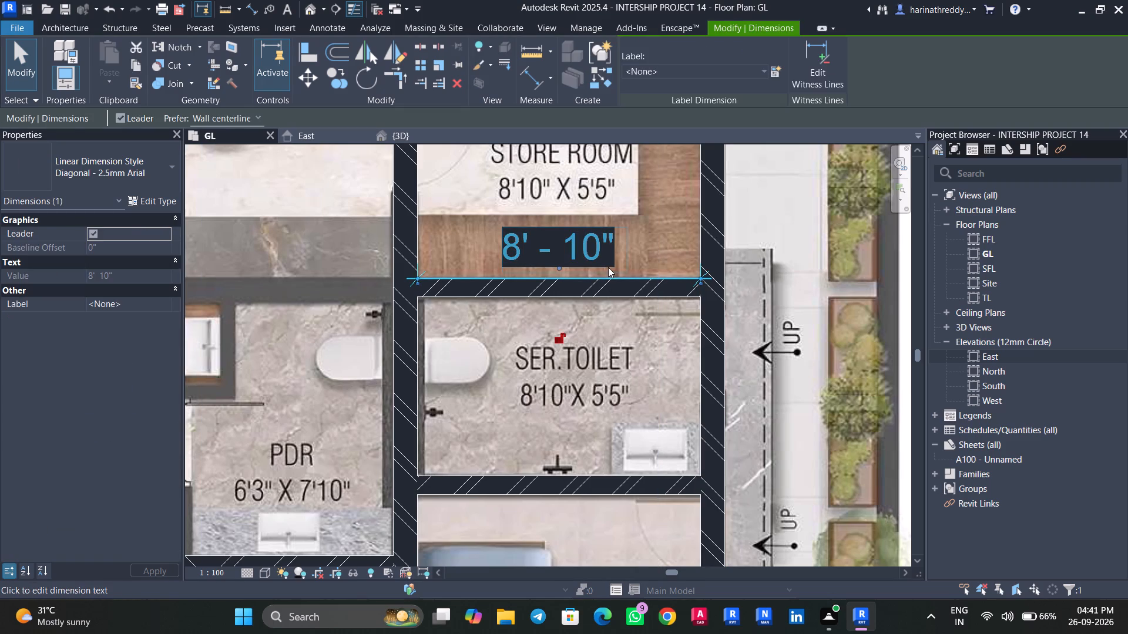
key(Delete)
Dimension the Ser. Toilet's clear depth between the inner faces of its two 7" WALL partitions.
key(d)
key(i)
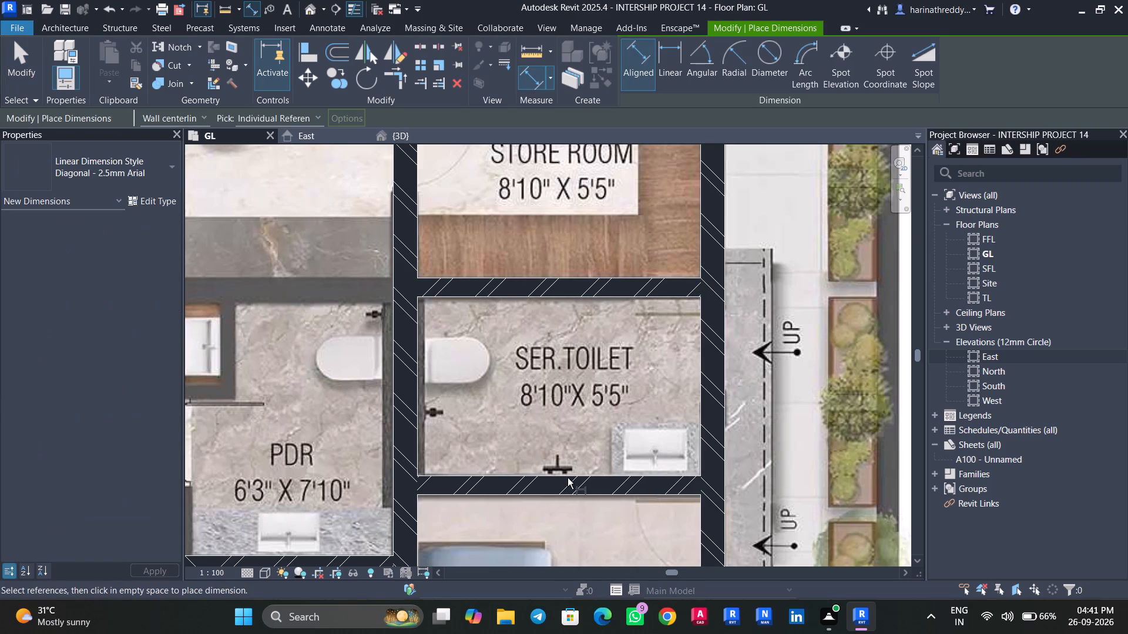
key(Tab)
click(569, 477)
key(Tab)
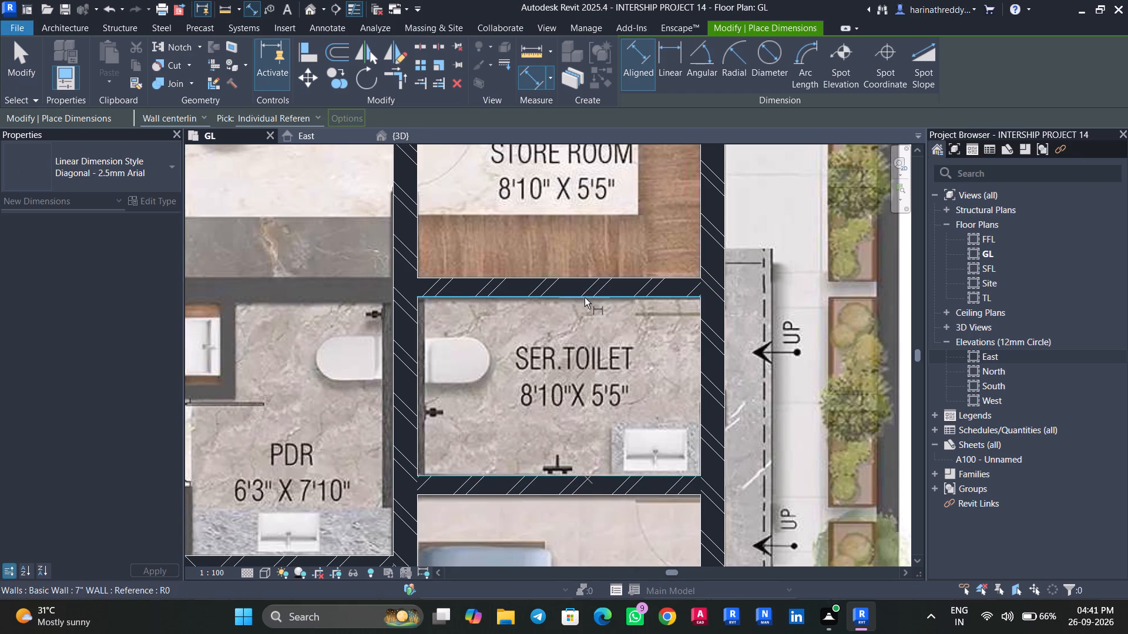
click(585, 298)
click(816, 367)
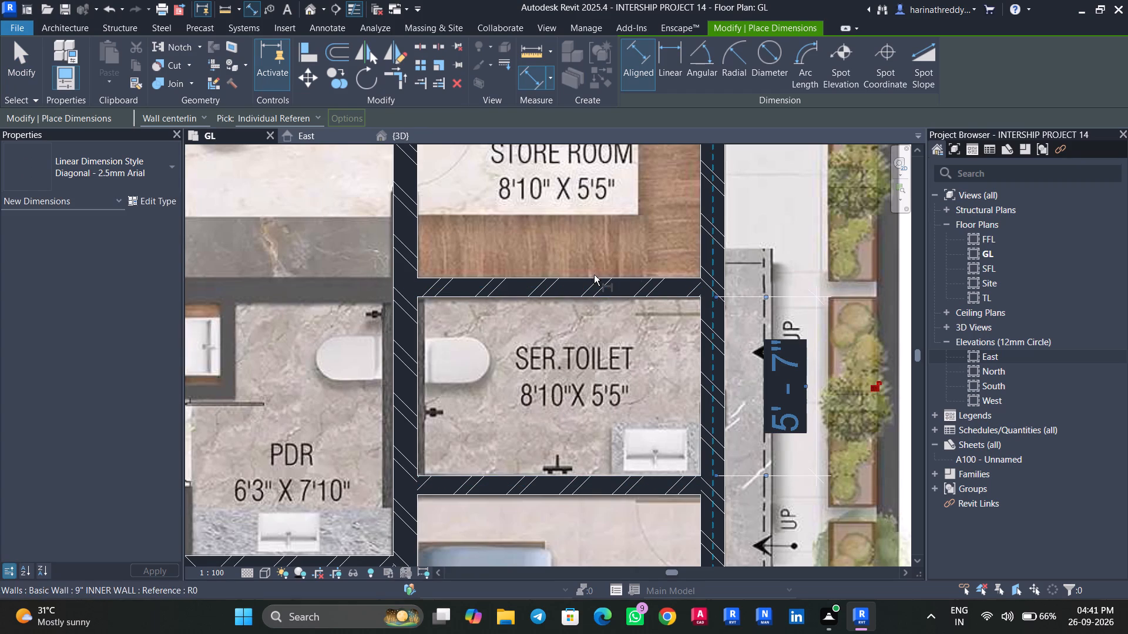
key(Escape)
key(Escape)
key(Escape)
key(Escape)
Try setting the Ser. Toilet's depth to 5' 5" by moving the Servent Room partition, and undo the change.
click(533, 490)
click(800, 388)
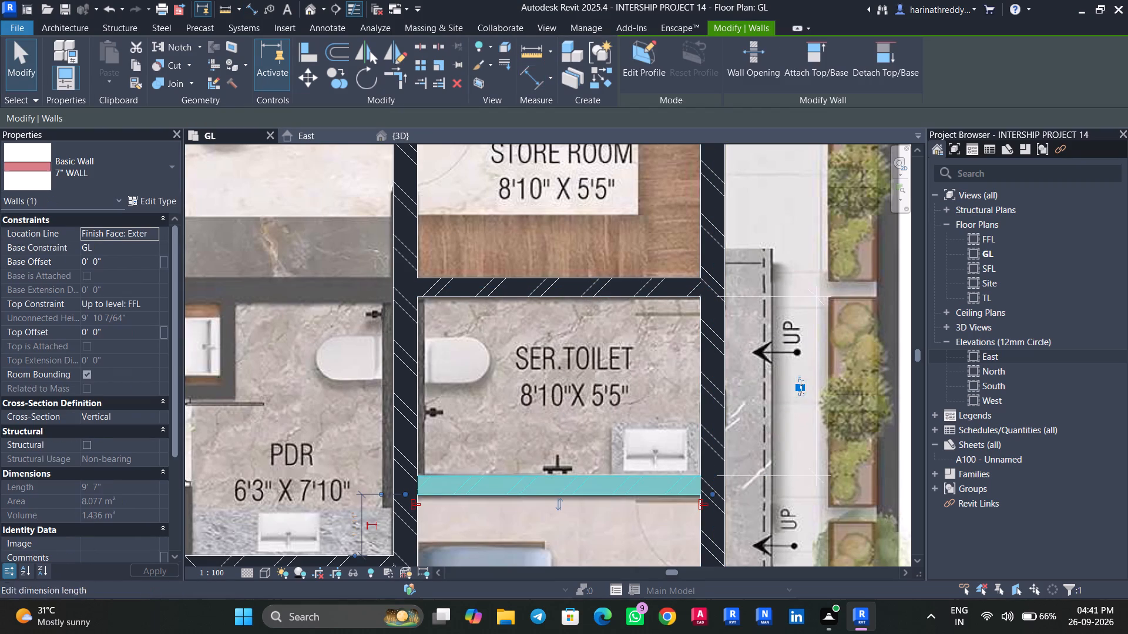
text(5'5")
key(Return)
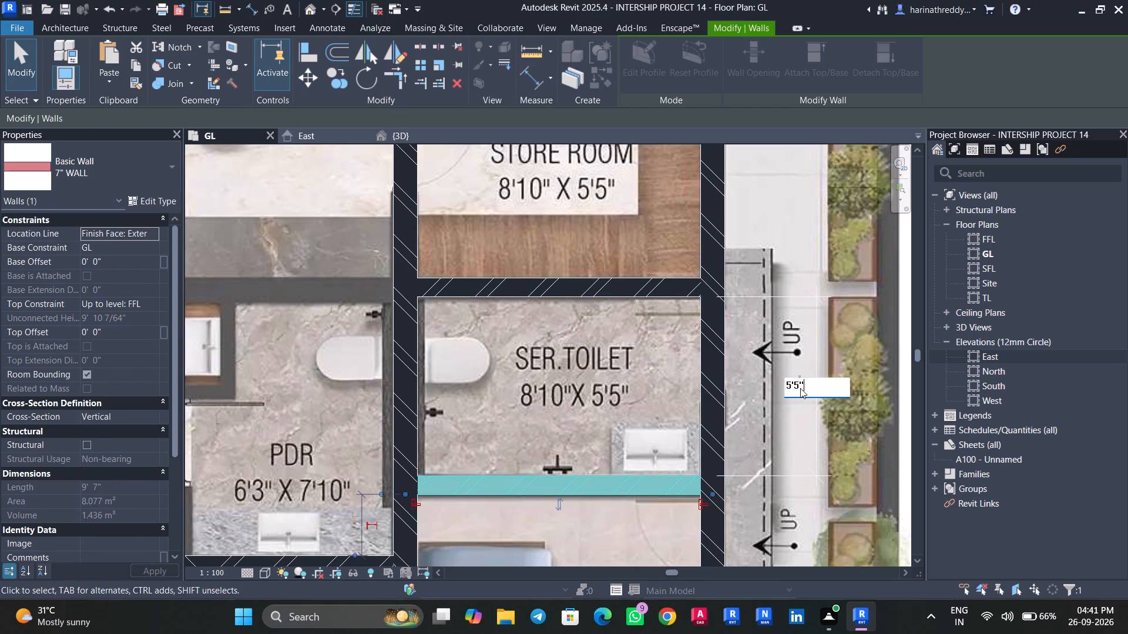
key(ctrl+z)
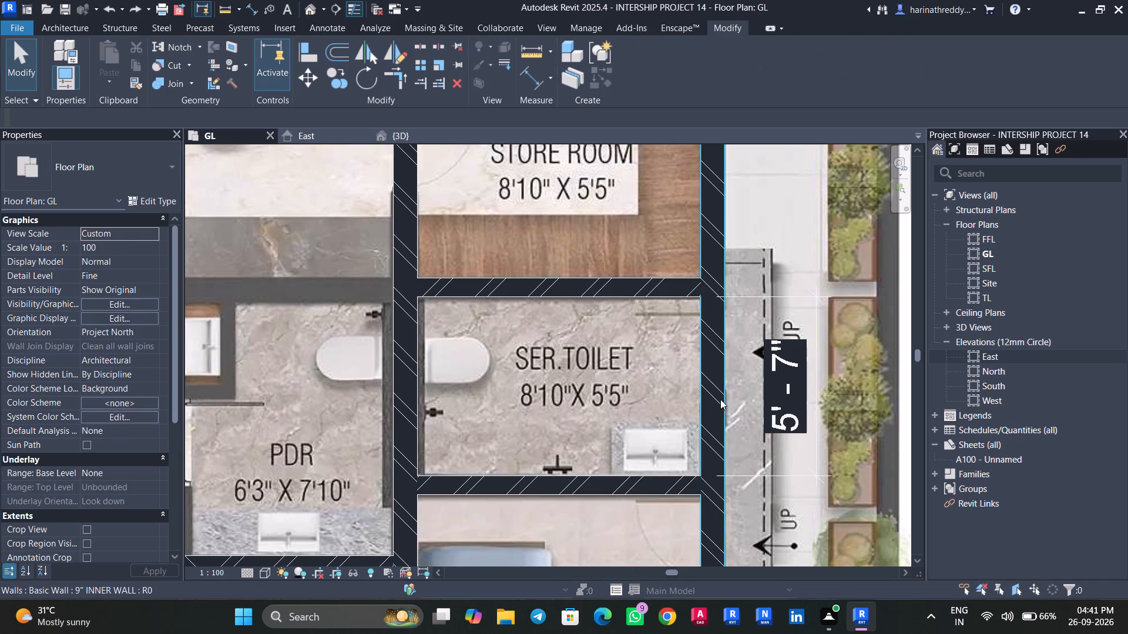
Set the Ser. Toilet's depth to 5' 5" by moving the partition shared with the Store Room.
click(592, 289)
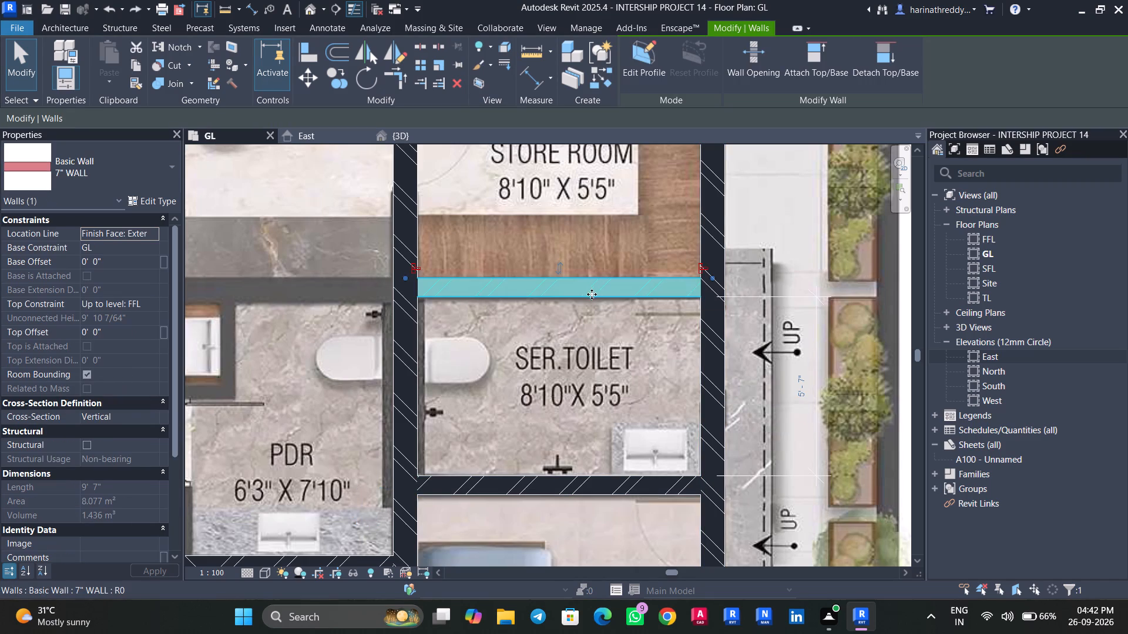
click(802, 399)
text(5'5")
key(Return)
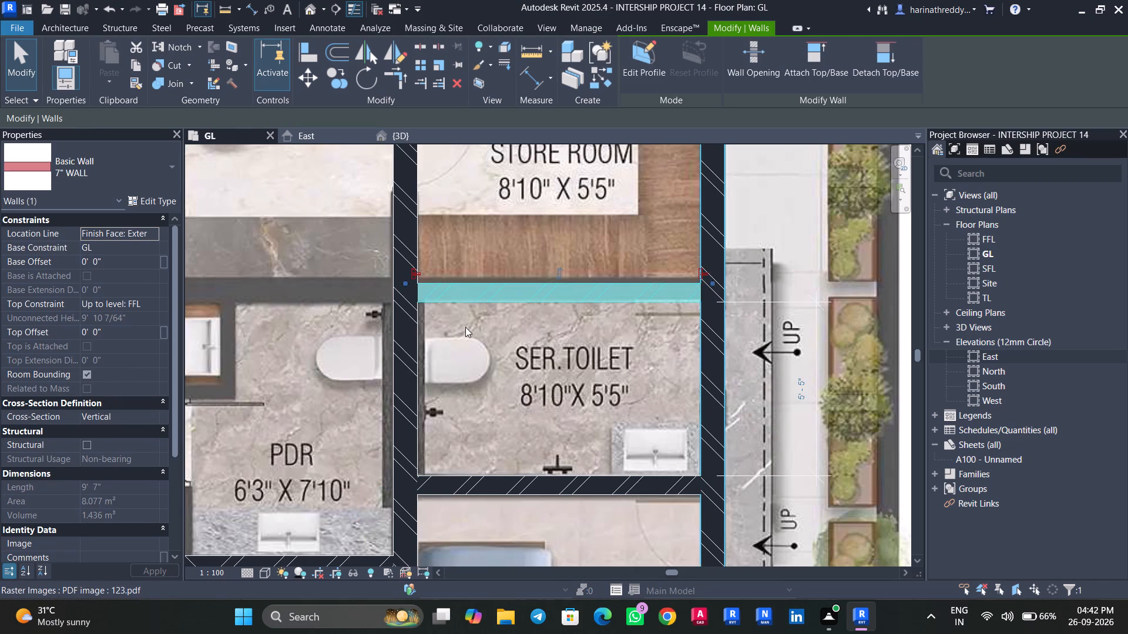
key(Escape)
key(Escape)
Examine how the moved partition between the Store Room and Ser. Toilet lines up with the underlying plan.
click(495, 292)
scroll(498, 294, up, 9)
middle_drag(498, 295, 392, 424)
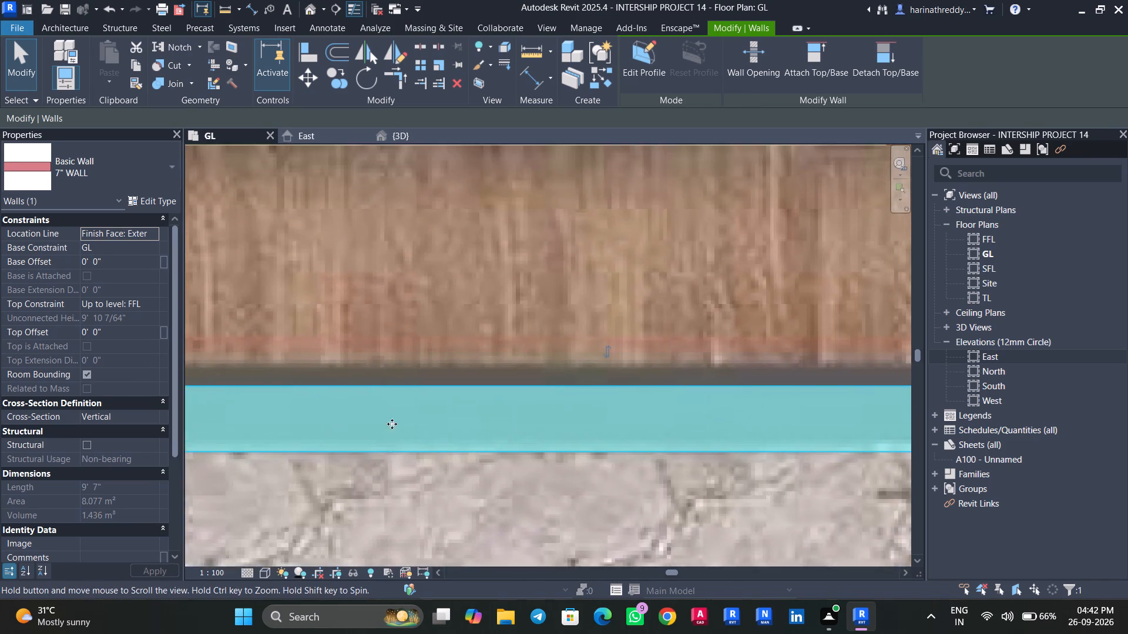
middle_drag(392, 424, 393, 424)
scroll(390, 423, down, 13)
middle_drag(410, 380, 472, 405)
scroll(472, 405, down, 1)
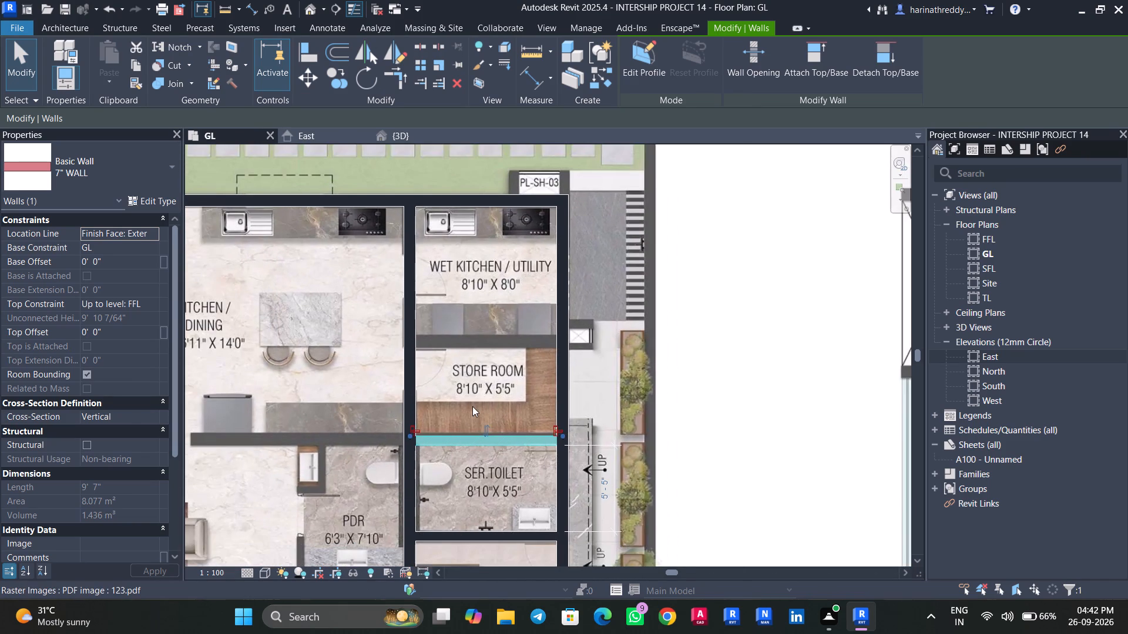
key(Escape)
key(Escape)
click(457, 442)
scroll(457, 442, up, 4)
middle_drag(451, 418, 512, 453)
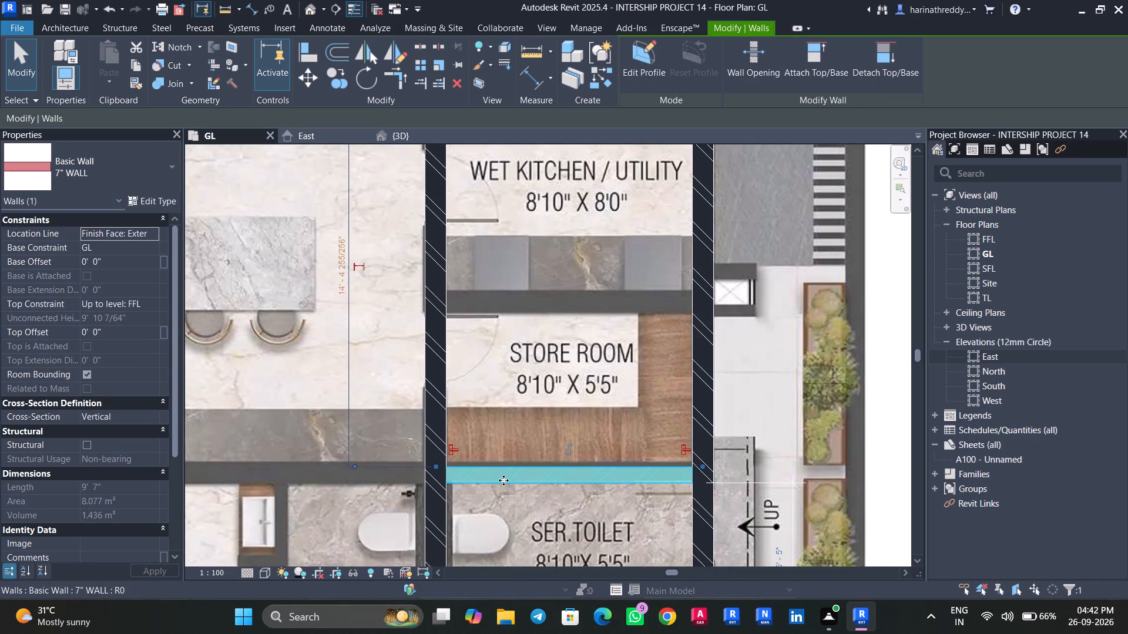
scroll(503, 480, down, 4)
middle_drag(503, 480, 514, 423)
key(Escape)
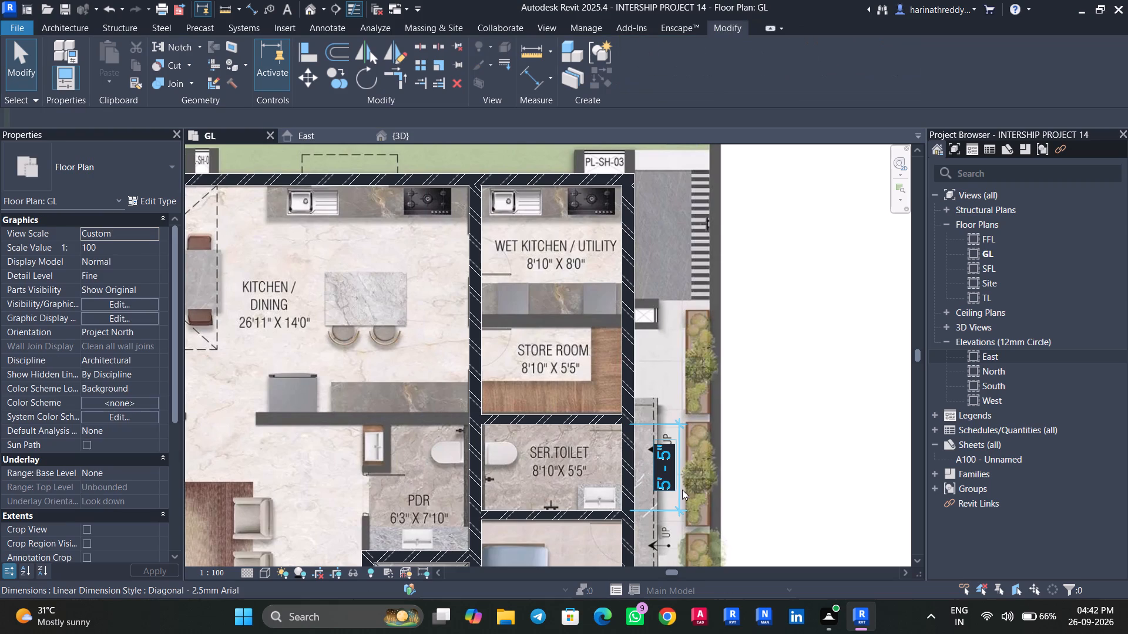
Delete the Ser. Toilet's depth dimension beside the exterior steps.
click(681, 490)
key(Delete)
scroll(639, 454, down, 4)
middle_drag(639, 441, 598, 265)
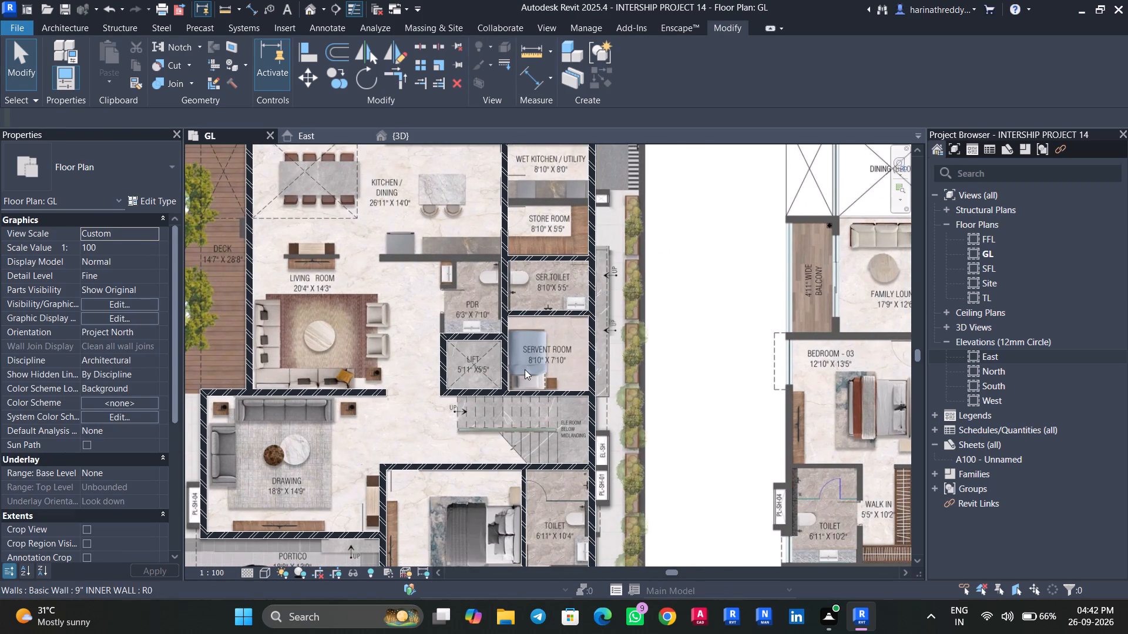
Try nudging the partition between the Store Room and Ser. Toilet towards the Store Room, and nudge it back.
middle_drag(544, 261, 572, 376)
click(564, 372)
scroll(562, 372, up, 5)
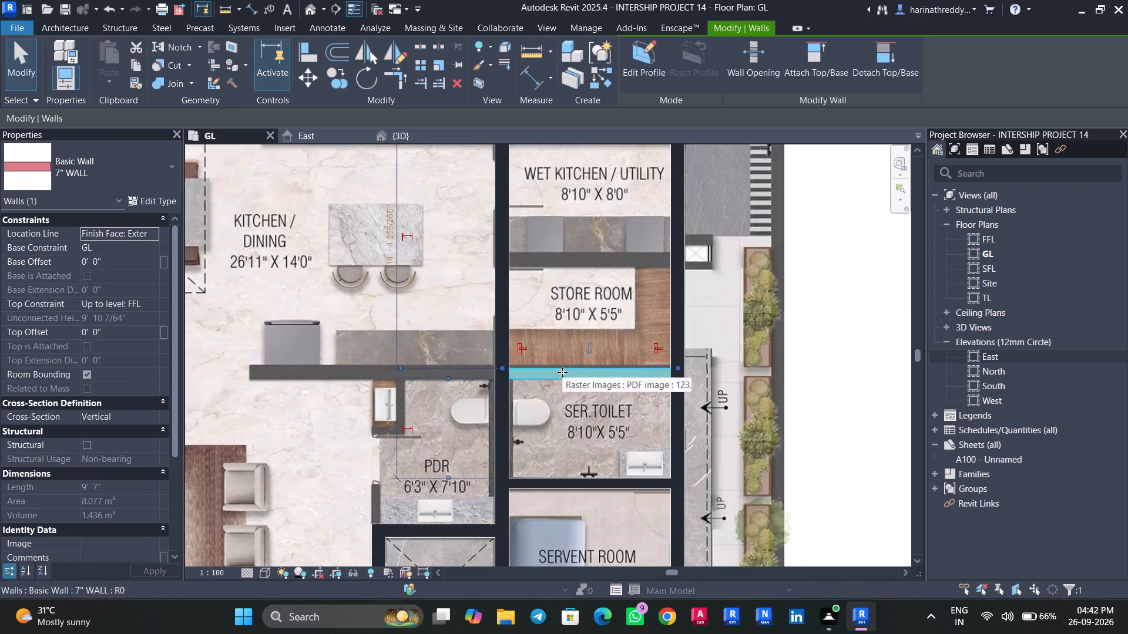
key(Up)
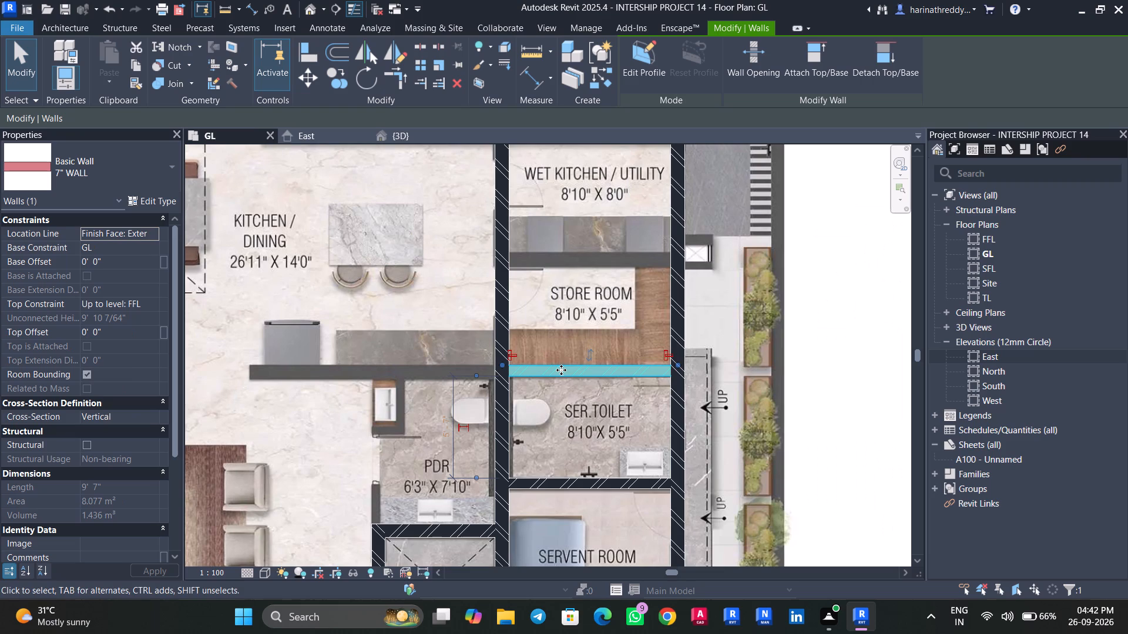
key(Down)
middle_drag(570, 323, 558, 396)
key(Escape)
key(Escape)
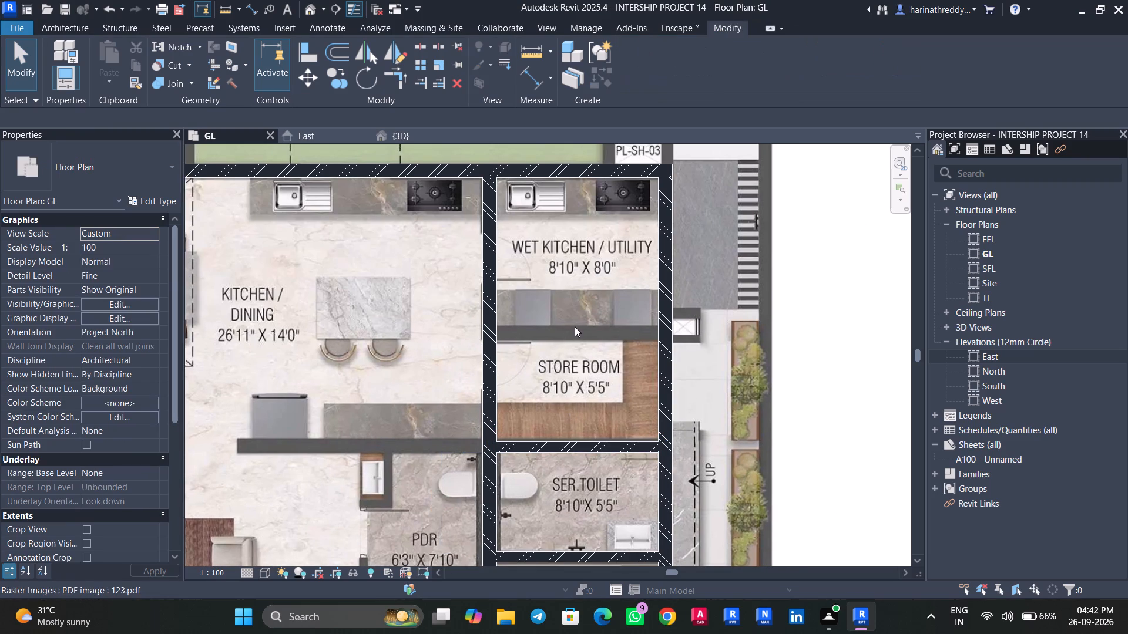
Measure the thickness of the wall drawn on the plan between the Wet Kitchen / Utility and the Store Room.
scroll(575, 326, up, 1)
scroll(575, 326, down, 1)
scroll(575, 326, up, 1)
click(565, 369)
click(444, 66)
scroll(562, 339, up, 3)
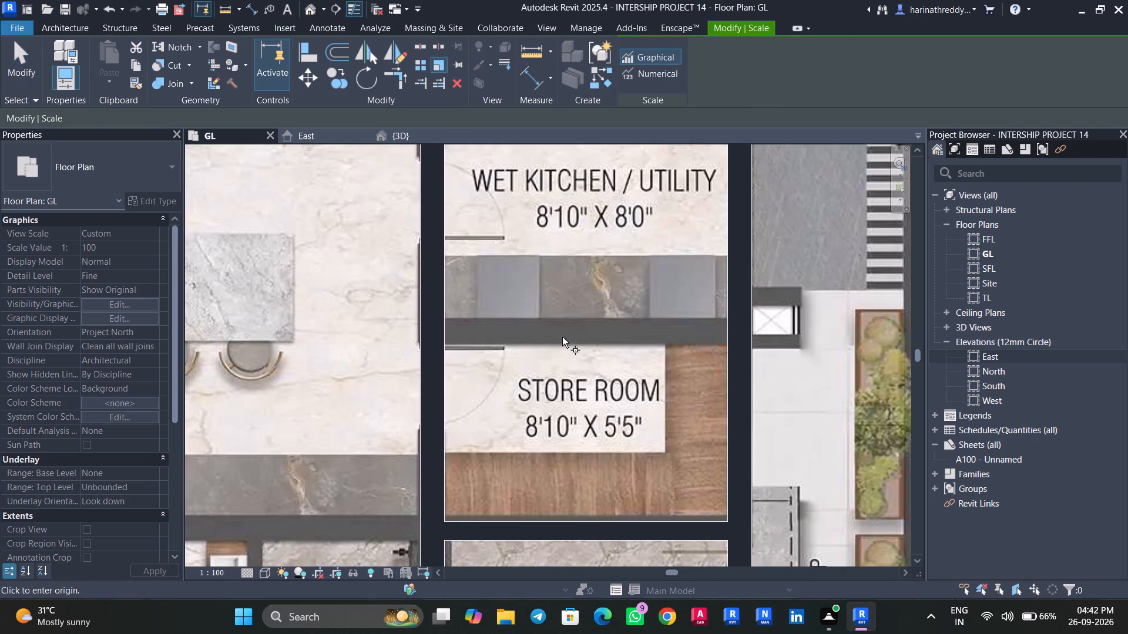
click(550, 342)
scroll(553, 318, up, 4)
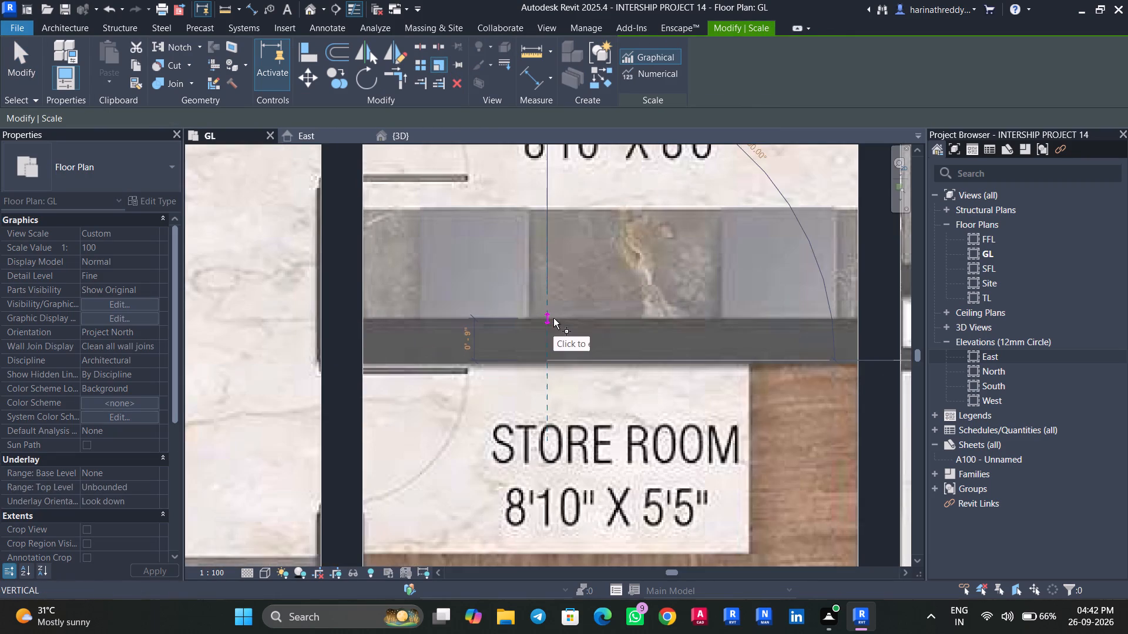
scroll(553, 314, up, 4)
key(Escape)
key(Escape)
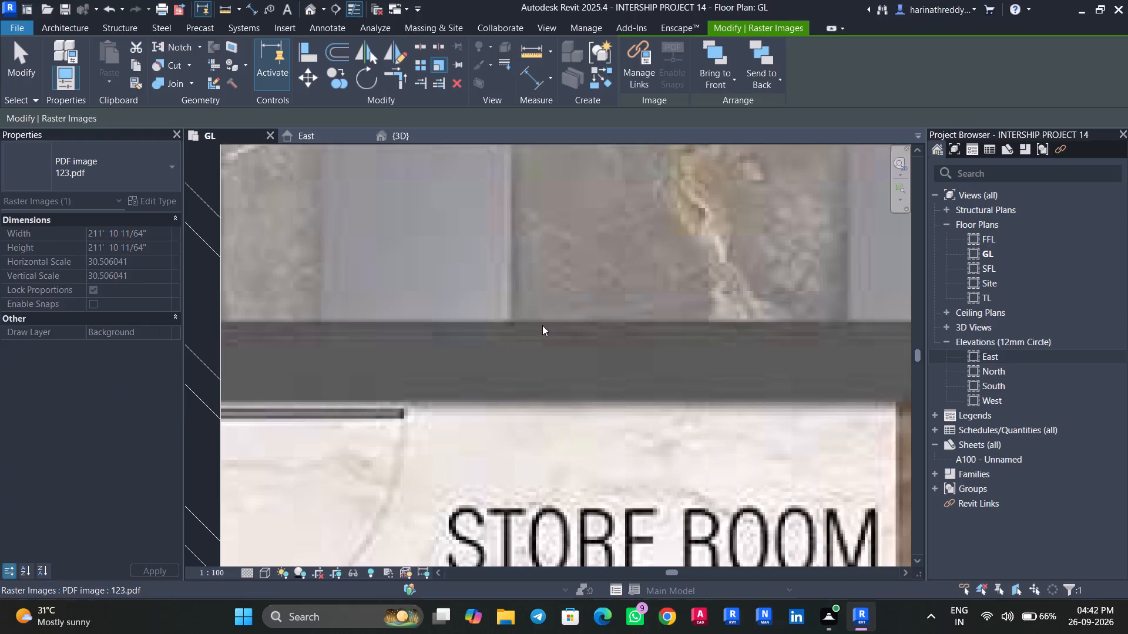
key(Escape)
Draw a 9" INNER WALL 2 wall between the Wet Kitchen / Utility and Store Room, spanning both side walls.
text(WA)
click(146, 153)
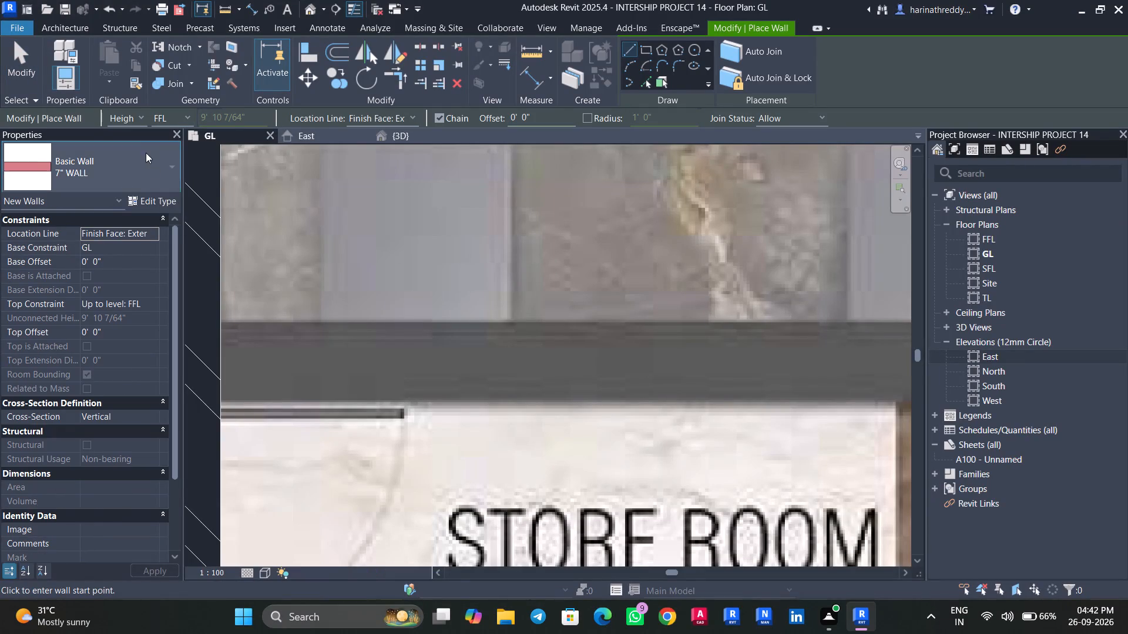
click(48, 282)
scroll(654, 401, down, 6)
middle_drag(643, 396, 537, 423)
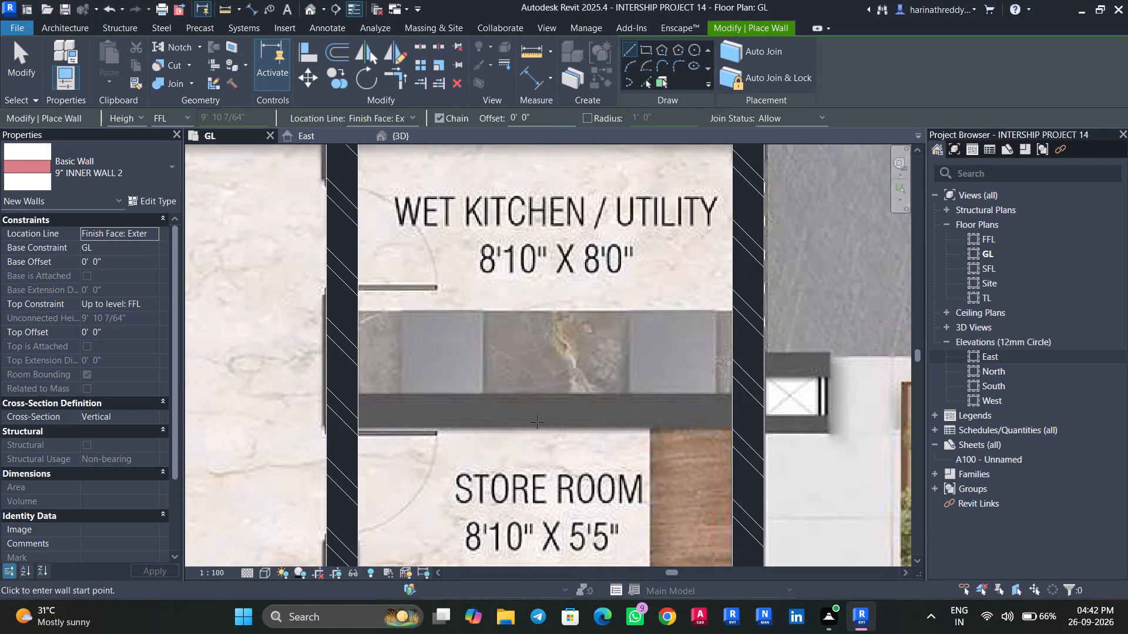
click(732, 431)
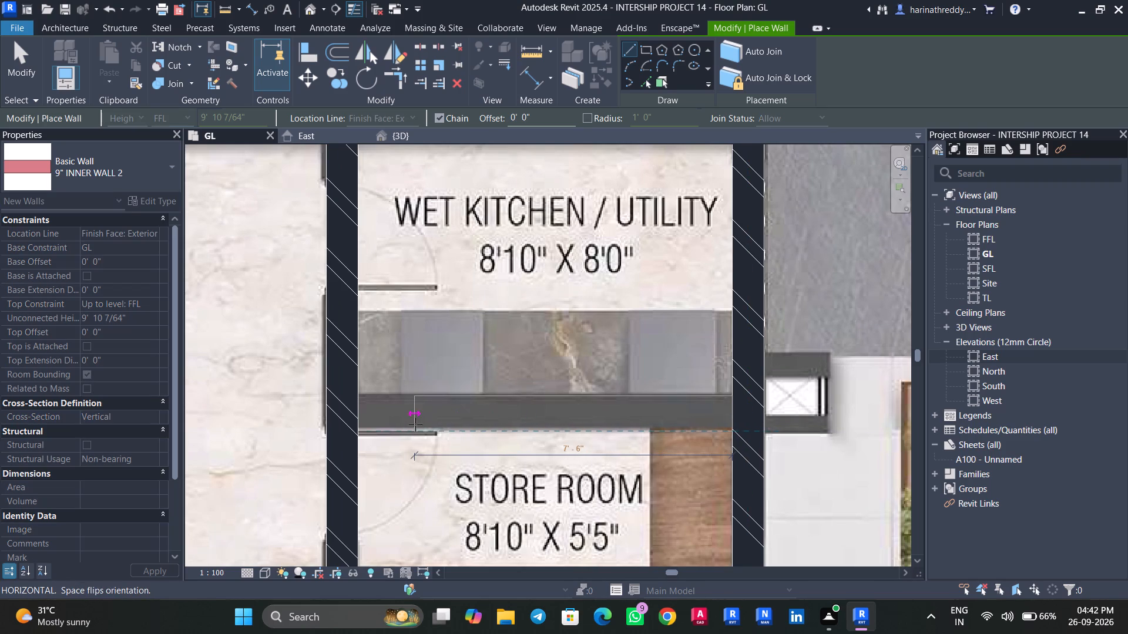
click(360, 426)
key(Escape)
key(Escape)
key(Escape)
Nudge the new Store Room wall slightly towards the Wet Kitchen / Utility to line it up with the plan.
click(512, 397)
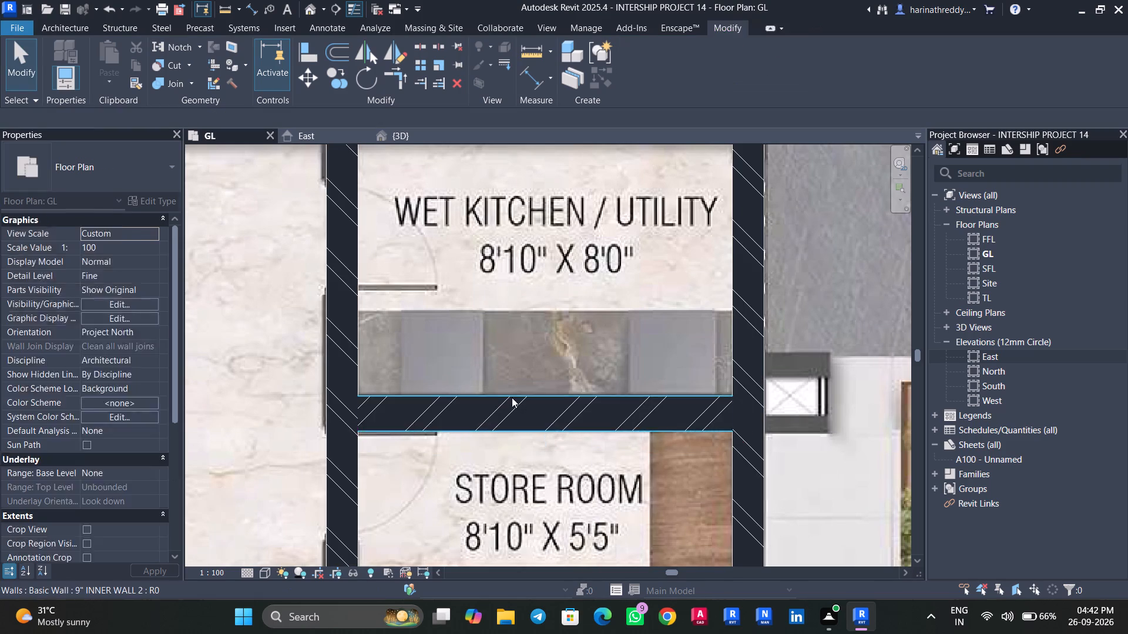
scroll(519, 423, up, 4)
key(Up)
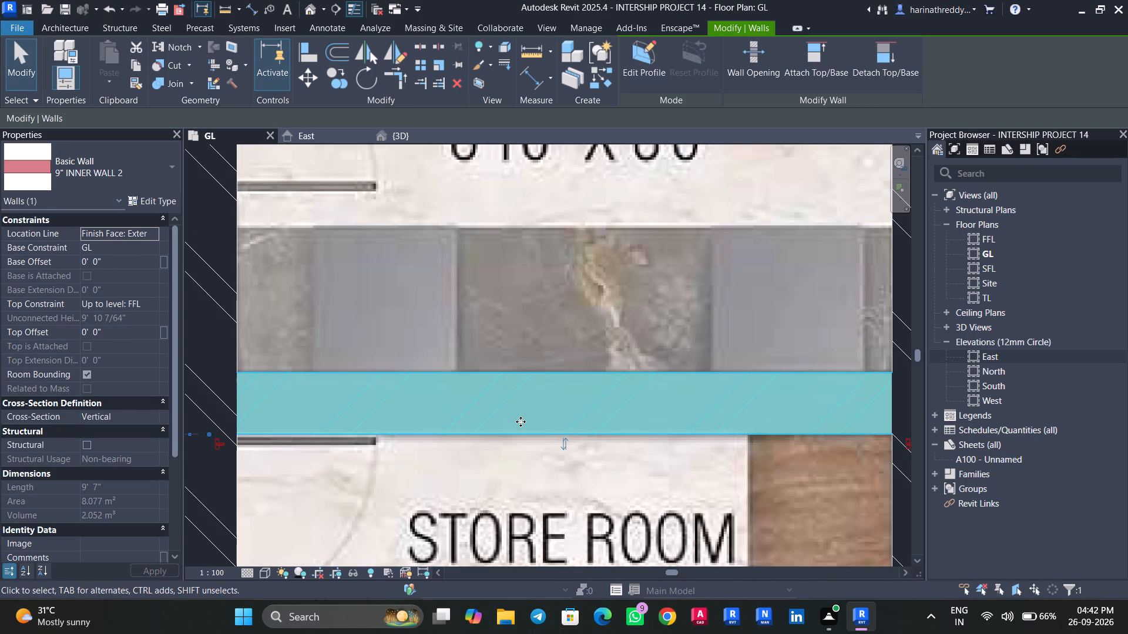
key(Up)
scroll(521, 421, down, 10)
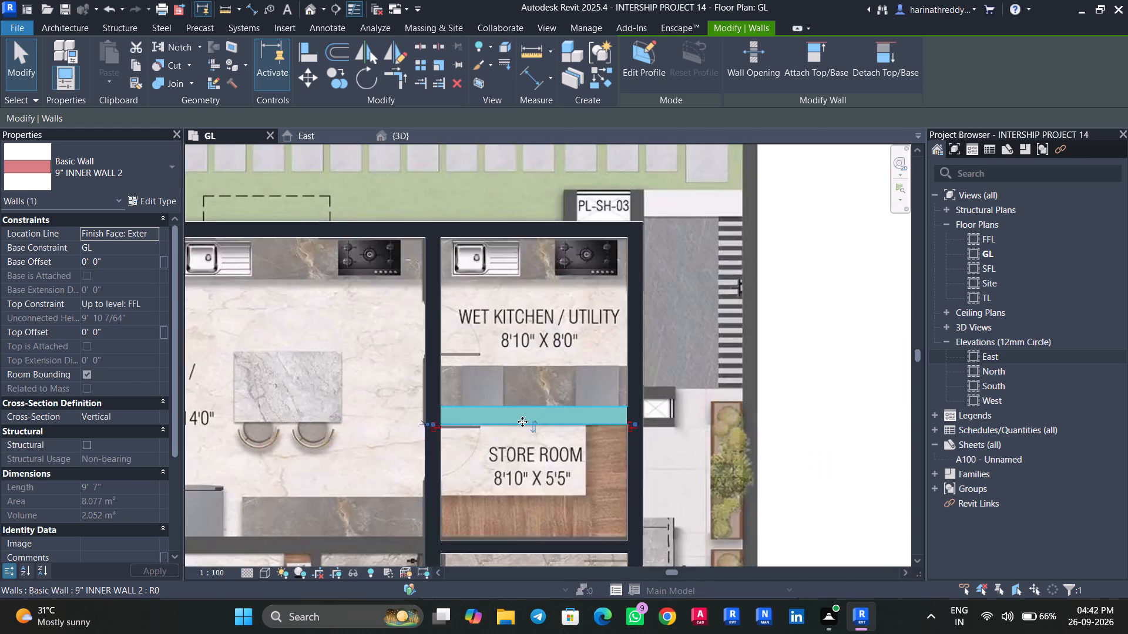
scroll(522, 421, down, 2)
key(Escape)
key(Escape)
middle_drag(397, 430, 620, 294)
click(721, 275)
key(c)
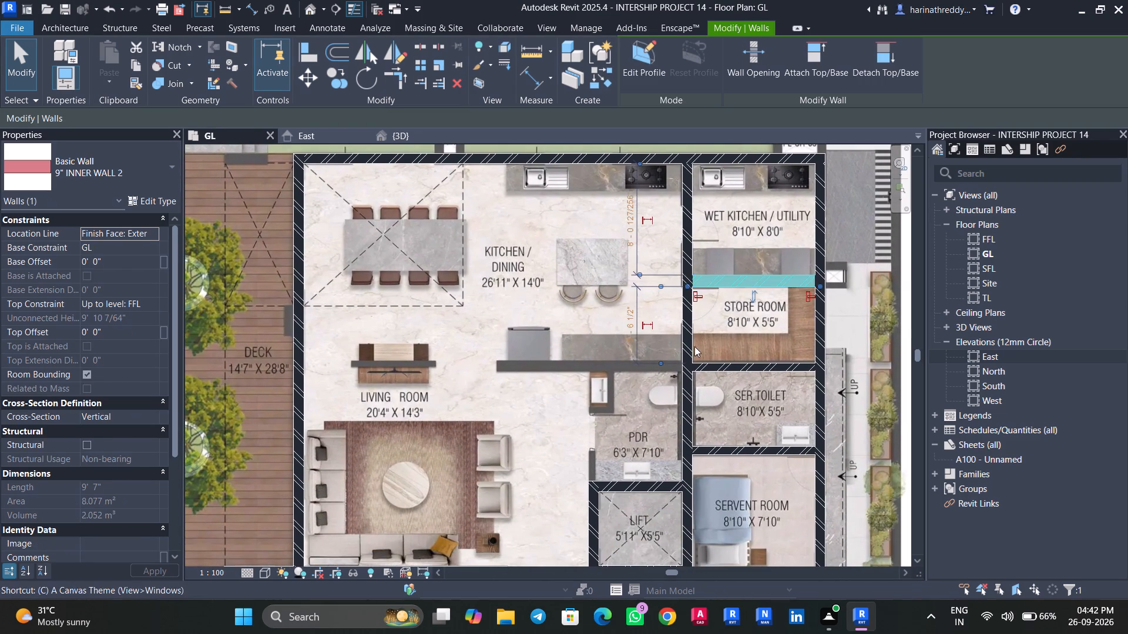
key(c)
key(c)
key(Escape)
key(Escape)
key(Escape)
Draw a similar 9" INNER WALL 2 wall about 13' 9 1/2" long between the kitchen counter and PDR, nudging it onto the plan.
click(726, 279)
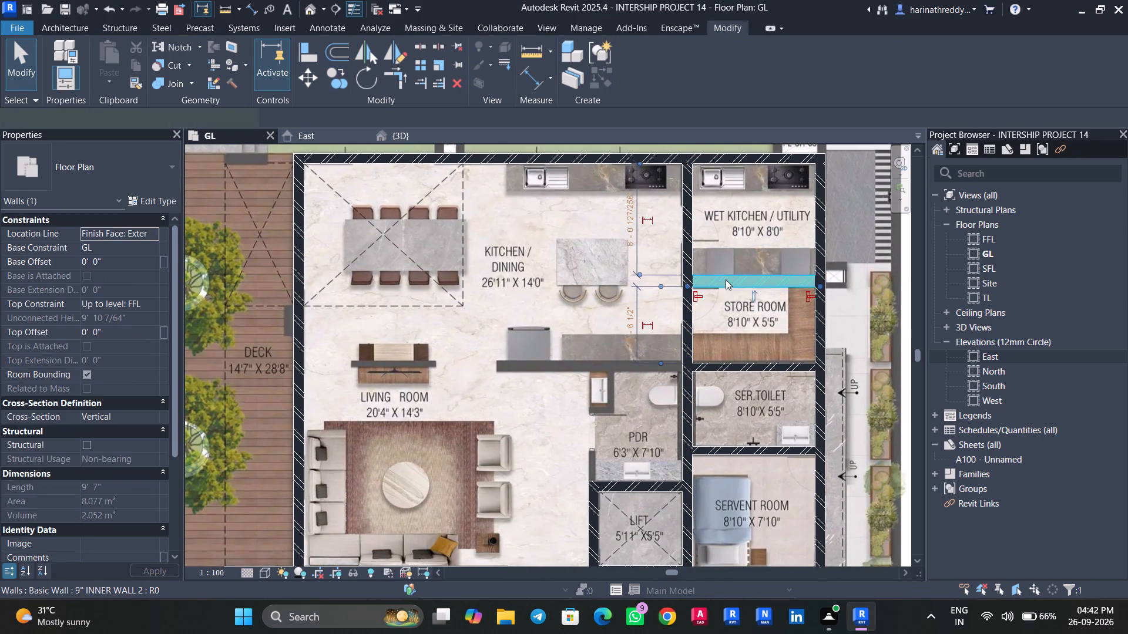
text(CS)
scroll(669, 369, up, 8)
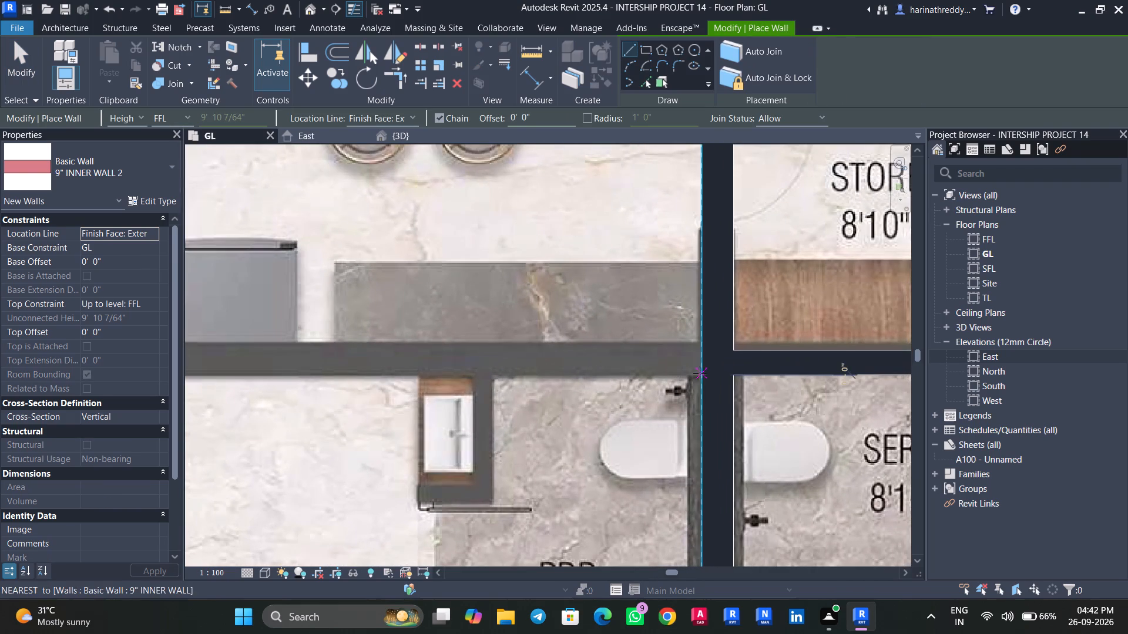
click(700, 375)
middle_drag(515, 386, 759, 384)
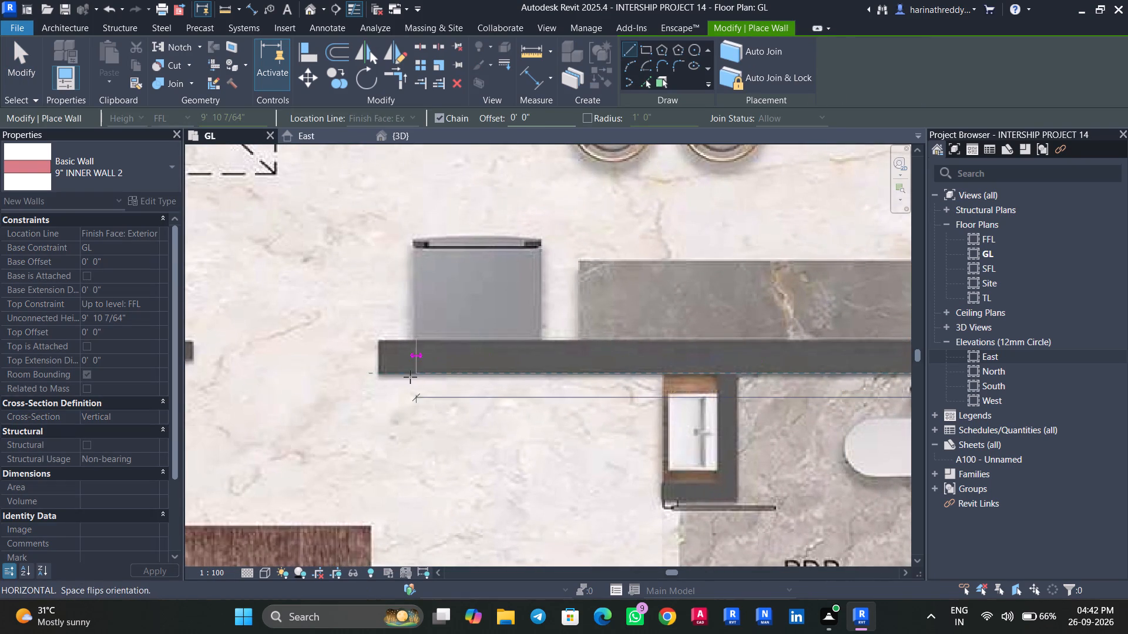
middle_drag(433, 382, 618, 386)
scroll(563, 376, up, 4)
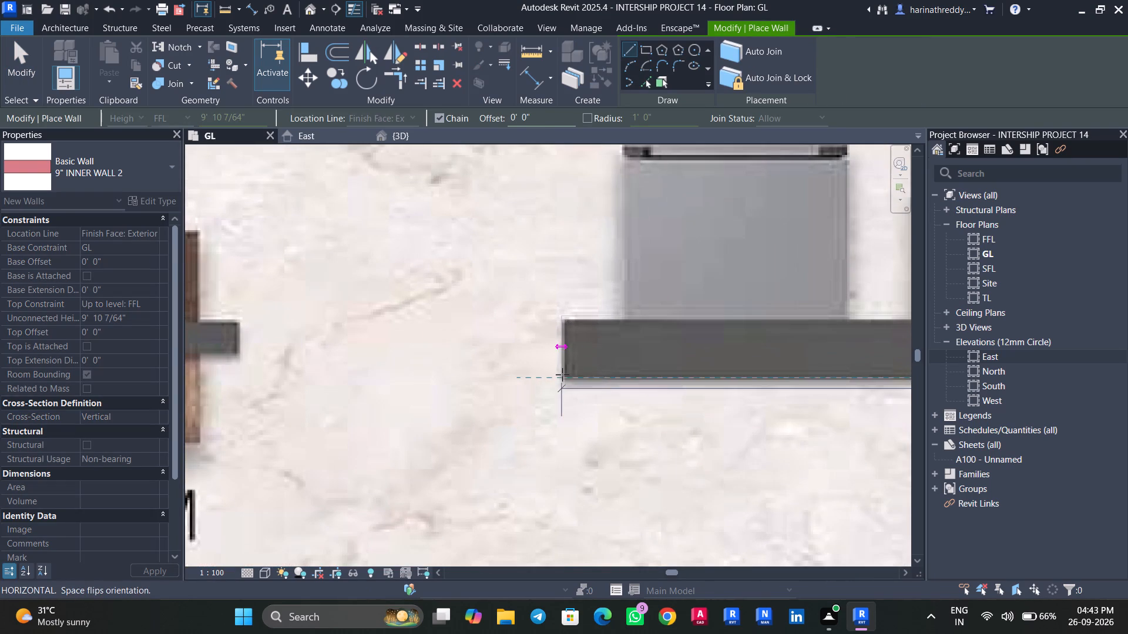
click(562, 374)
key(Escape)
key(Escape)
key(Escape)
click(617, 362)
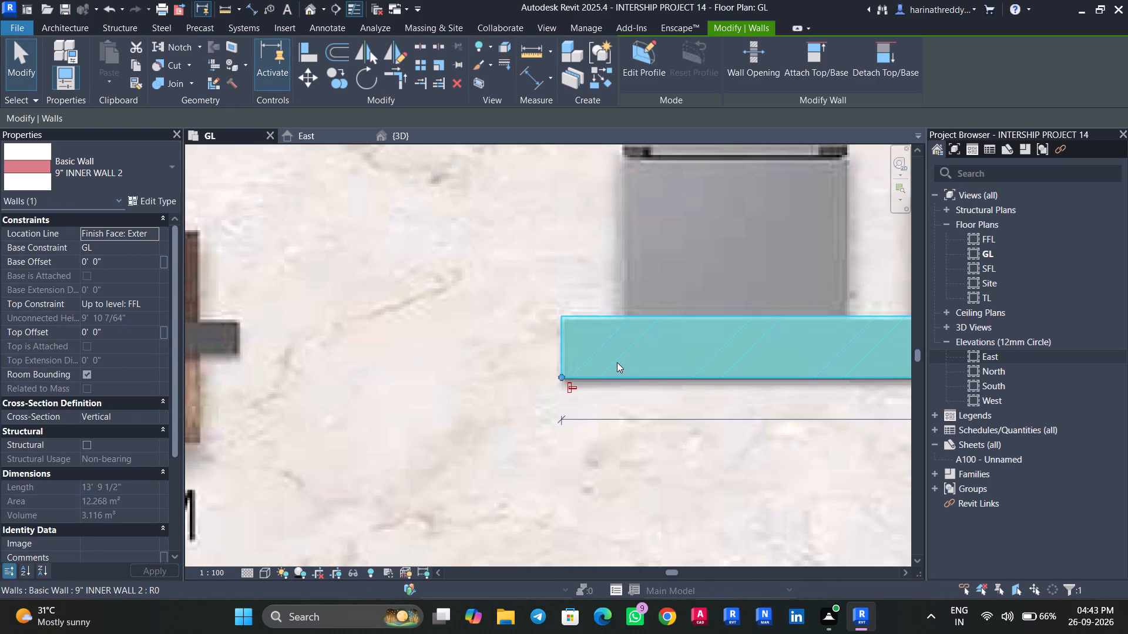
key(Down)
Set the type for new walls to 6" WALL, ready for the PDR's walls.
scroll(617, 362, down, 6)
middle_drag(693, 401, 539, 372)
scroll(539, 372, down, 7)
middle_drag(541, 372, 586, 331)
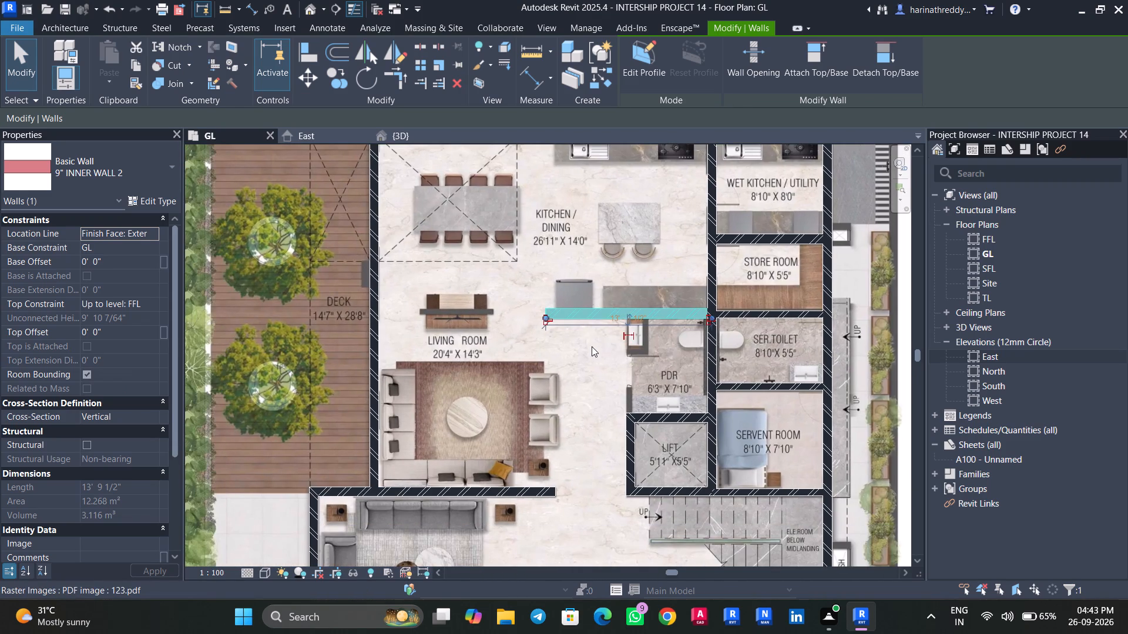
middle_drag(615, 380, 647, 324)
scroll(652, 339, up, 5)
click(633, 331)
scroll(659, 315, up, 2)
scroll(660, 315, down, 1)
scroll(660, 315, up, 1)
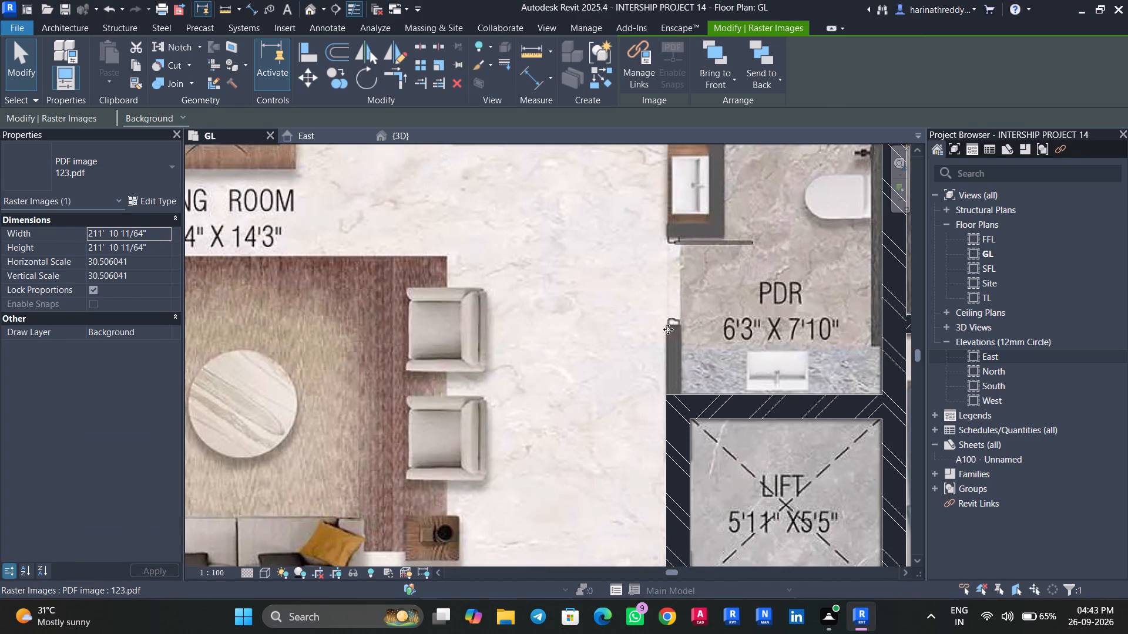
text(WA)
click(83, 170)
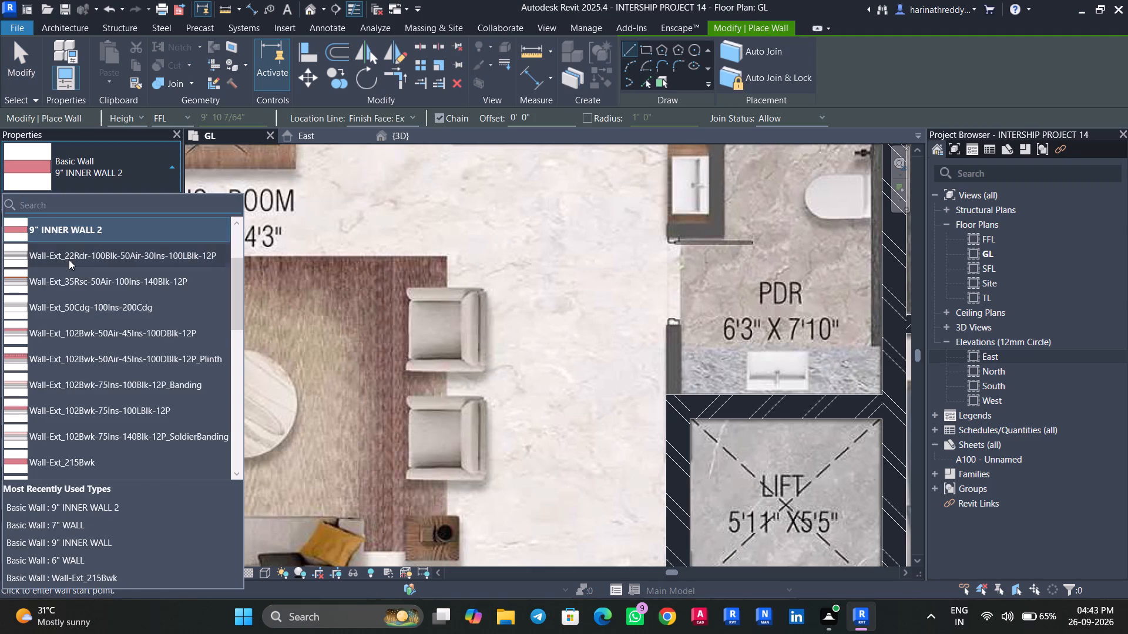
scroll(69, 259, up, 3)
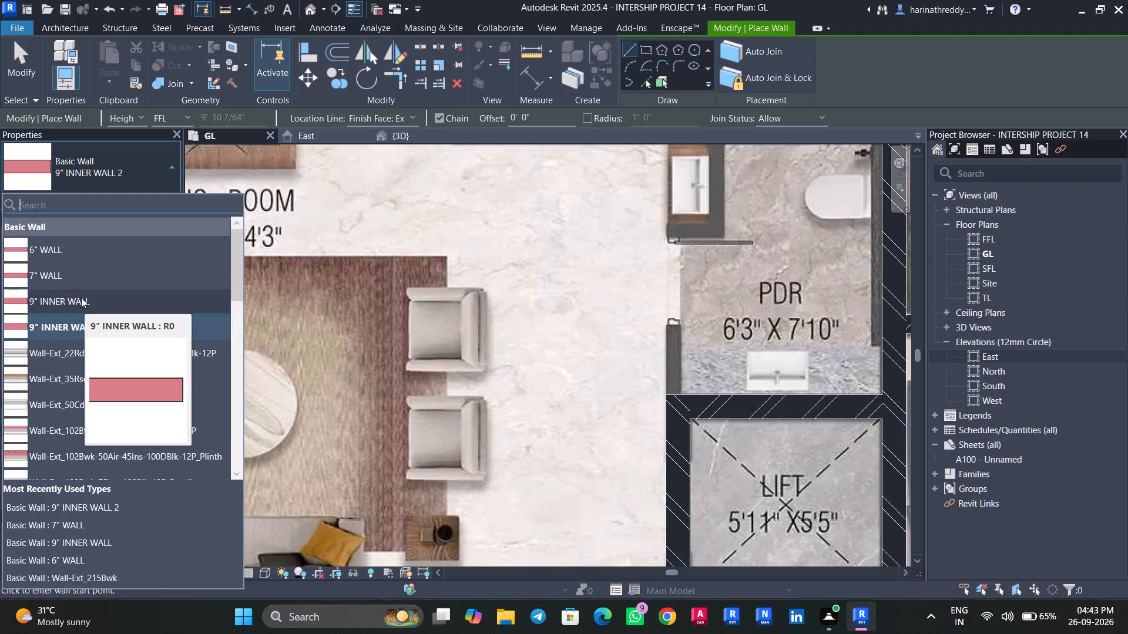
click(68, 258)
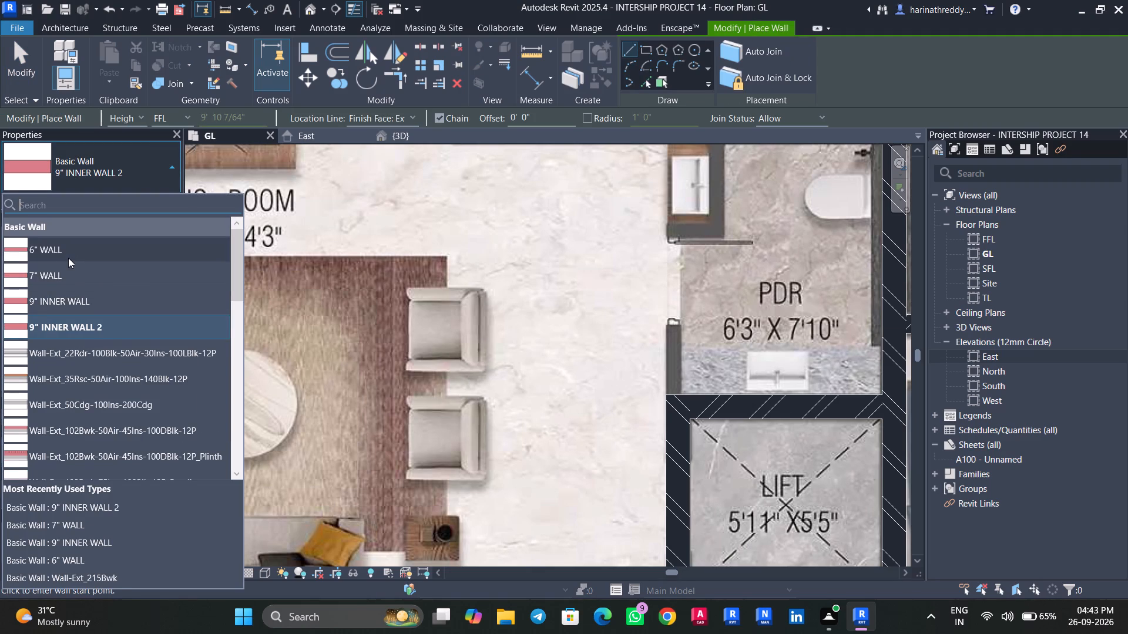
scroll(680, 398, up, 2)
scroll(681, 398, down, 1)
scroll(681, 398, up, 3)
scroll(482, 355, down, 2)
middle_drag(478, 368, 432, 444)
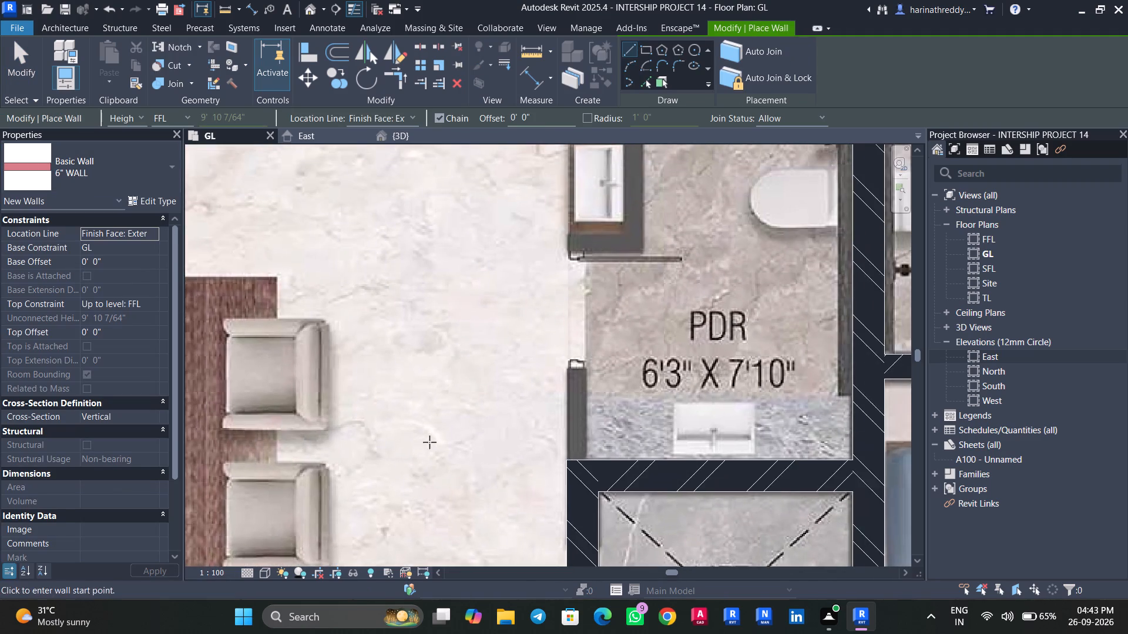
middle_drag(437, 383, 419, 463)
key(Escape)
key(Escape)
key(Escape)
Measure the thickness of the PDR's living-side wall on the plan, just above the Lift.
scroll(486, 367, up, 3)
scroll(486, 367, down, 1)
scroll(486, 367, up, 1)
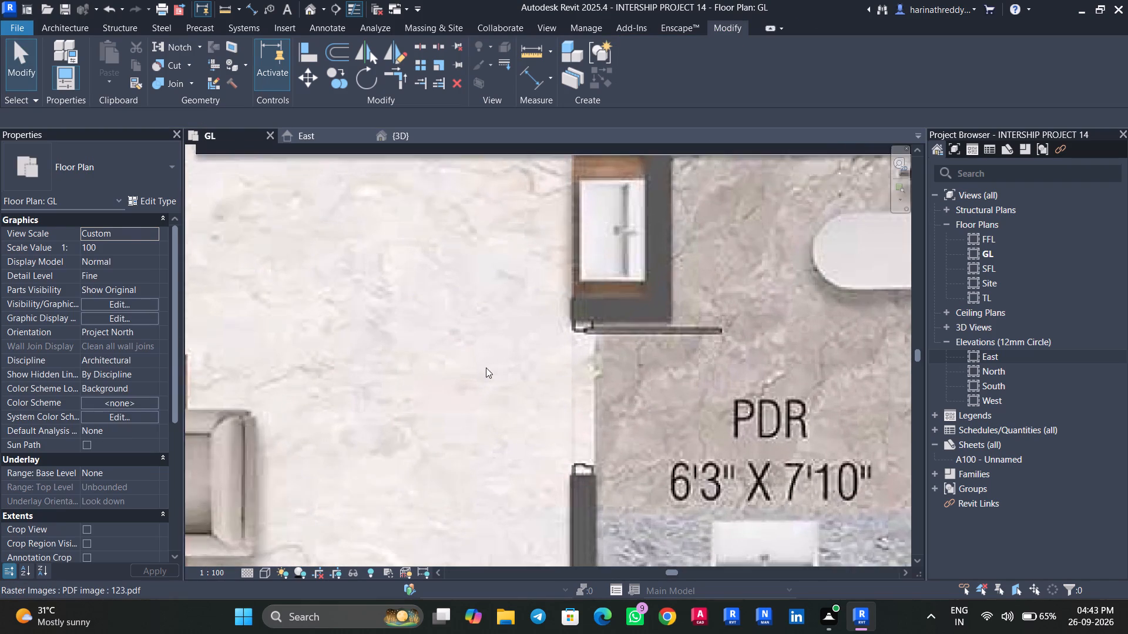
scroll(486, 367, up, 1)
middle_drag(491, 430, 434, 212)
drag(432, 246, 432, 251)
click(434, 65)
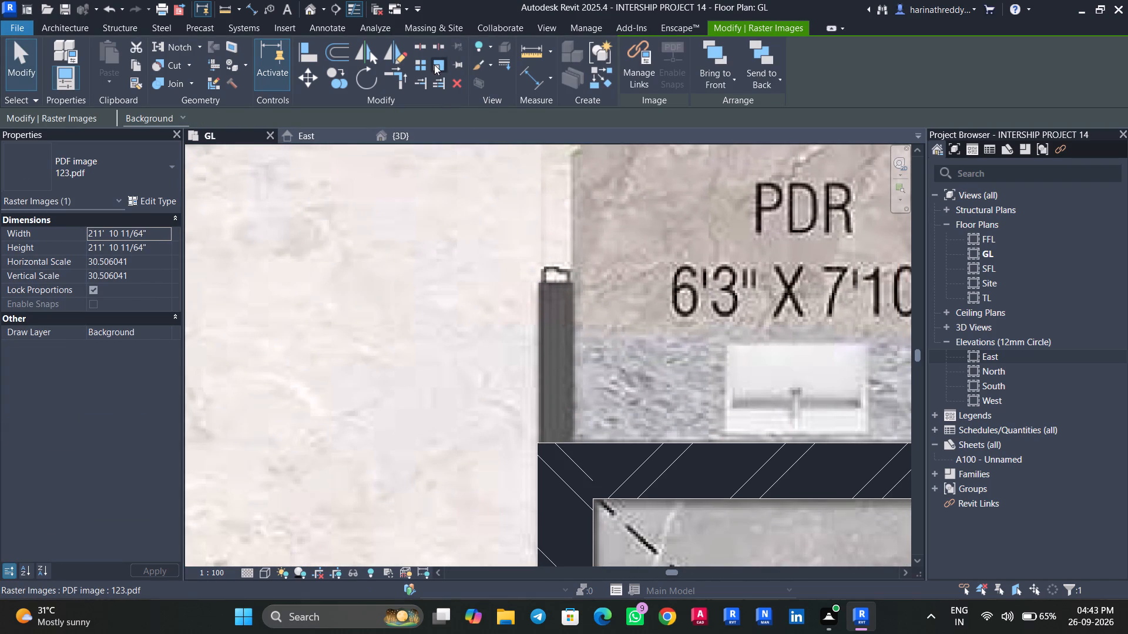
scroll(583, 497, up, 5)
click(509, 313)
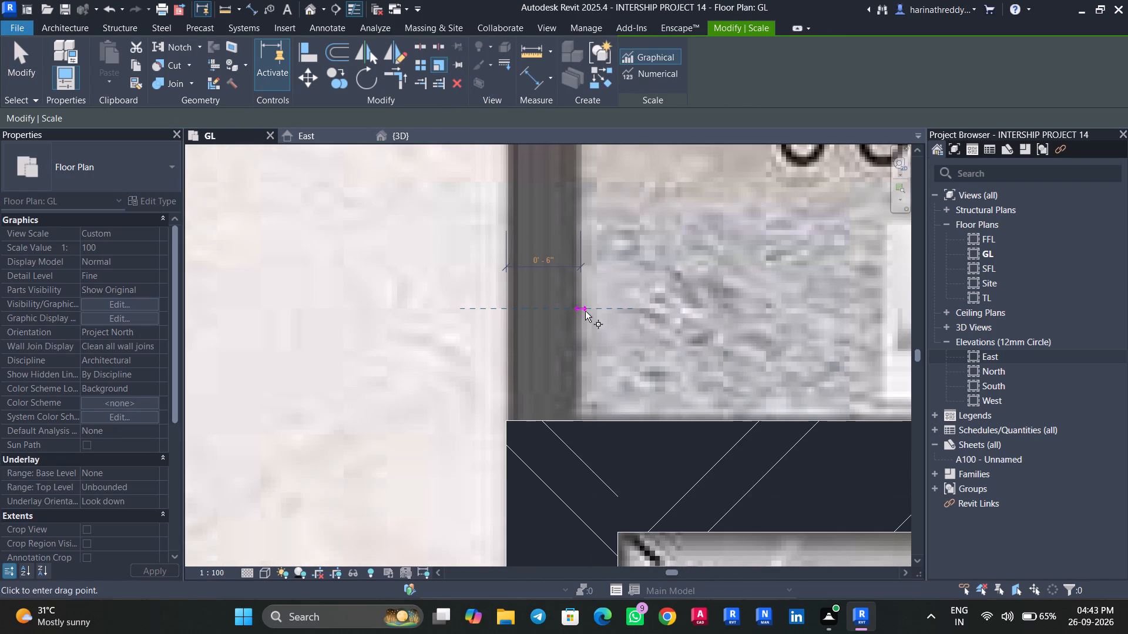
key(Escape)
key(Escape)
Draw a 6" WALL about 5' 8 1/2" long on the PDR's living side, from the Lift corner up past the door opening.
key(w)
key(a)
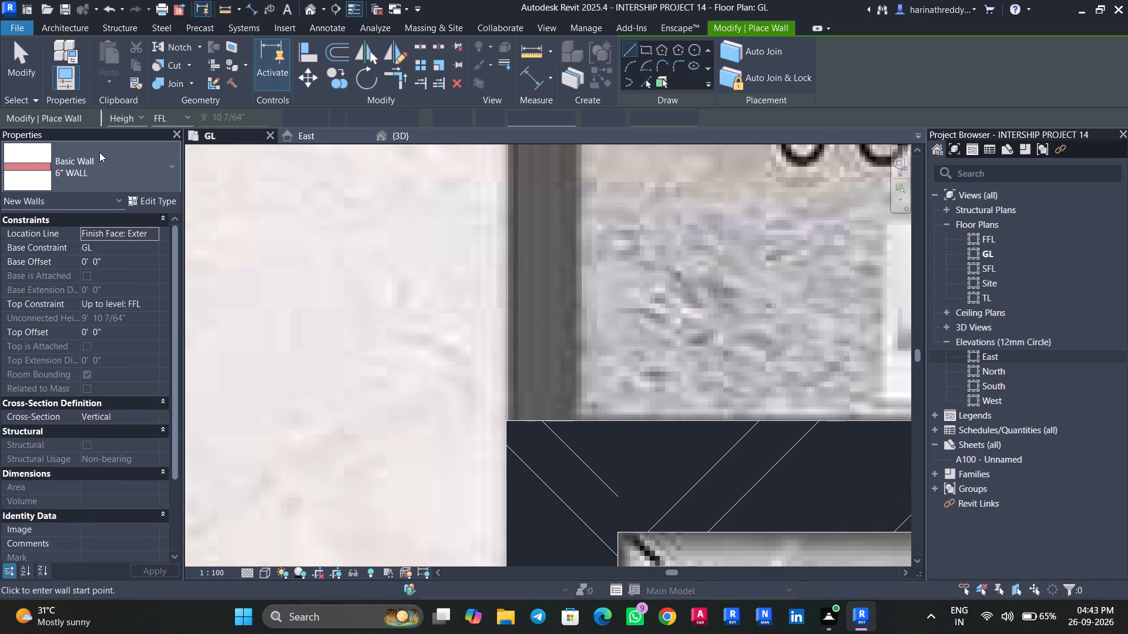
click(509, 419)
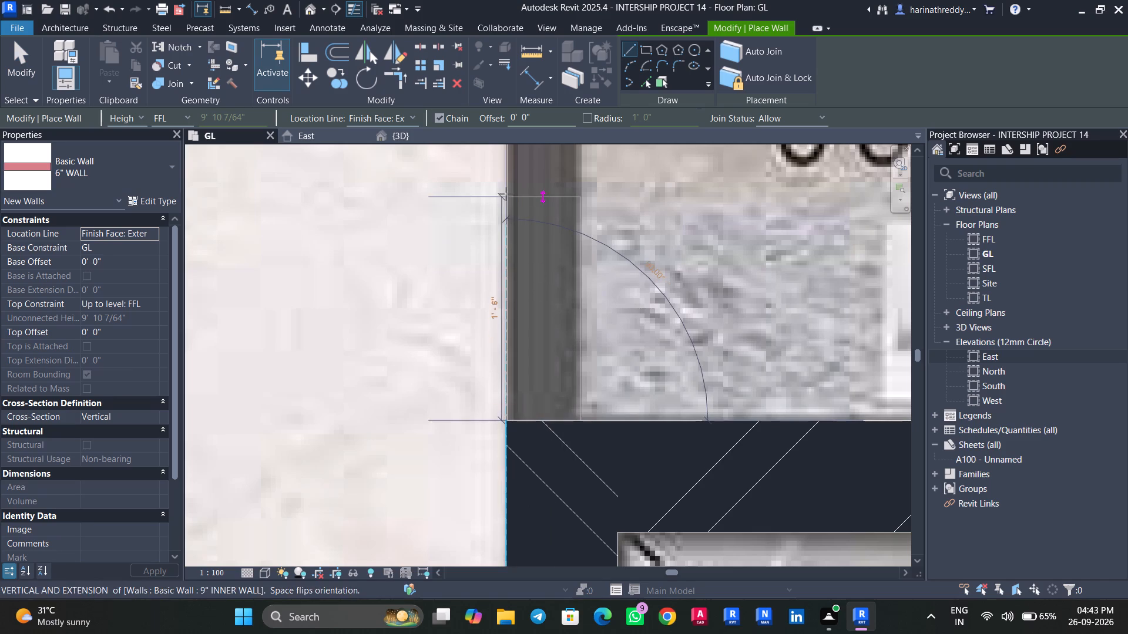
middle_drag(503, 194, 471, 463)
scroll(466, 383, down, 8)
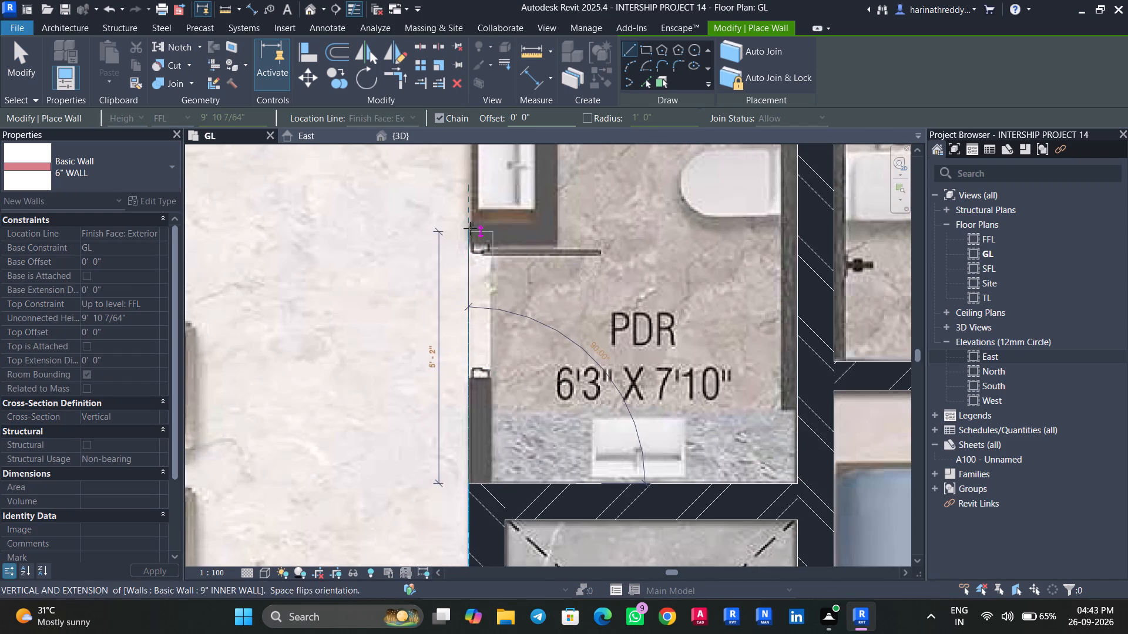
scroll(470, 228, up, 4)
click(472, 224)
key(Escape)
key(Escape)
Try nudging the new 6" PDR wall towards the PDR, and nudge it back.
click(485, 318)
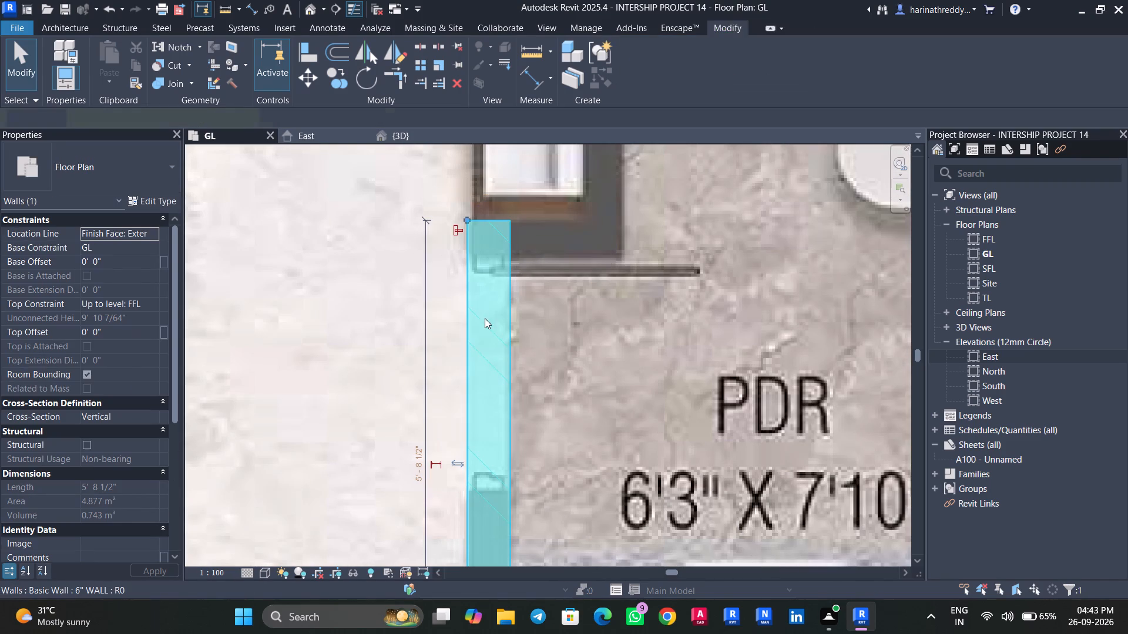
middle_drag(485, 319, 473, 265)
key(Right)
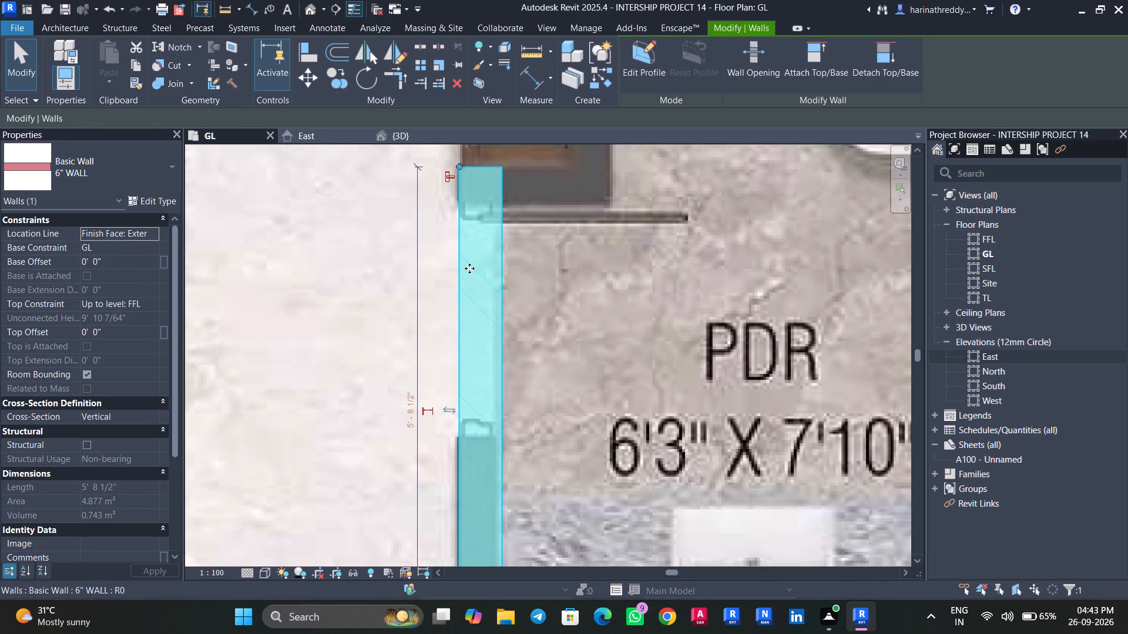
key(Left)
Draw a short 6" WALL from the upper end of the PDR's living-side wall across below the wash basin niche.
middle_drag(541, 289, 501, 397)
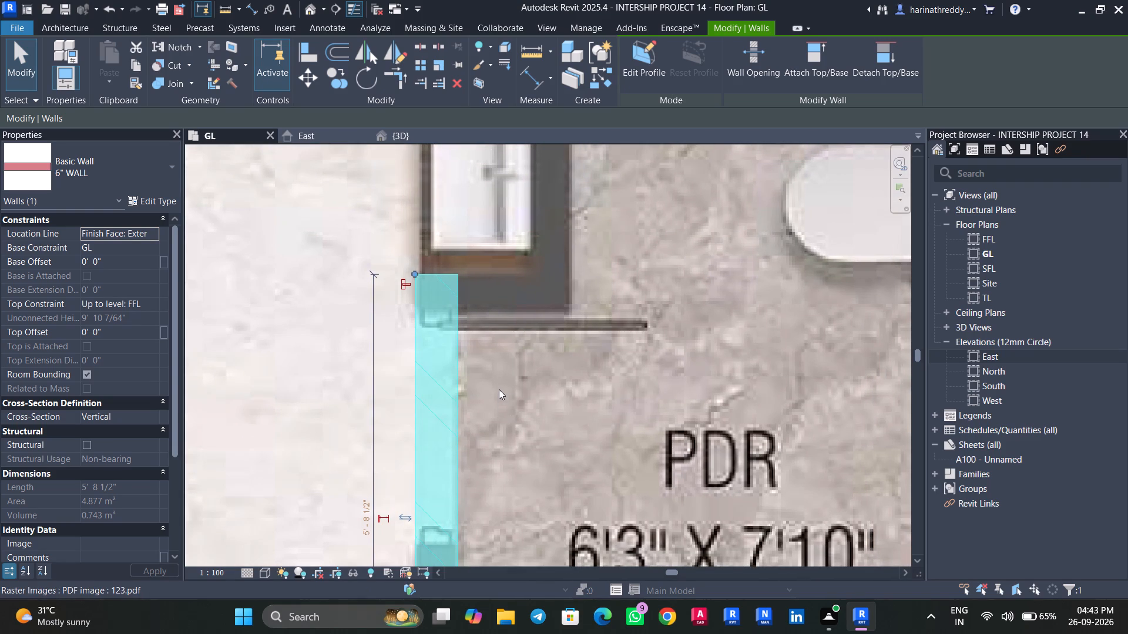
key(w)
key(a)
click(459, 276)
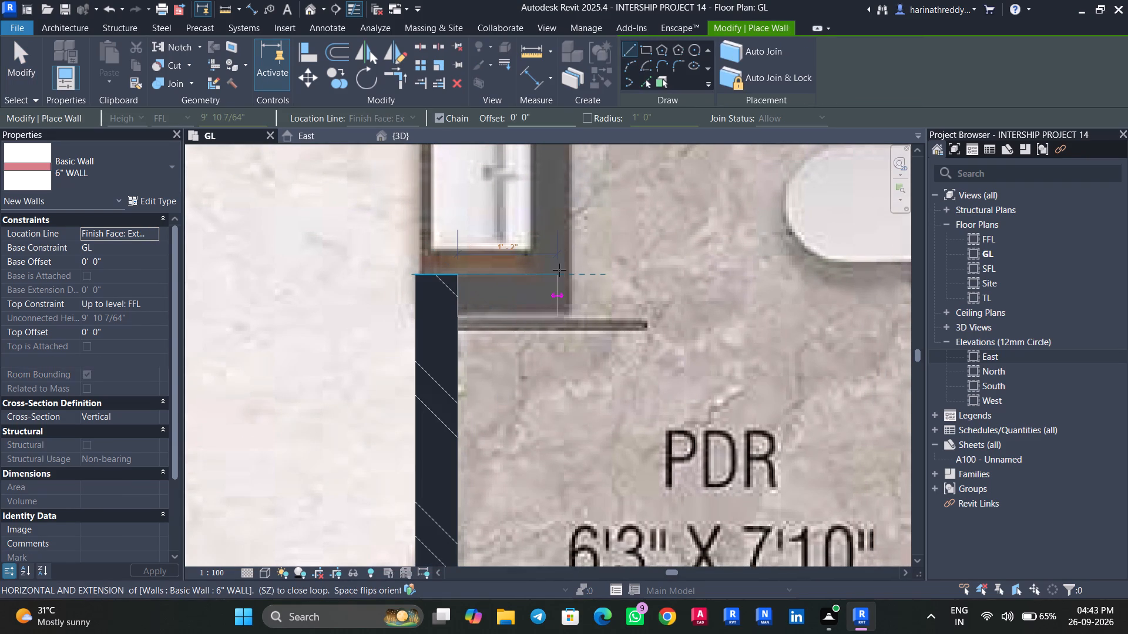
click(571, 271)
key(Escape)
key(Escape)
key(Escape)
Draw a 6" WALL about 3' 2 1/2" long beside the wash basin niche, from the short PDR wall's end up to the kitchen wall.
click(545, 285)
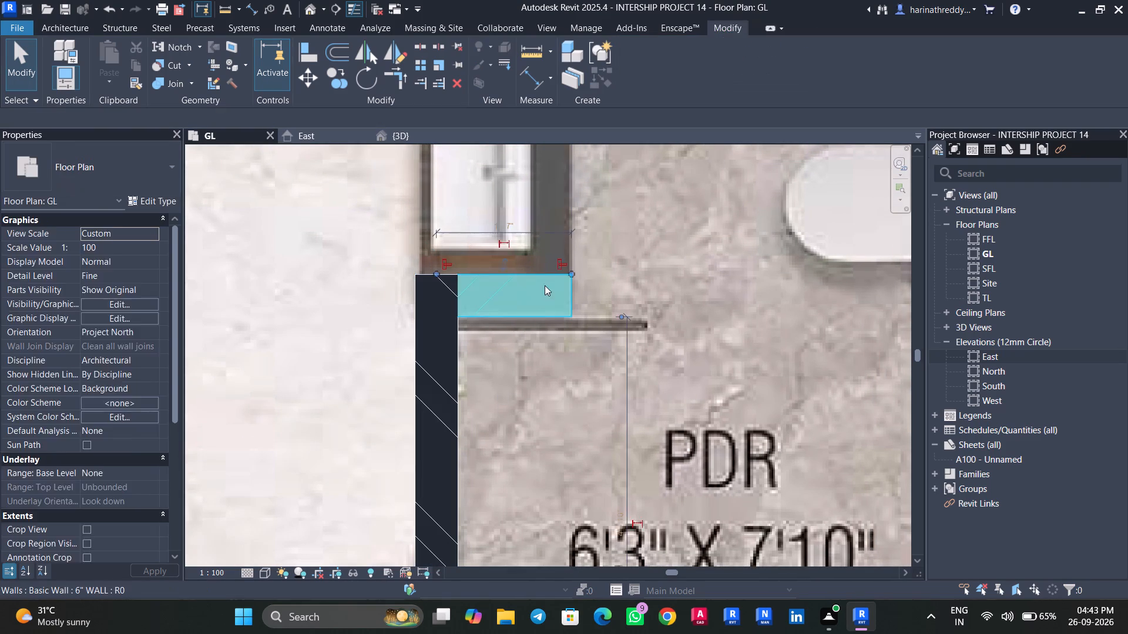
scroll(532, 296, up, 3)
middle_drag(531, 296, 485, 401)
scroll(483, 400, down, 6)
text(WA)
click(510, 382)
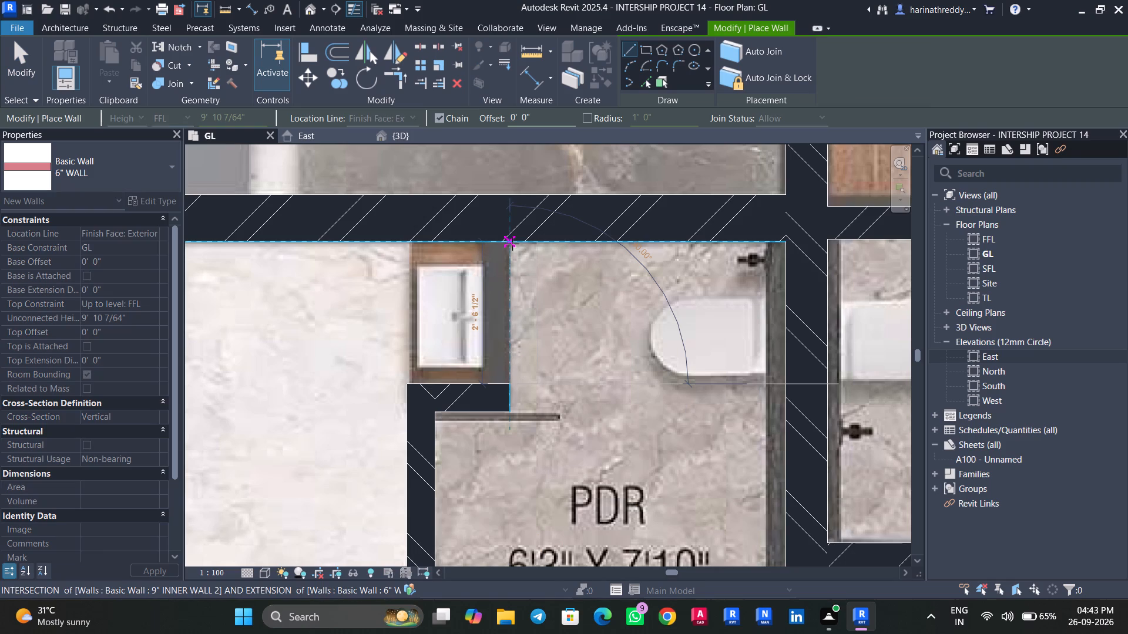
key(space)
click(512, 244)
key(Escape)
key(Escape)
key(Escape)
key(Escape)
click(491, 340)
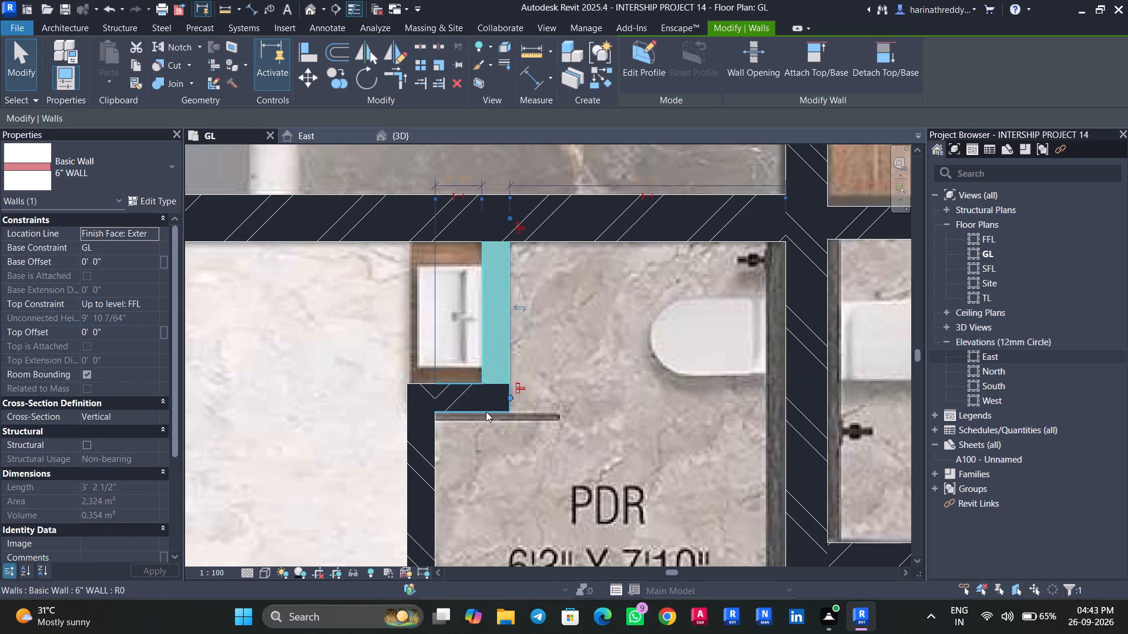
key(Escape)
click(462, 402)
key(Escape)
key(Escape)
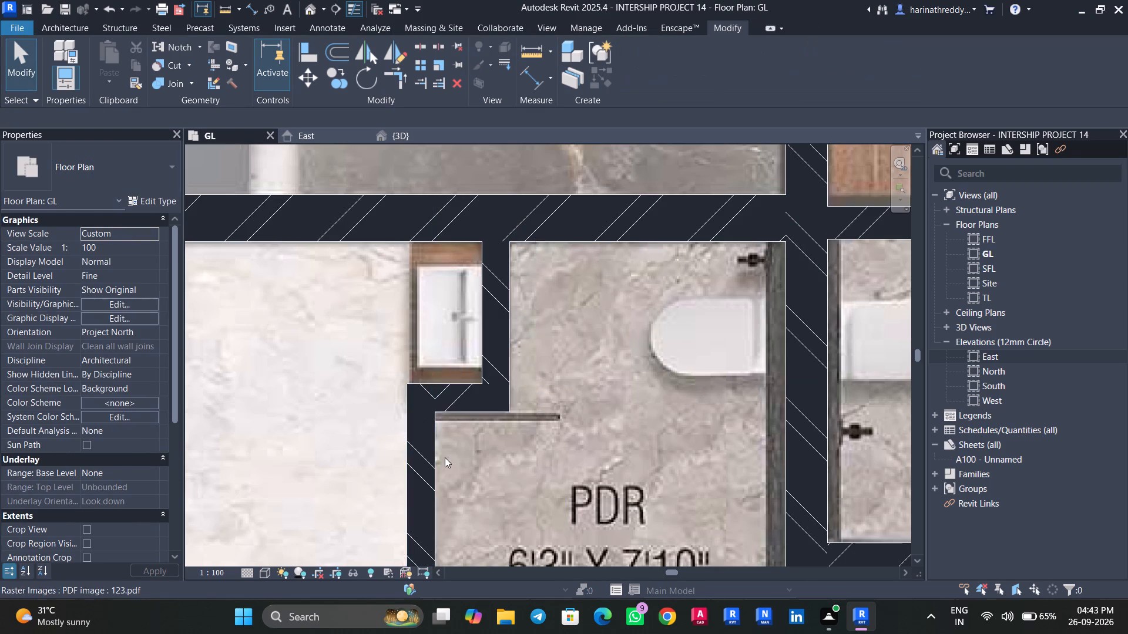
Measure the PDR's clear width from its living-side wall face to the opposite 9" INNER WALL face.
scroll(445, 457, down, 4)
middle_drag(476, 472, 448, 286)
key(d)
key(i)
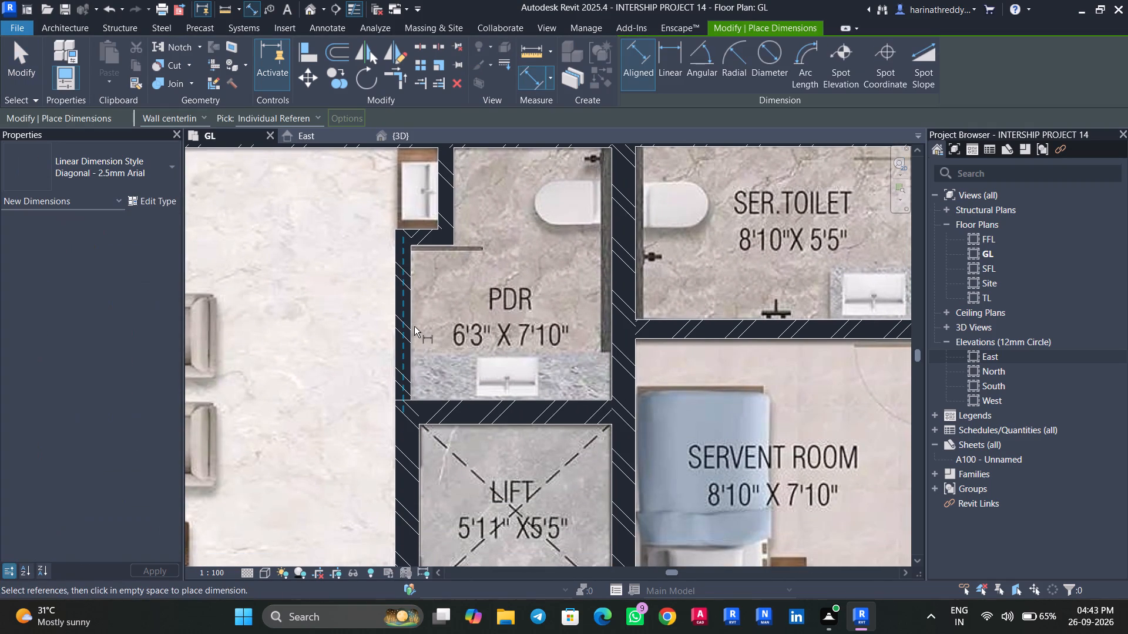
click(411, 326)
key(Escape)
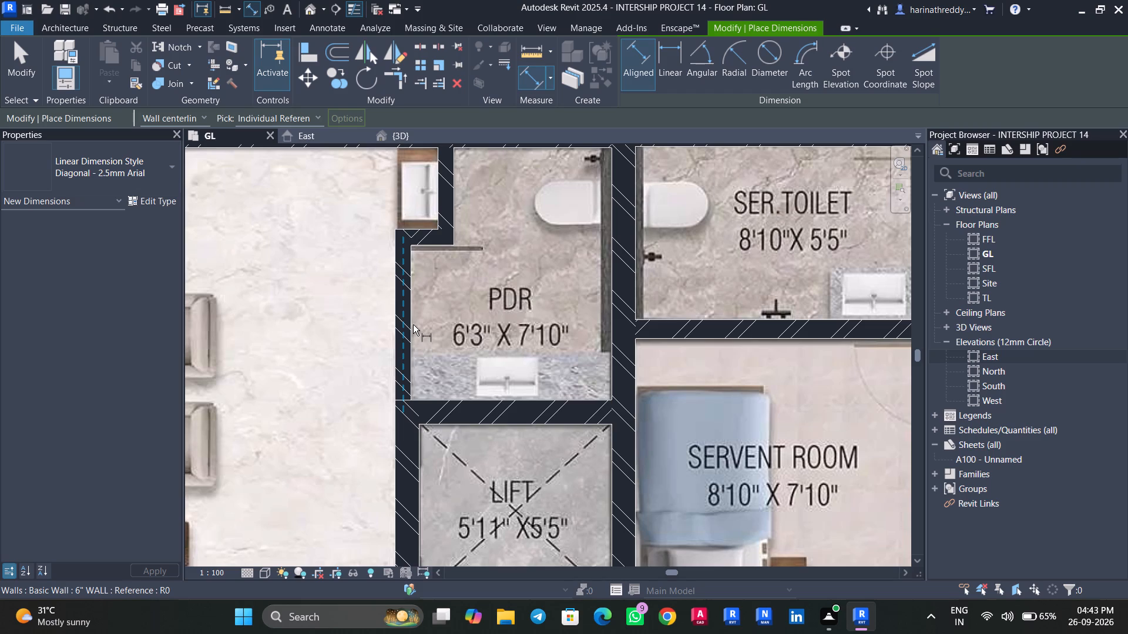
key(Tab)
click(414, 325)
key(Tab)
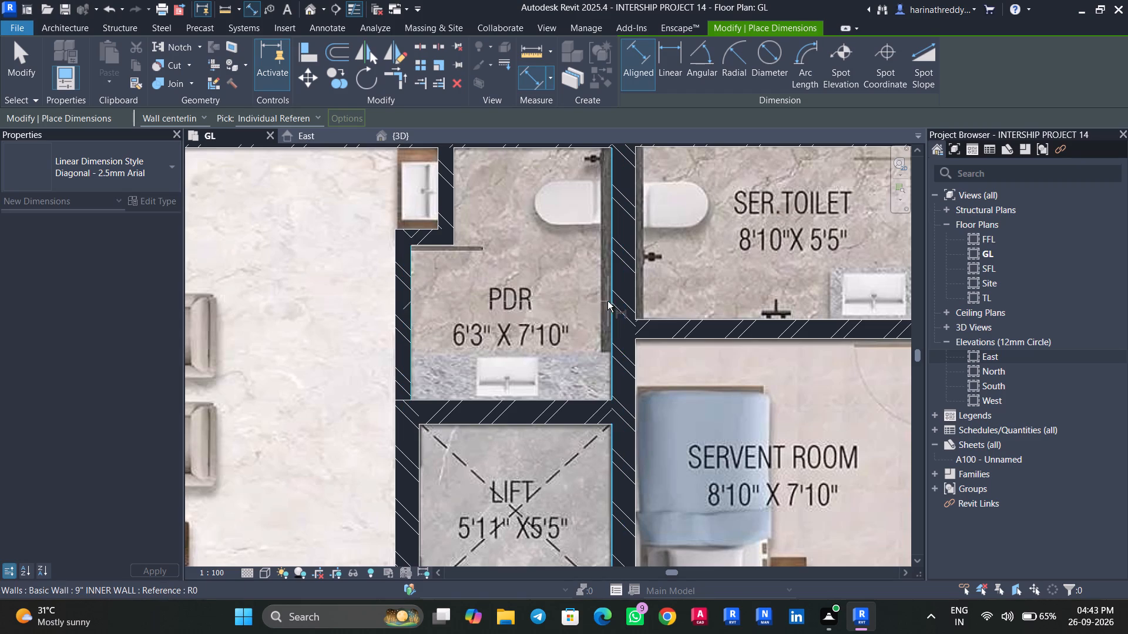
click(607, 301)
key(Escape)
Measure the PDR's clear length between the kitchen-side wall face and the Lift-side wall face.
middle_drag(541, 308, 536, 380)
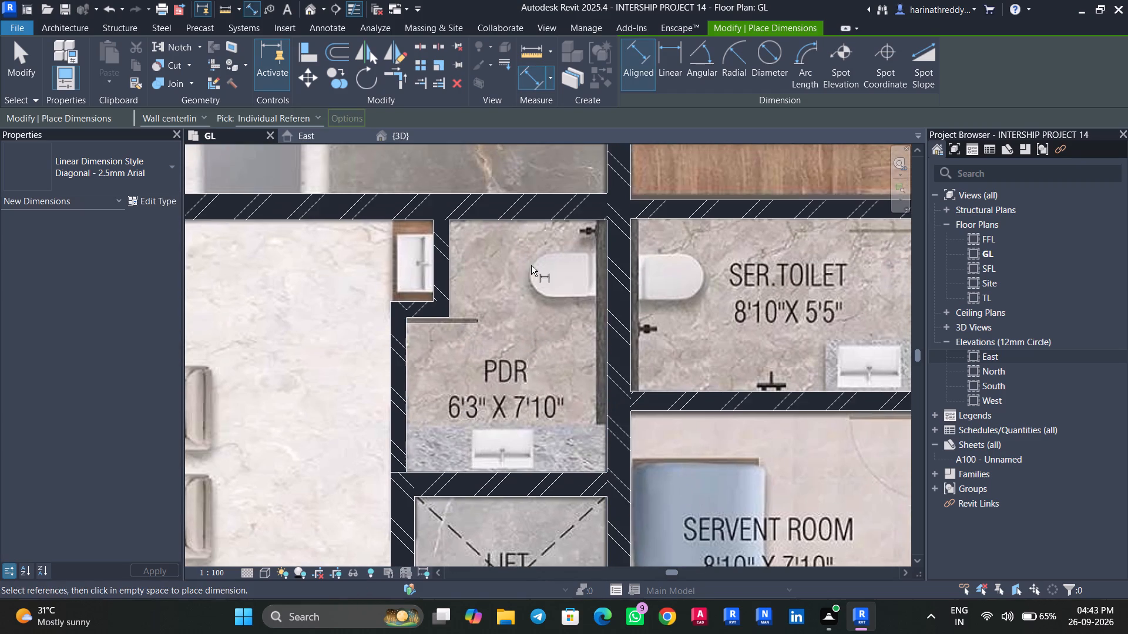
key(Tab)
click(537, 218)
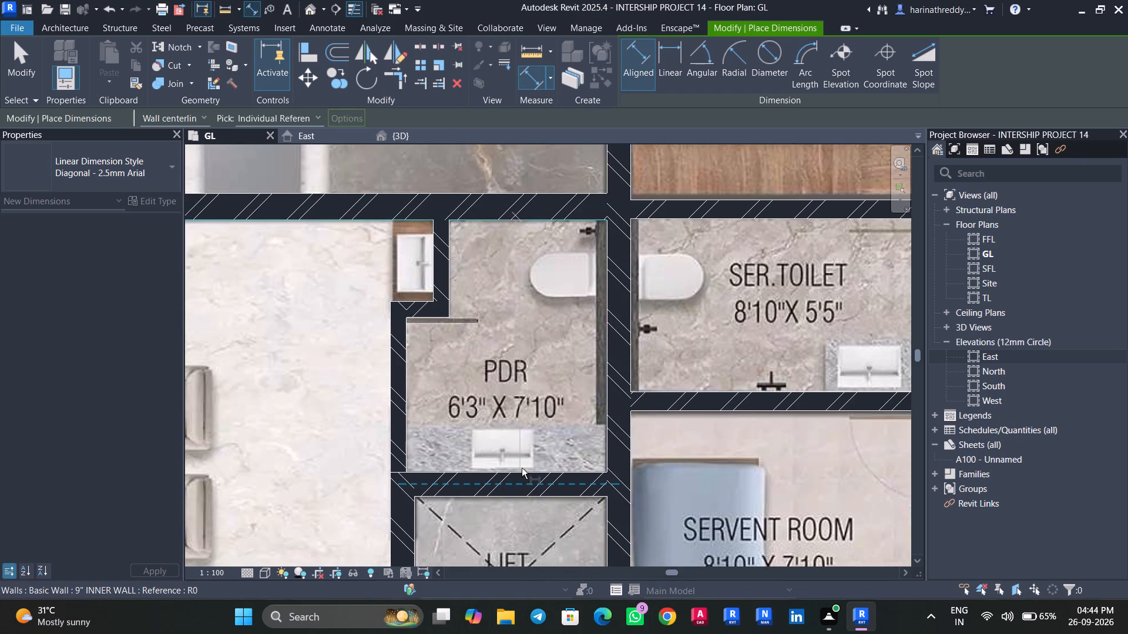
key(Tab)
click(522, 471)
scroll(689, 481, down, 2)
middle_drag(689, 481, 586, 454)
key(Escape)
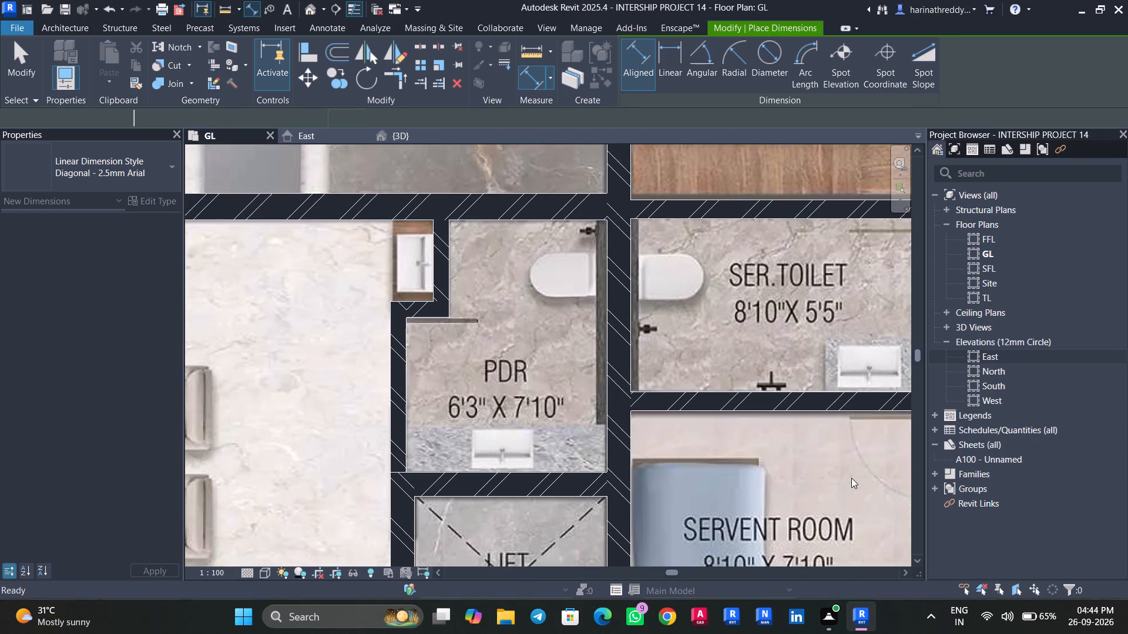
key(Escape)
key(Escape)
key(Escape)
Set the project's length unit rounding to the nearest 1", keeping feet and fractional inches.
scroll(431, 412, down, 10)
middle_drag(355, 419, 427, 392)
text(UN)
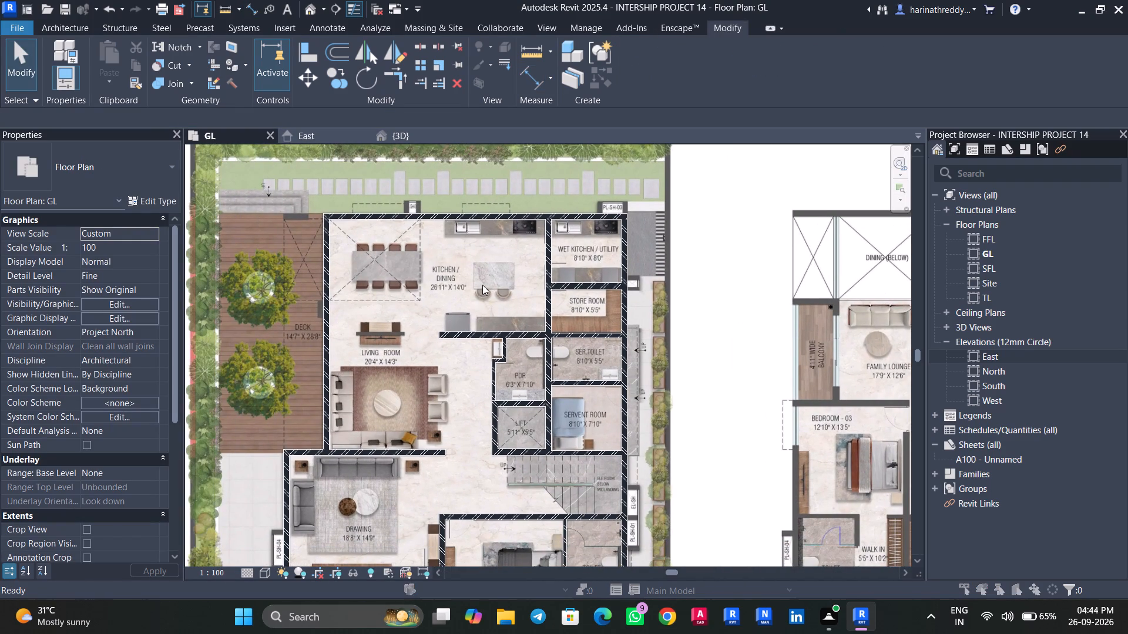
click(485, 294)
click(334, 302)
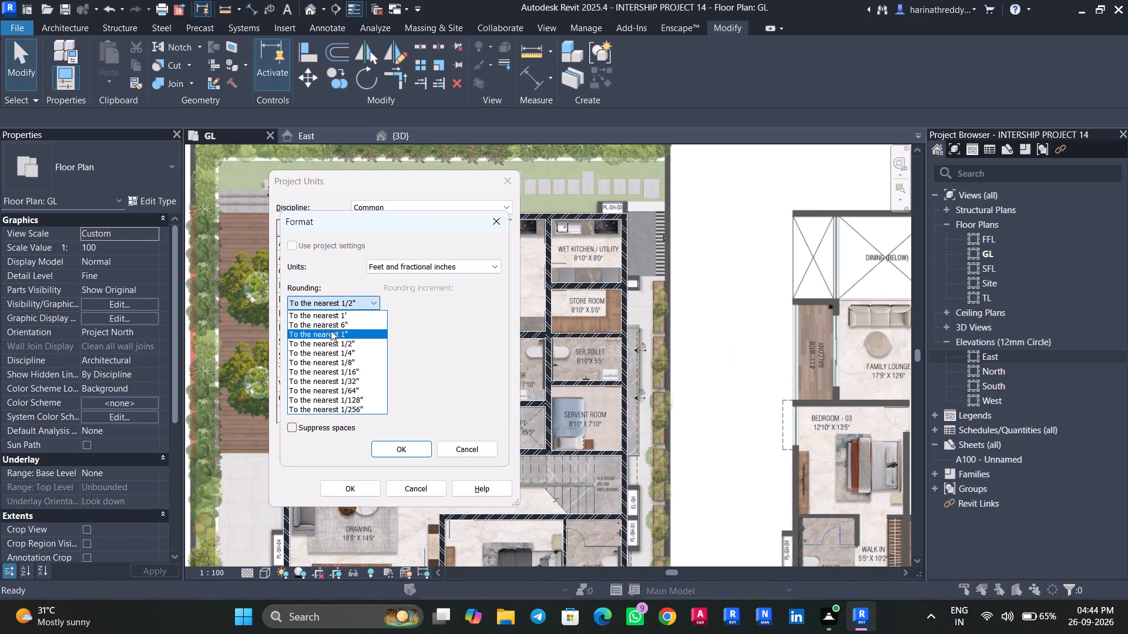
click(331, 331)
click(406, 446)
click(360, 488)
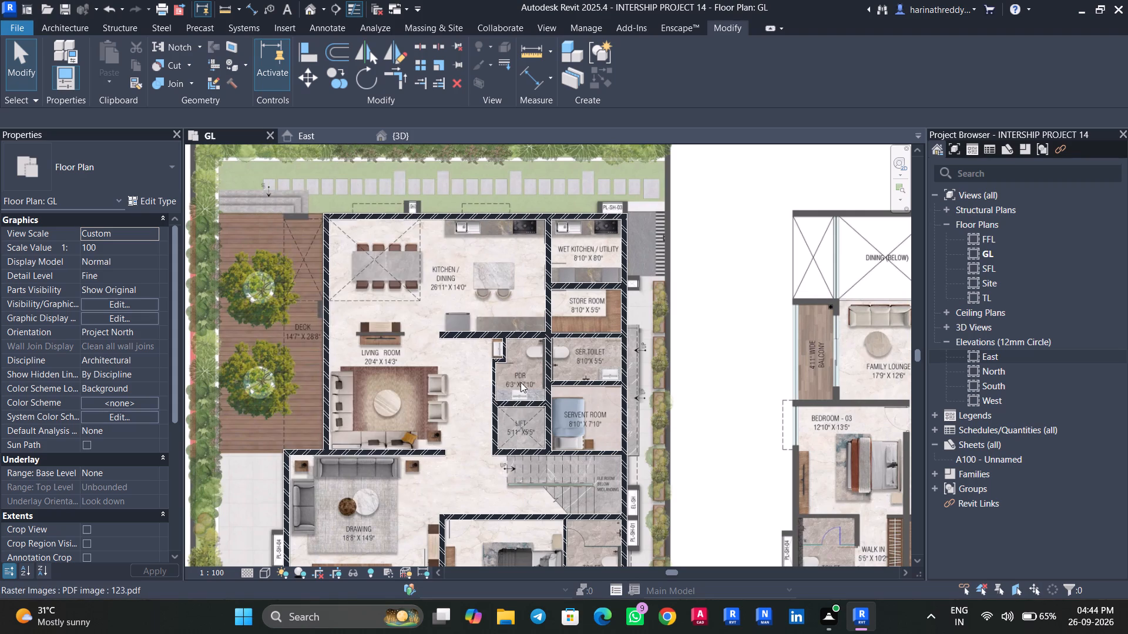
Examine all the modelled ground-floor walls in the 3D view.
scroll(521, 382, up, 6)
scroll(374, 349, up, 1)
middle_drag(374, 349, 484, 312)
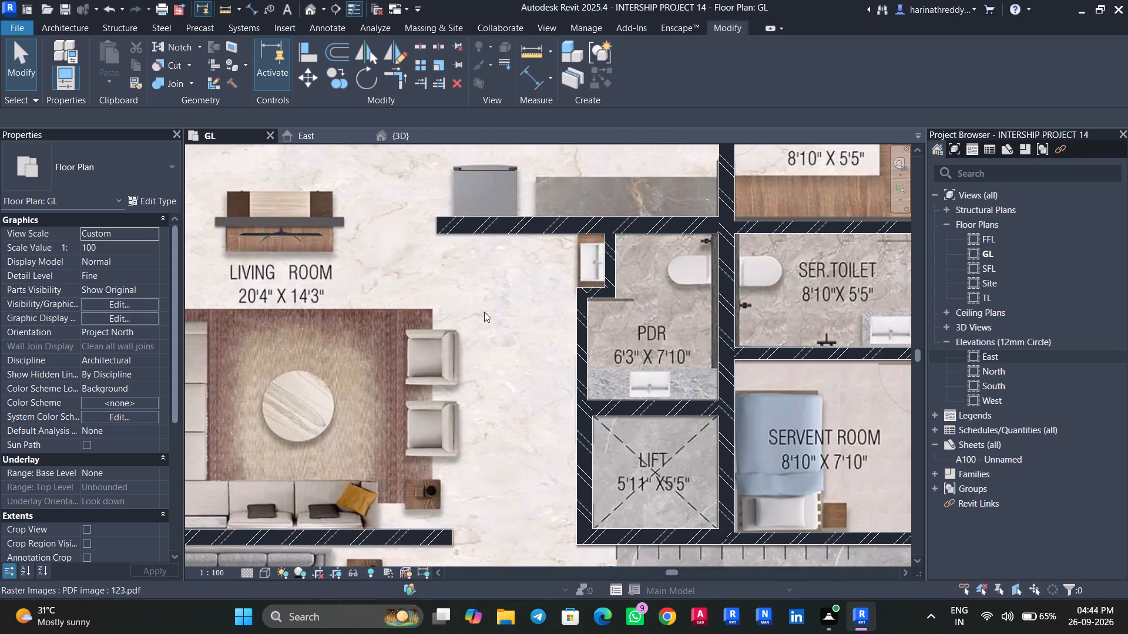
click(418, 139)
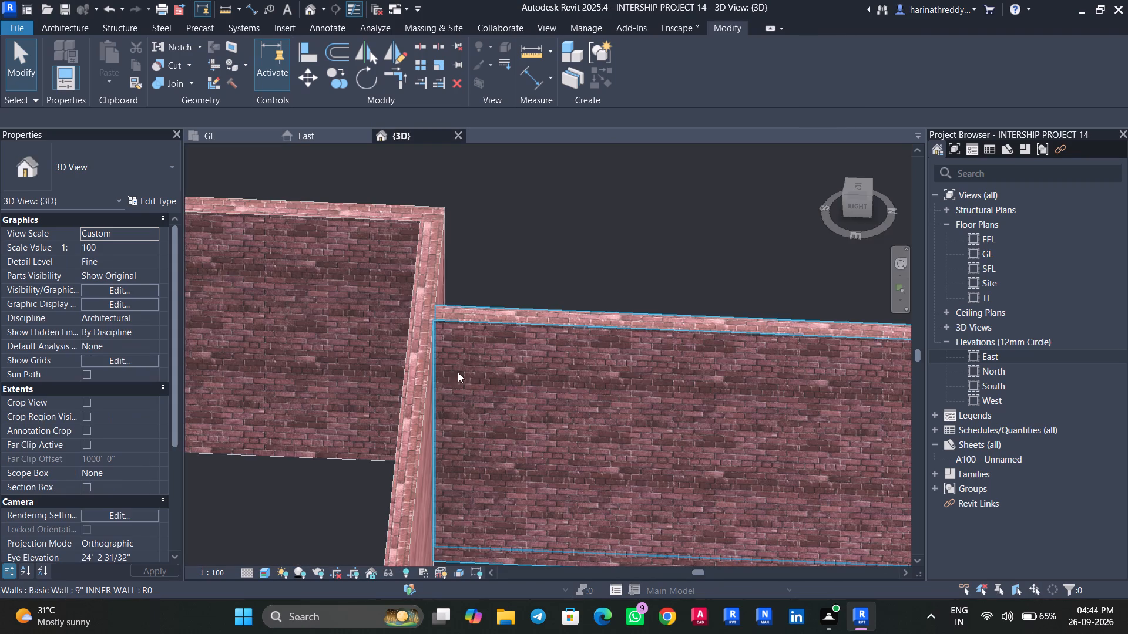
scroll(445, 382, down, 16)
shift+middle_drag(385, 508, 505, 470)
middle_drag(359, 507, 576, 448)
scroll(432, 490, up, 9)
middle_drag(403, 399, 323, 512)
scroll(323, 511, up, 1)
scroll(294, 475, down, 5)
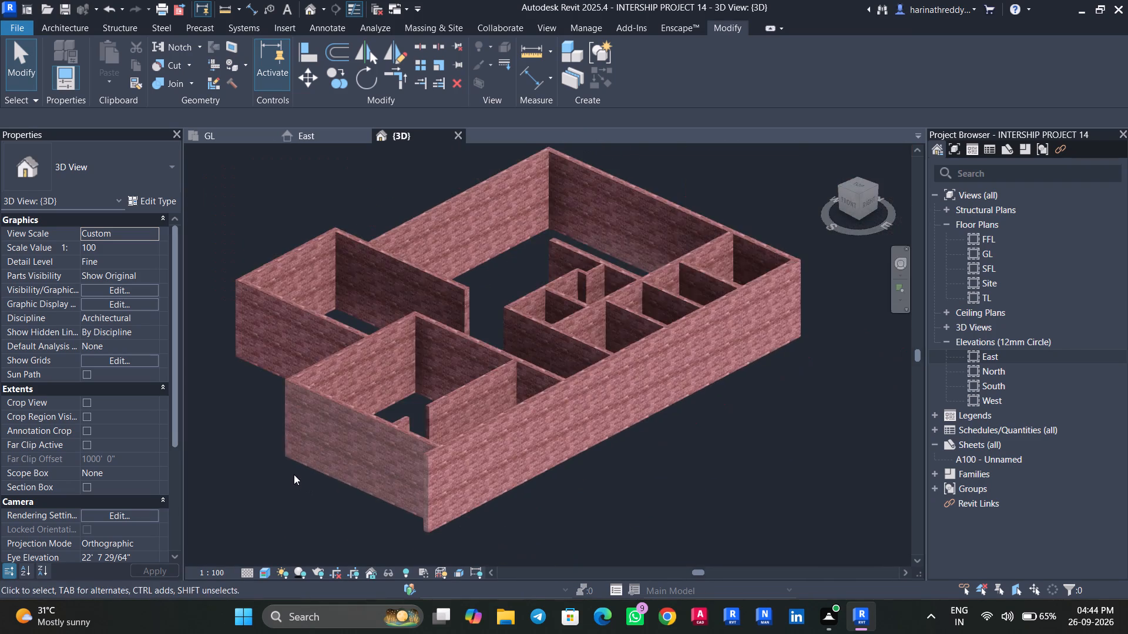
On the GL plan, draw a 6" WALL about 7' 5 3/4" long between Bed Room-1's Toilet and Walk In, spanning the full width.
click(212, 134)
scroll(438, 322, down, 9)
middle_drag(435, 316, 466, 261)
scroll(408, 369, up, 4)
scroll(492, 366, up, 1)
middle_drag(492, 366, 471, 315)
scroll(404, 406, down, 3)
middle_drag(549, 440, 538, 473)
scroll(572, 525, up, 5)
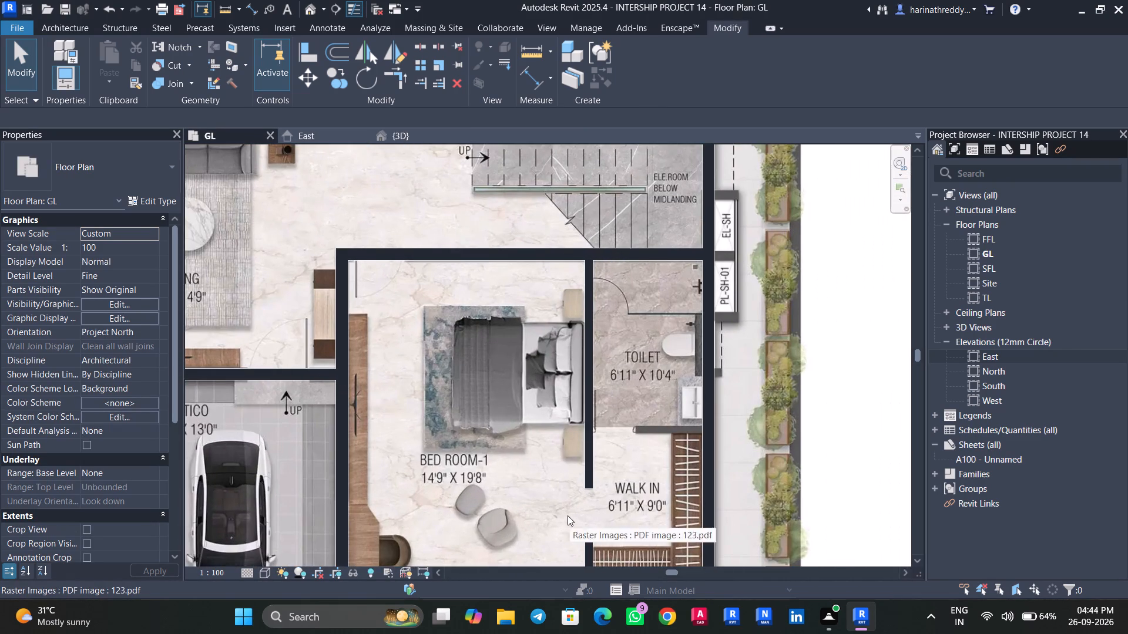
middle_drag(562, 511, 521, 530)
scroll(518, 527, up, 1)
scroll(498, 513, down, 4)
middle_drag(489, 487, 489, 503)
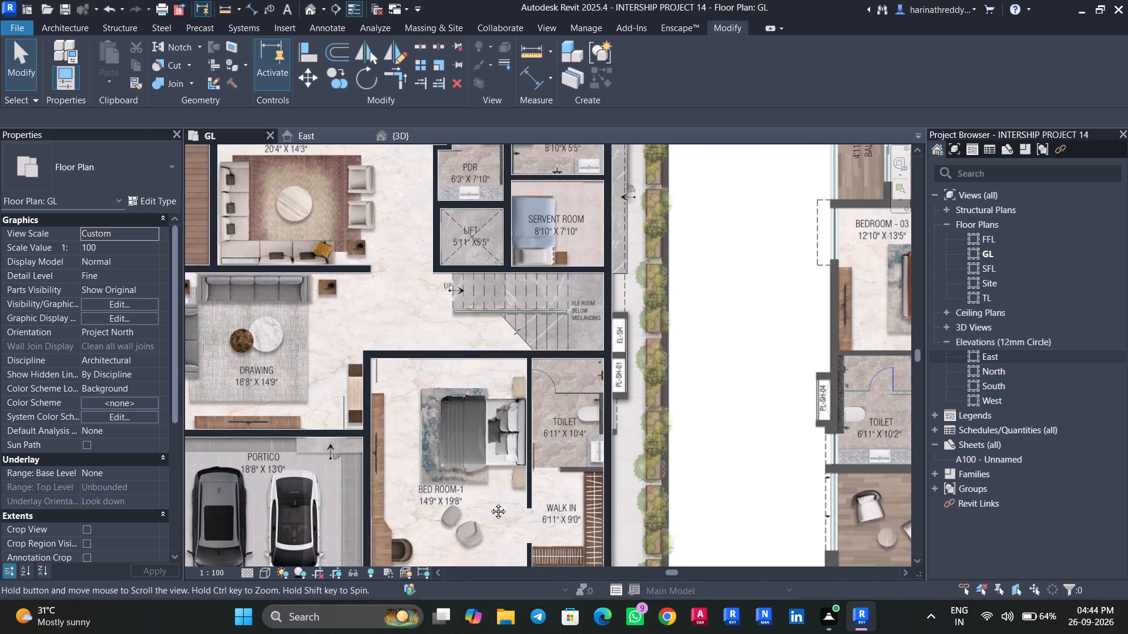
middle_drag(489, 503, 490, 525)
scroll(556, 522, up, 9)
middle_drag(560, 514, 479, 508)
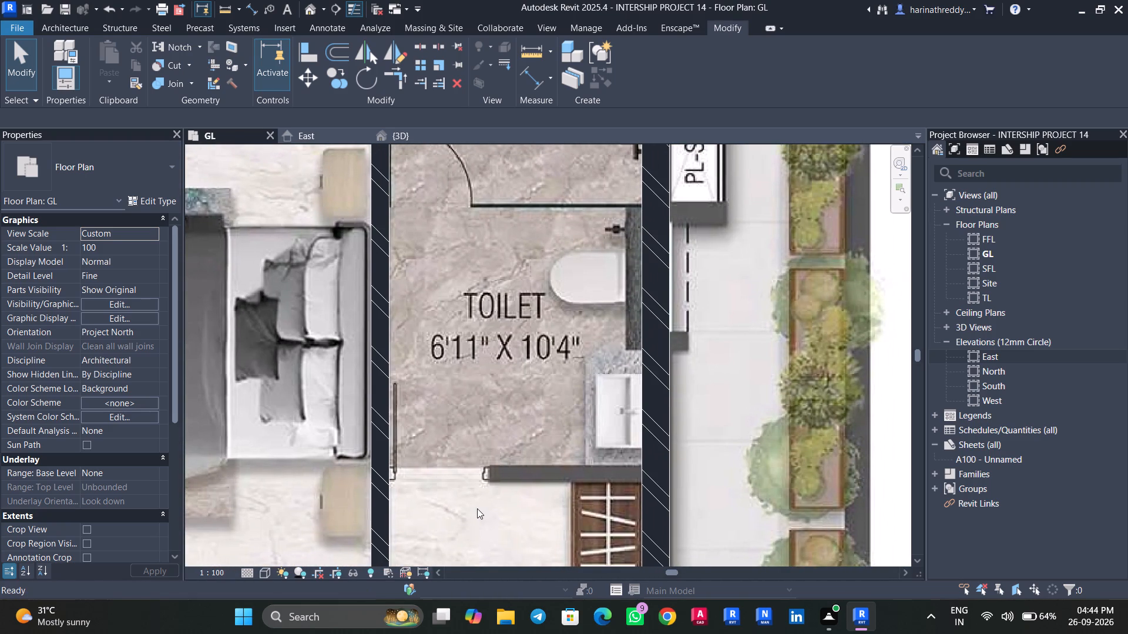
text(CS)
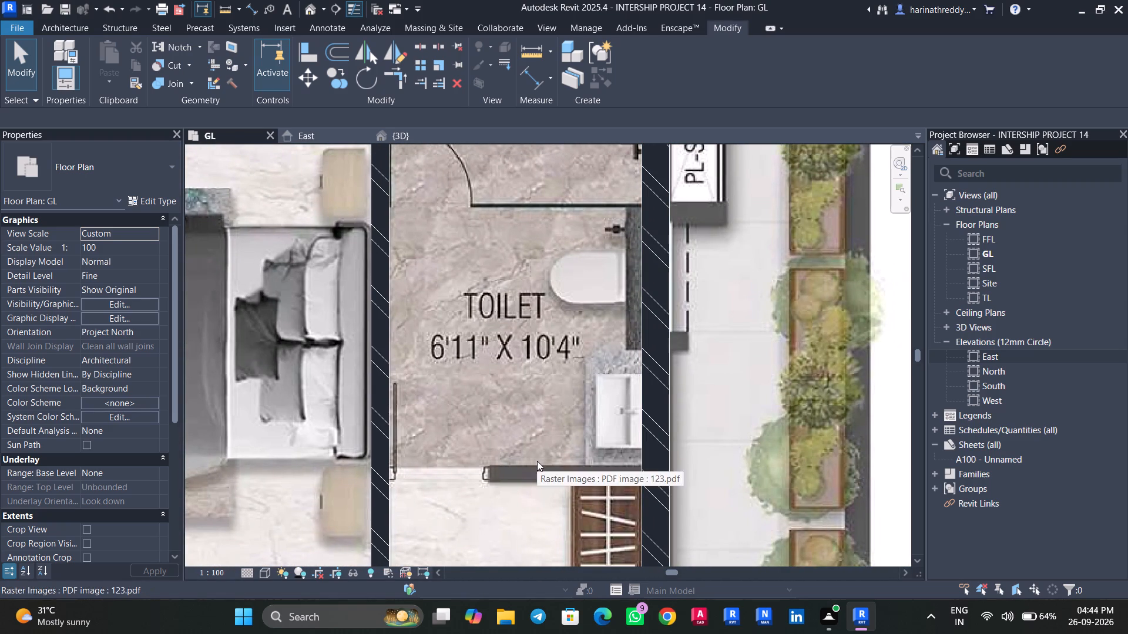
text(WA)
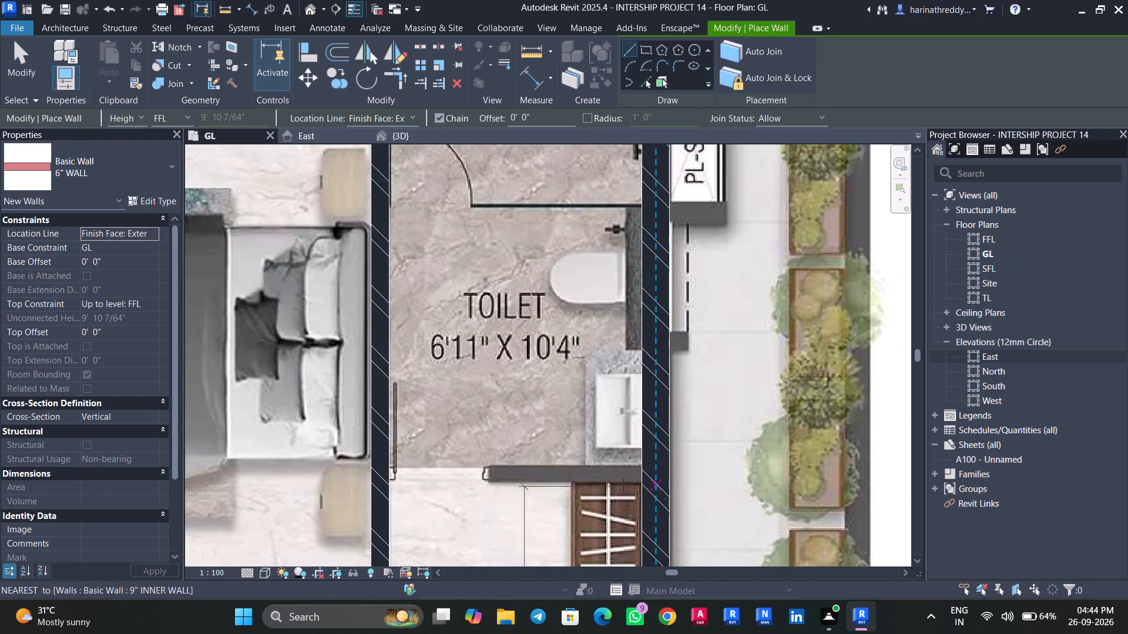
scroll(623, 485, up, 6)
click(664, 477)
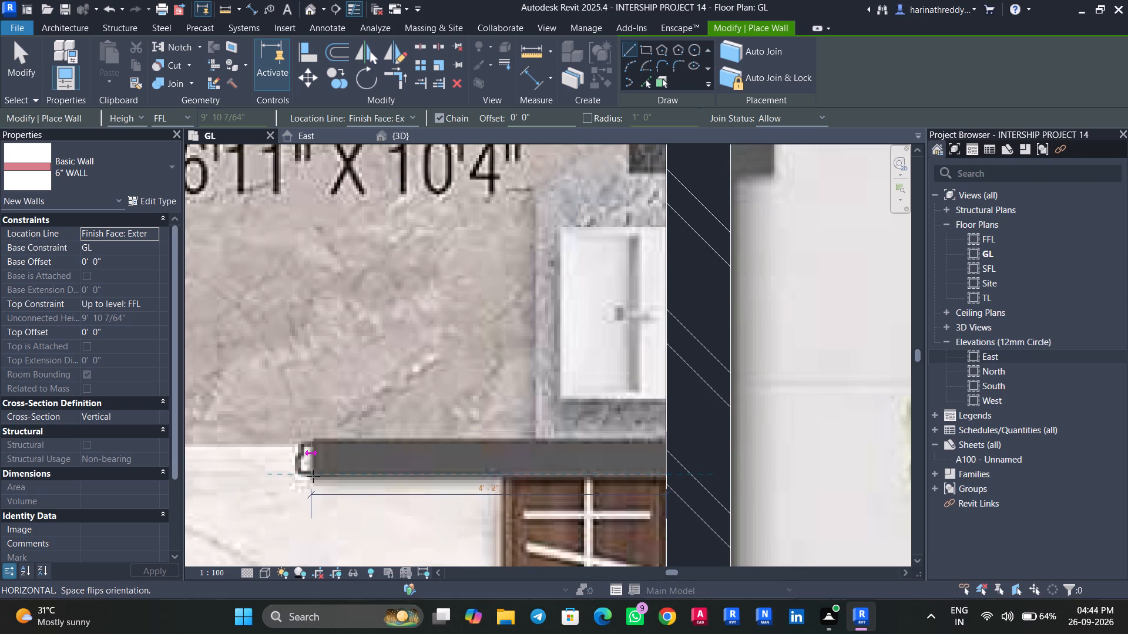
scroll(313, 476, down, 4)
middle_drag(312, 477, 447, 473)
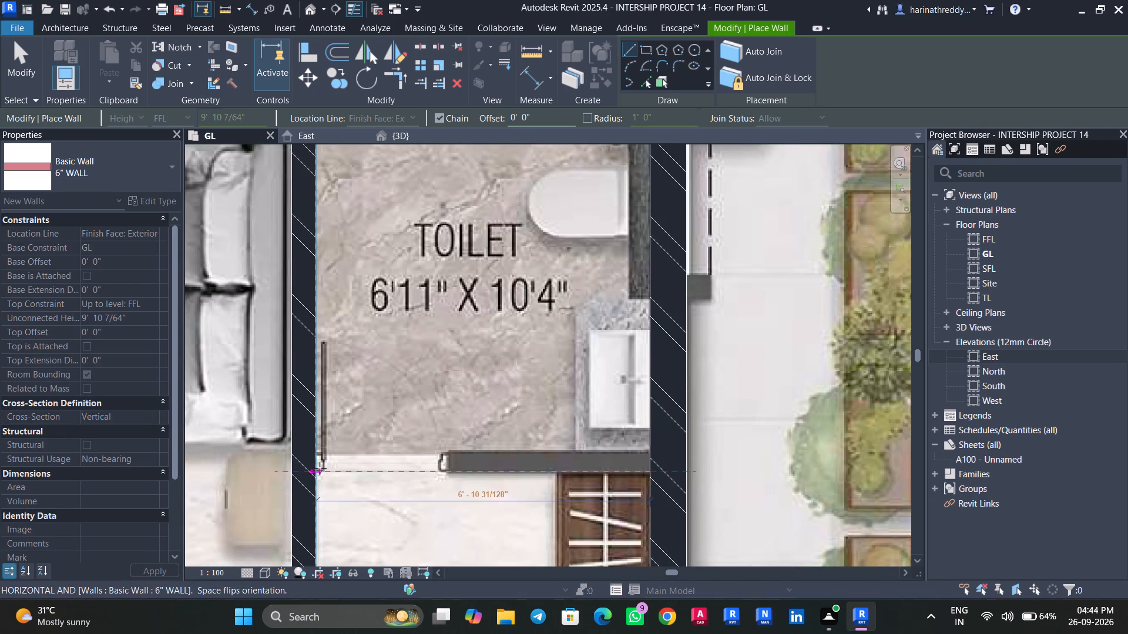
click(318, 468)
key(Escape)
key(Escape)
key(Escape)
Nudge the new 6" WALL below the Toilet two increments towards the Walk In, onto the plan's wall line.
click(493, 453)
scroll(502, 475, up, 4)
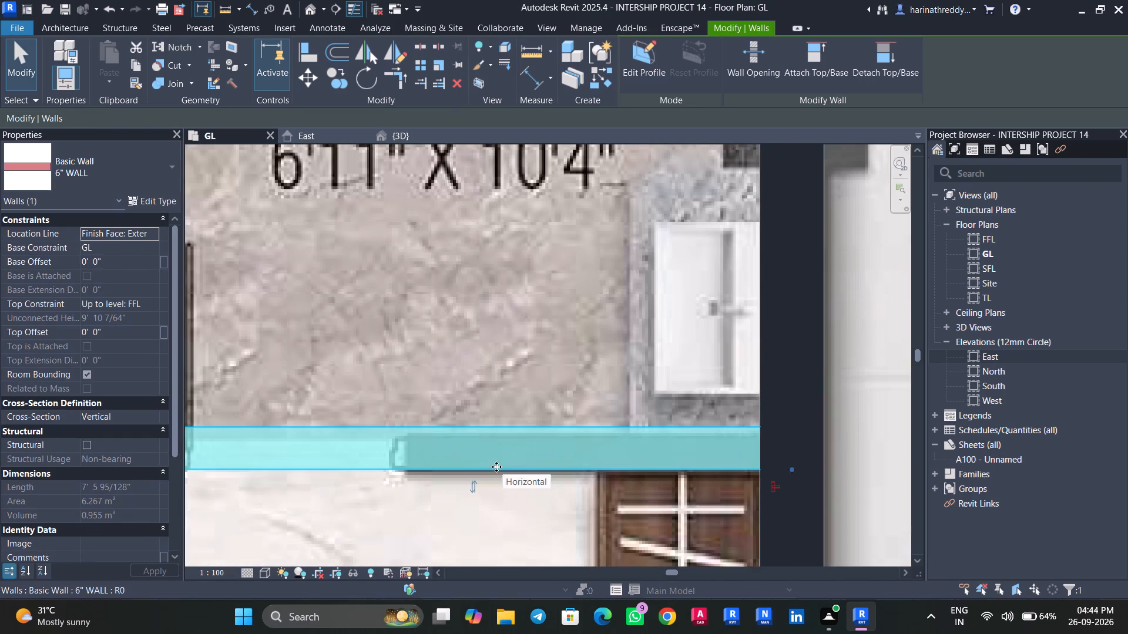
key(Down)
key(Down)
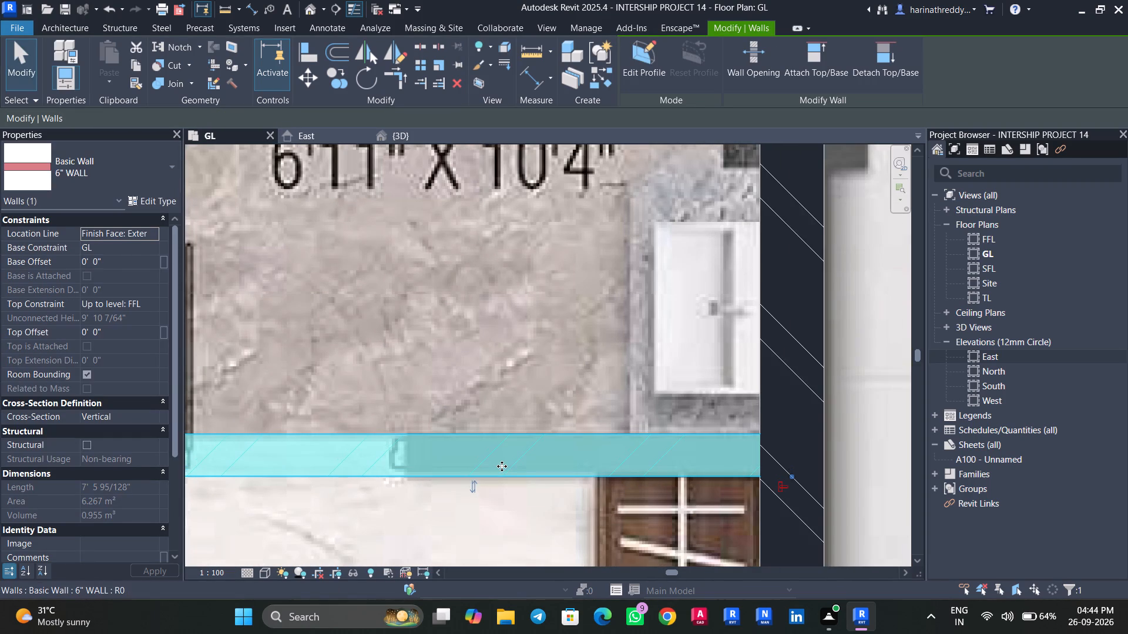
scroll(502, 463, down, 9)
key(Escape)
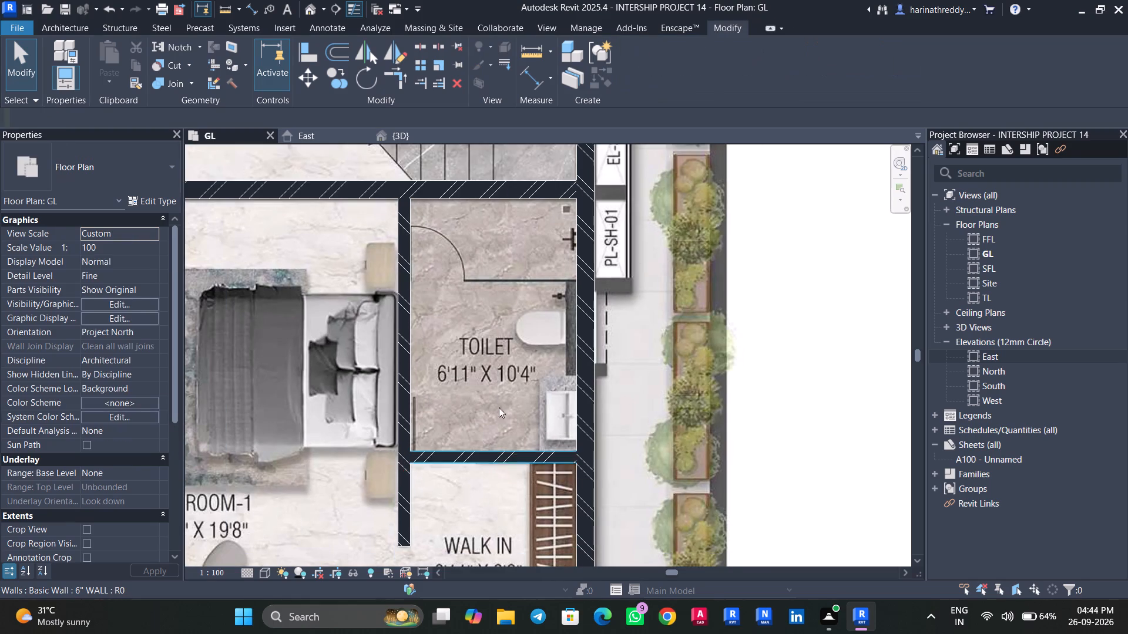
key(Escape)
Look over the GL plan from Bed Room-1 to the kitchen, living room and PDR, checking the traced walls against the drawing.
scroll(505, 397, down, 3)
scroll(505, 397, up, 1)
scroll(505, 397, down, 1)
middle_drag(511, 406, 566, 406)
scroll(566, 403, down, 2)
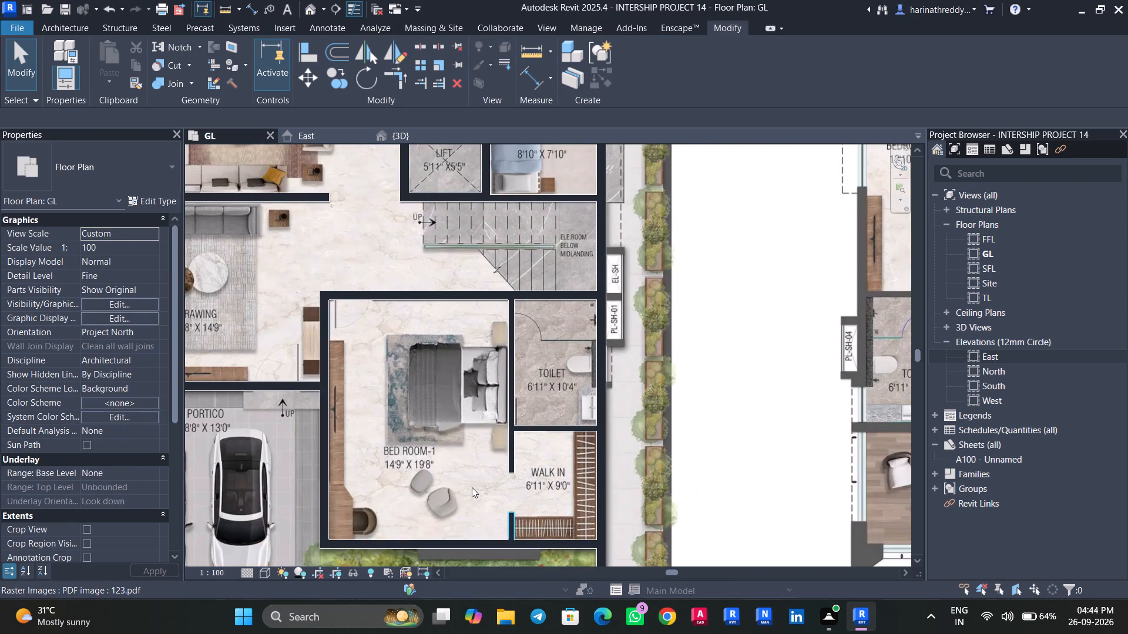
scroll(472, 487, down, 4)
middle_drag(469, 462, 499, 542)
scroll(521, 434, up, 3)
middle_drag(521, 434, 531, 491)
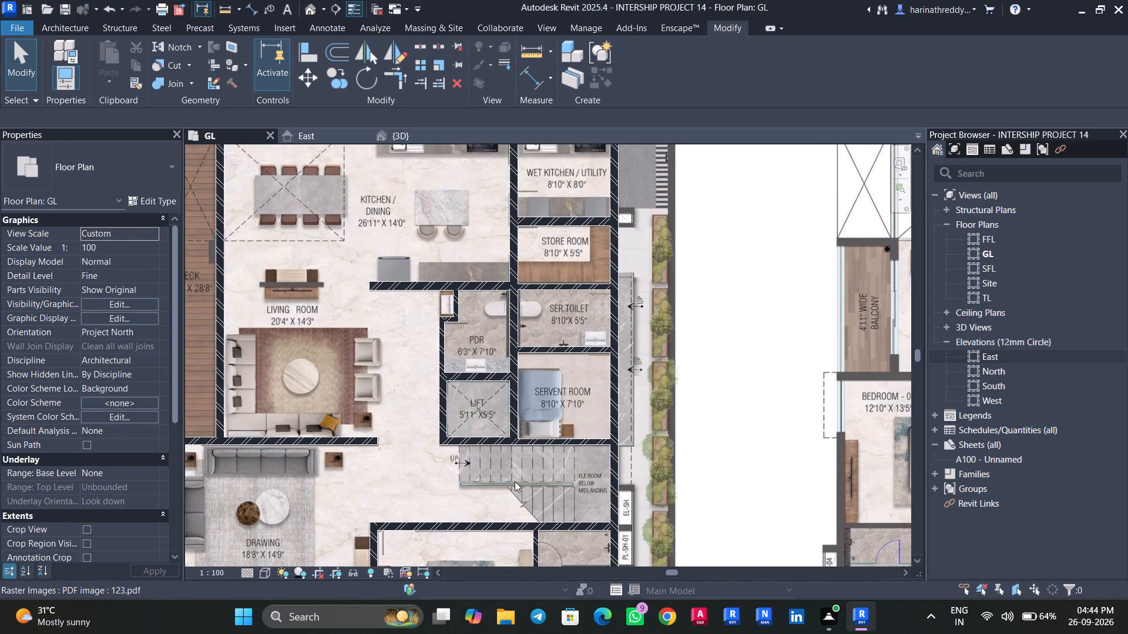
scroll(515, 481, down, 6)
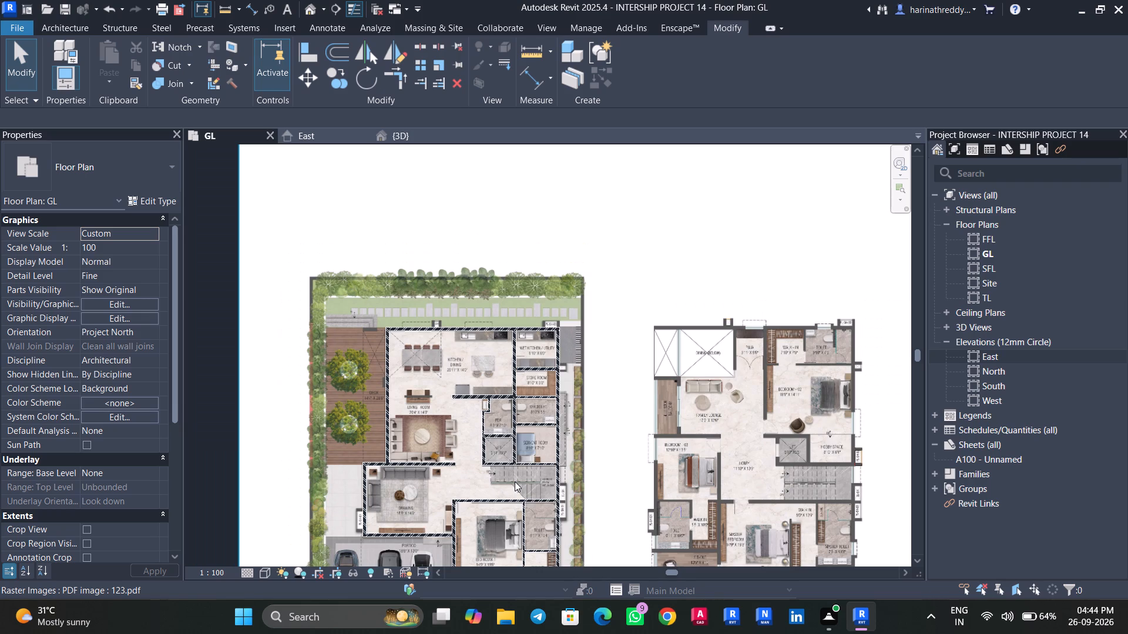
scroll(515, 481, down, 4)
scroll(514, 481, up, 4)
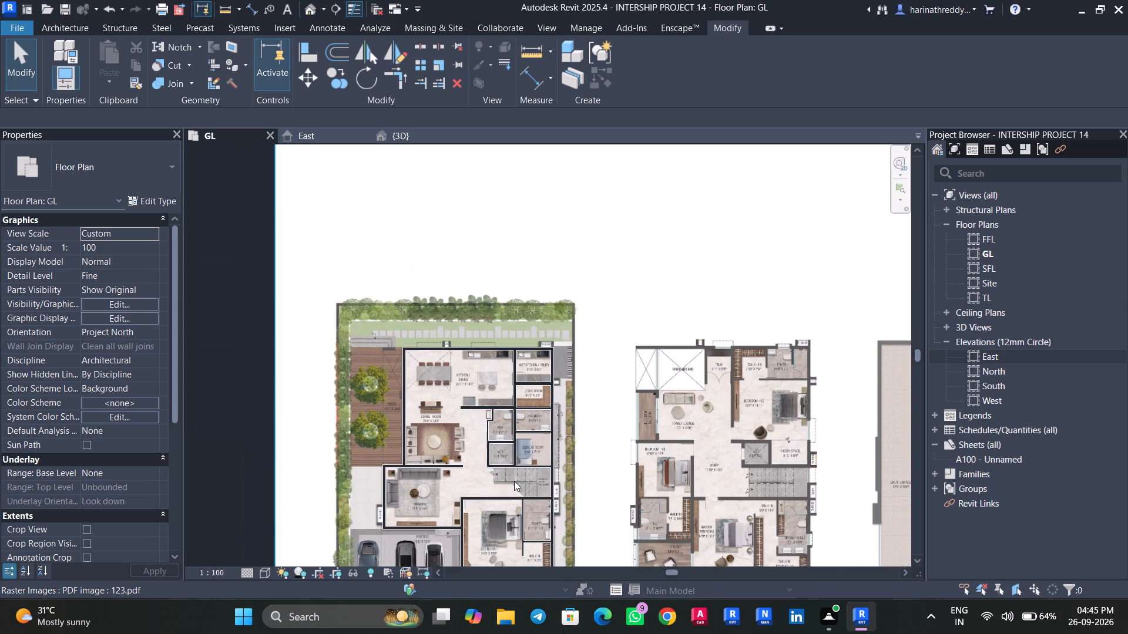
scroll(514, 481, up, 3)
scroll(434, 362, up, 3)
middle_drag(416, 390, 437, 413)
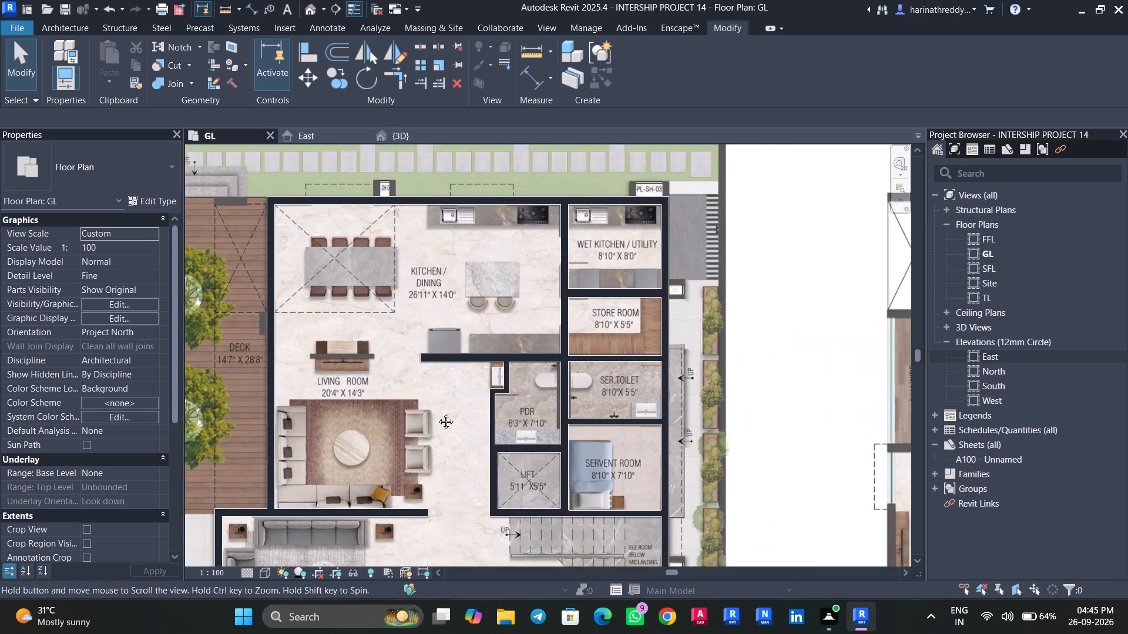
middle_drag(437, 413, 475, 437)
middle_drag(417, 431, 460, 450)
middle_drag(468, 350, 482, 404)
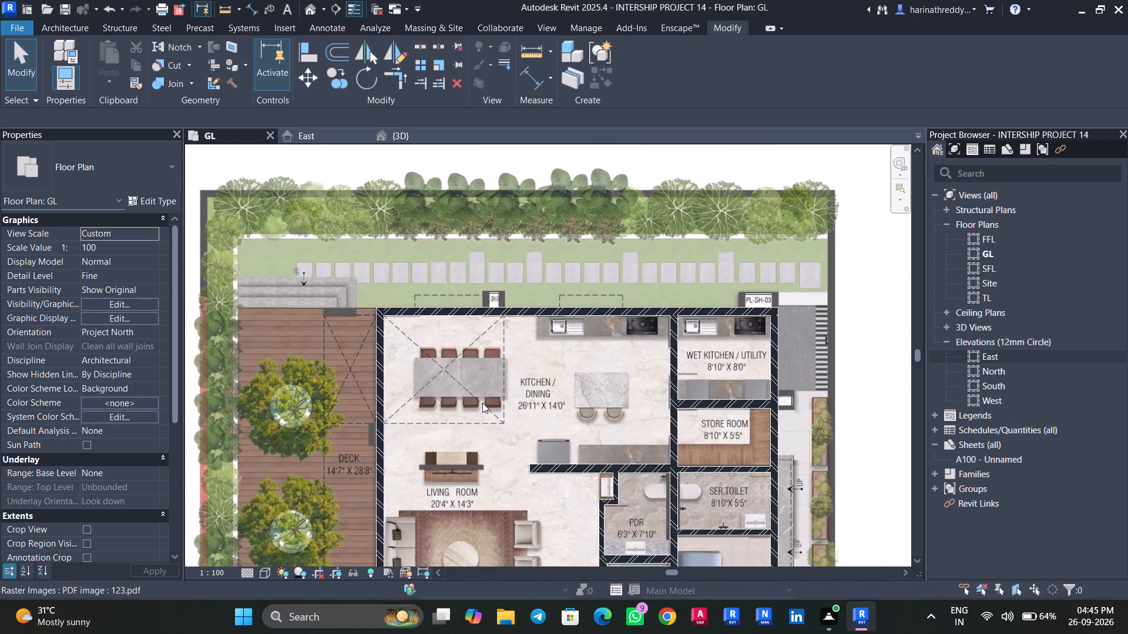
scroll(484, 400, up, 3)
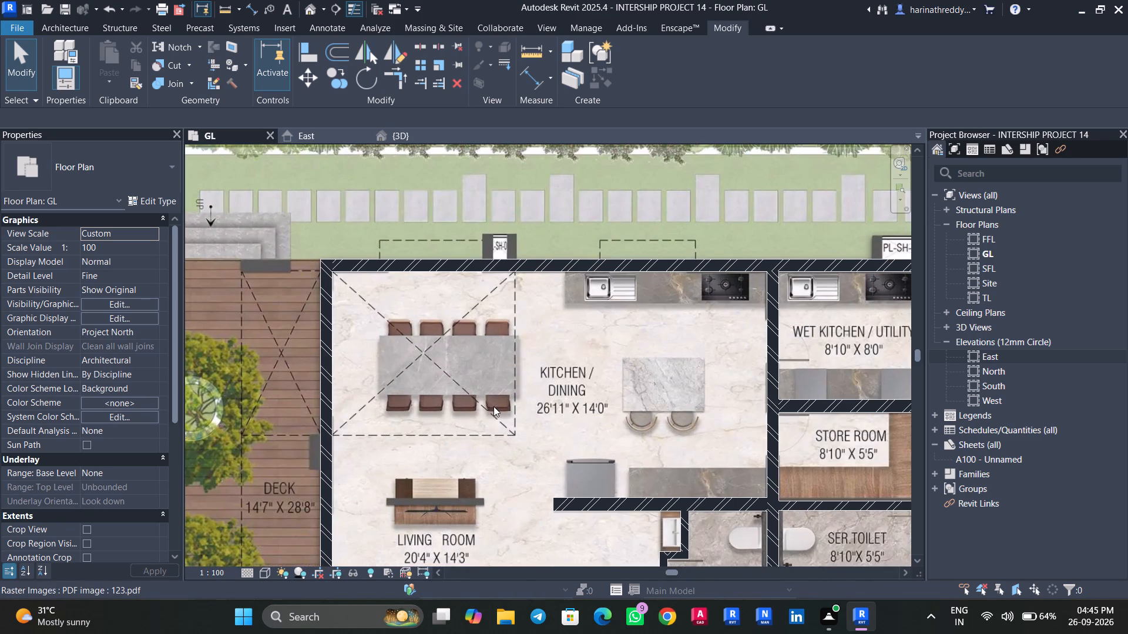
middle_drag(500, 402, 371, 445)
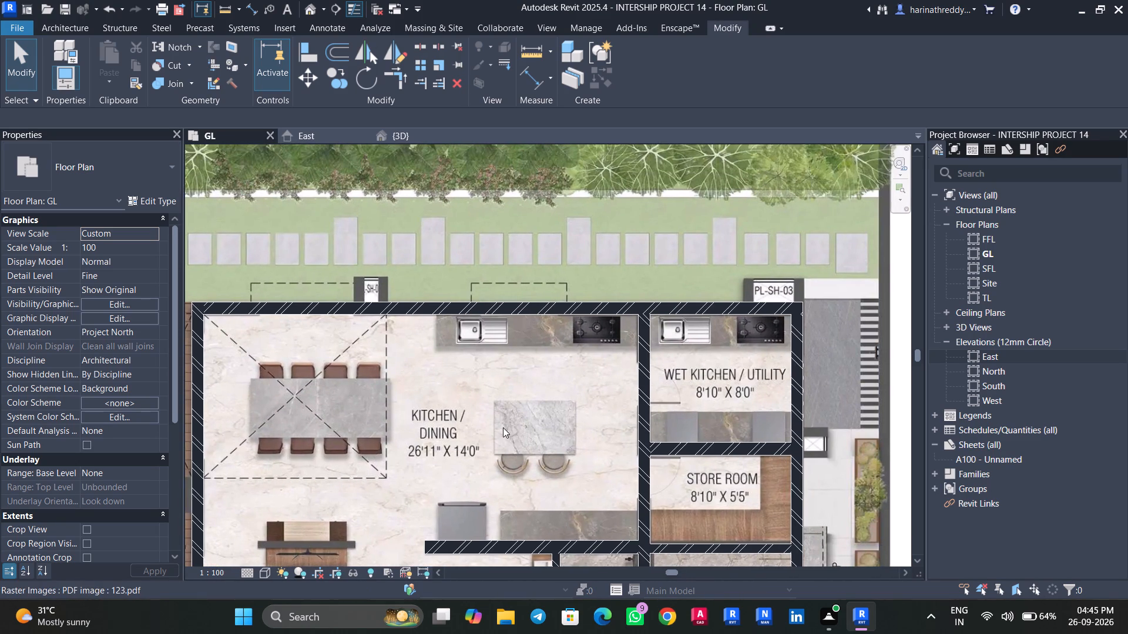
middle_drag(496, 438, 493, 286)
middle_drag(468, 470, 503, 335)
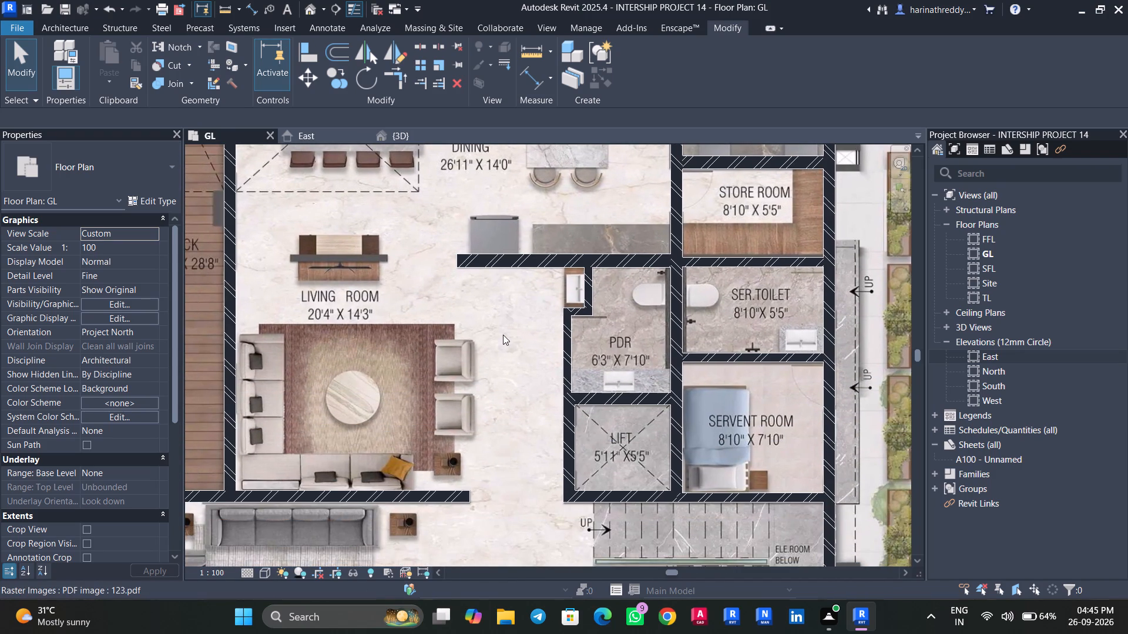
Look over the GL plan from the living room through Bed Room-1 and the portico to the plot's rear deck-side corner, checking the boundary wall lines.
middle_drag(499, 365, 530, 312)
scroll(530, 312, up, 1)
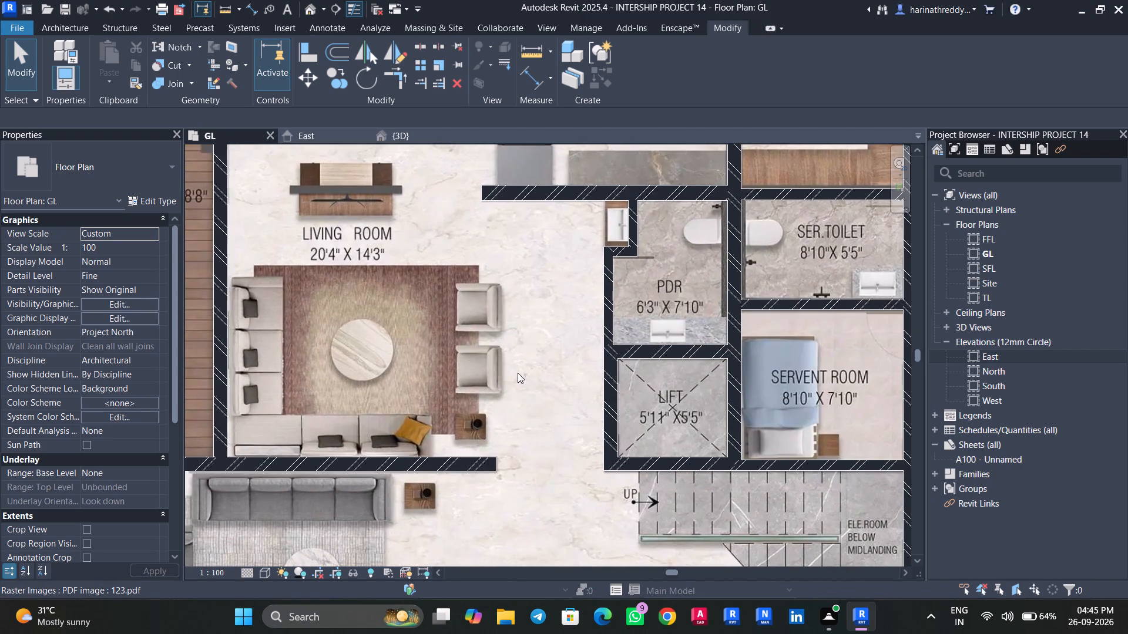
scroll(518, 373, down, 4)
middle_drag(514, 434, 550, 379)
middle_drag(545, 417, 592, 385)
middle_drag(552, 426, 542, 468)
scroll(535, 464, down, 2)
middle_drag(533, 465, 589, 349)
middle_drag(543, 440, 562, 401)
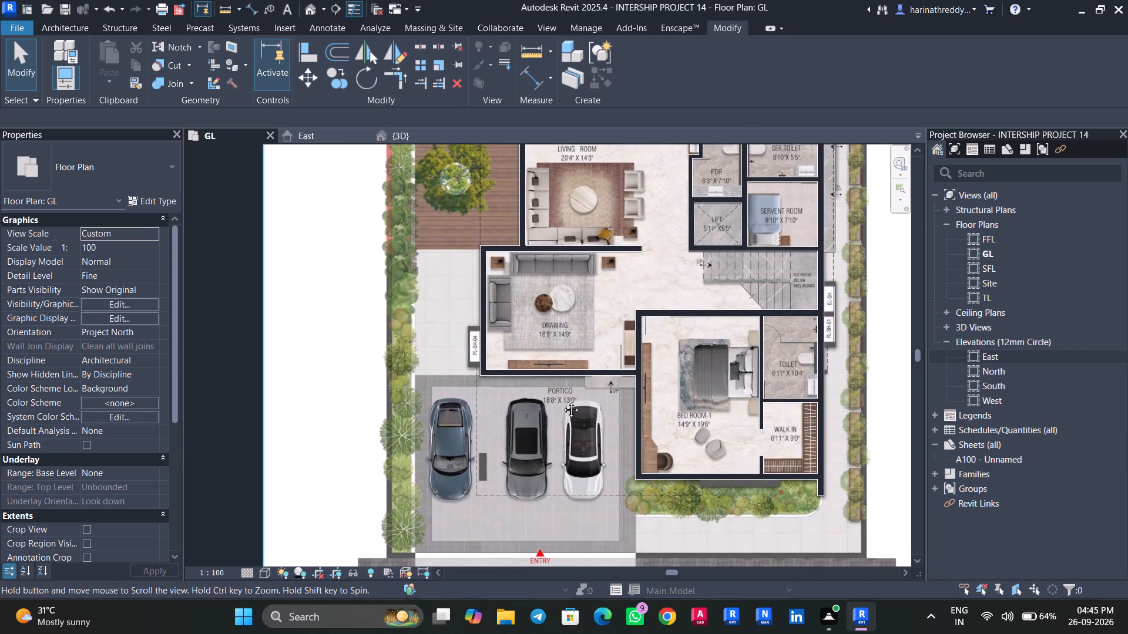
middle_drag(562, 401, 563, 401)
scroll(623, 371, up, 6)
scroll(607, 393, down, 1)
scroll(607, 393, up, 2)
scroll(559, 412, down, 10)
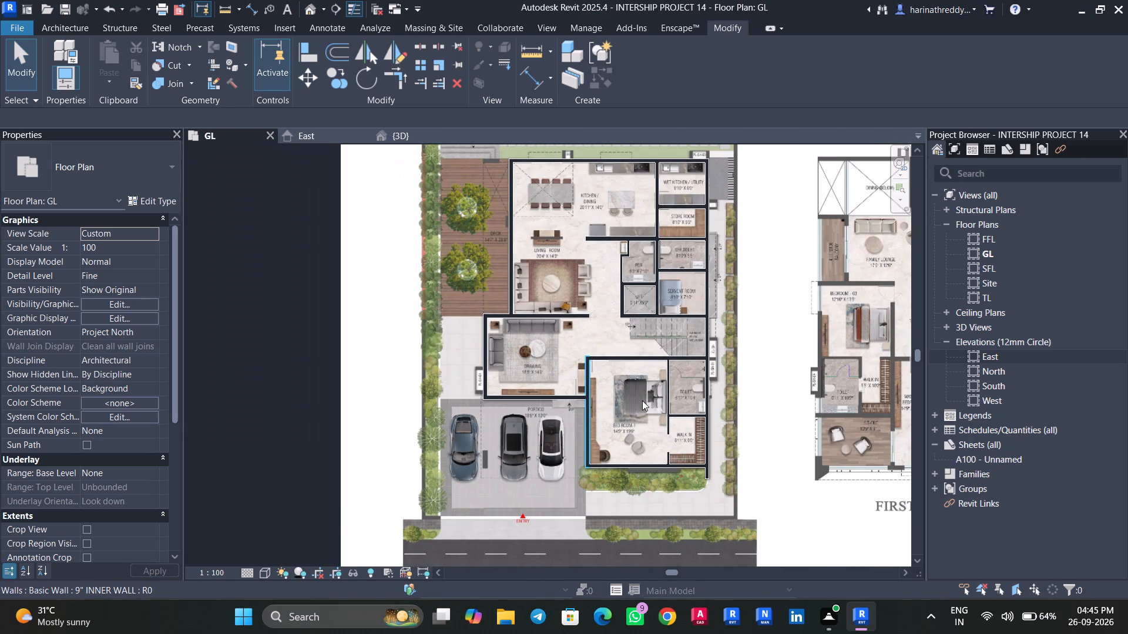
middle_drag(639, 404, 622, 466)
scroll(572, 299, up, 3)
middle_drag(550, 345, 611, 443)
scroll(472, 338, up, 3)
middle_drag(477, 343, 526, 421)
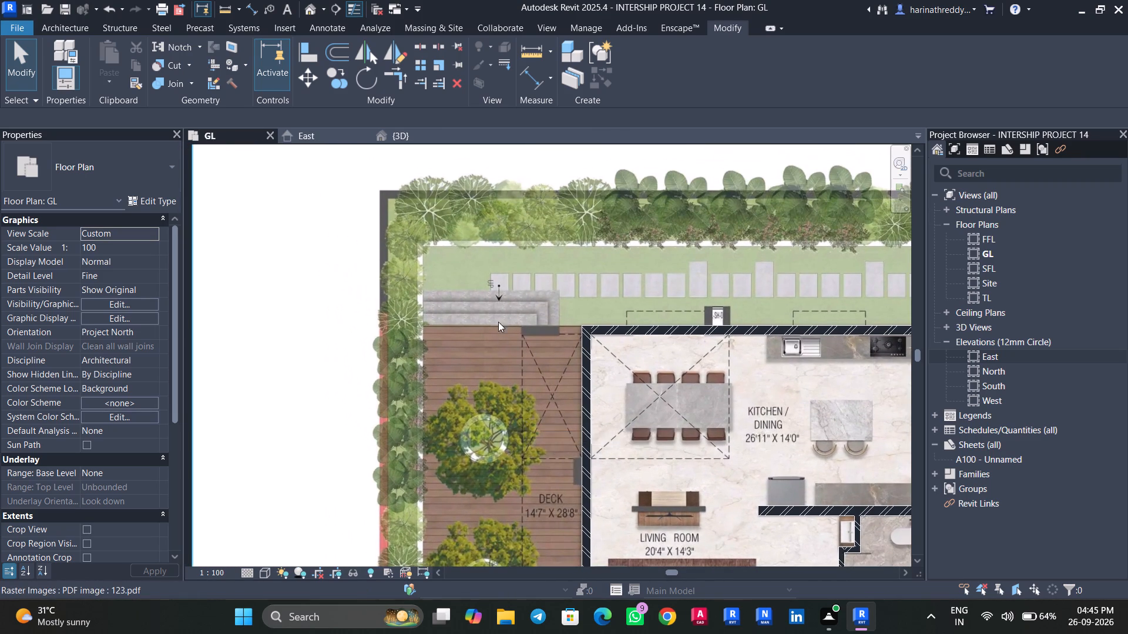
middle_drag(480, 279, 580, 414)
scroll(491, 400, up, 6)
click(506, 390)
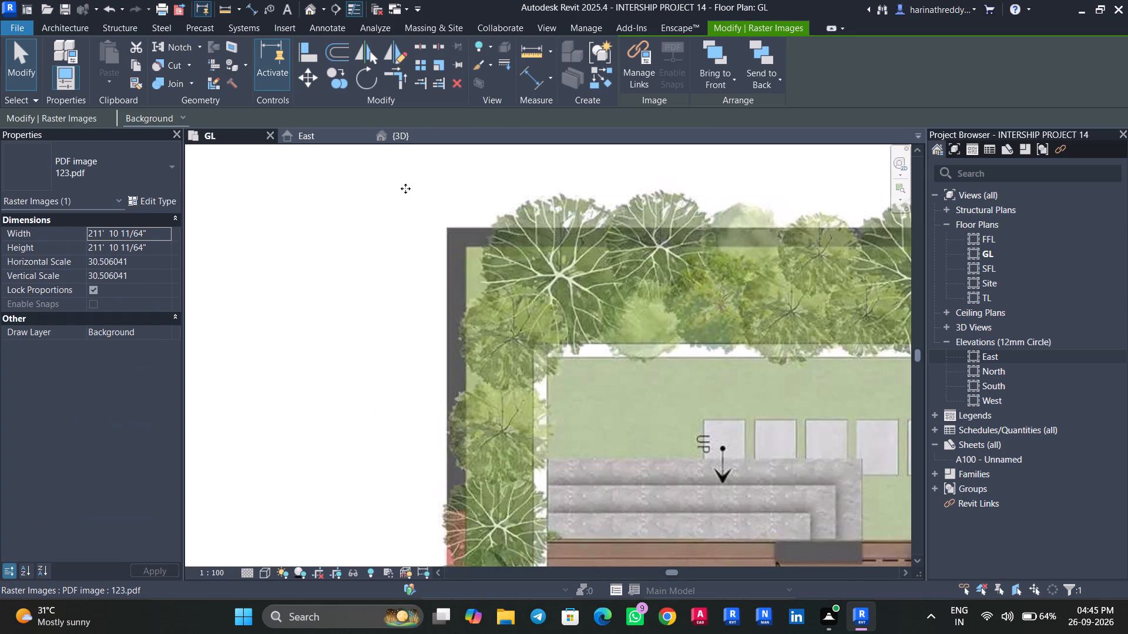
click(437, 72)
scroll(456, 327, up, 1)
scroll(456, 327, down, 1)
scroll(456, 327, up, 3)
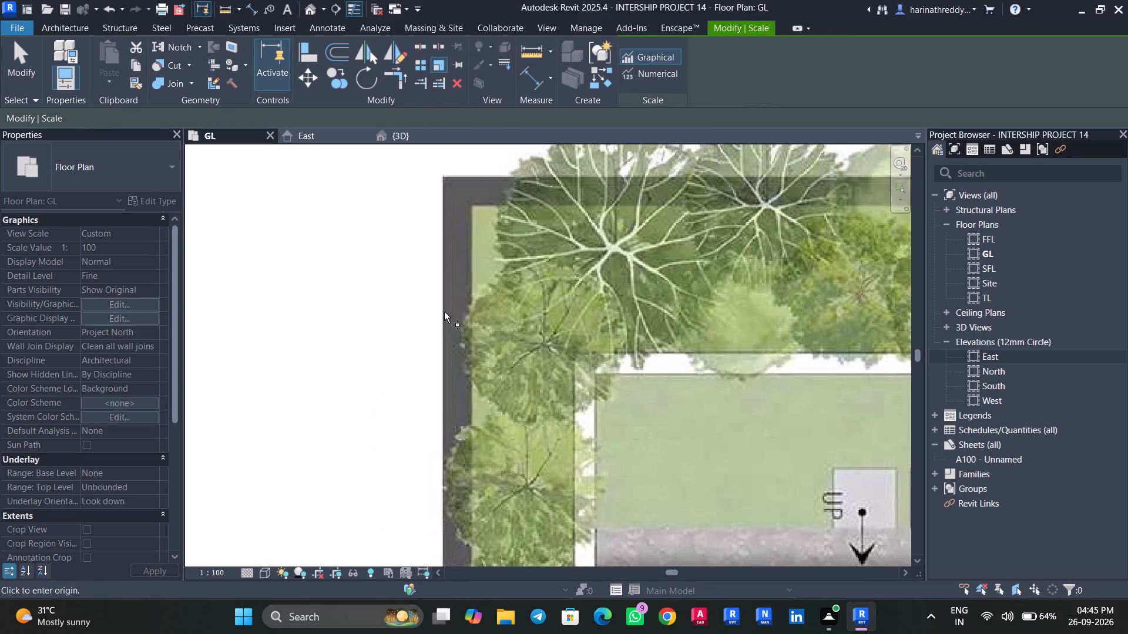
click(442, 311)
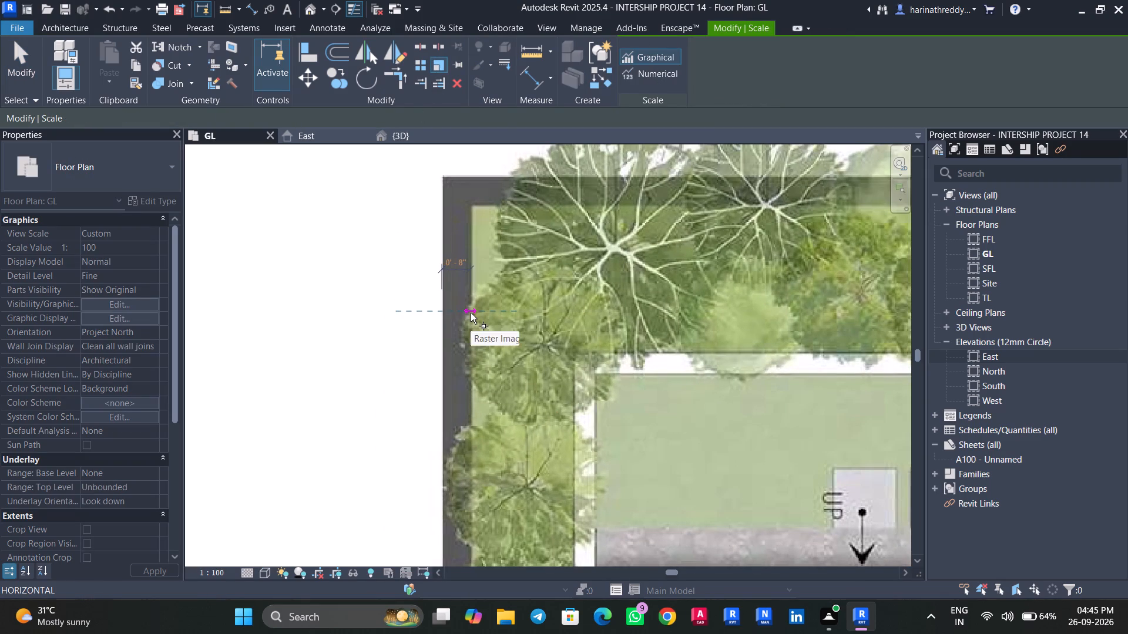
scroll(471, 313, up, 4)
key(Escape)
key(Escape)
Draw a 9" INNER WALL about 80' 2 1/2" long on the deck-side plot boundary, from the rear corner to the front paving, thickness inside the plot.
key(w)
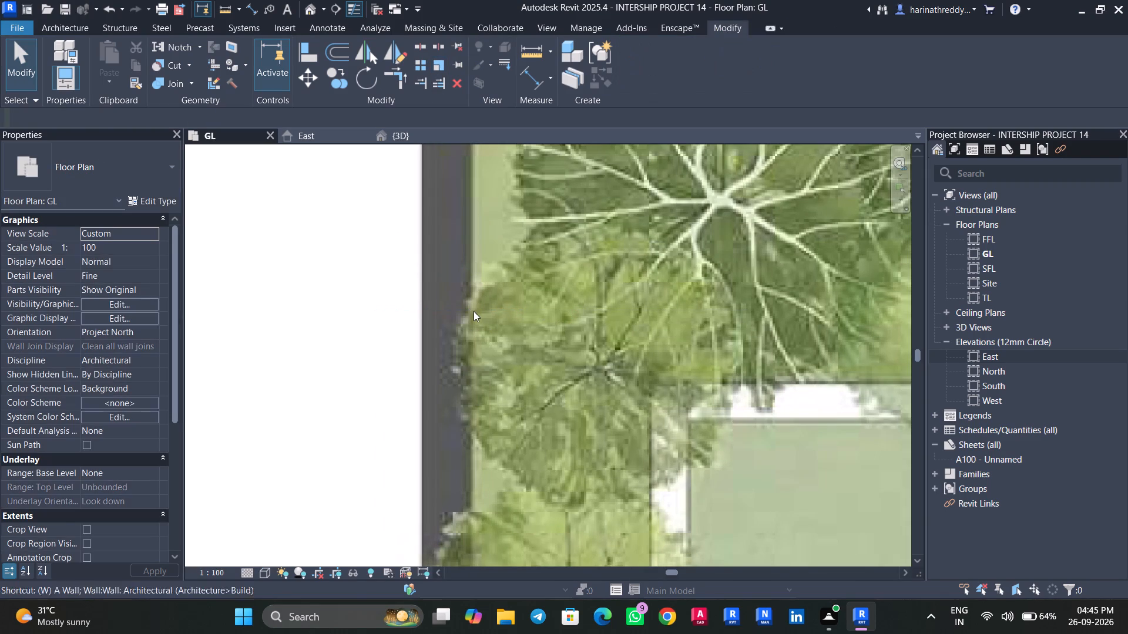
key(a)
scroll(465, 341, down, 9)
click(145, 159)
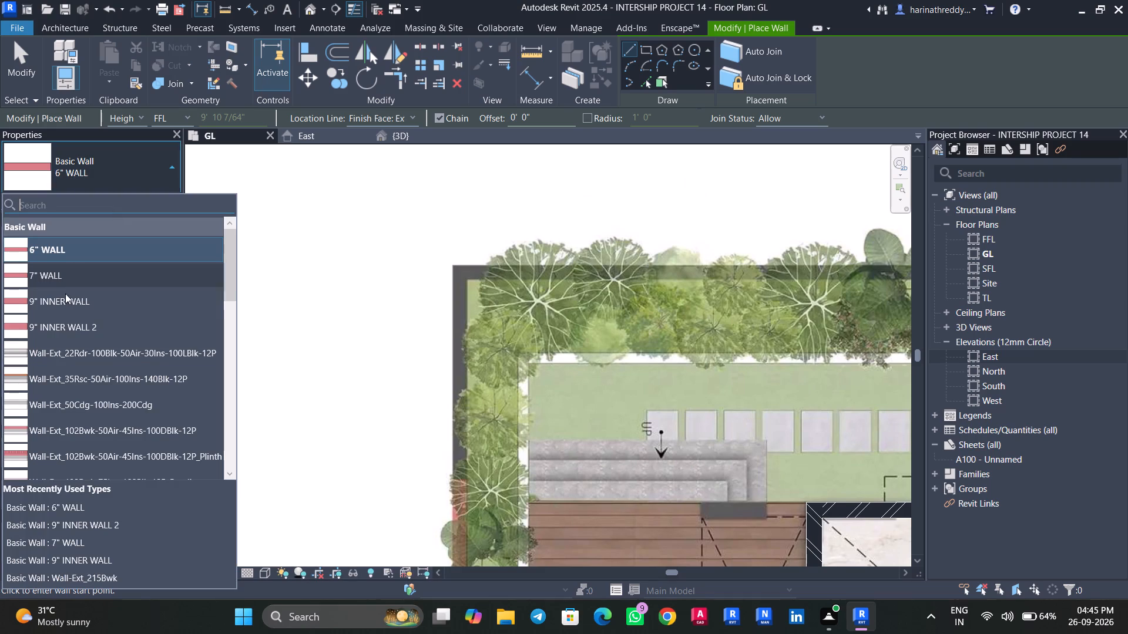
click(70, 301)
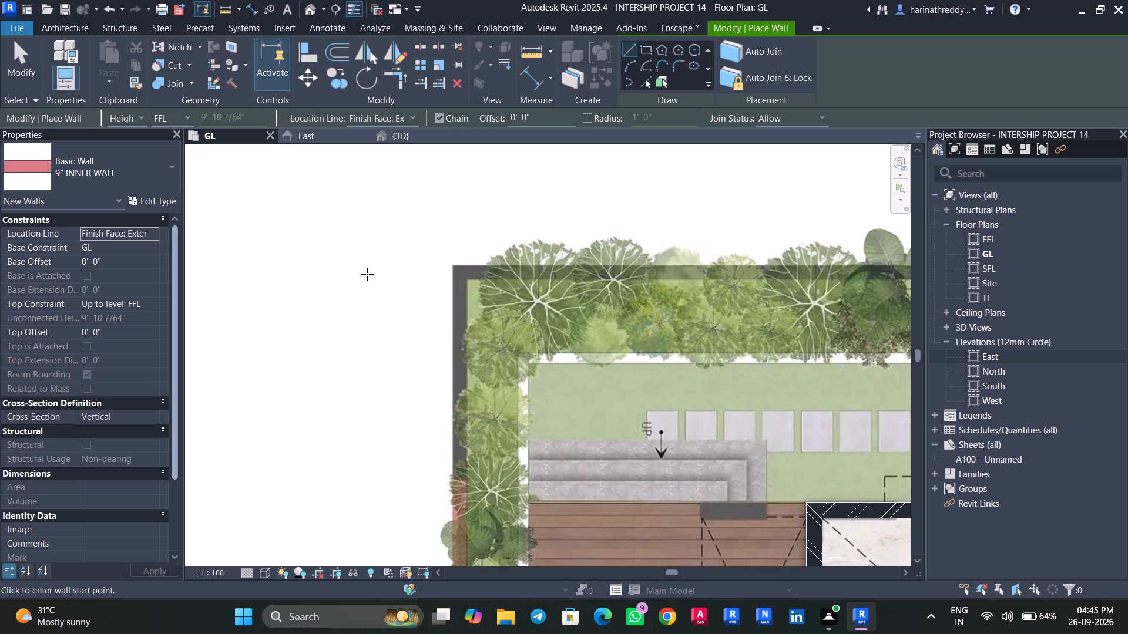
scroll(463, 251, up, 6)
scroll(454, 262, down, 1)
scroll(454, 262, up, 5)
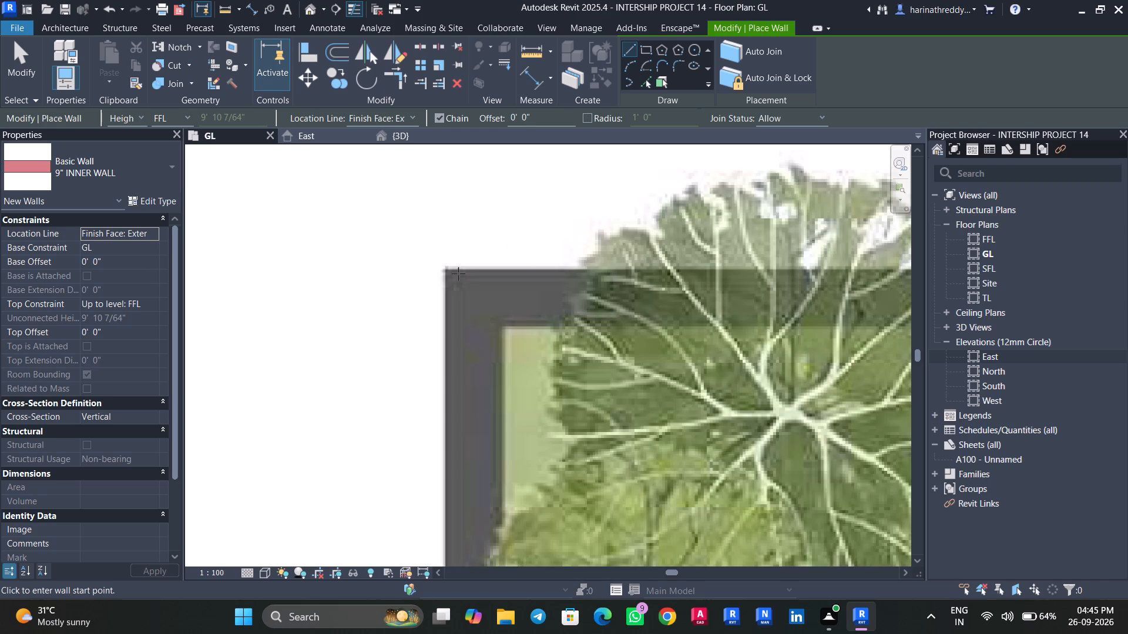
click(445, 268)
key(space)
scroll(446, 388, down, 5)
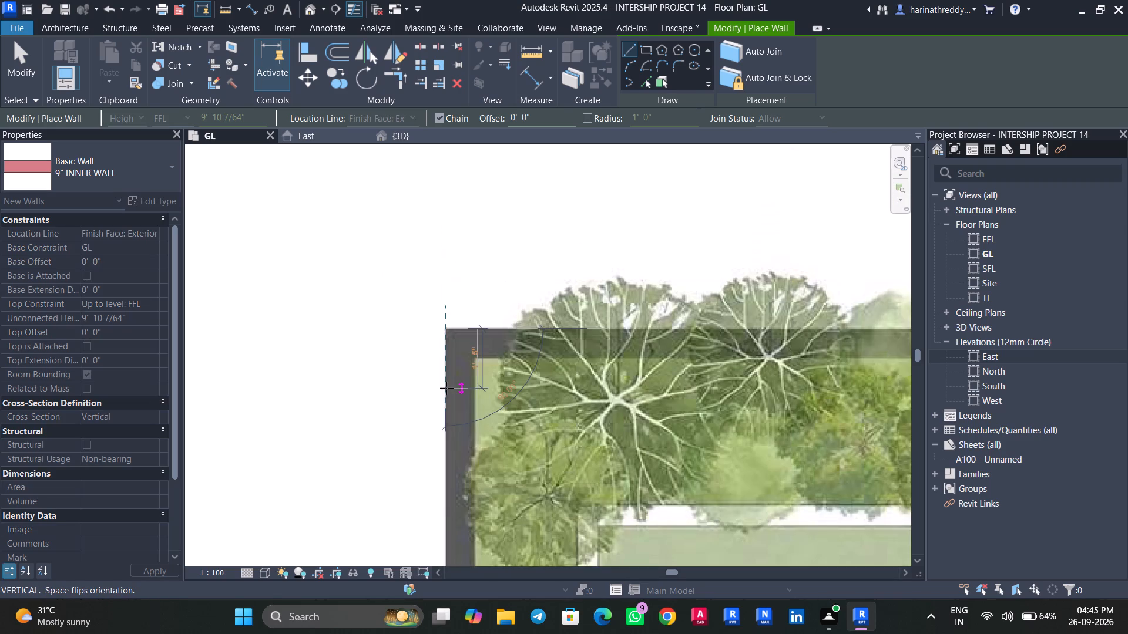
middle_drag(446, 389, 464, 171)
middle_drag(455, 480, 460, 111)
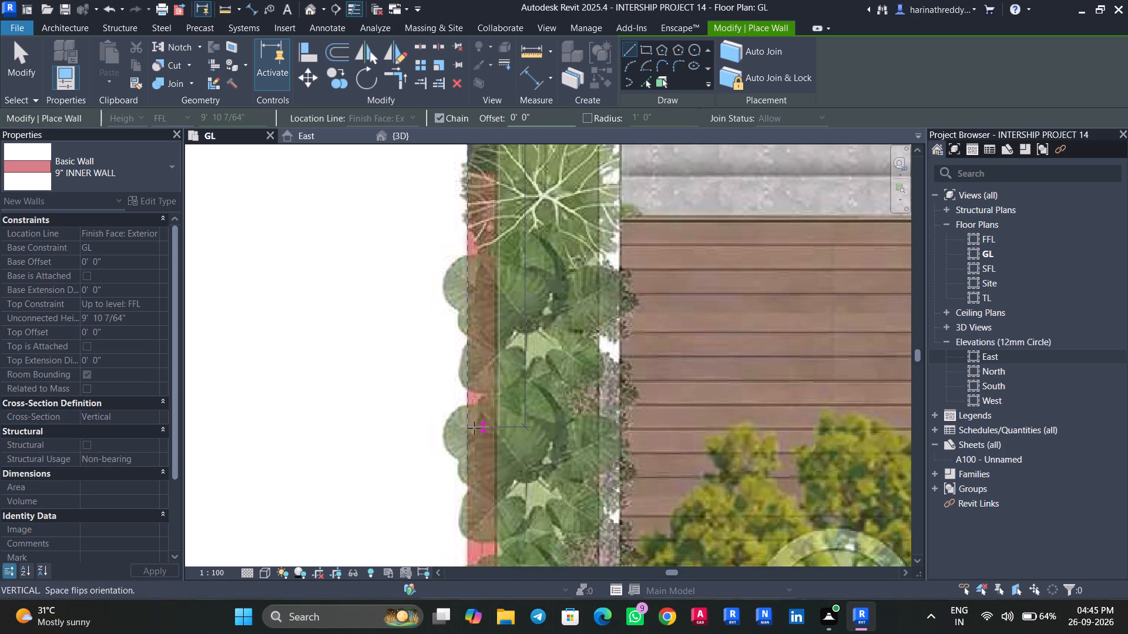
middle_drag(474, 428, 474, 41)
middle_drag(469, 436, 464, 0)
middle_drag(454, 396, 452, 0)
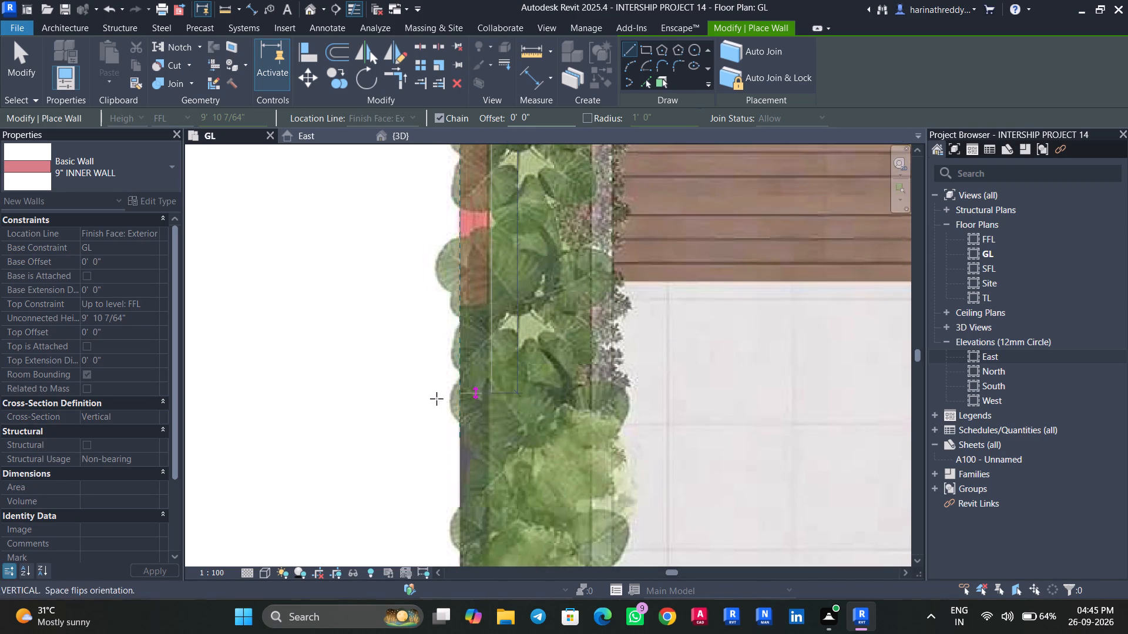
middle_drag(437, 399, 456, 0)
middle_drag(461, 424, 461, 32)
middle_drag(468, 382, 488, 0)
scroll(488, 0, up, 1)
middle_drag(489, 400, 475, 2)
scroll(475, 349, up, 4)
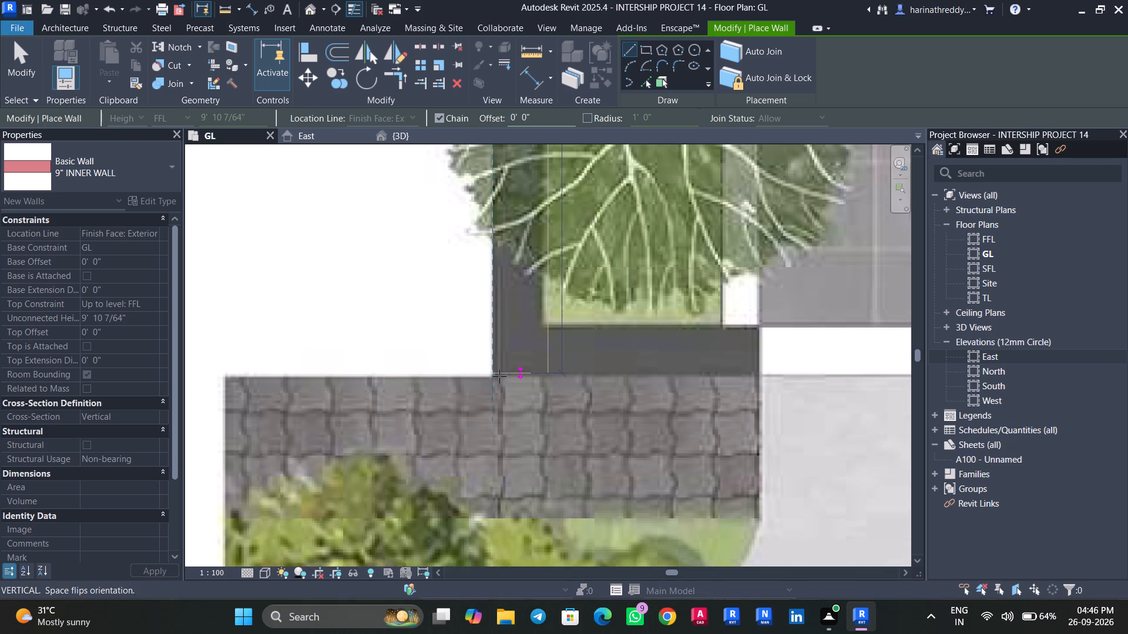
click(501, 375)
key(Escape)
Draw a 9" INNER WALL about 60' 2 1/2" long along the front ENTRY boundary, from the deck-side wall's end to the opposite plot corner.
scroll(462, 389, down, 5)
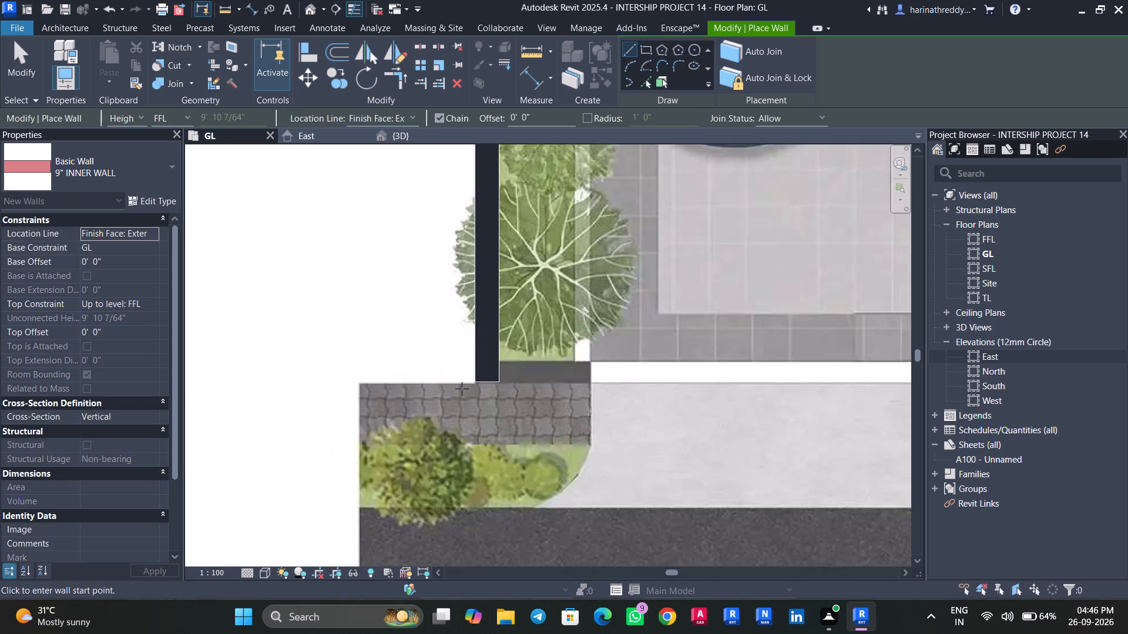
scroll(462, 389, down, 2)
scroll(462, 389, up, 1)
scroll(462, 389, down, 8)
middle_drag(545, 403, 367, 408)
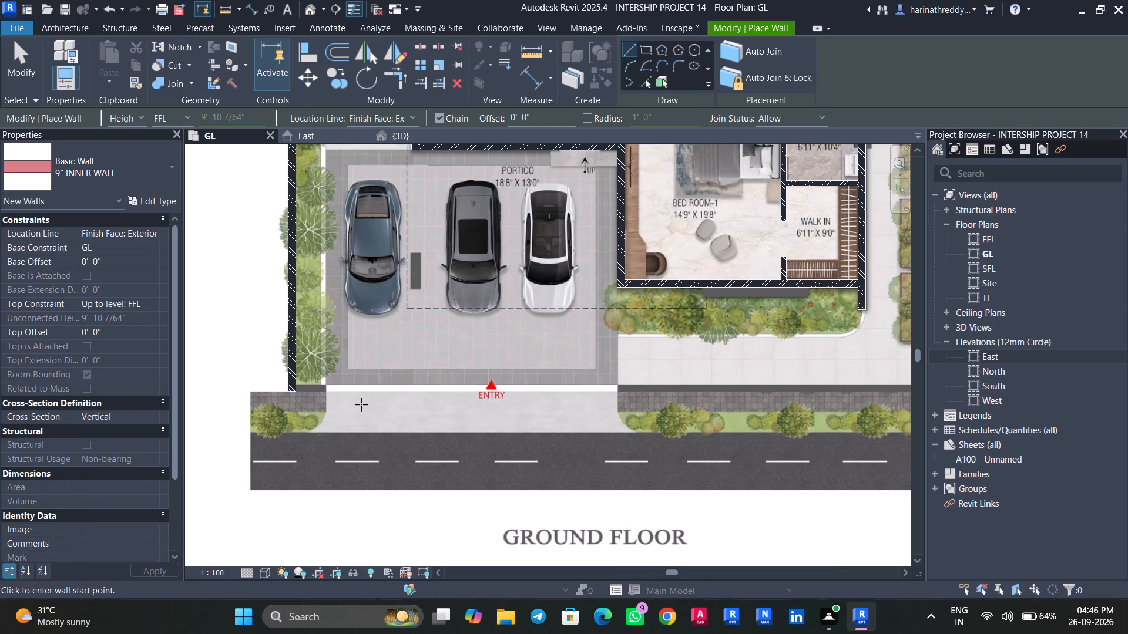
scroll(302, 387, up, 8)
click(293, 396)
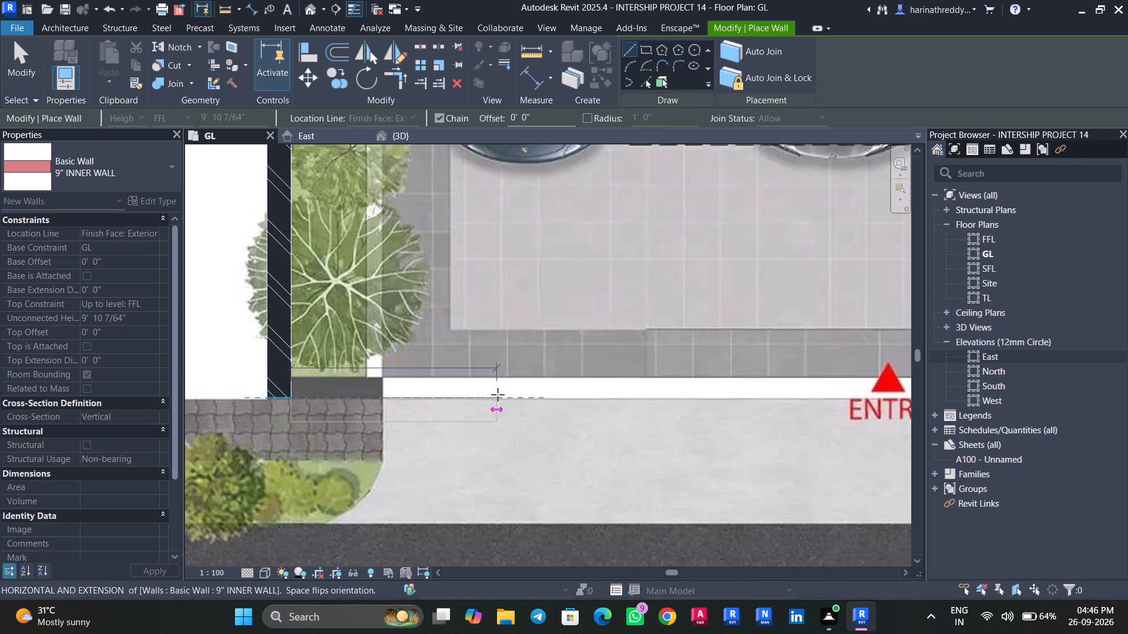
key(space)
middle_drag(546, 396, 180, 396)
middle_drag(612, 398, 210, 398)
middle_drag(503, 396, 200, 397)
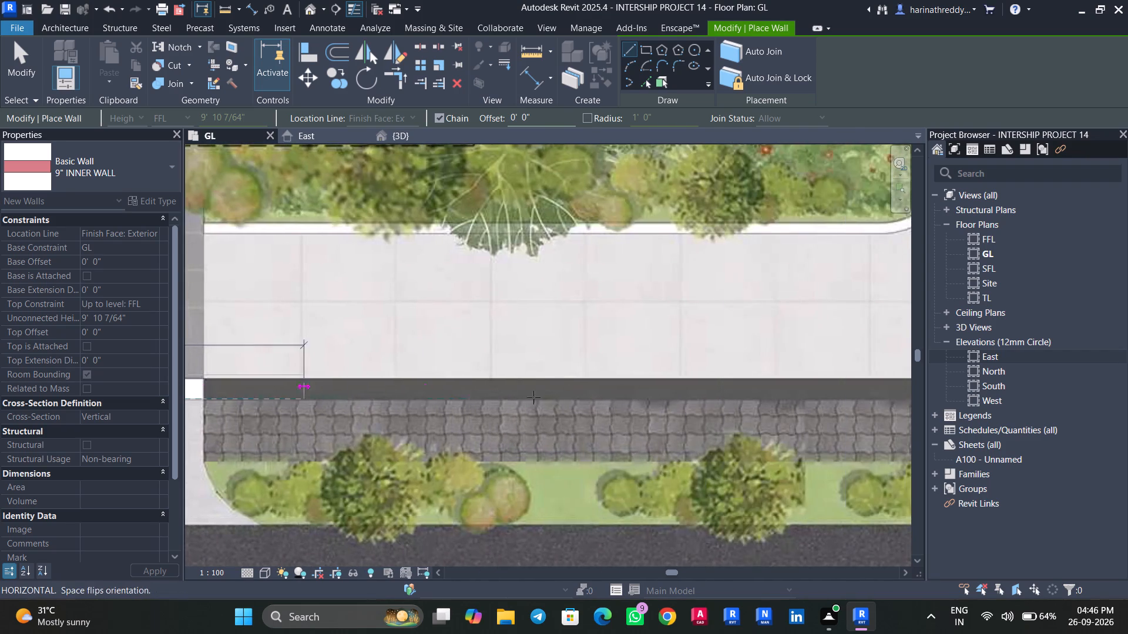
middle_drag(560, 400, 176, 396)
middle_drag(599, 395, 266, 401)
scroll(424, 398, up, 9)
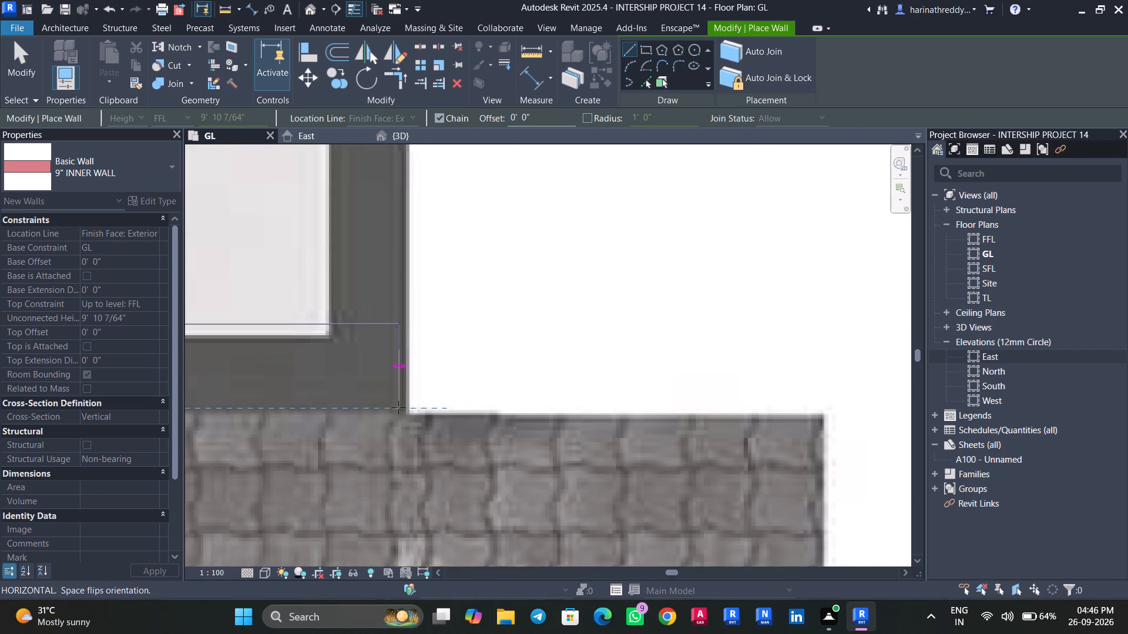
click(408, 409)
key(Escape)
key(Escape)
Change the front ENTRY boundary wall's type to 7" WALL.
click(308, 383)
scroll(306, 385, down, 3)
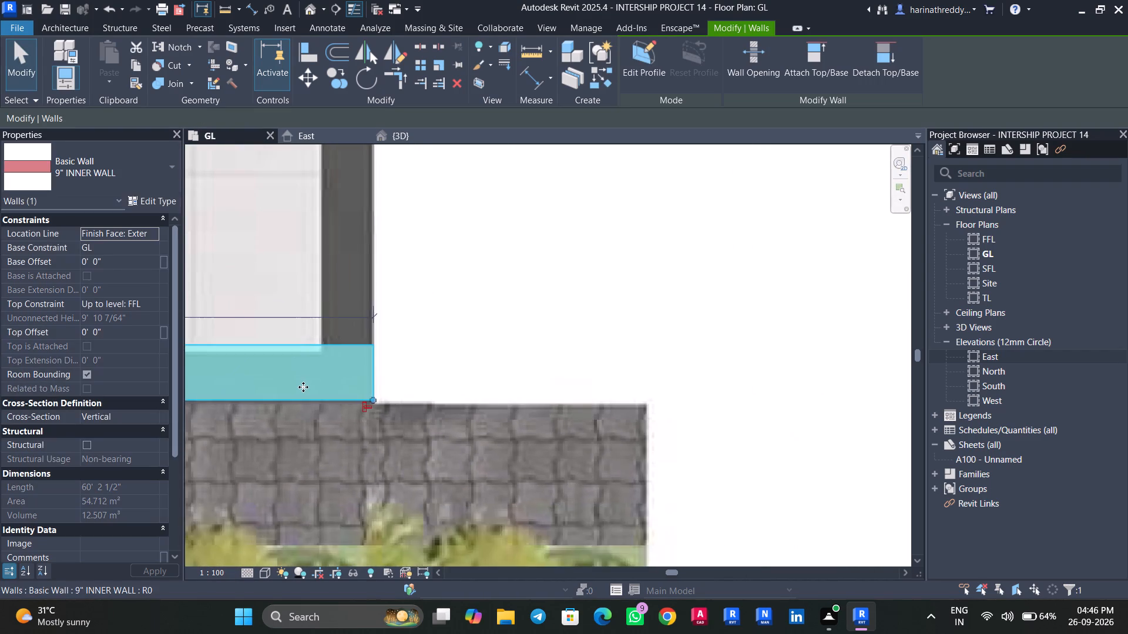
middle_drag(304, 390, 622, 376)
scroll(471, 395, down, 12)
middle_drag(376, 409, 758, 372)
middle_drag(430, 418, 656, 407)
middle_drag(430, 410, 465, 419)
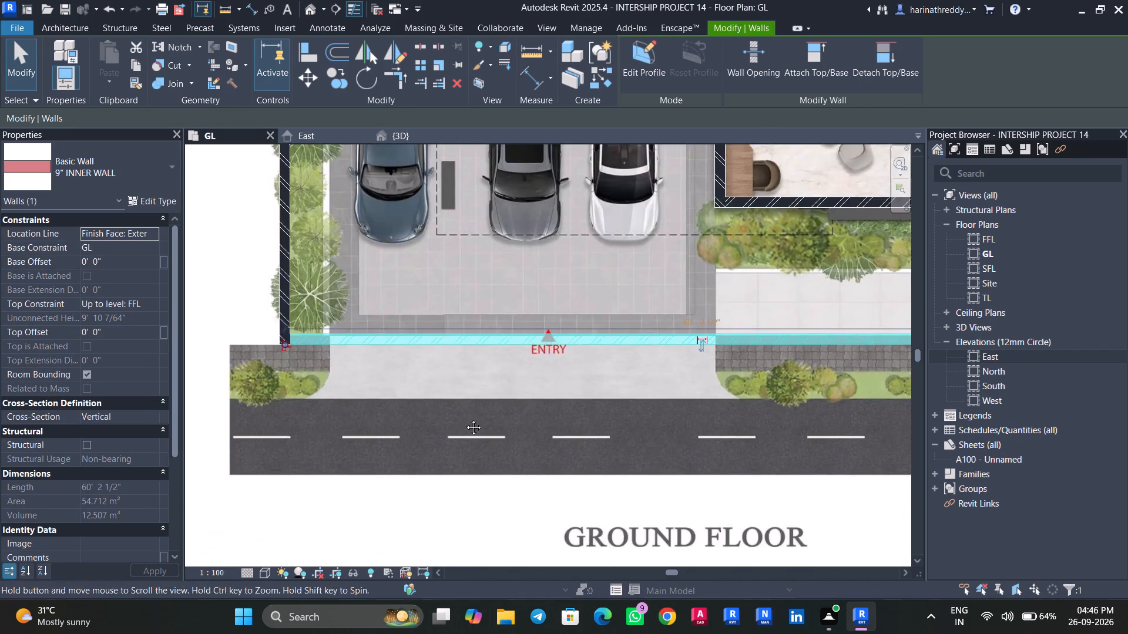
middle_drag(465, 419, 474, 422)
scroll(365, 343, up, 9)
click(84, 166)
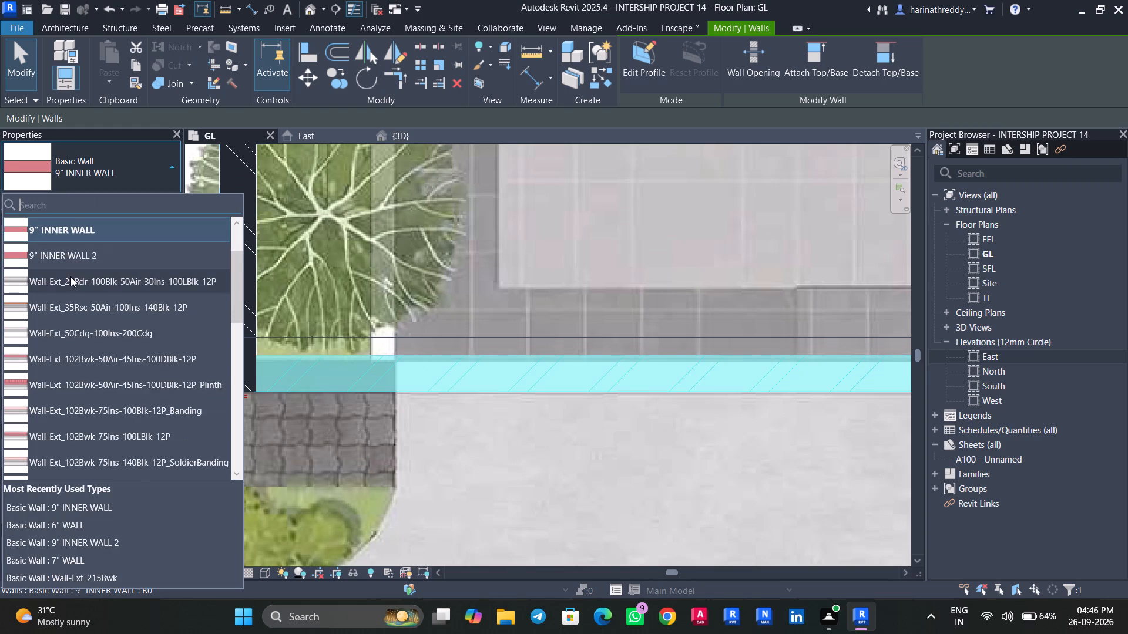
scroll(71, 273, up, 3)
click(73, 271)
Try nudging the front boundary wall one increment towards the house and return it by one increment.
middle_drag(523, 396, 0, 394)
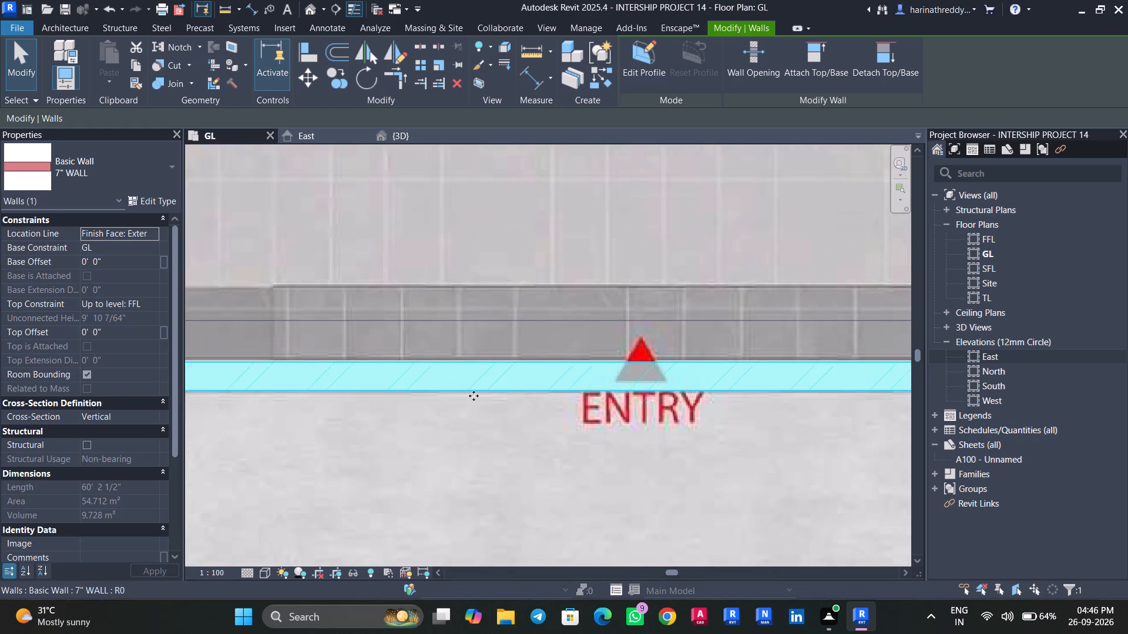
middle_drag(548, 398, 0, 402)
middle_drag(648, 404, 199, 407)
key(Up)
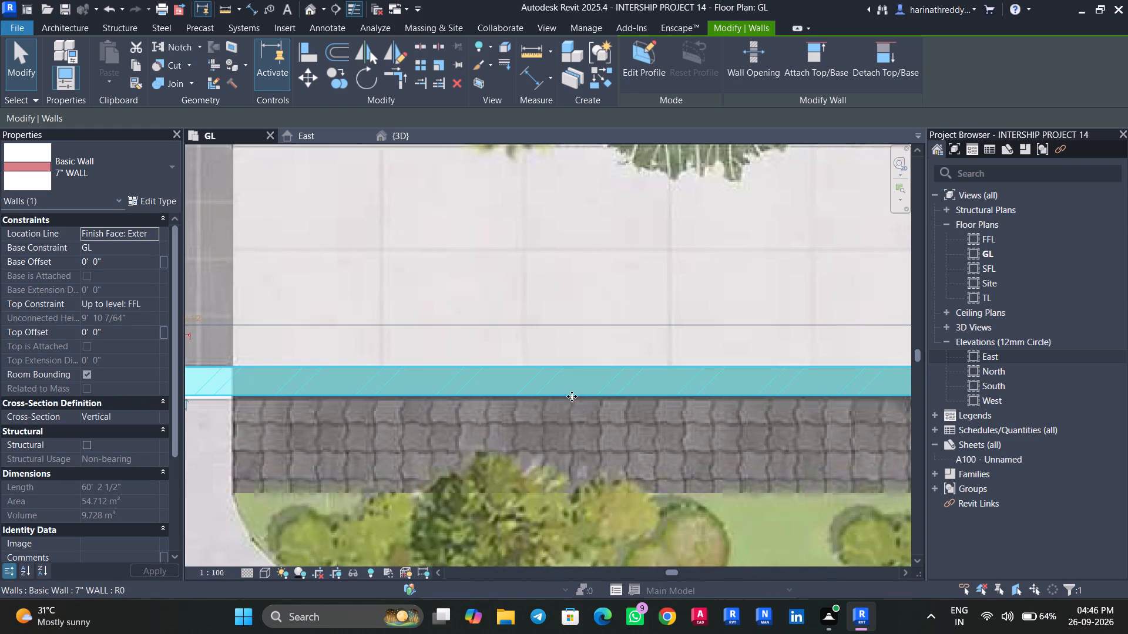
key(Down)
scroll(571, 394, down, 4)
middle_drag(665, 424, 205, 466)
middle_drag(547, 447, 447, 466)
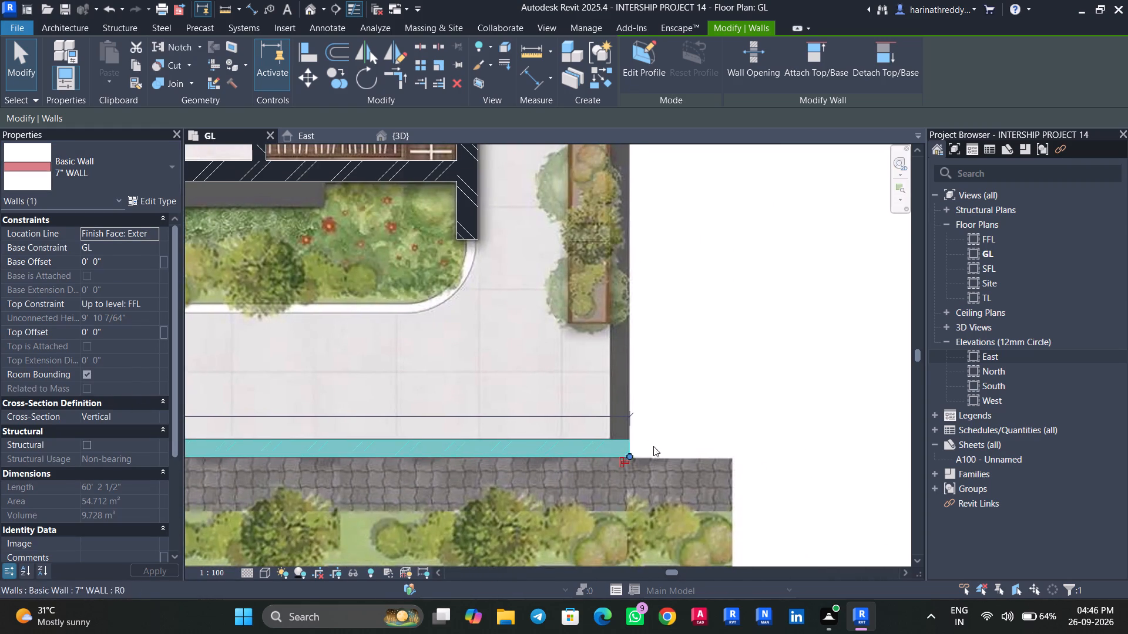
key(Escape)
Create a wall similar to the deck-side 9" INNER WALL along the rear garden boundary, about 60' 2 1/2" long, ending at the opposite plot corner.
scroll(635, 427, down, 14)
middle_drag(639, 387, 641, 474)
scroll(345, 205, up, 3)
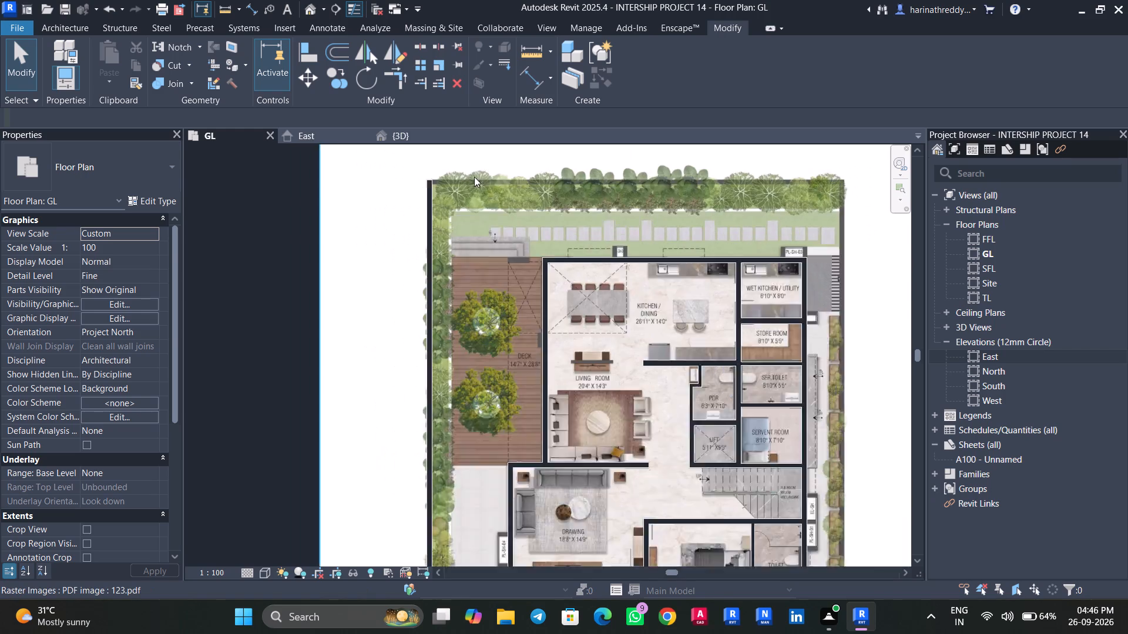
scroll(474, 177, up, 5)
middle_drag(464, 216, 444, 287)
scroll(401, 265, up, 10)
click(358, 269)
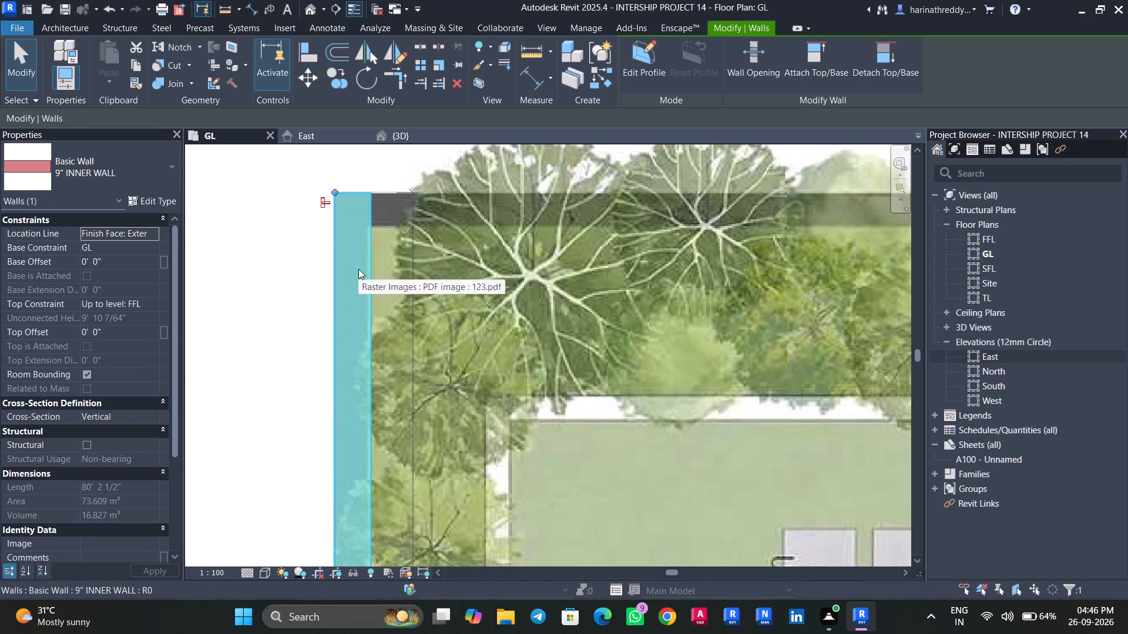
text(CS)
click(369, 197)
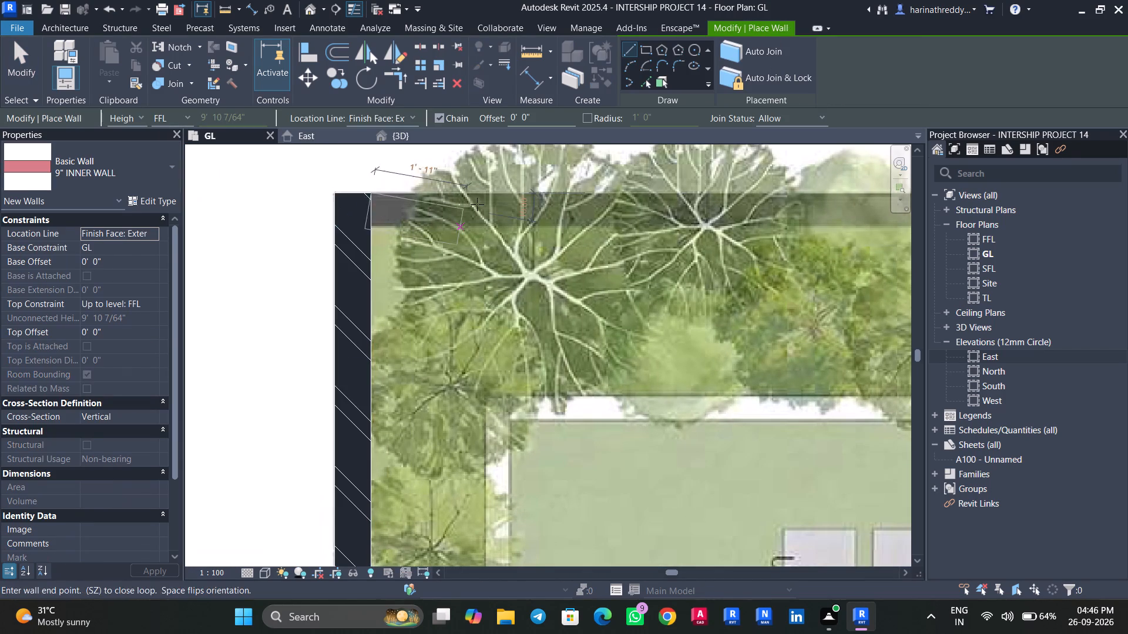
middle_drag(569, 190, 214, 225)
middle_drag(654, 242, 214, 246)
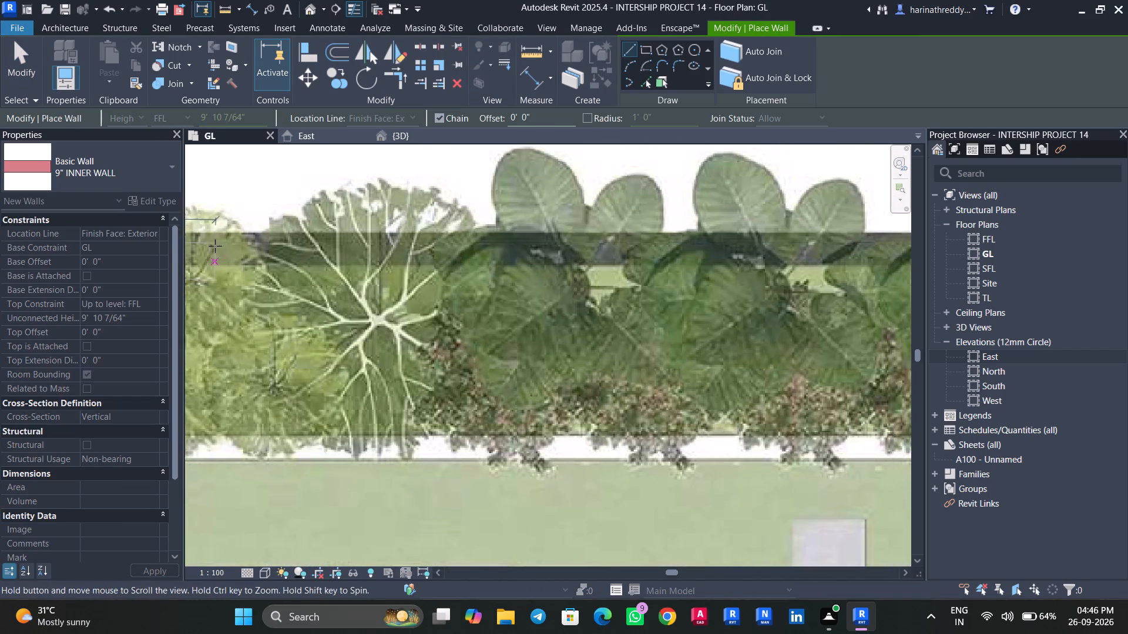
middle_drag(691, 251, 268, 257)
middle_drag(684, 245, 257, 251)
middle_drag(630, 256, 305, 258)
middle_drag(673, 249, 274, 255)
middle_drag(625, 254, 322, 260)
scroll(612, 264, up, 2)
scroll(612, 263, down, 1)
scroll(612, 263, up, 2)
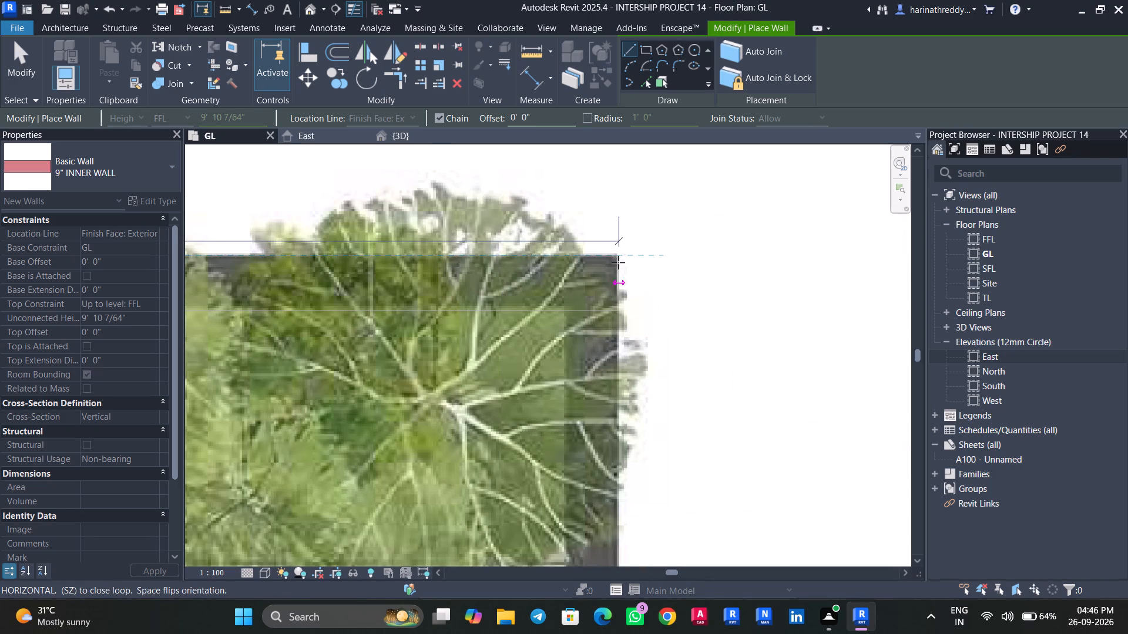
click(618, 262)
key(Escape)
key(Escape)
Change the rear garden boundary wall's type to 7" WALL.
click(532, 272)
click(157, 164)
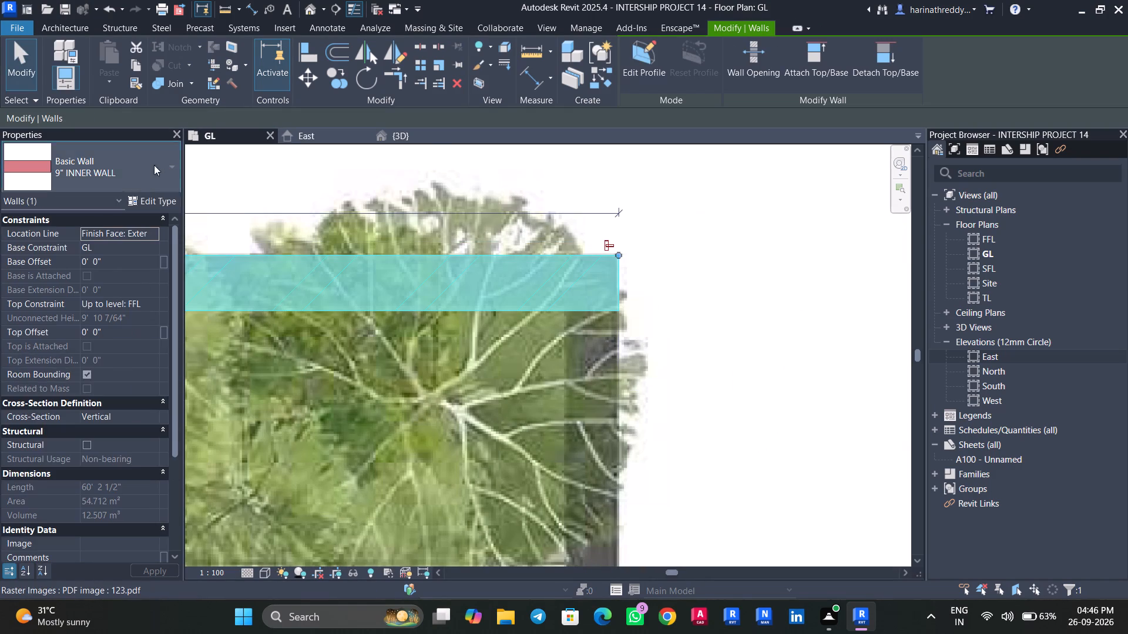
scroll(117, 279, up, 3)
click(95, 279)
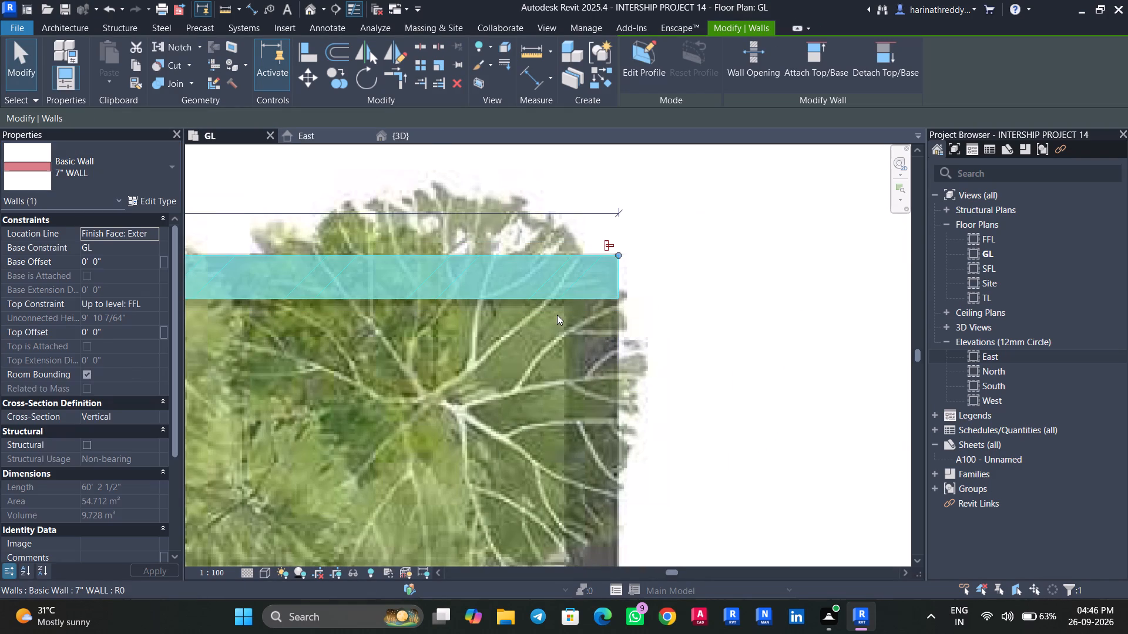
key(Escape)
key(Escape)
Save the project.
key(ctrl+s)
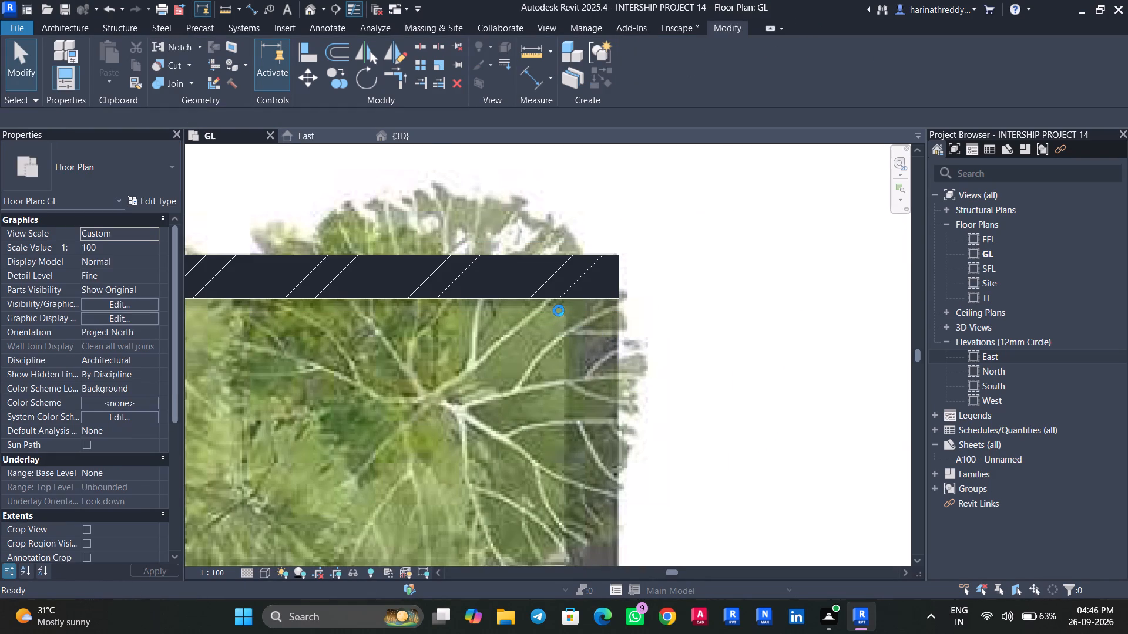
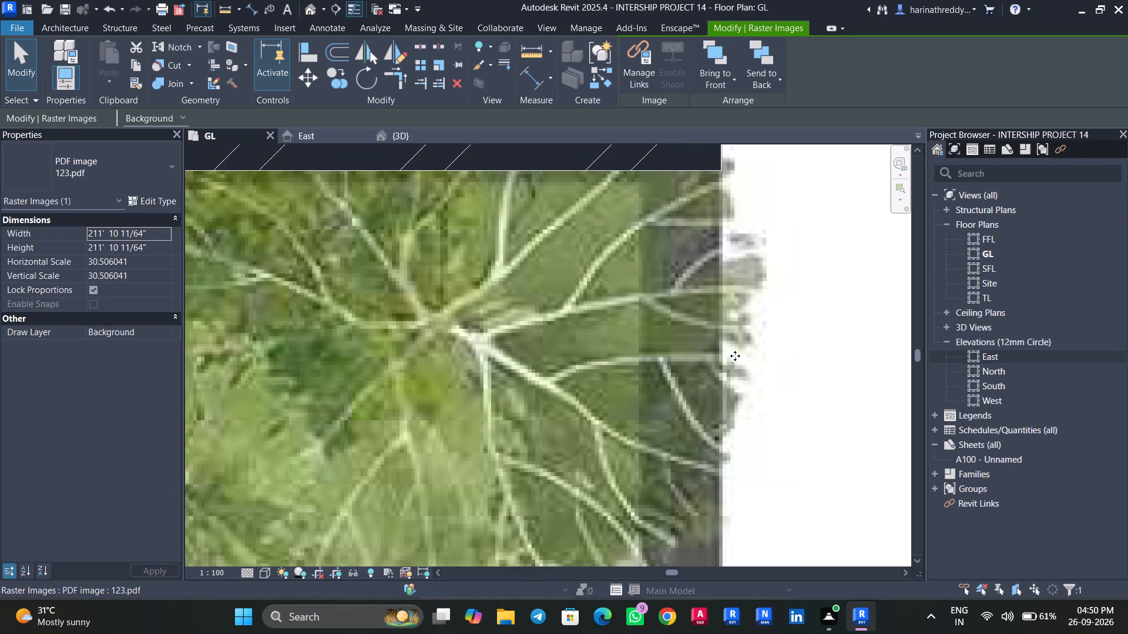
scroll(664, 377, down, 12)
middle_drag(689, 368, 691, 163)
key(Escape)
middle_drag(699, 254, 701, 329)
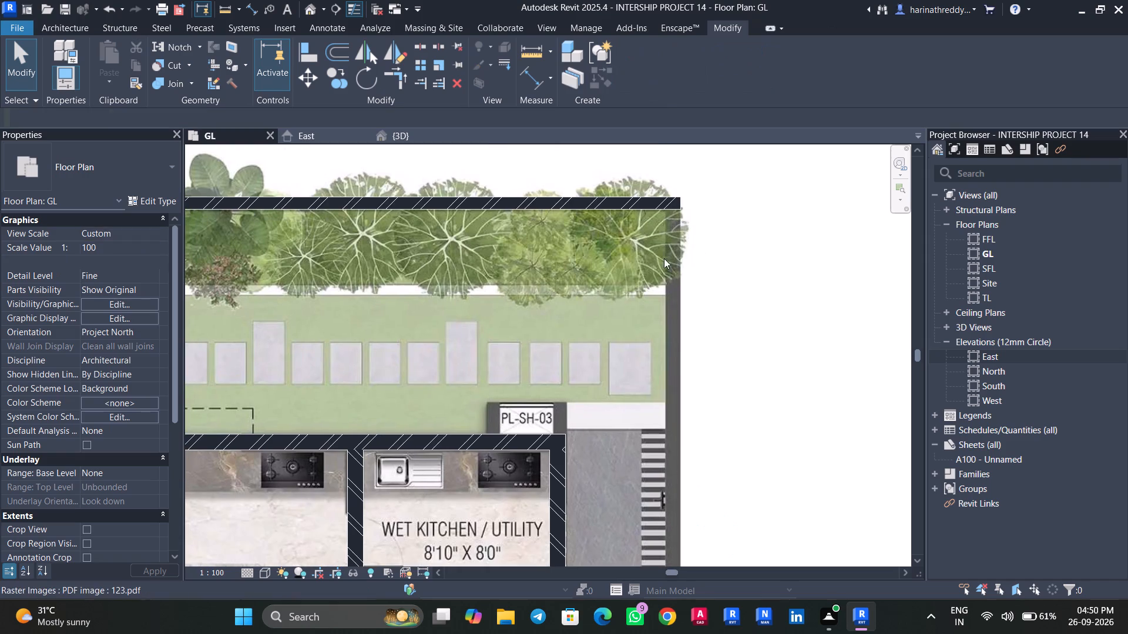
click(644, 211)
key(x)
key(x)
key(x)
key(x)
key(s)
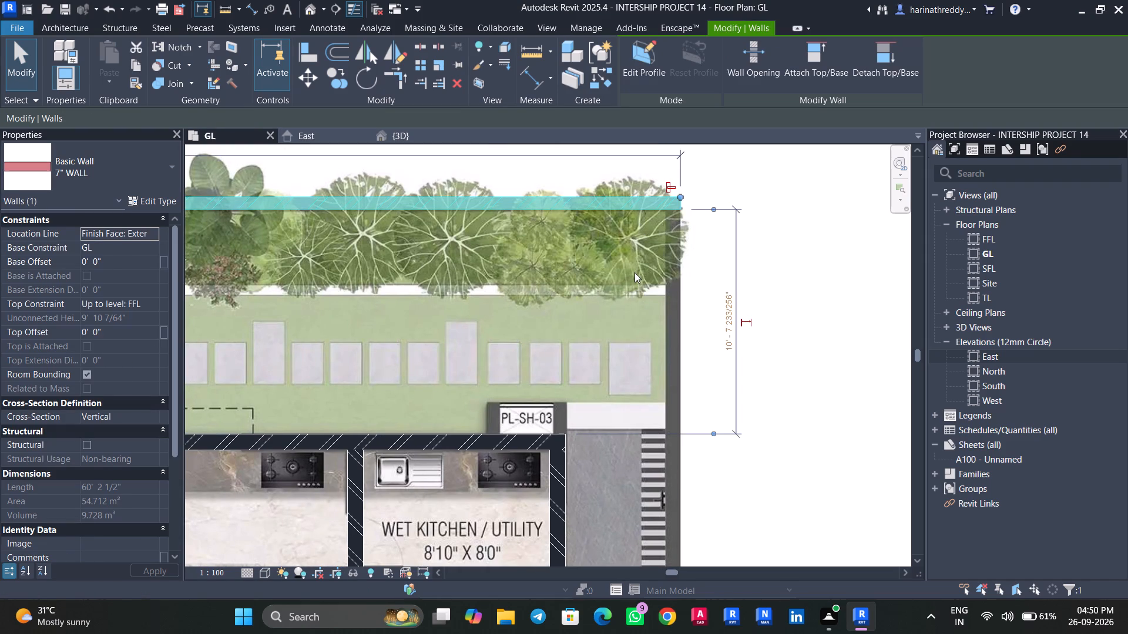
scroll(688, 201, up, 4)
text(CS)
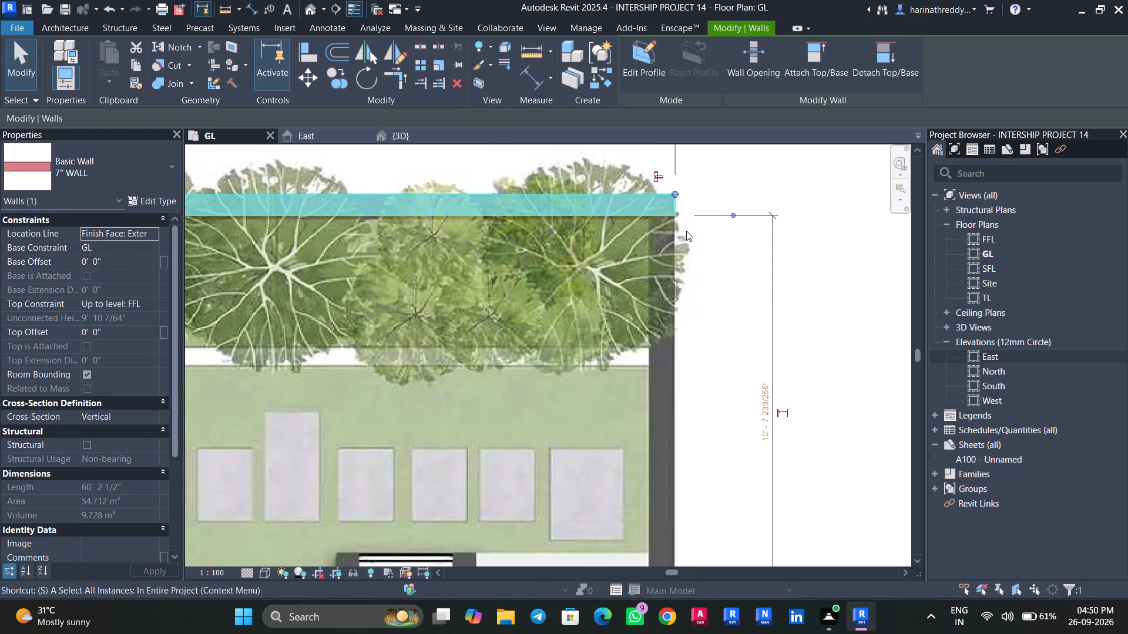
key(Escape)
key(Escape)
Create a wall similar to the rear garden's 7" WALL along the planter-side boundary, about 79' 10" long, ending at the front boundary wall.
click(660, 208)
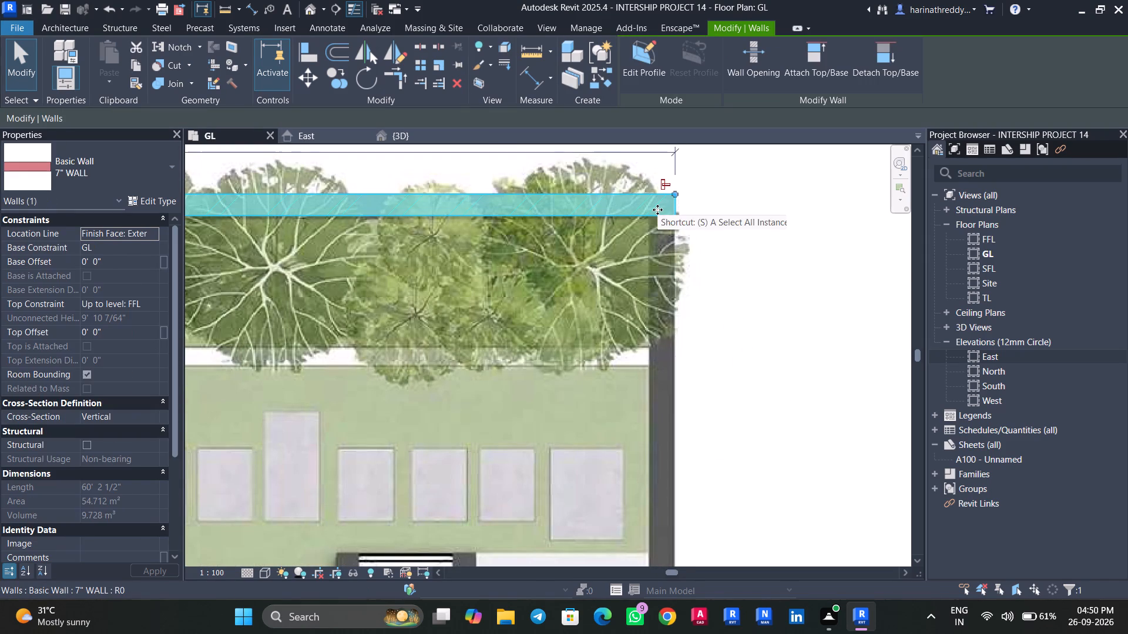
text(CS)
click(674, 215)
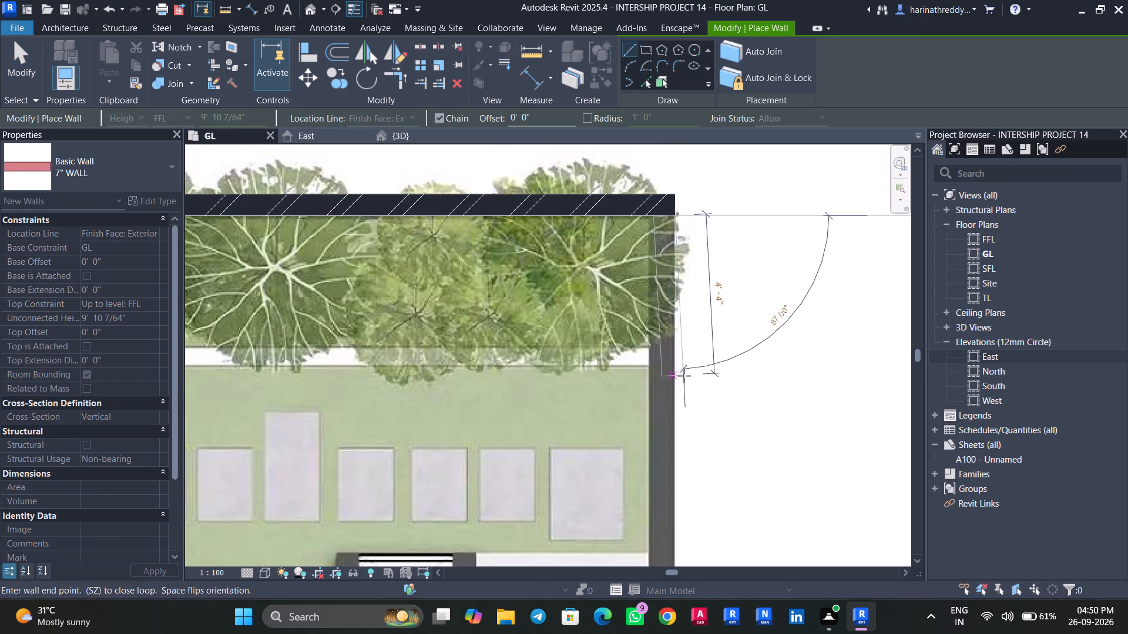
middle_drag(674, 430, 638, 120)
middle_drag(639, 389, 616, 76)
middle_drag(612, 358, 585, 109)
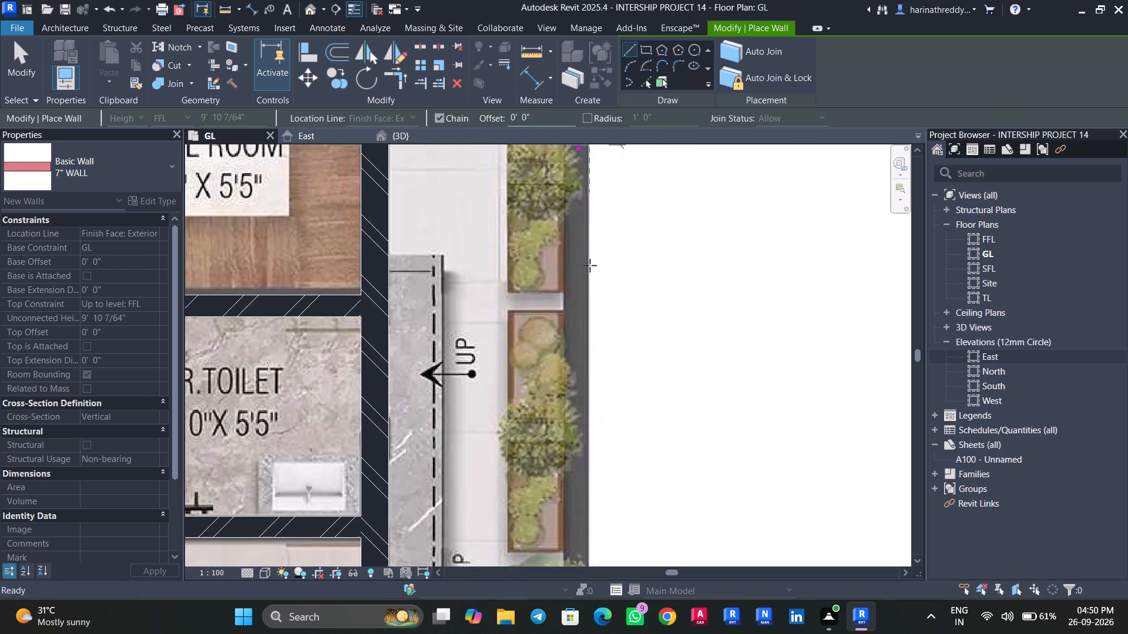
middle_drag(596, 397, 582, 106)
middle_drag(569, 390, 566, 107)
middle_drag(559, 336, 551, 95)
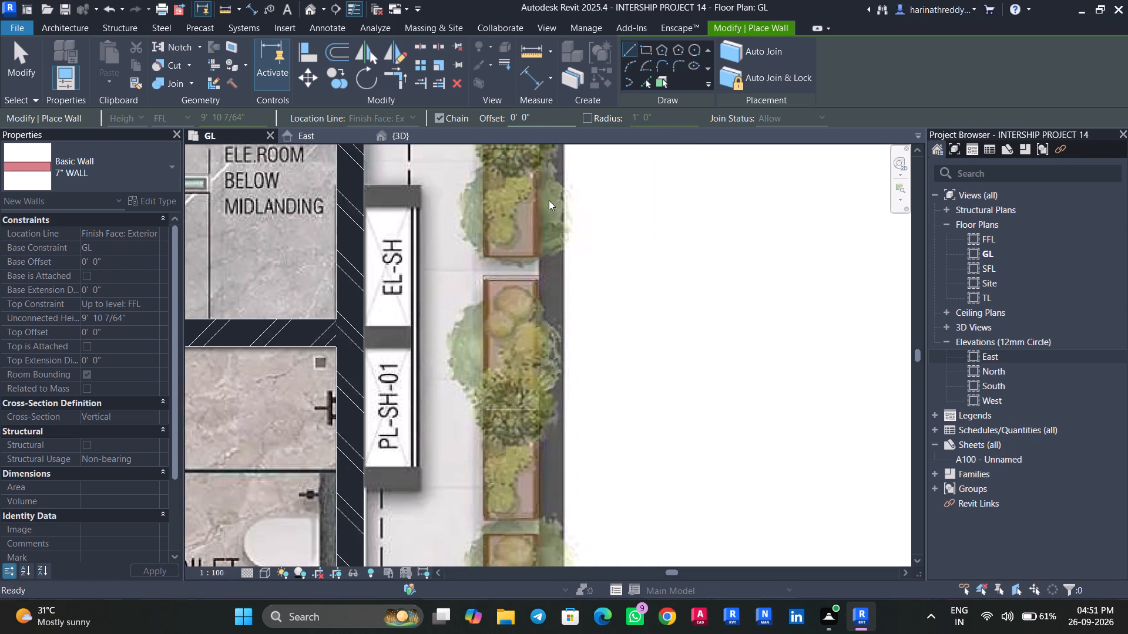
middle_drag(567, 343, 551, 120)
scroll(566, 342, up, 1)
middle_drag(549, 350, 545, 43)
middle_drag(549, 354, 552, 63)
middle_drag(547, 321, 547, 111)
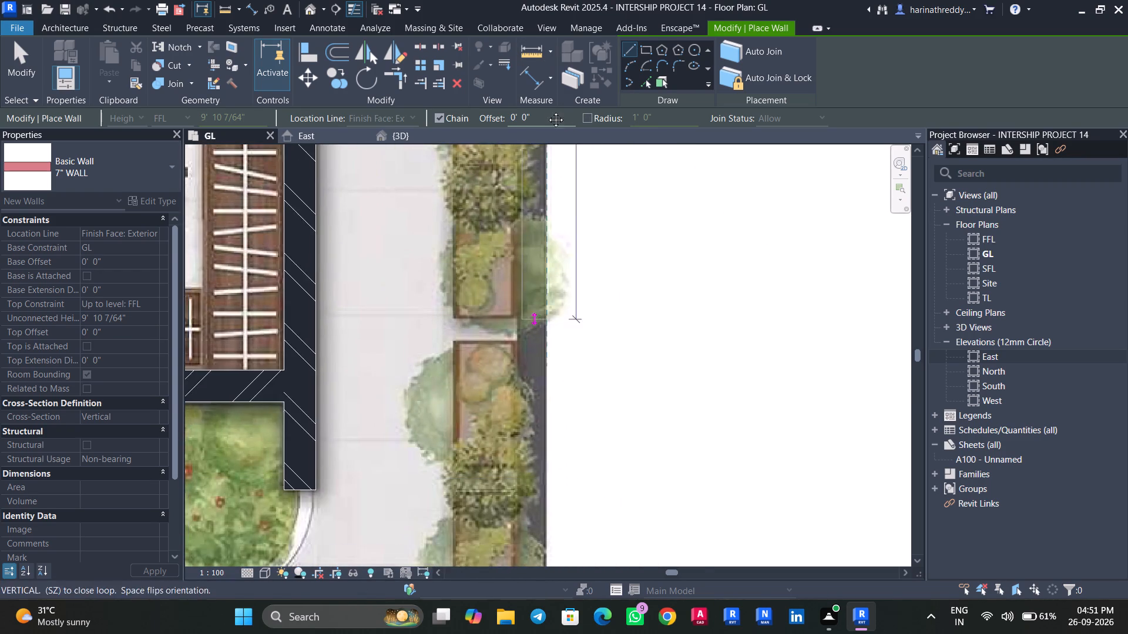
middle_drag(547, 111, 548, 31)
middle_drag(554, 365, 554, 126)
scroll(554, 126, up, 1)
scroll(534, 267, up, 3)
click(534, 268)
key(Escape)
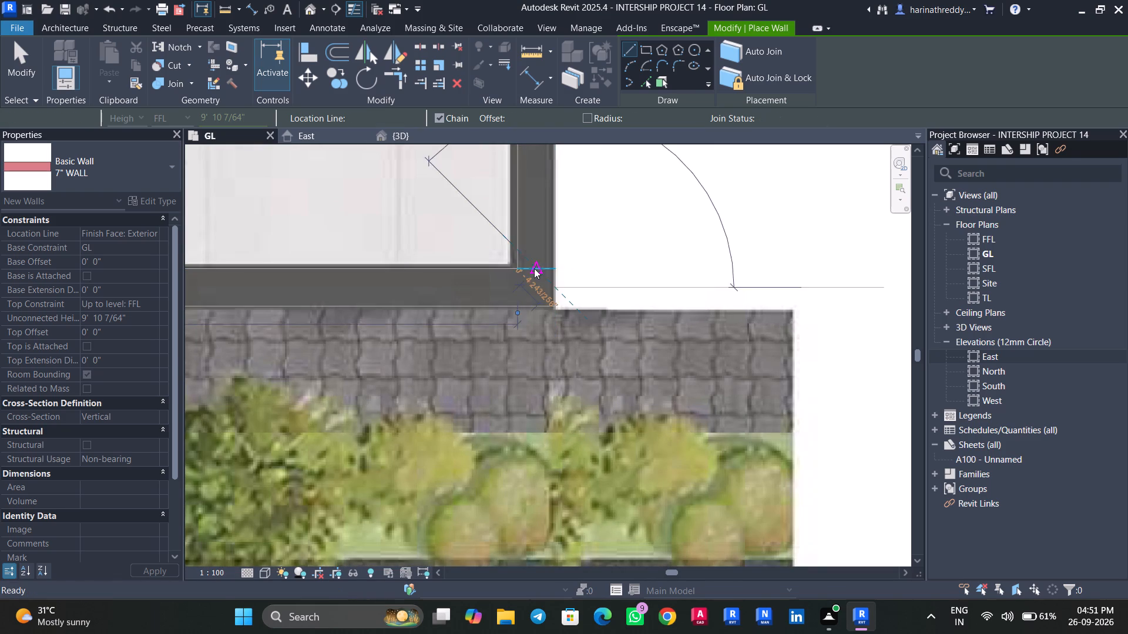
key(Escape)
key(Escape)
Change the planter-side boundary wall's type to 9" INNER WALL.
click(534, 232)
click(130, 161)
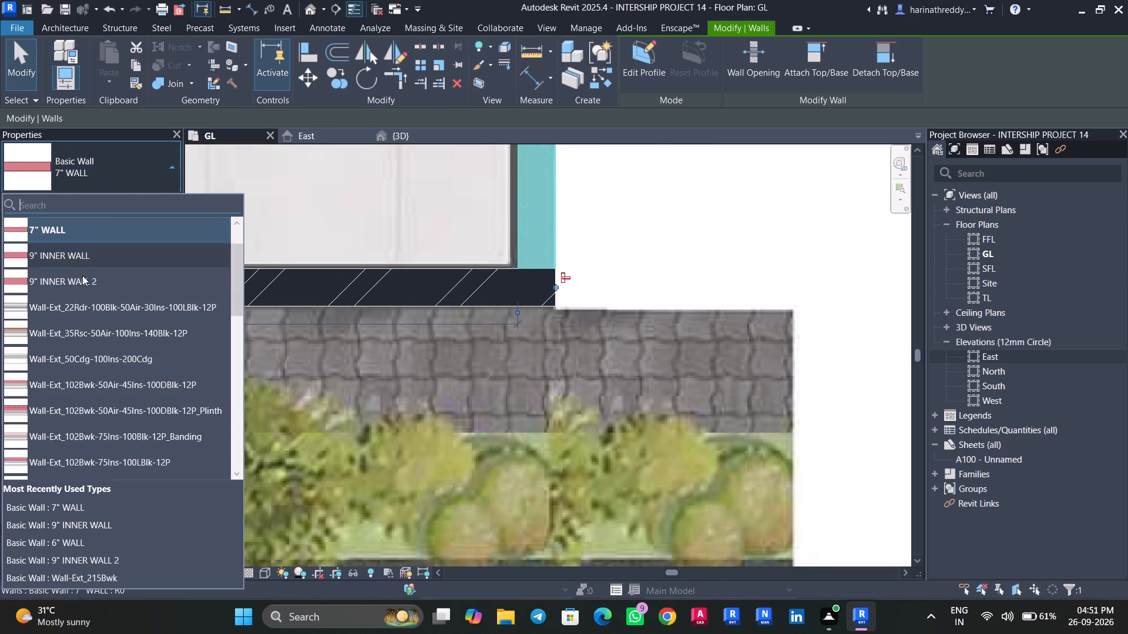
click(83, 259)
right_drag(482, 209, 495, 216)
key(Escape)
key(Escape)
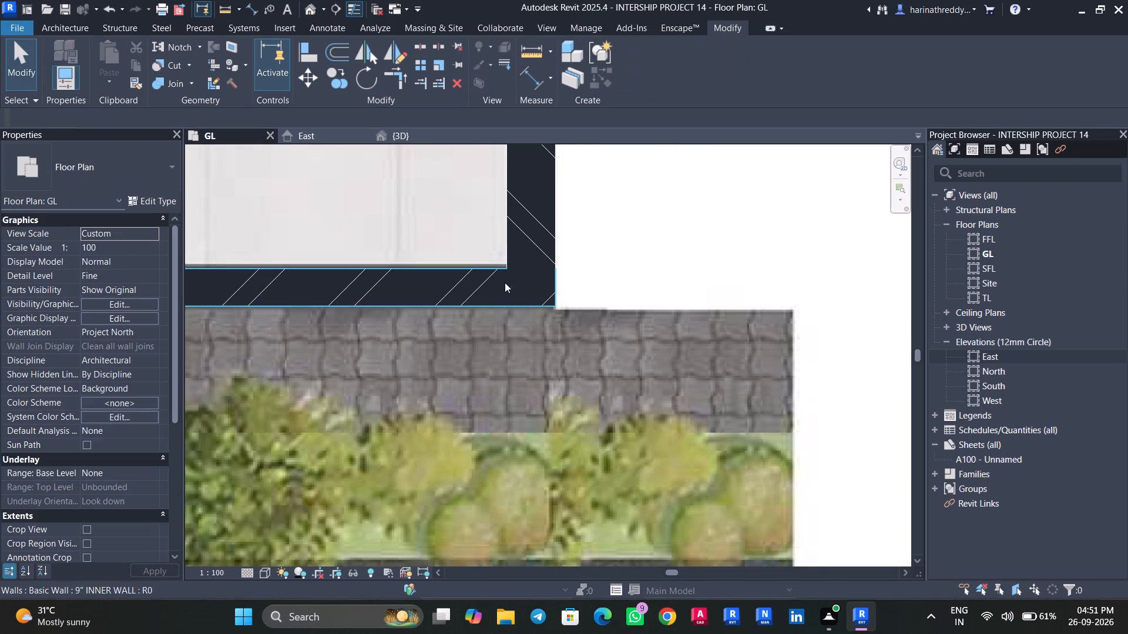
Nudge the front boundary wall a net one increment towards the house.
click(441, 298)
key(Up)
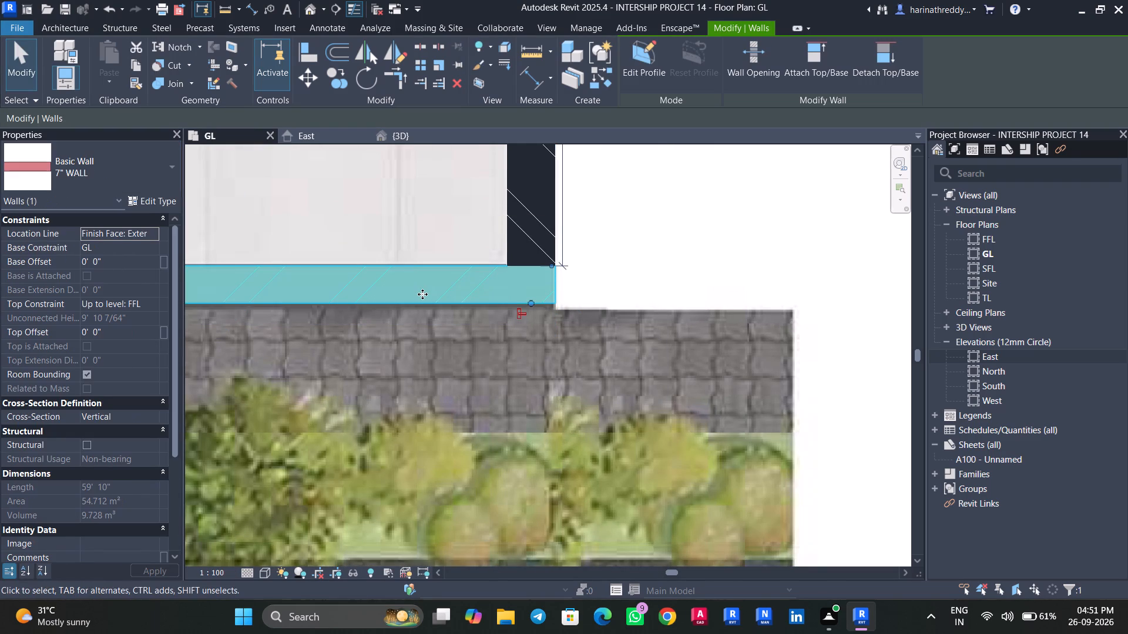
key(Up)
key(Down)
key(Escape)
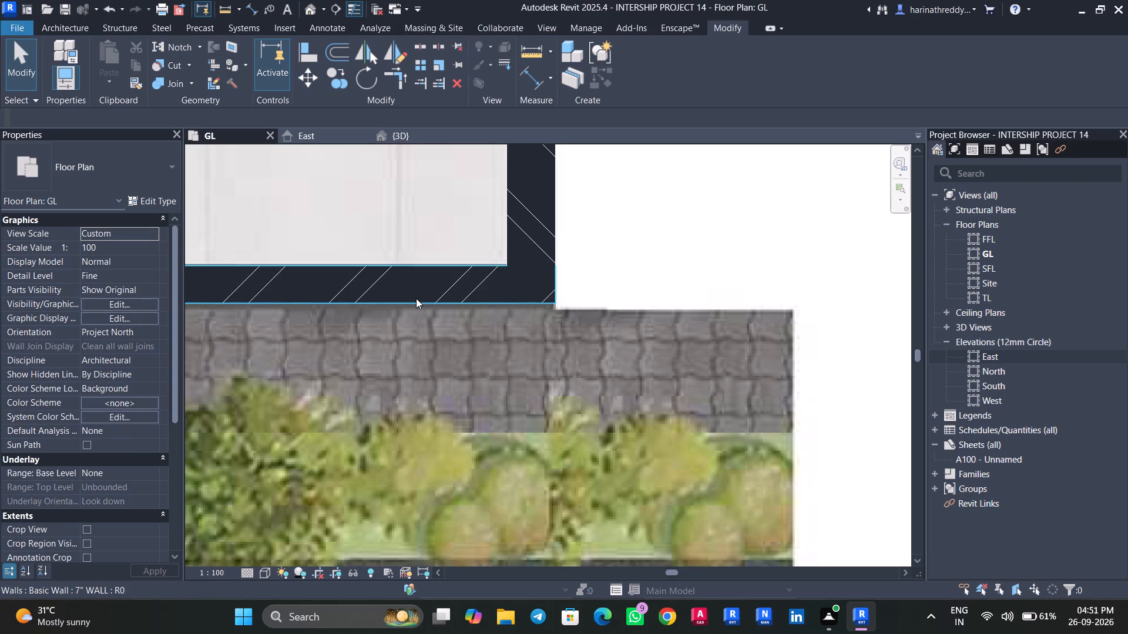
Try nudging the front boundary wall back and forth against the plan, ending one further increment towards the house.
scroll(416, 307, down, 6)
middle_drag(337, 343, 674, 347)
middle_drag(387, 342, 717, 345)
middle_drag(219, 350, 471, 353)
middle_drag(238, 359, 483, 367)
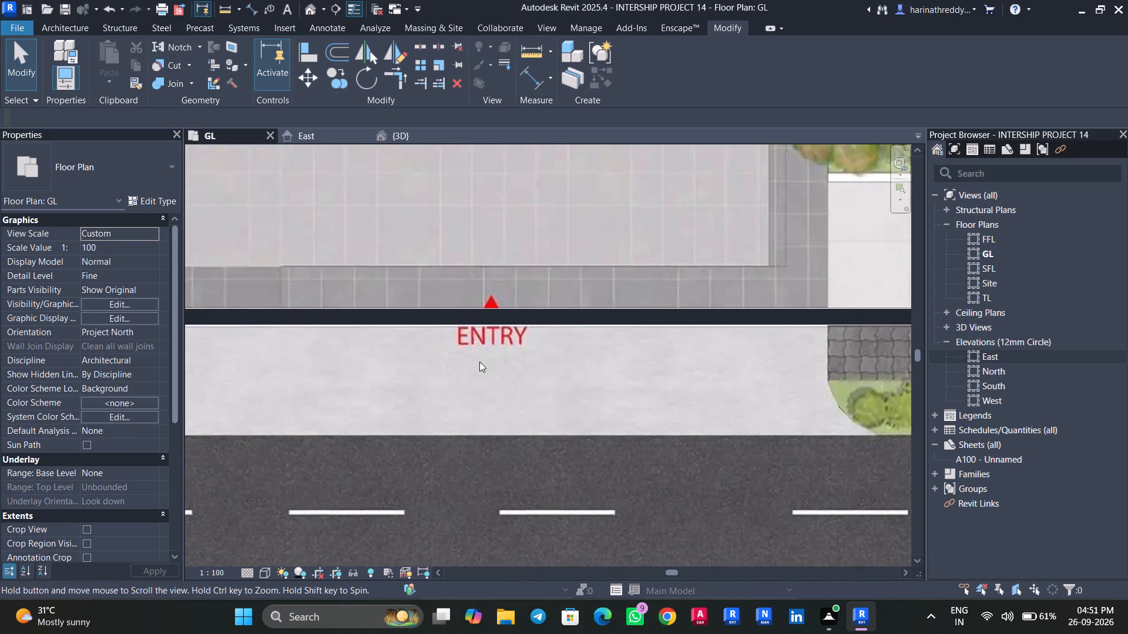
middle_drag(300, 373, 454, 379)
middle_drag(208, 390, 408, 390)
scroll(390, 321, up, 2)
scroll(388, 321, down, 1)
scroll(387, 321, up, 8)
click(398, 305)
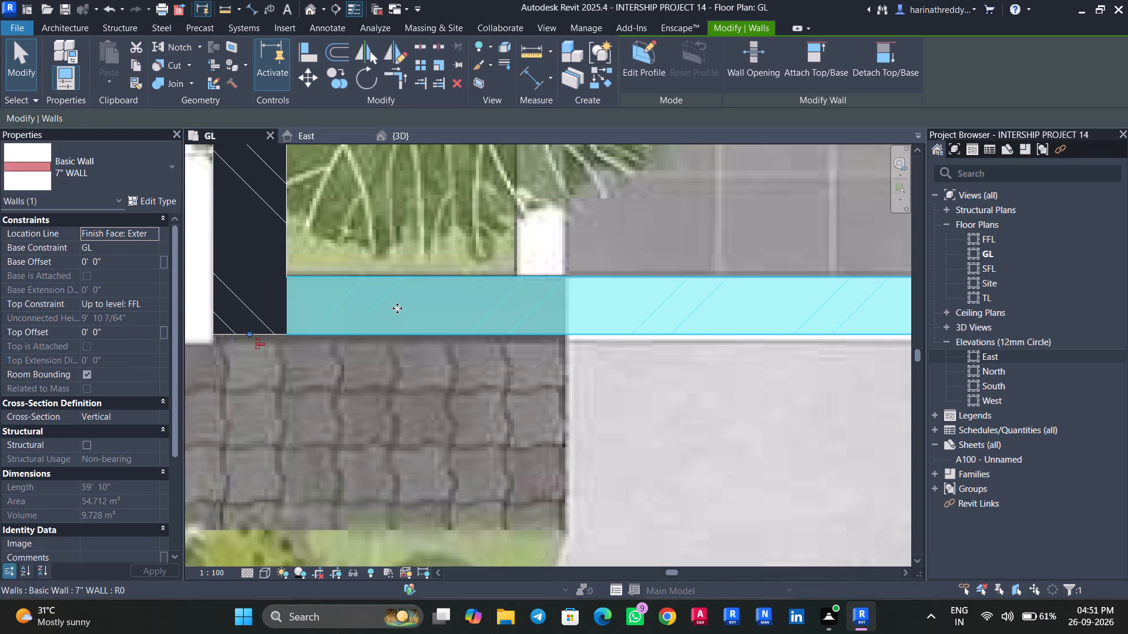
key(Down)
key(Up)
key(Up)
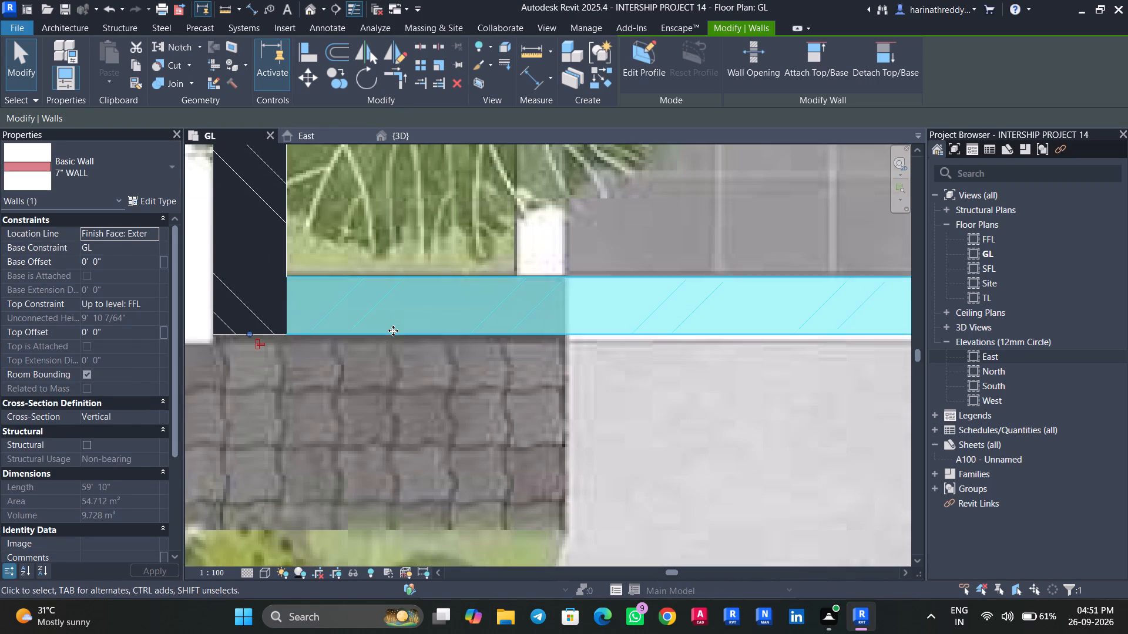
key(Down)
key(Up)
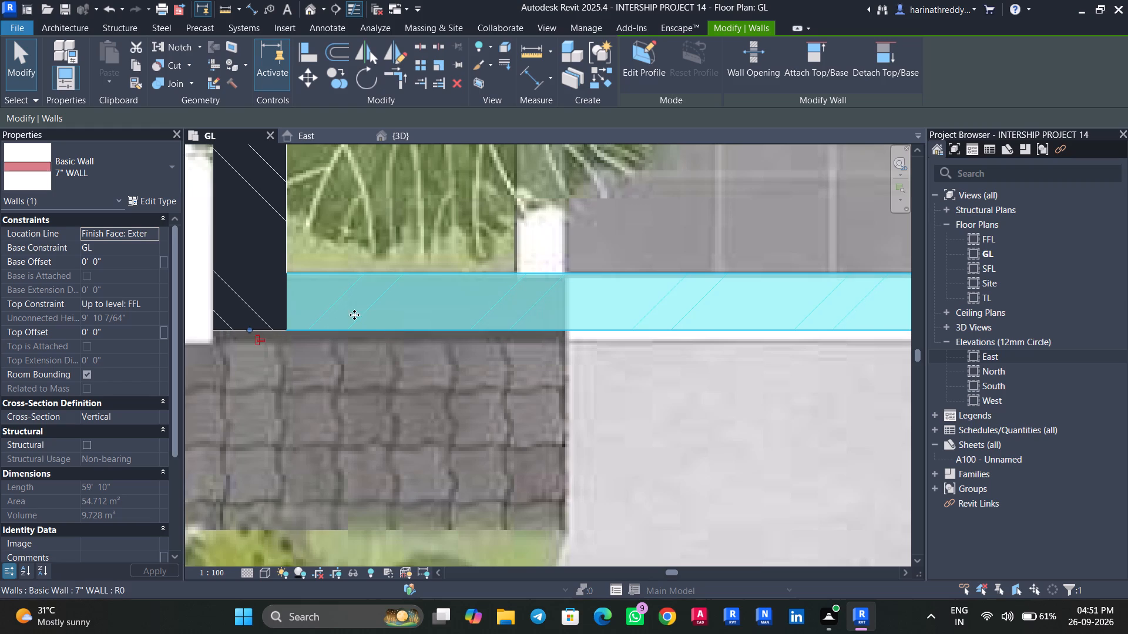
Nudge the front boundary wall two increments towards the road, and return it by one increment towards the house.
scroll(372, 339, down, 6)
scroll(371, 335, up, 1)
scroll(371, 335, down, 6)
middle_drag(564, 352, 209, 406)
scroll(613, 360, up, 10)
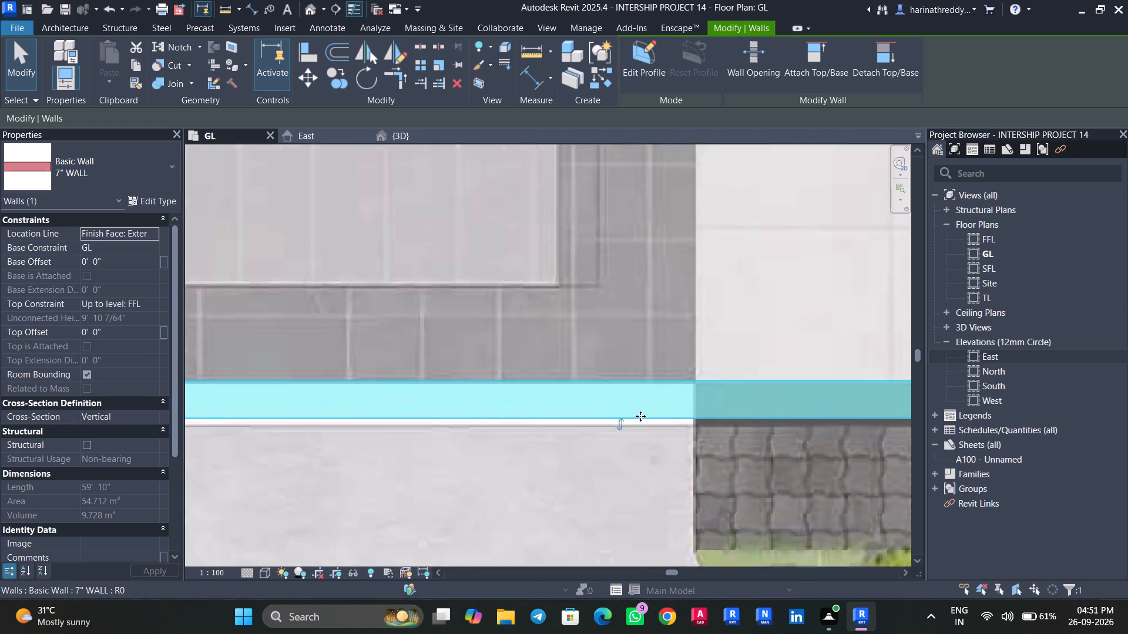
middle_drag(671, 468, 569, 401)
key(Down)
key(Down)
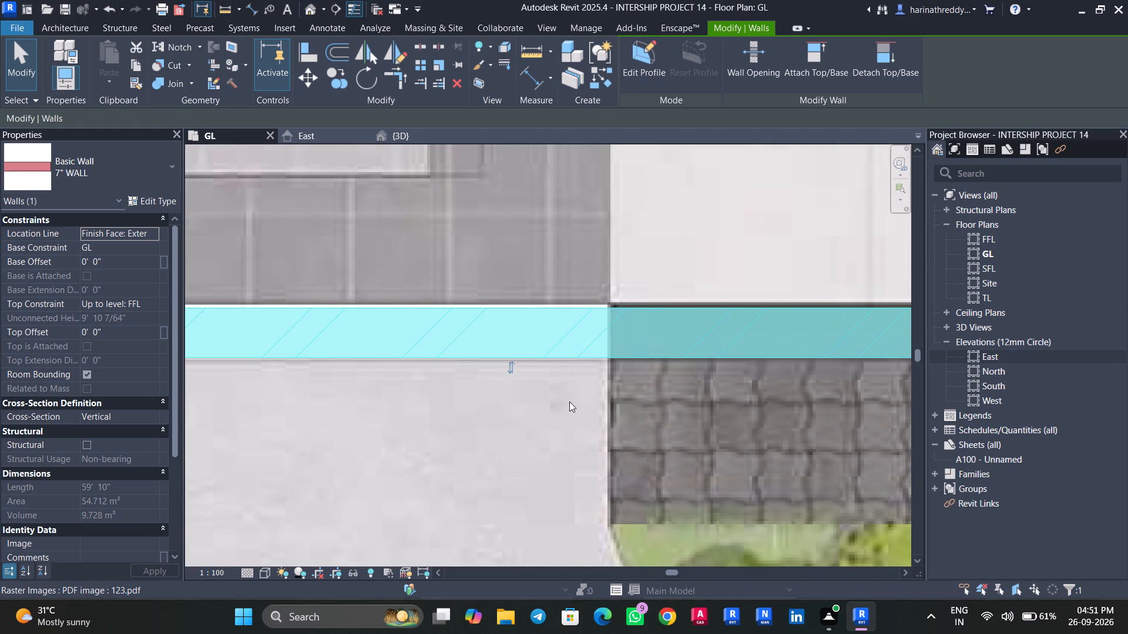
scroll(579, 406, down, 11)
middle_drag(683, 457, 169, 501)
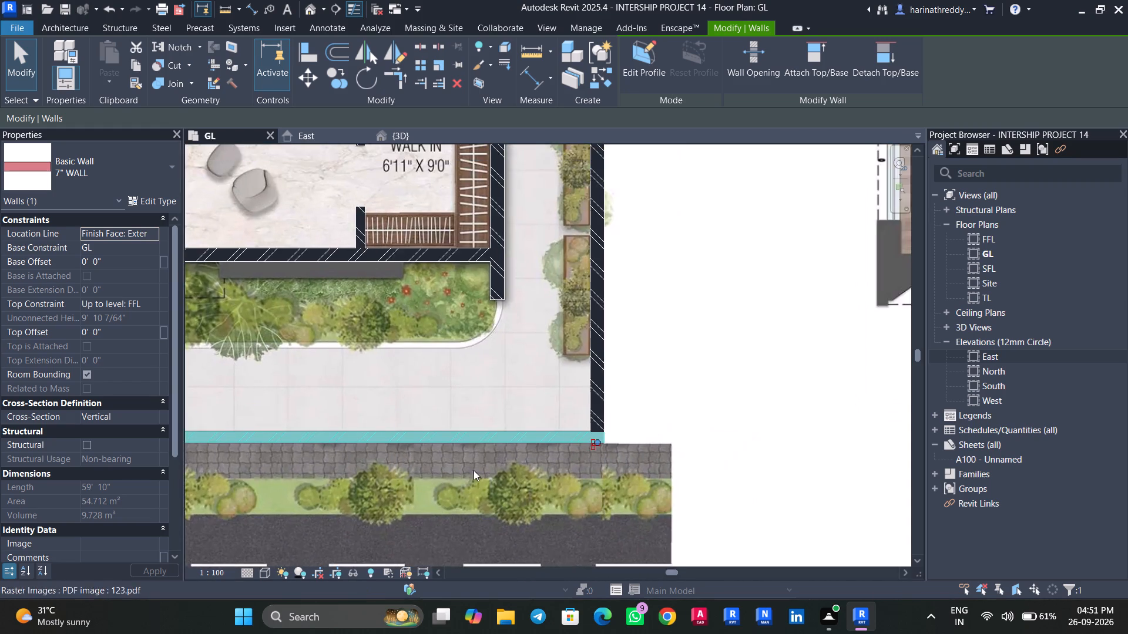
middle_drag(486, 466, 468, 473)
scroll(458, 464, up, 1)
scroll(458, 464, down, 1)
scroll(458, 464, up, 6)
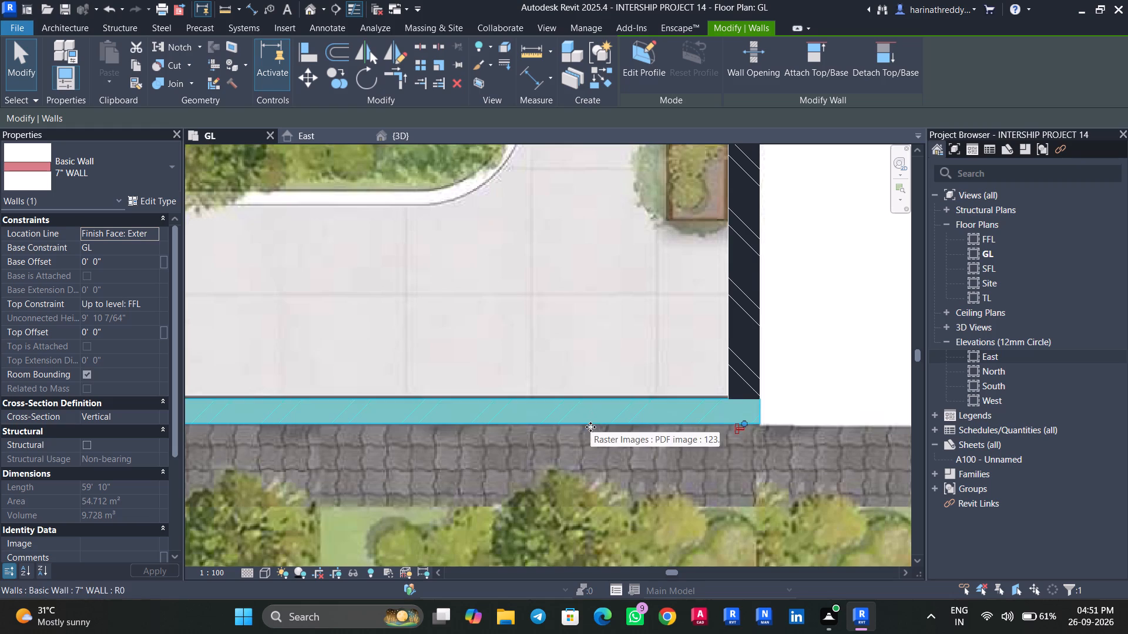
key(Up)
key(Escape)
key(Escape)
Check the planter-side and rear garden boundary walls against the plan up to the corner where they meet.
scroll(592, 289, down, 5)
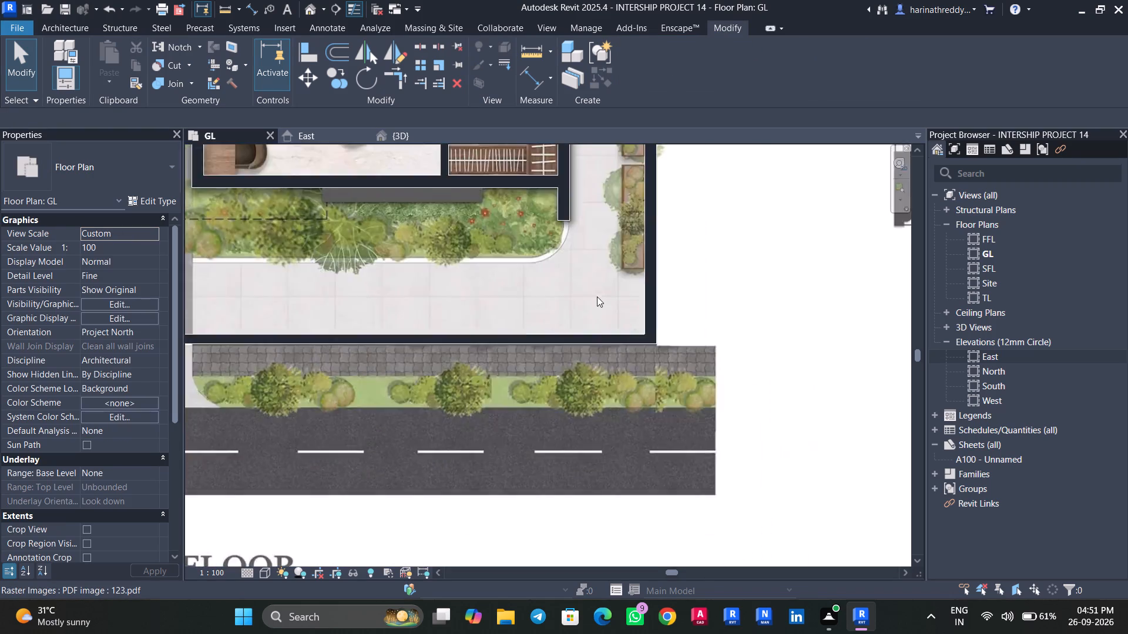
scroll(597, 296, down, 6)
middle_drag(602, 243, 634, 446)
click(662, 346)
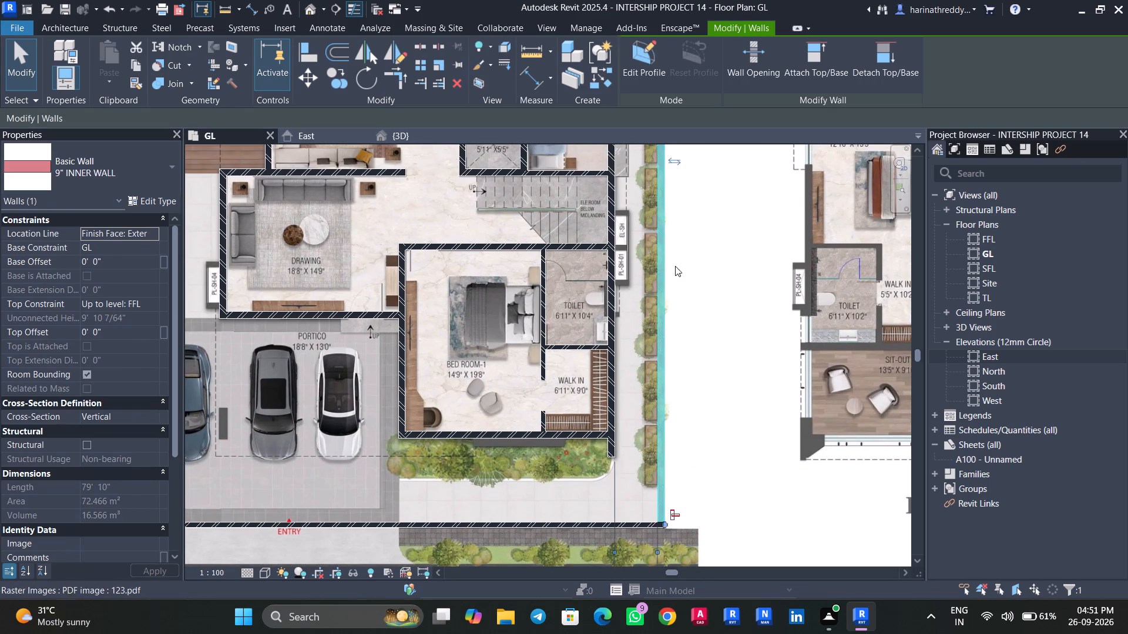
middle_drag(676, 266, 682, 586)
scroll(711, 397, up, 1)
middle_drag(716, 426, 748, 594)
scroll(748, 568, down, 1)
middle_drag(730, 407, 744, 489)
scroll(634, 223, up, 8)
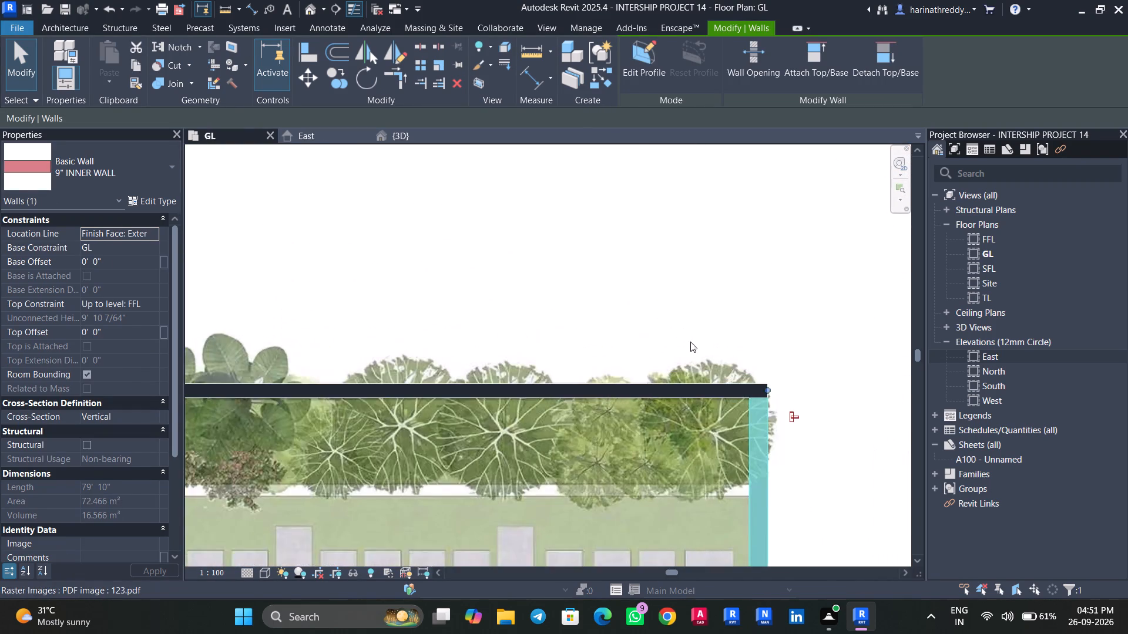
key(Escape)
key(Escape)
click(703, 417)
scroll(592, 463, down, 9)
middle_drag(505, 487, 623, 435)
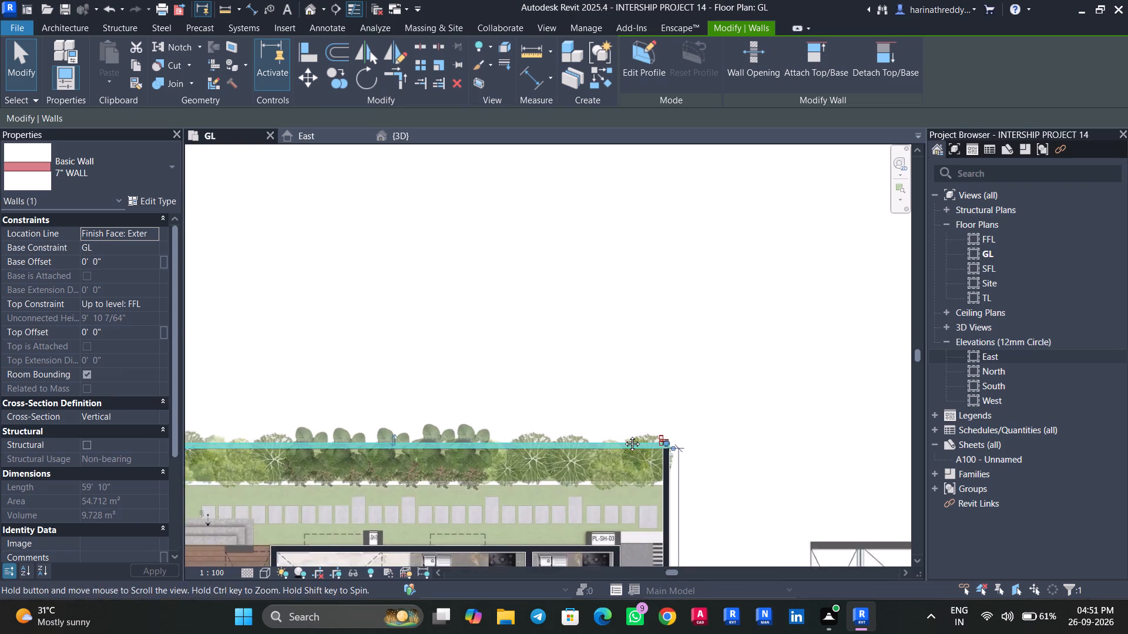
middle_drag(623, 435, 687, 392)
key(Escape)
Examine the ground-floor room walls and plot boundary walls against the underlying plan for missing or misaligned parts.
middle_drag(516, 428, 565, 267)
middle_drag(560, 402, 577, 222)
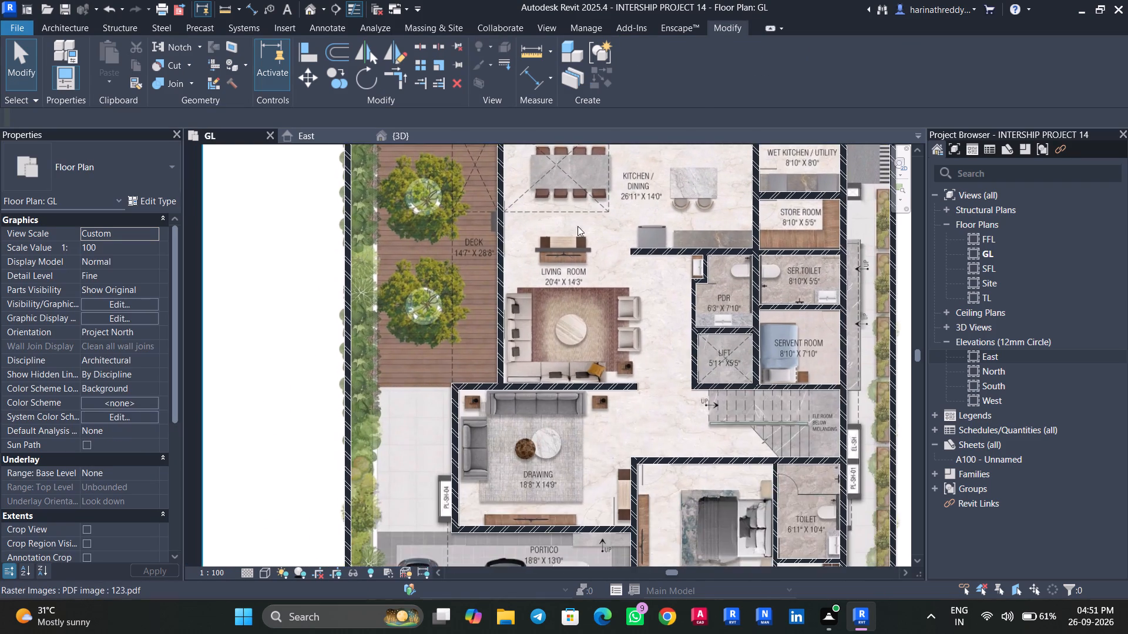
scroll(415, 325, up, 6)
middle_drag(376, 376, 527, 309)
scroll(481, 394, down, 3)
middle_drag(498, 425, 550, 136)
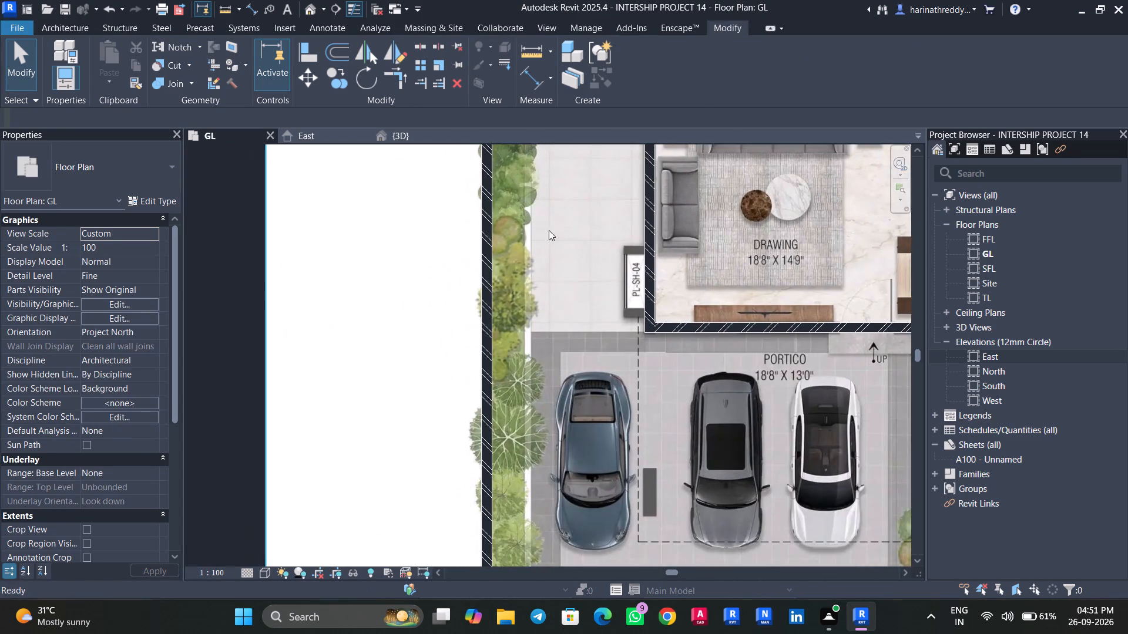
middle_drag(547, 409, 518, 413)
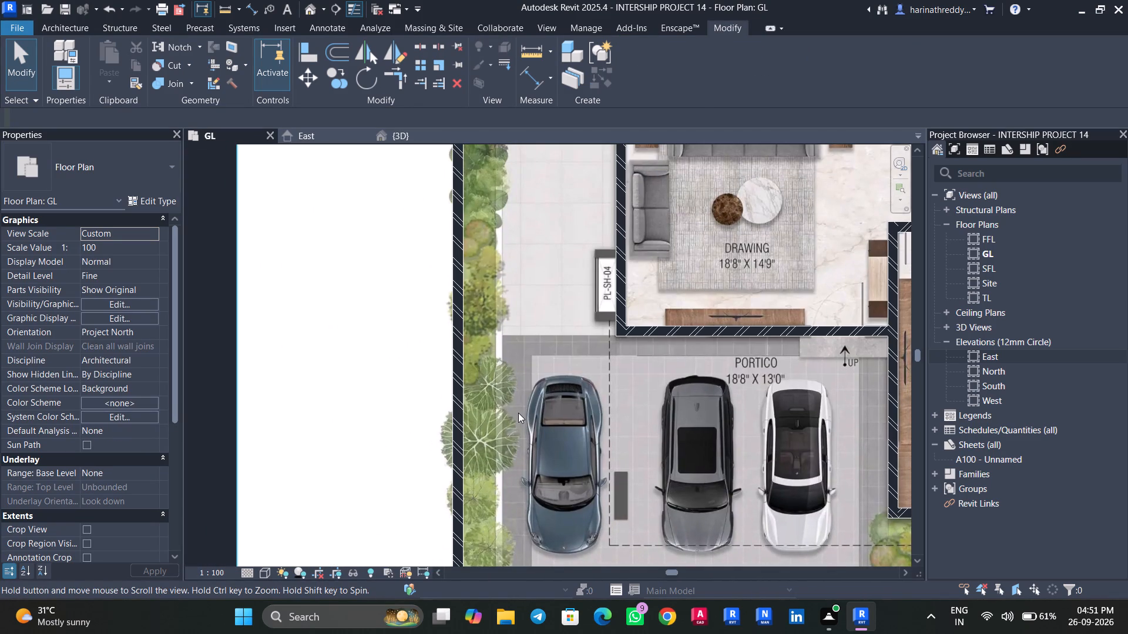
scroll(580, 399, down, 4)
middle_drag(667, 394, 395, 456)
scroll(395, 456, up, 1)
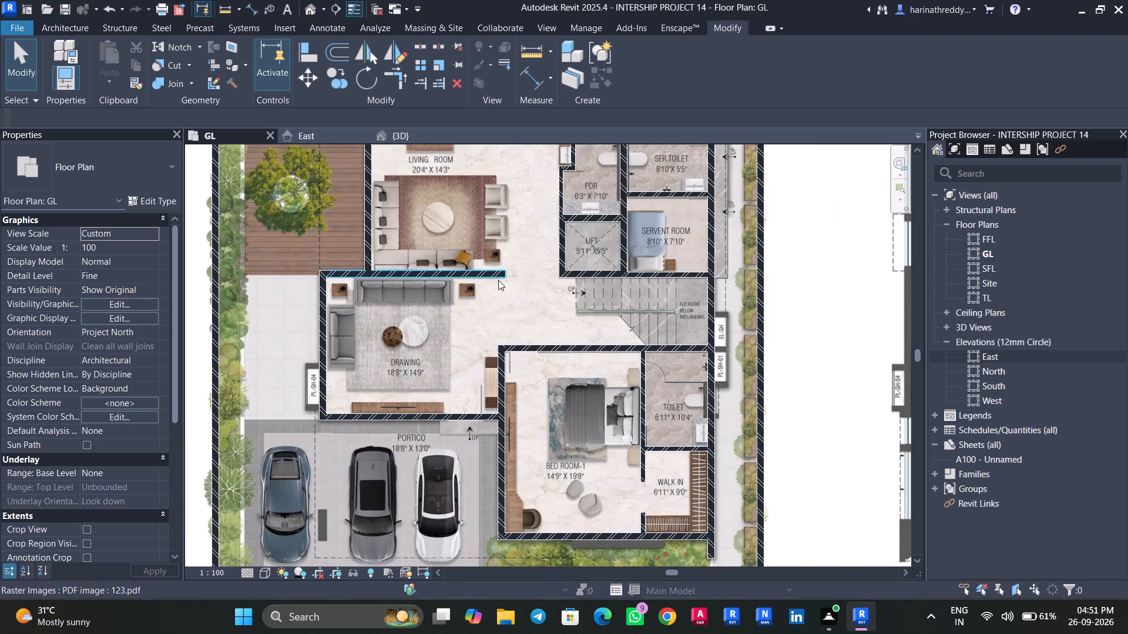
middle_drag(500, 295, 453, 396)
scroll(505, 377, up, 4)
middle_drag(489, 397, 469, 489)
scroll(461, 385, down, 4)
middle_drag(441, 288, 442, 463)
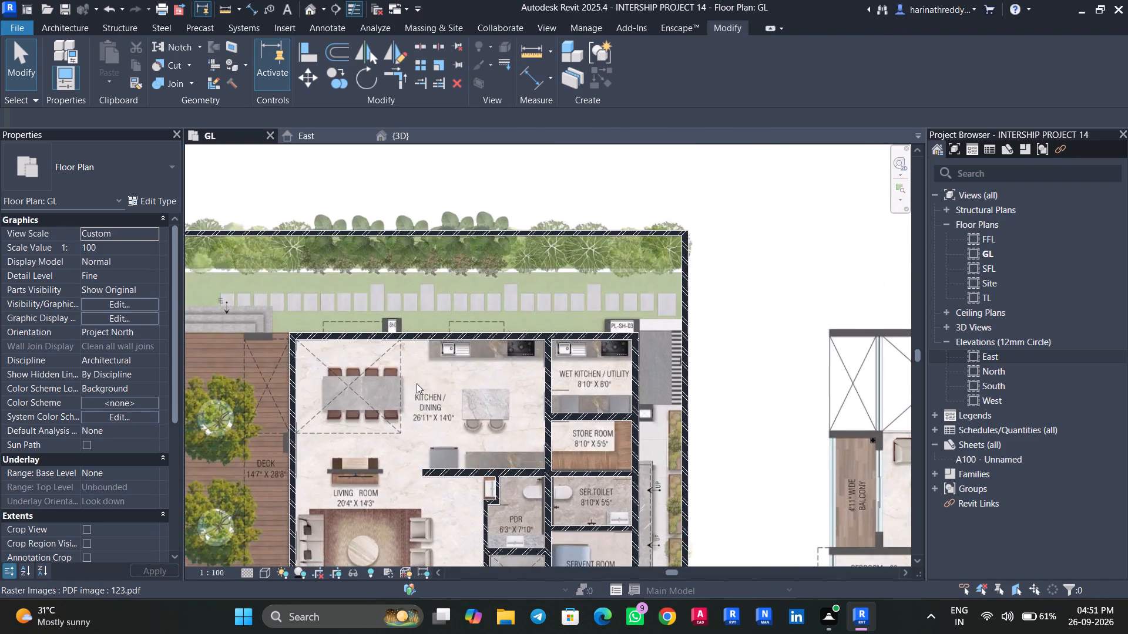
scroll(384, 349, up, 8)
scroll(384, 349, down, 10)
scroll(364, 382, up, 3)
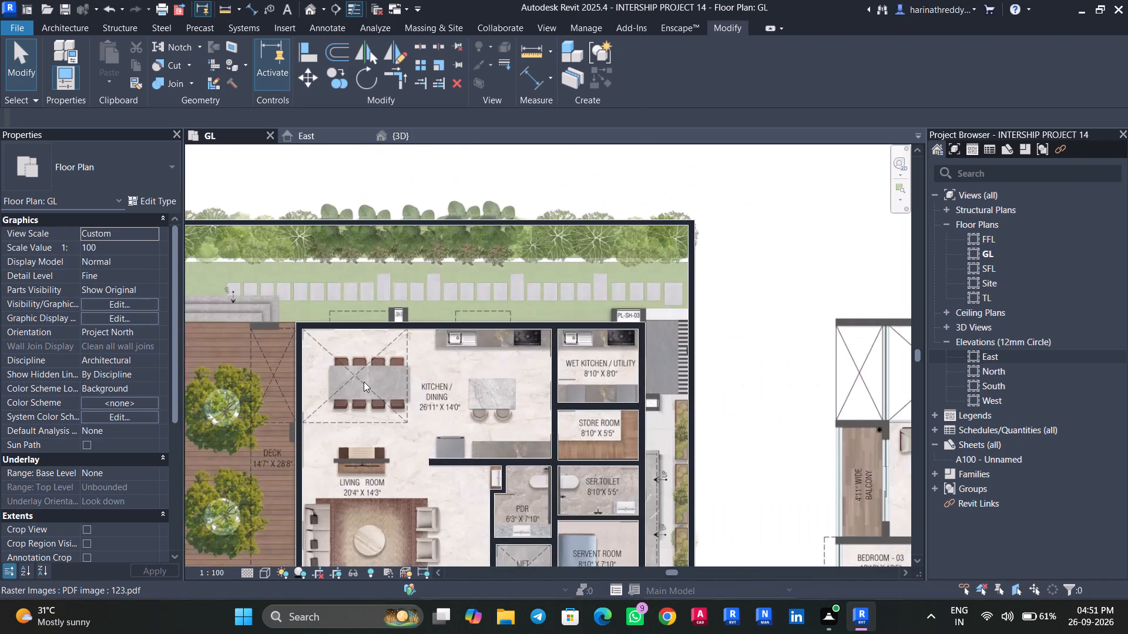
scroll(364, 382, down, 3)
middle_drag(374, 387, 438, 319)
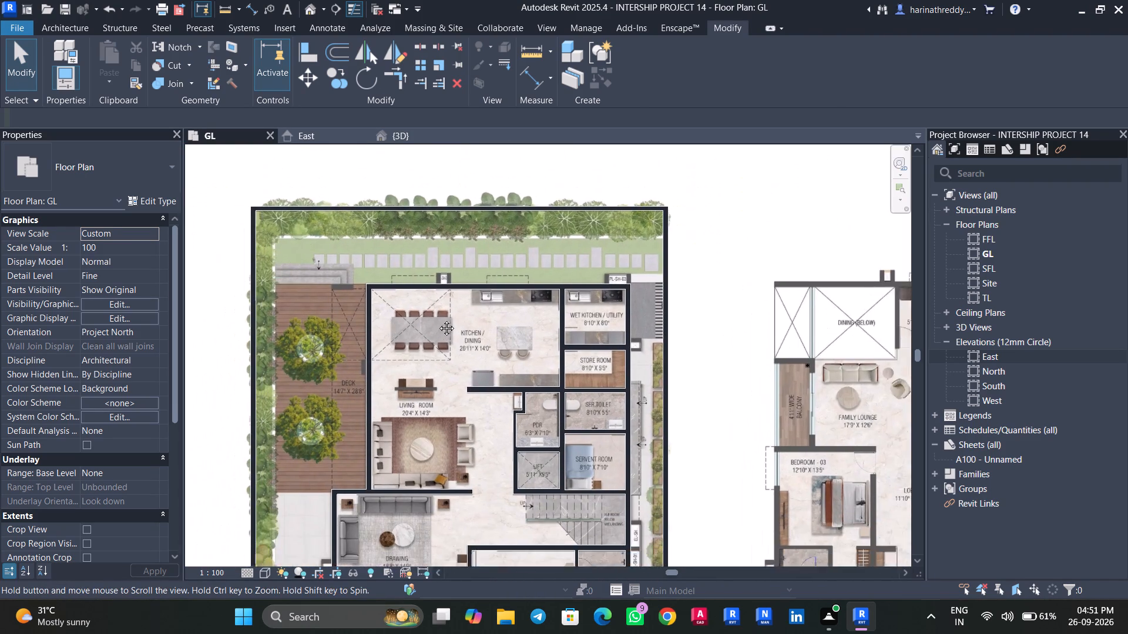
middle_drag(438, 319, 474, 267)
Examine the deck-side wall of the dining and living rooms against the plan, around the small pier projecting onto the deck.
scroll(474, 267, up, 1)
scroll(337, 214, up, 7)
middle_drag(369, 227, 384, 291)
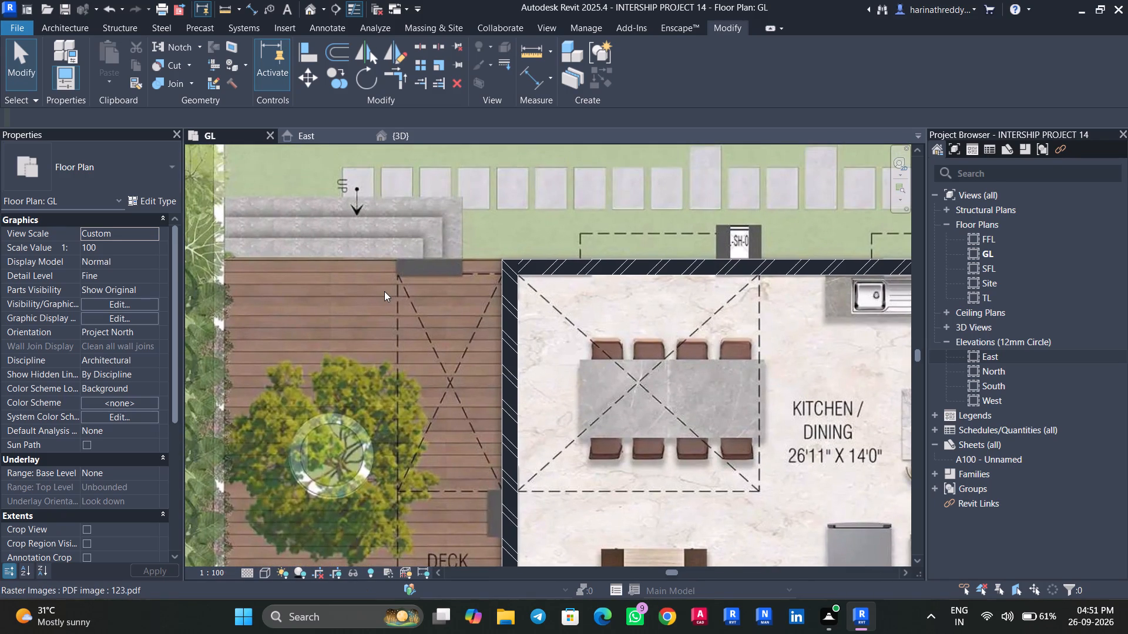
scroll(387, 291, down, 5)
middle_drag(402, 317, 417, 240)
scroll(417, 240, up, 1)
click(468, 353)
scroll(494, 365, up, 4)
scroll(494, 365, down, 2)
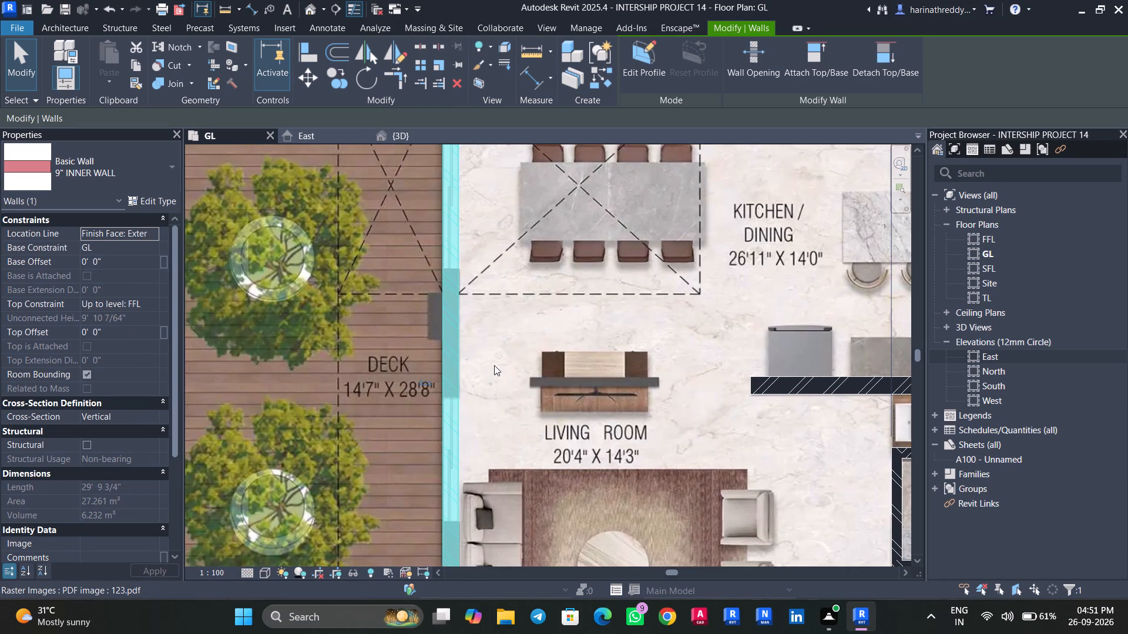
scroll(494, 365, down, 2)
scroll(427, 339, up, 8)
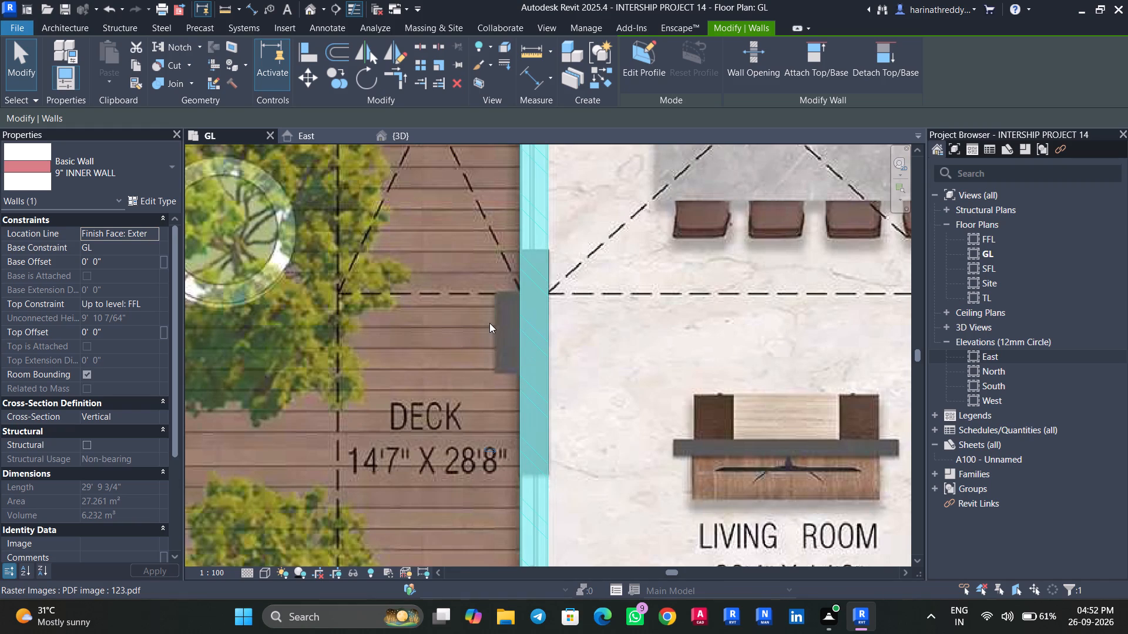
scroll(498, 334, up, 5)
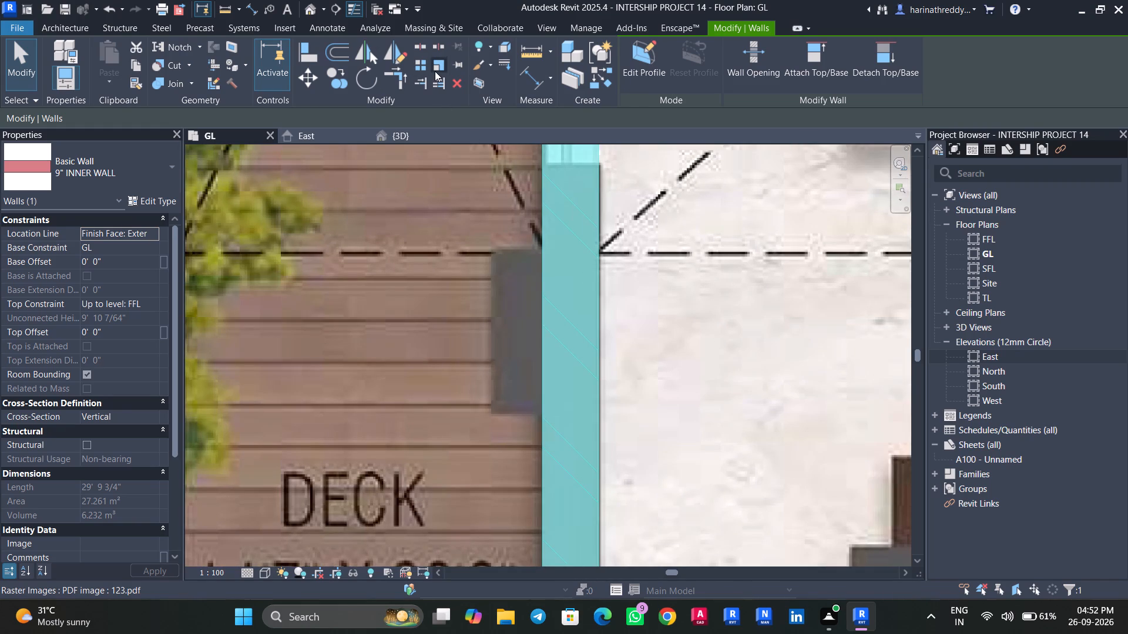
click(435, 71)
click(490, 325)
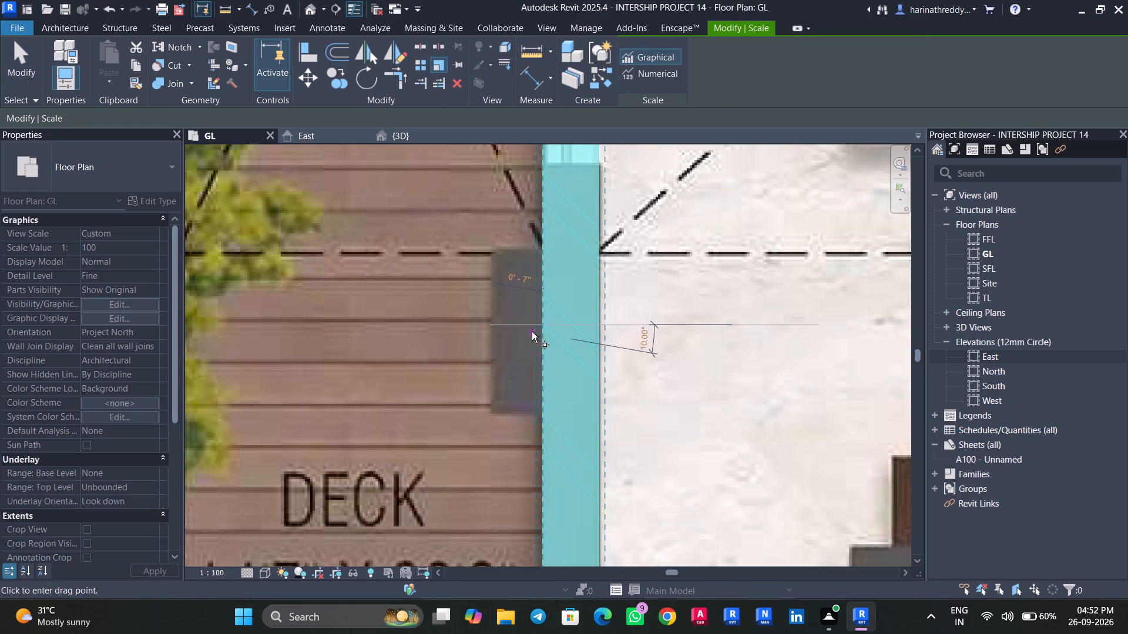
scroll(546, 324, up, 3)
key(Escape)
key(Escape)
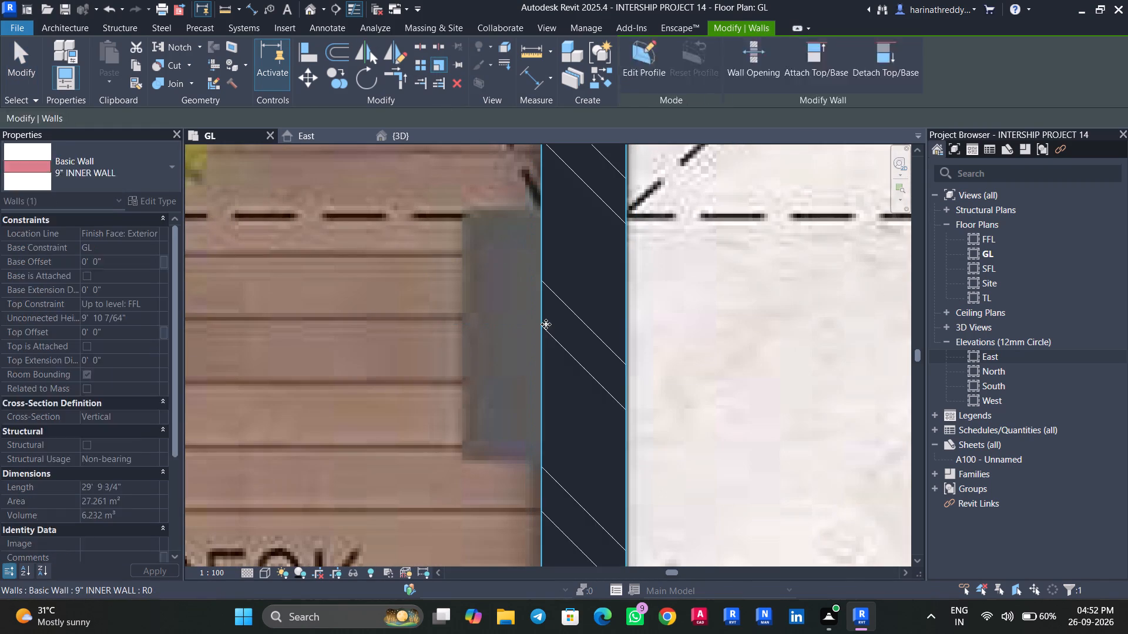
Draw a 9" INNER WALL pier about 2'-2" long over the grey block on the deck side of the living/dining wall.
text(WA)
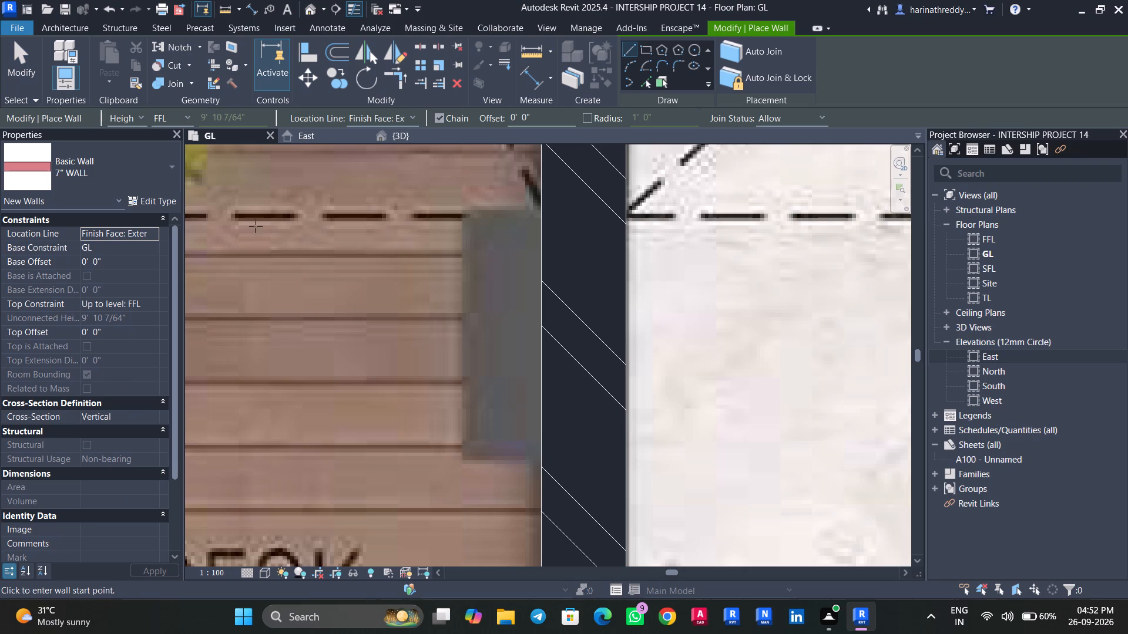
click(153, 168)
click(81, 265)
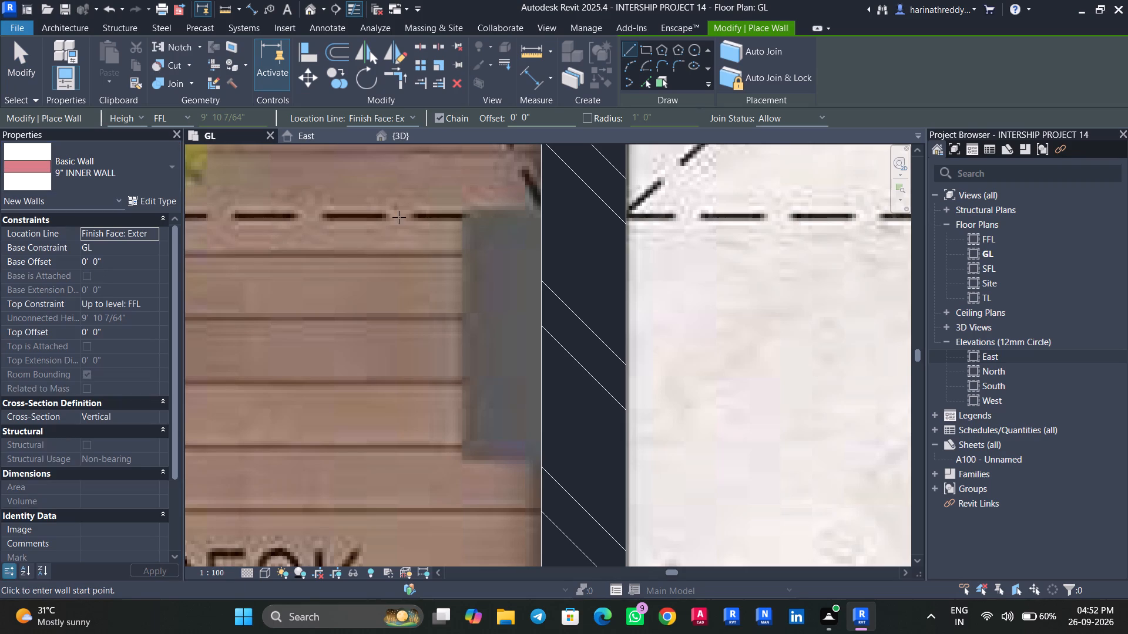
click(464, 213)
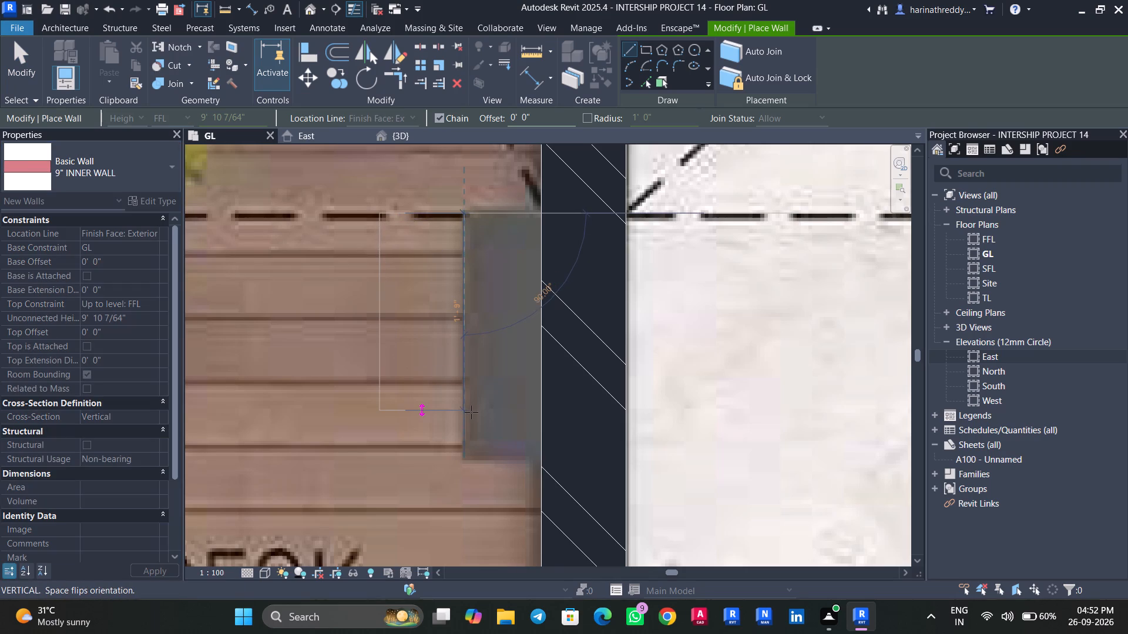
key(space)
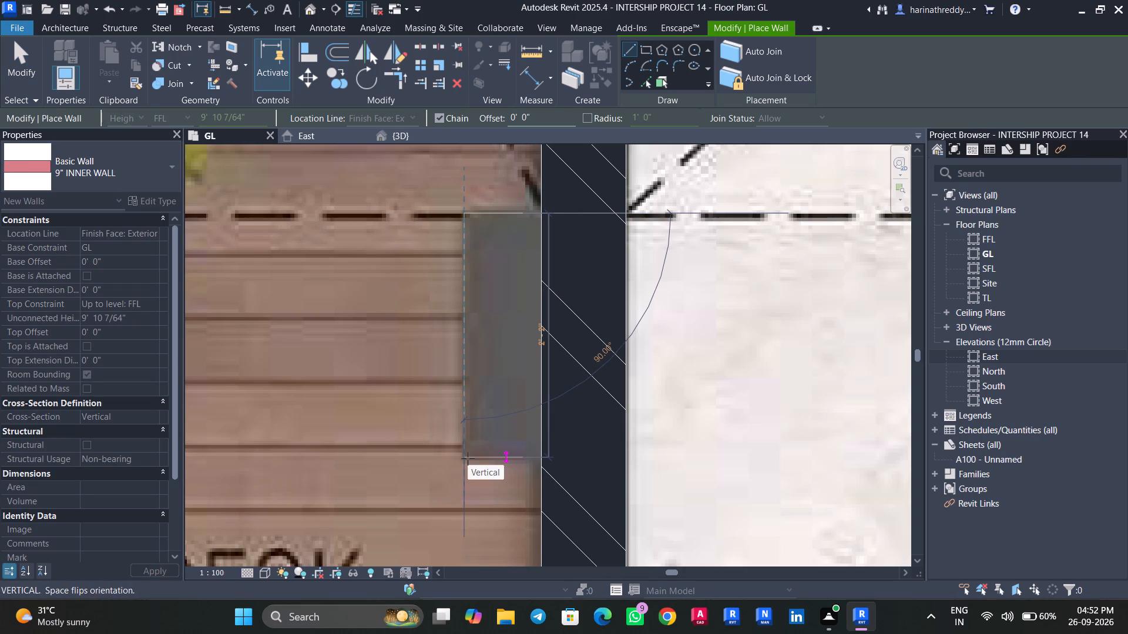
click(468, 459)
key(Escape)
key(Escape)
key(Escape)
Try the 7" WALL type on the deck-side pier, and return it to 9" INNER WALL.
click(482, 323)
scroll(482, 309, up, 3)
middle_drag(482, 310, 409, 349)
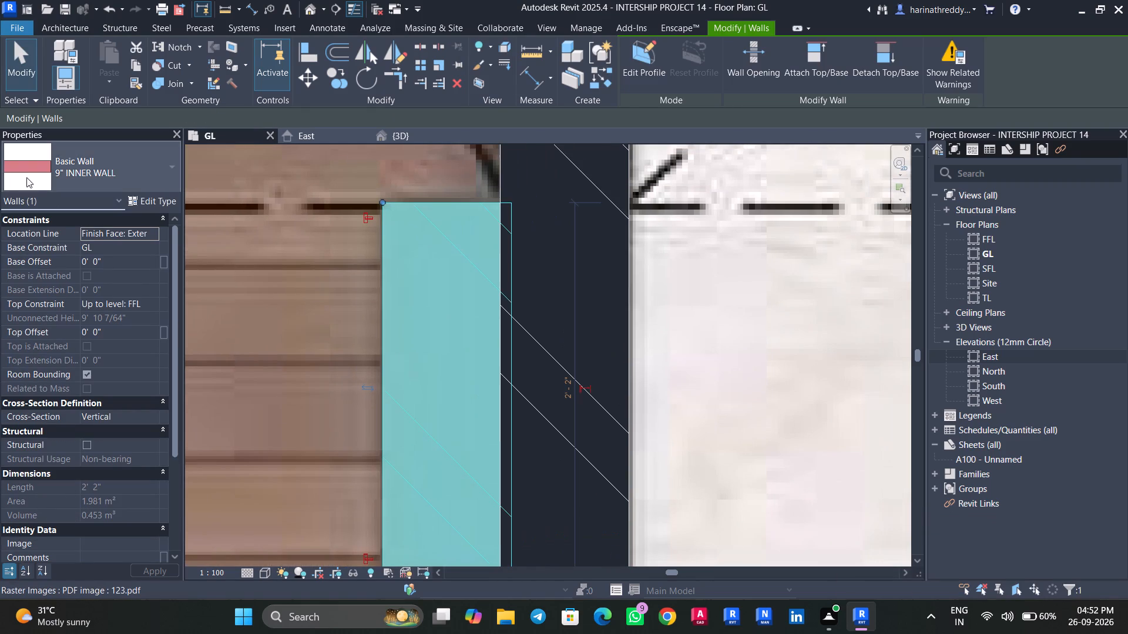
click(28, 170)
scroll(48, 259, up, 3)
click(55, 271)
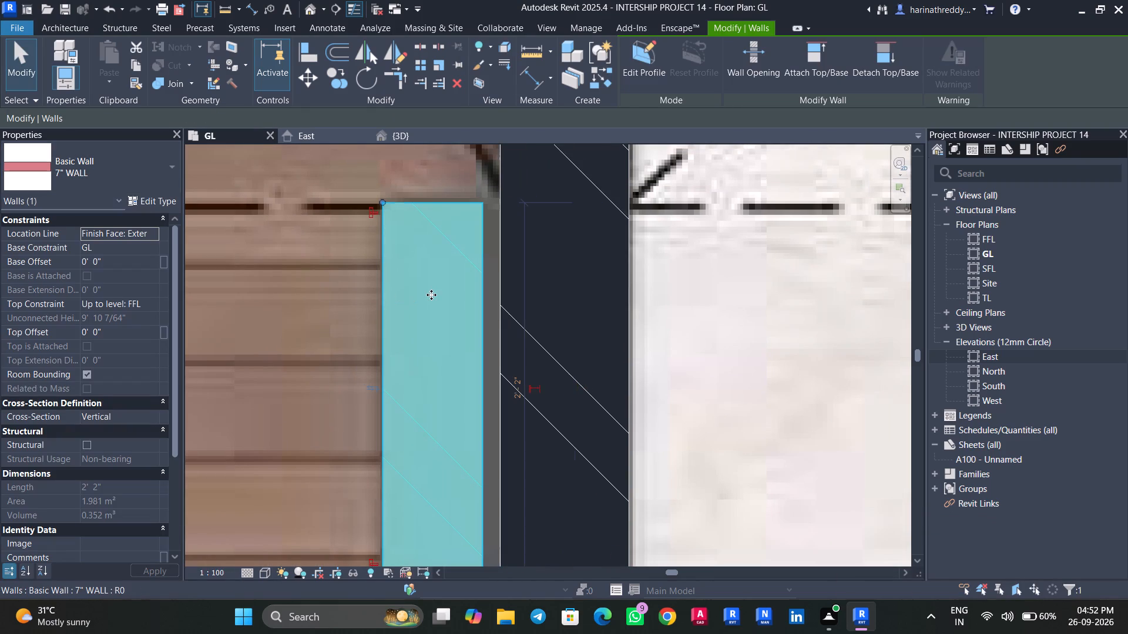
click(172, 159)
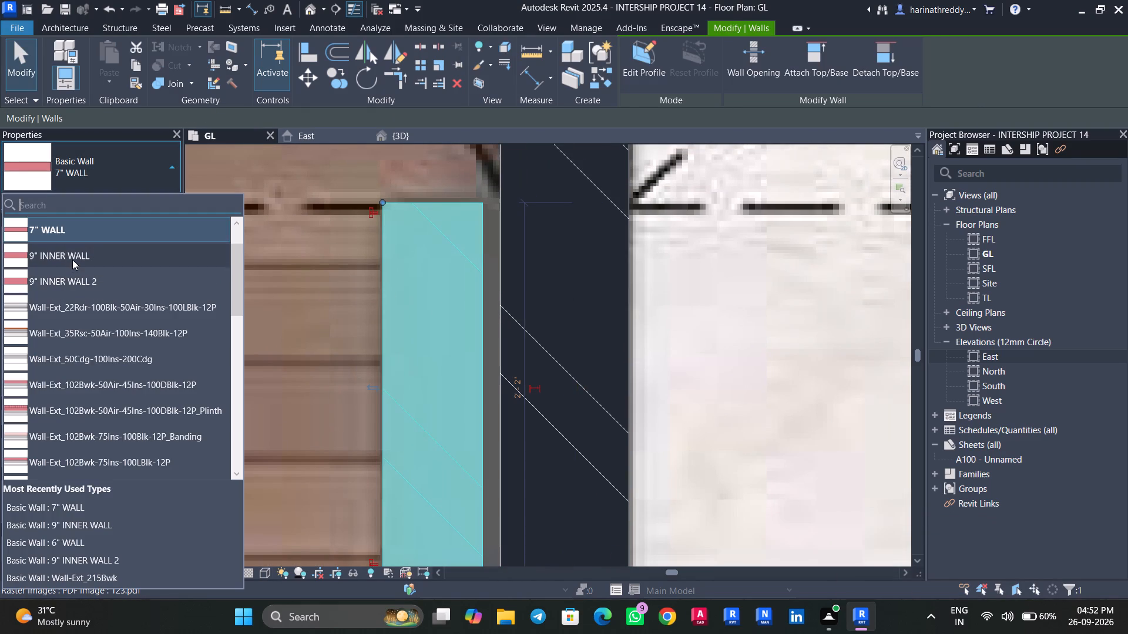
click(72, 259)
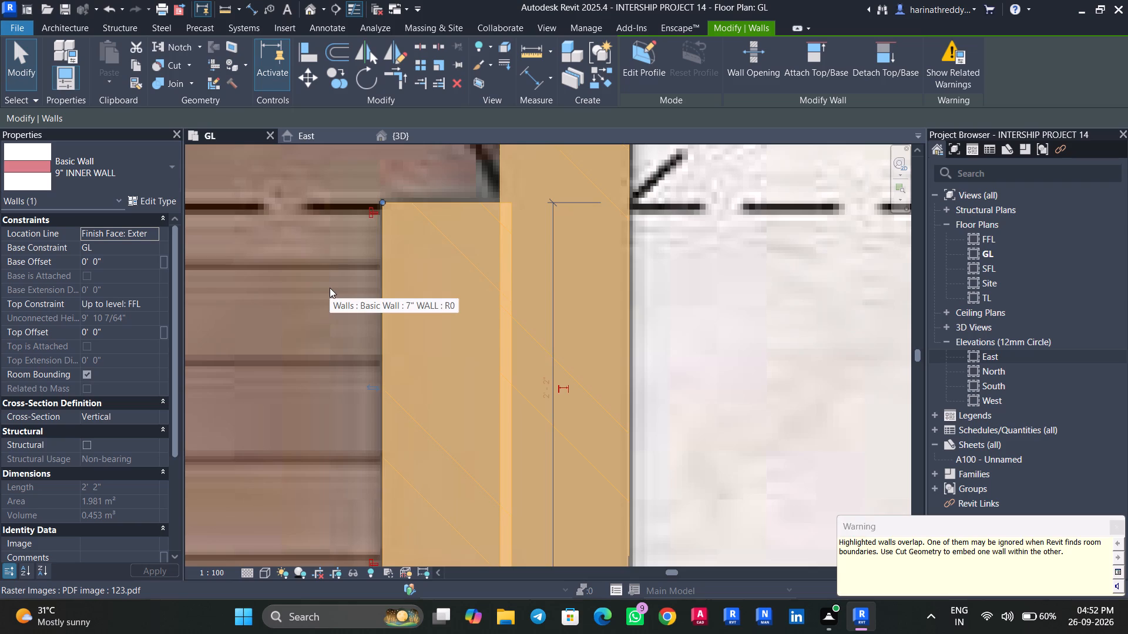
Nudge the pier four increments towards the deck, away from the living/dining wall.
key(Left)
key(Left)
key(Left)
key(Left)
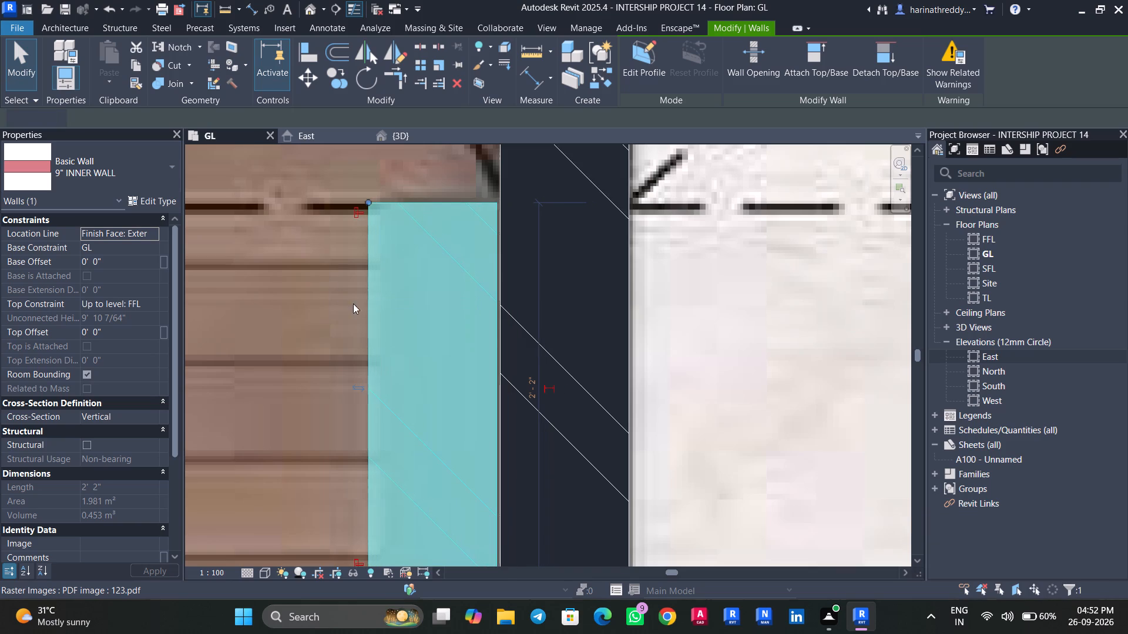
Change the deck-side pier's wall type to 7" WALL.
middle_drag(347, 315, 327, 242)
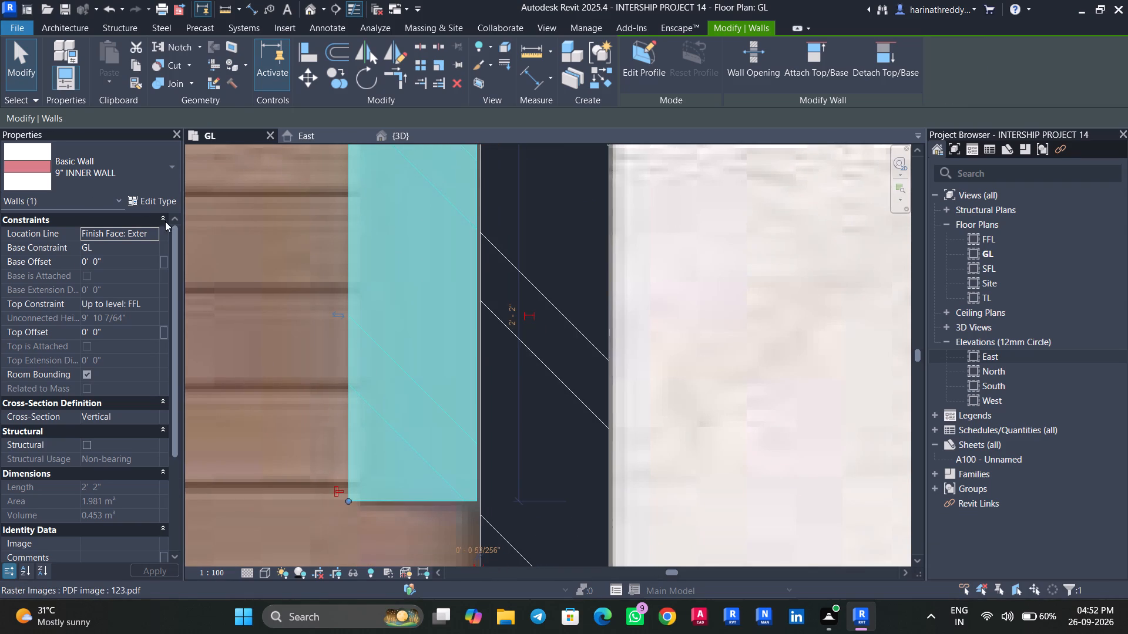
click(164, 211)
click(1066, 41)
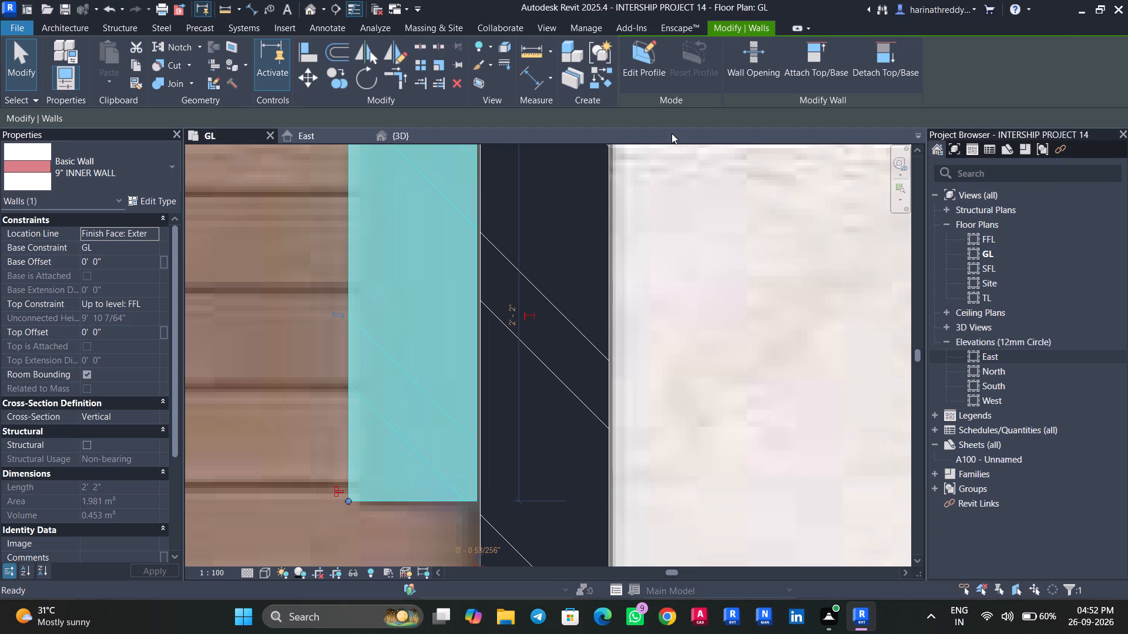
click(108, 176)
scroll(97, 252, up, 3)
click(82, 282)
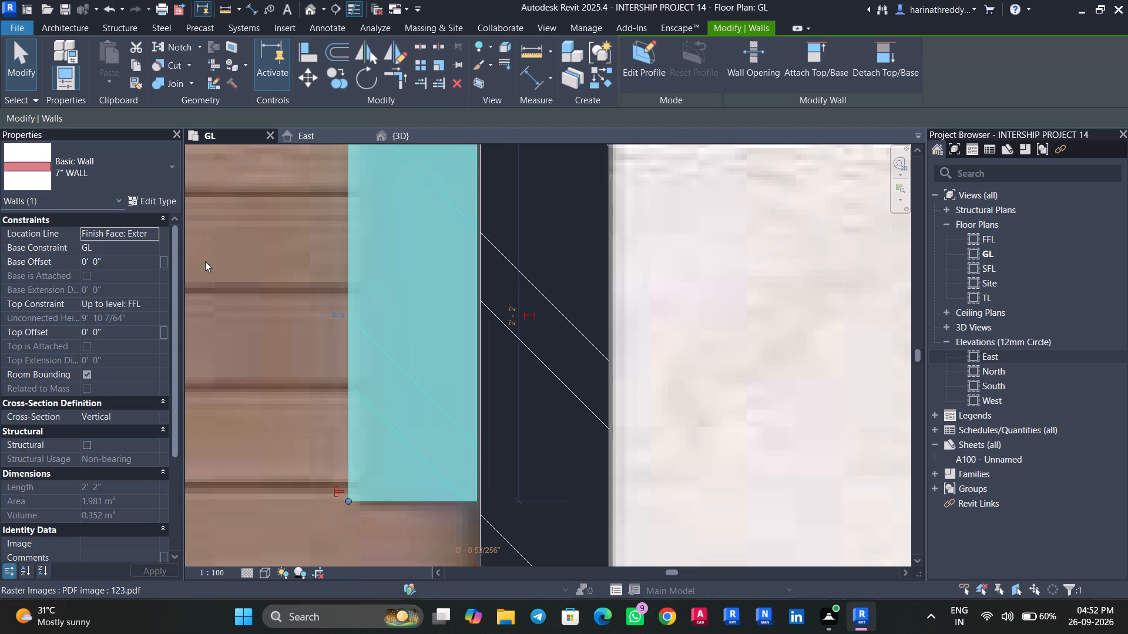
key(Escape)
key(Escape)
Nudge the pier nine increments towards the living/dining wall and one increment back towards the deck.
click(408, 318)
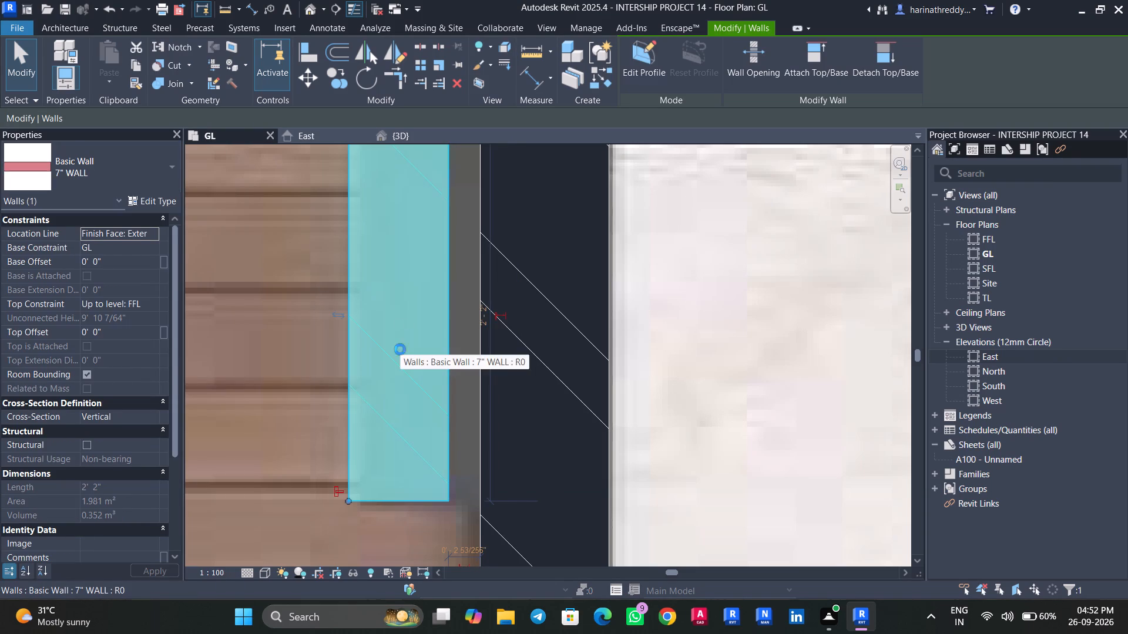
key(Right)
key(Right)
key(Right)
key(Right)
key(Right)
key(Right)
key(Right)
key(Right)
key(Right)
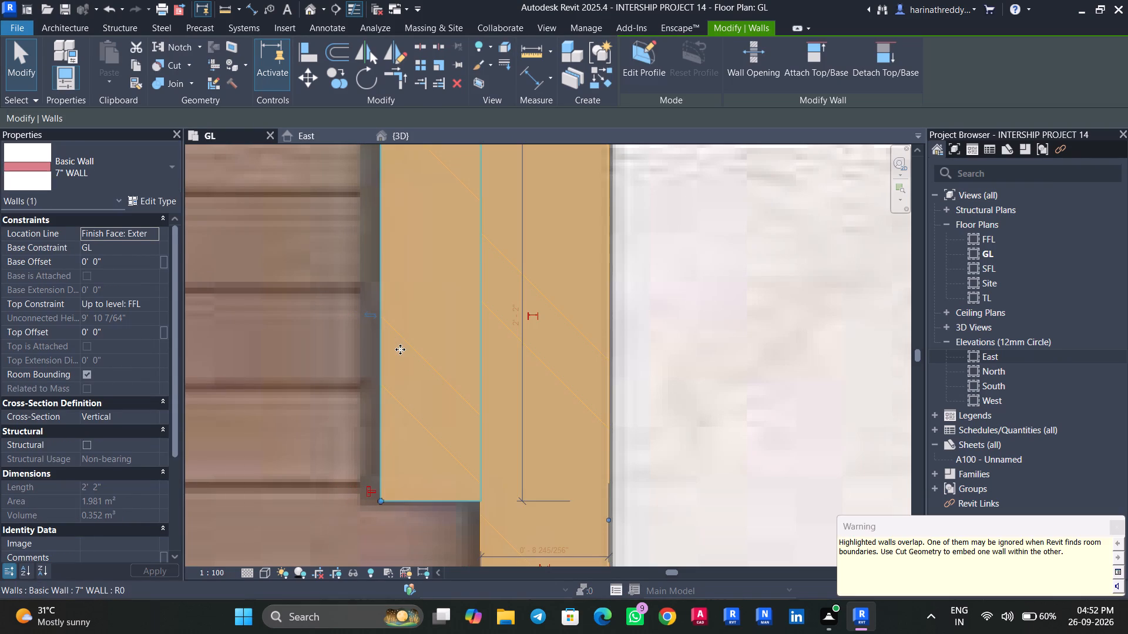
key(Left)
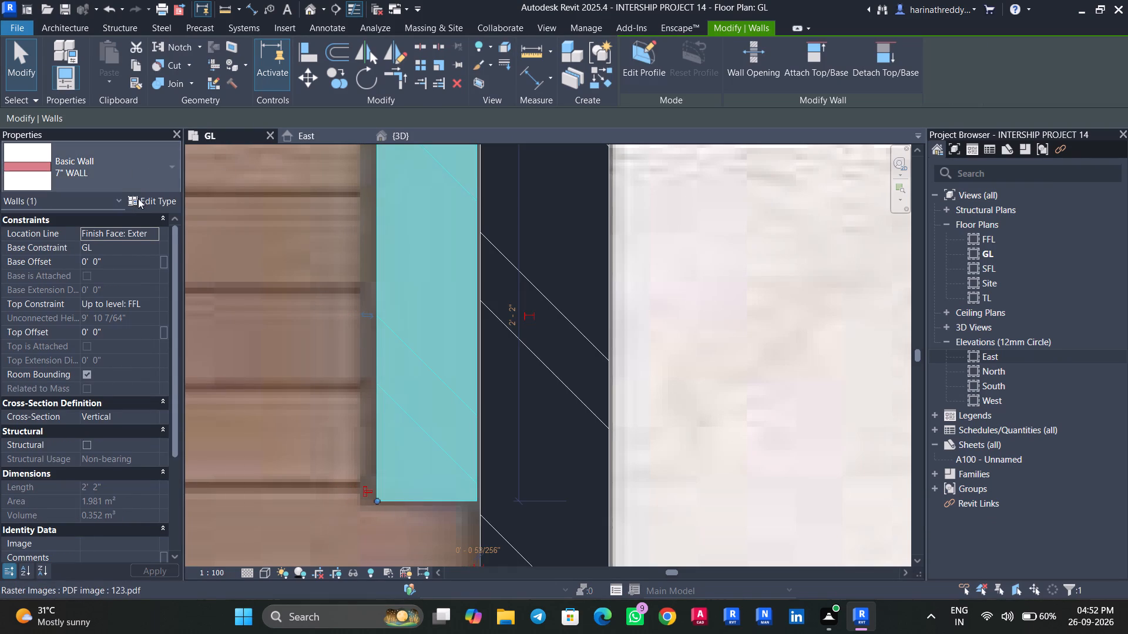
Duplicate the pier's wall type as 8" WALL and set its brick structure layer thickness to 8".
click(138, 198)
click(1024, 96)
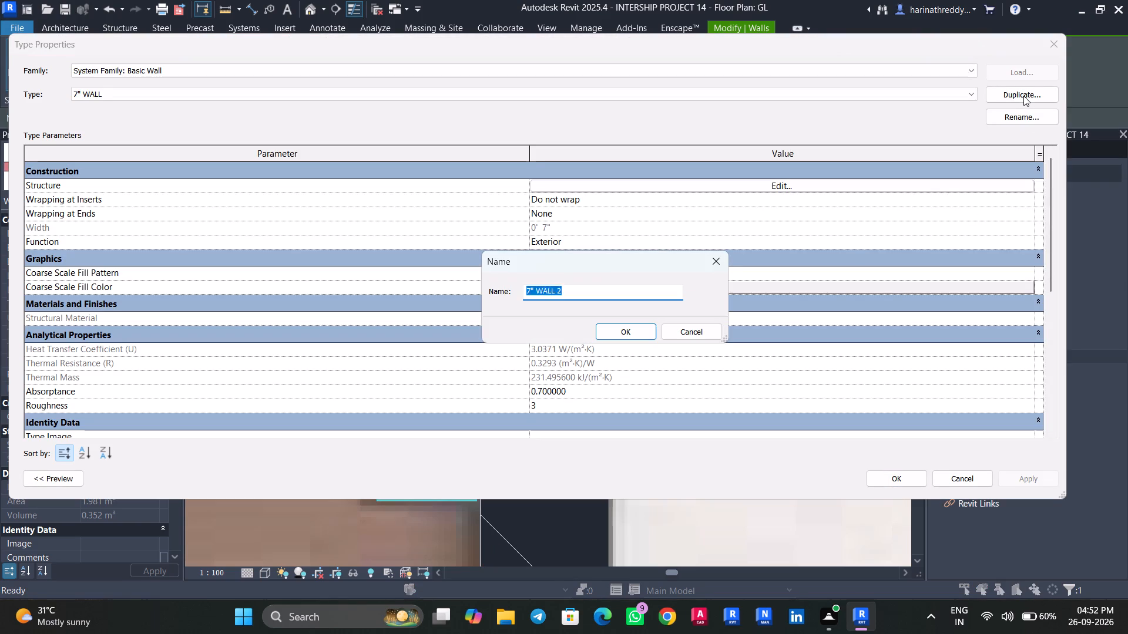
text(8" WALL)
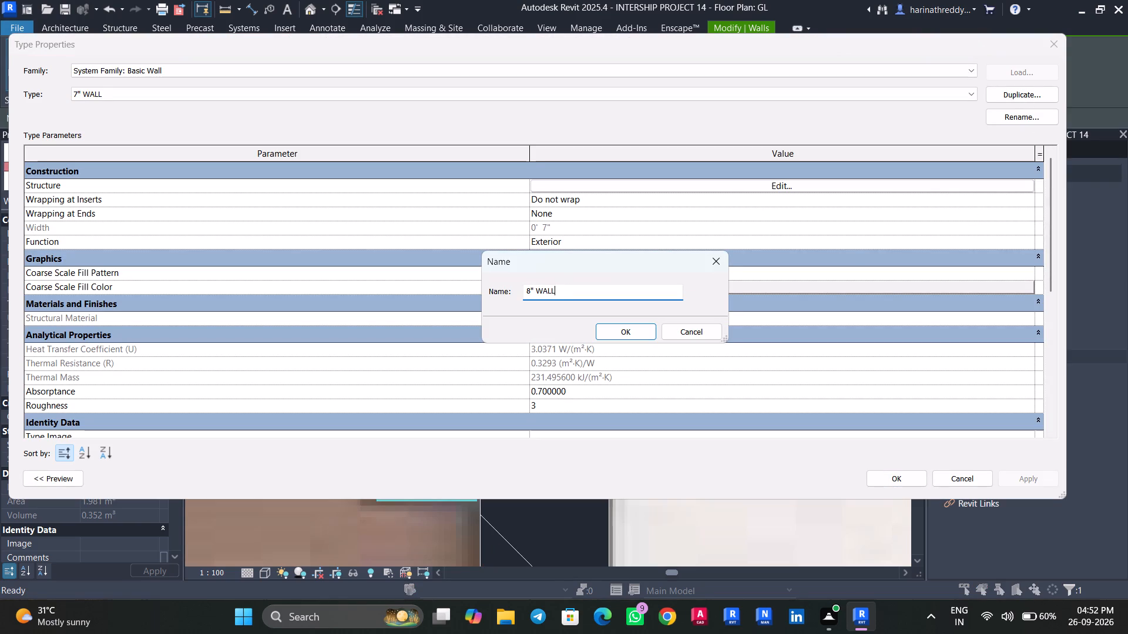
key(Return)
click(827, 183)
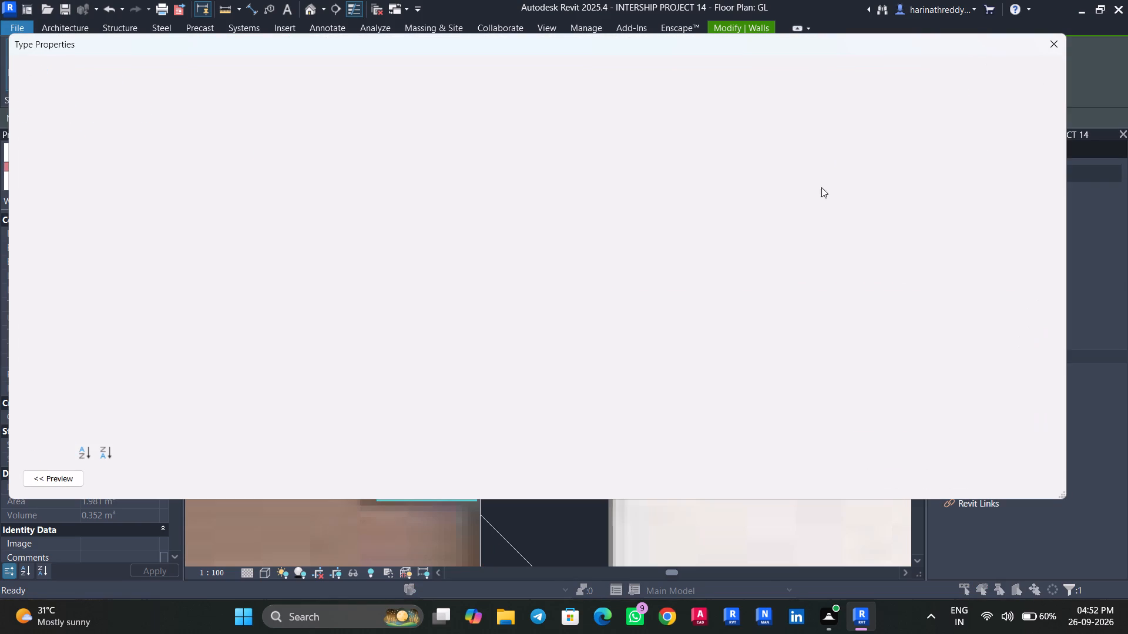
click(578, 183)
text(8")
key(Return)
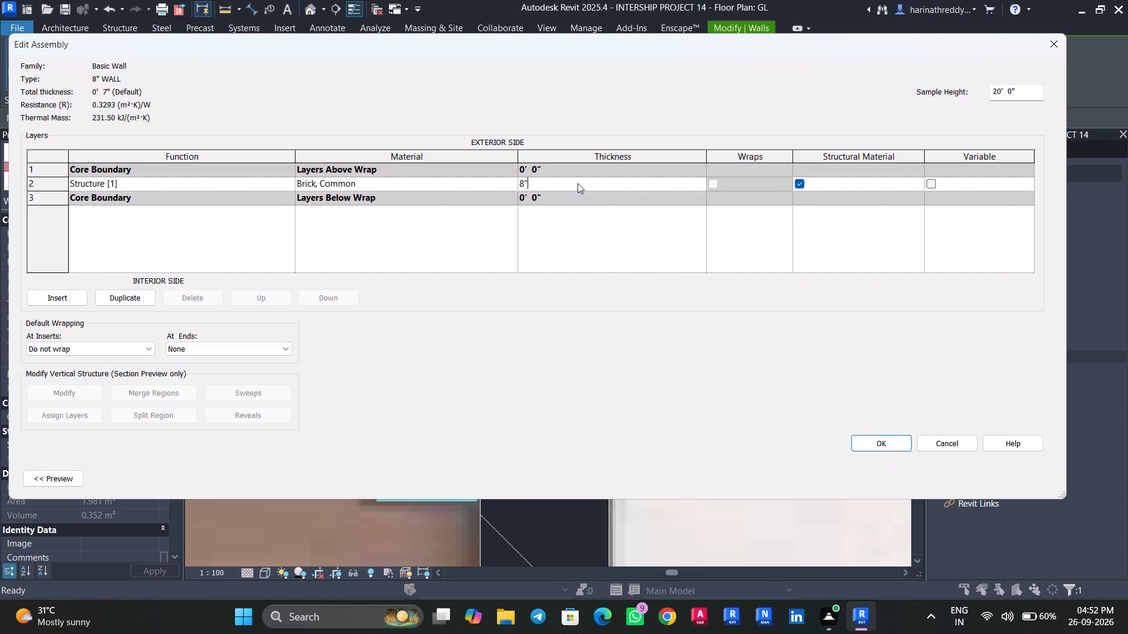
click(874, 442)
click(1042, 484)
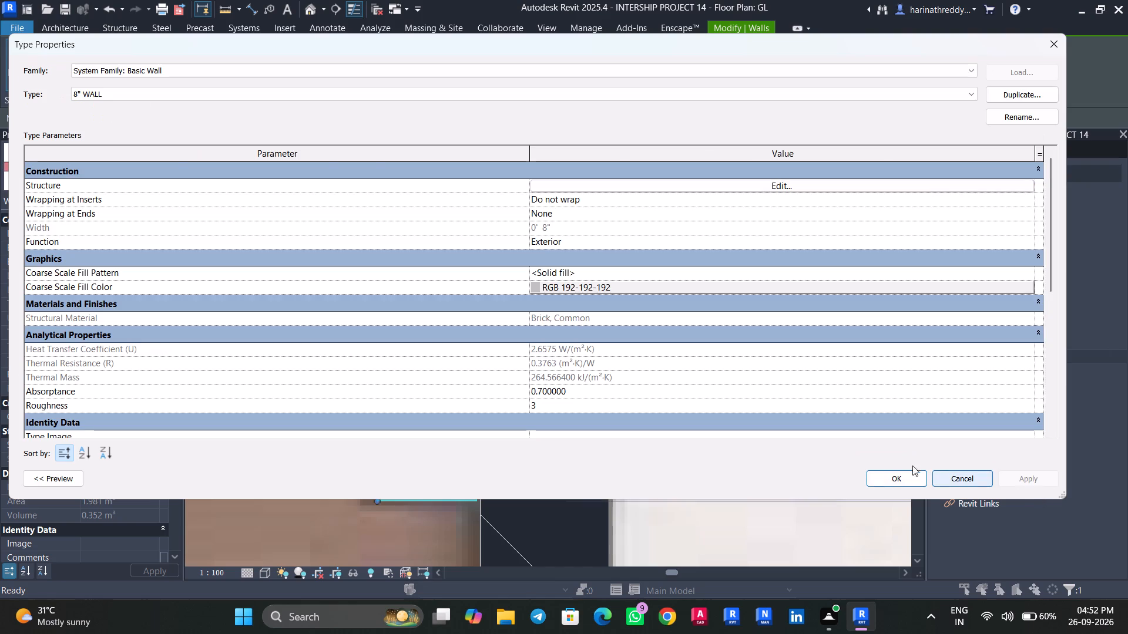
click(917, 472)
click(596, 366)
click(600, 361)
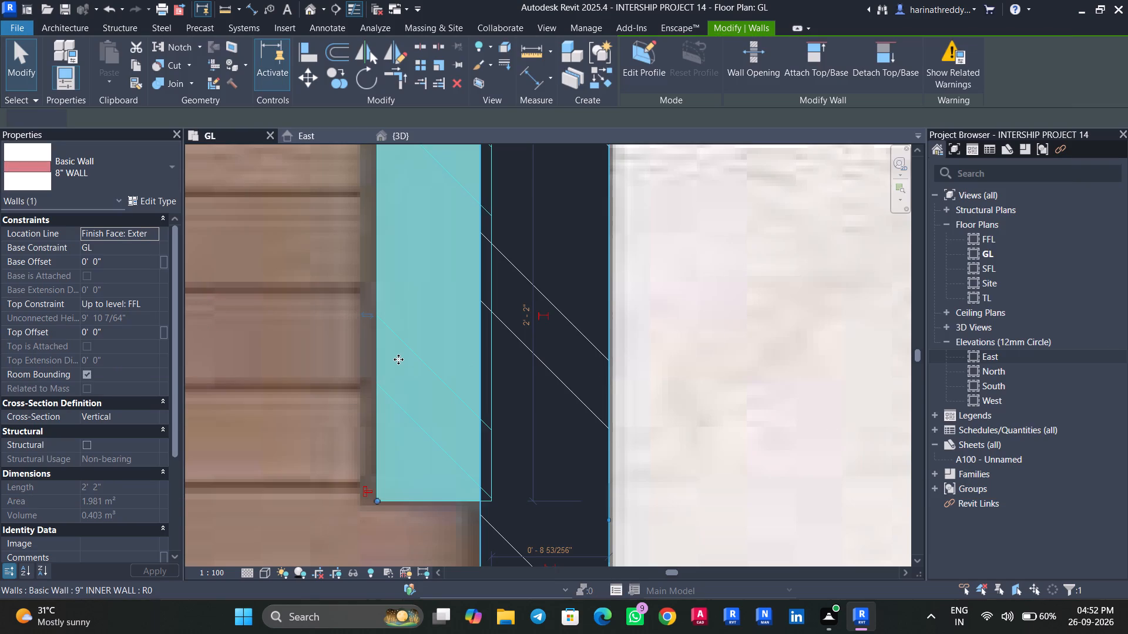
Nudge the 8" pier four increments towards the deck and one back, so it sits against the living/dining wall.
key(Left)
key(Left)
key(Left)
key(Left)
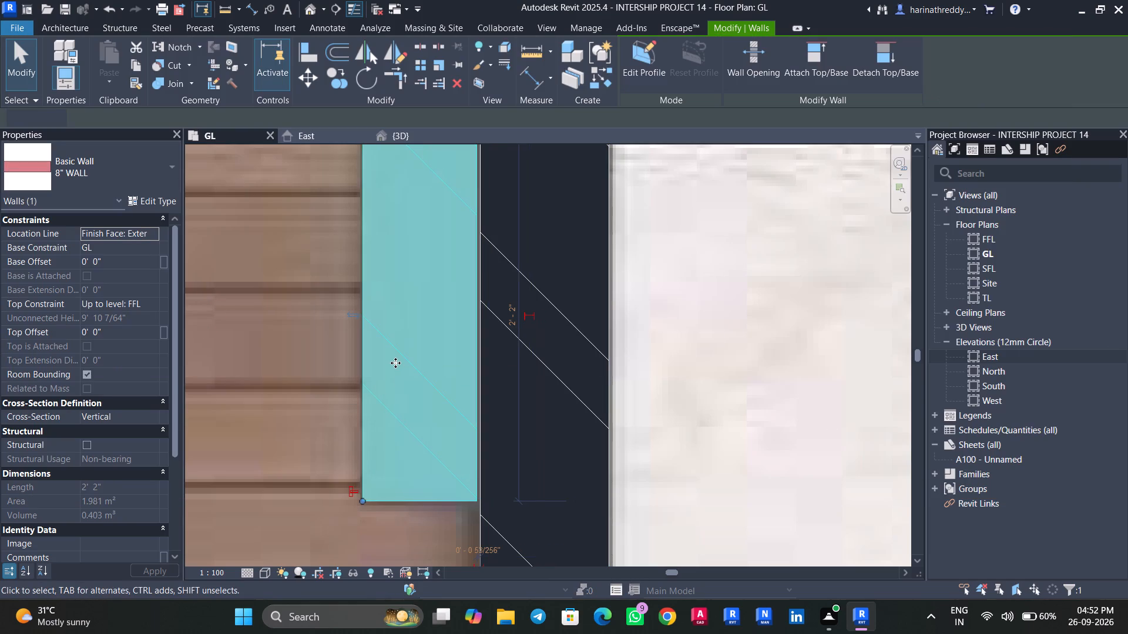
key(Right)
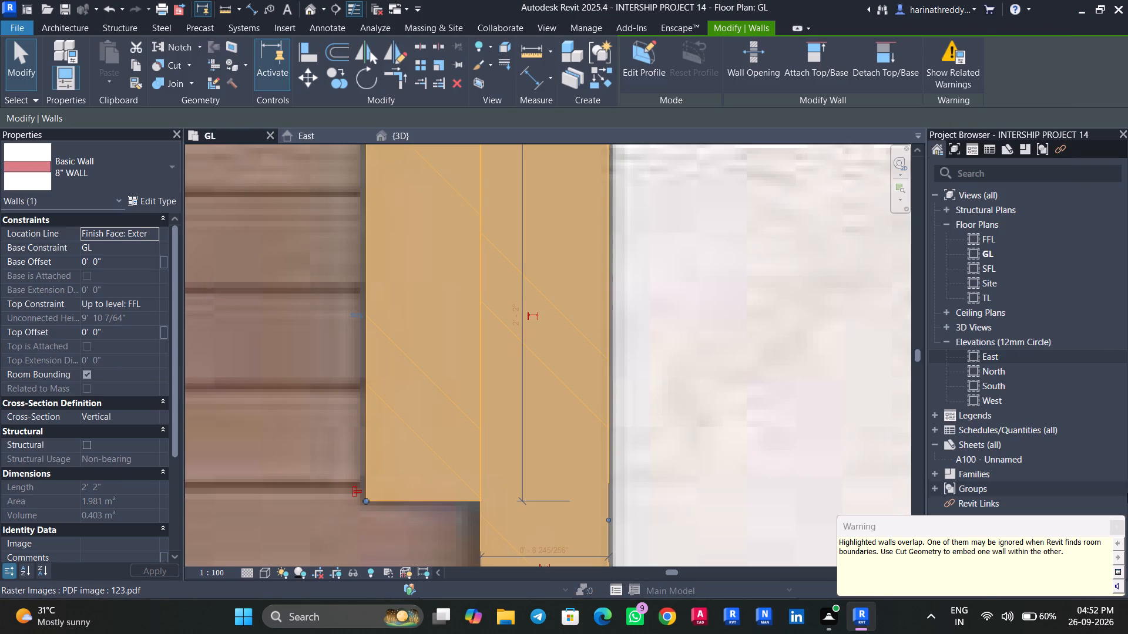
click(1118, 522)
key(Escape)
key(Escape)
click(394, 332)
scroll(385, 338, down, 8)
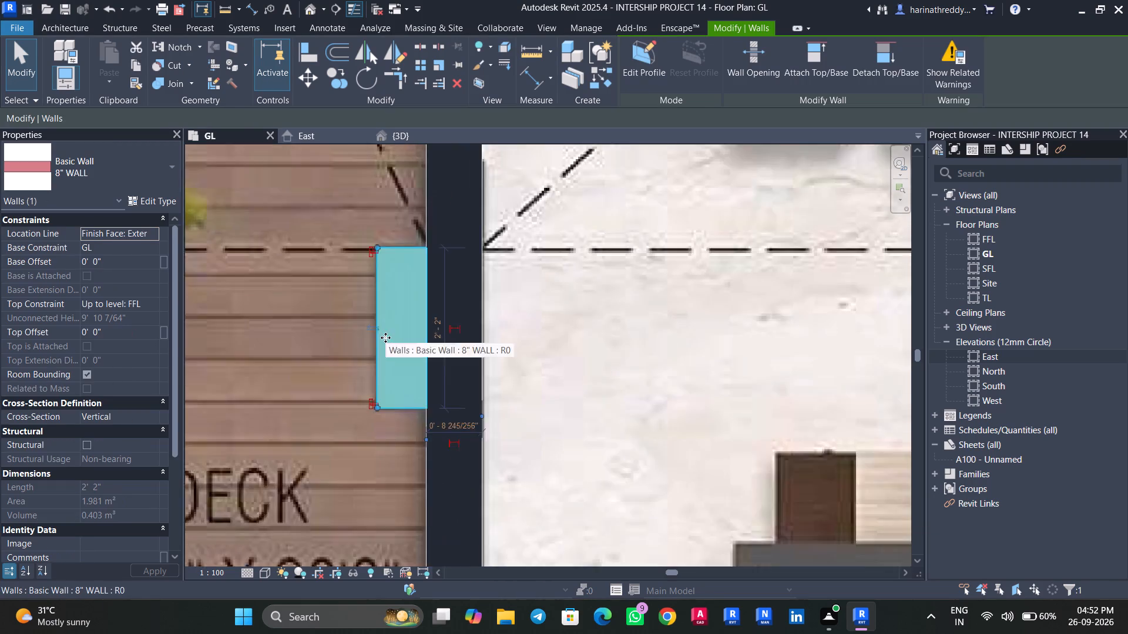
scroll(385, 338, down, 3)
click(405, 144)
key(Escape)
key(Escape)
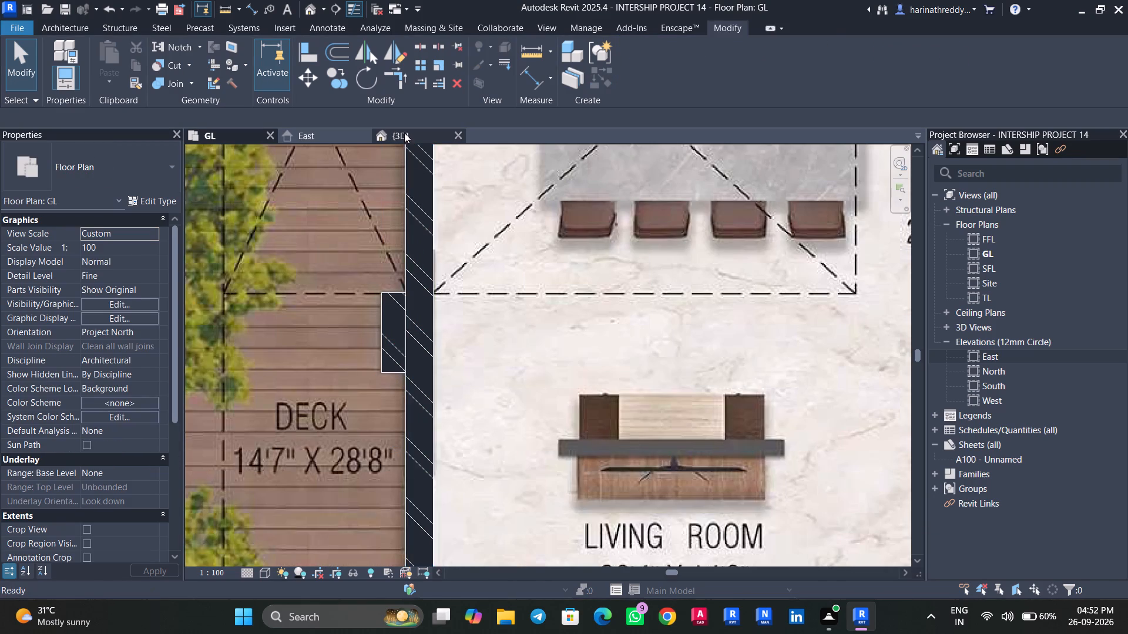
Examine the wall model in the 3D view, focusing on the new deck-side pier and its junction with the house wall.
click(404, 133)
scroll(634, 479, down, 3)
shift+middle_drag(629, 481, 635, 562)
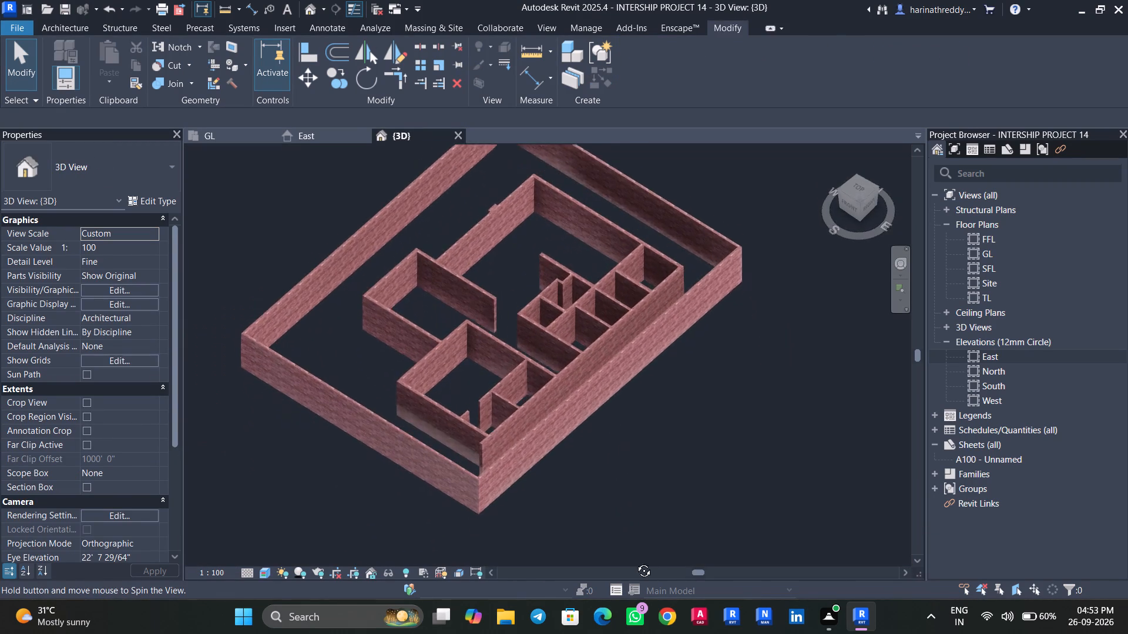
shift+middle_drag(635, 562, 640, 575)
shift+middle_drag(621, 482, 730, 444)
scroll(664, 467, up, 1)
middle_drag(664, 467, 728, 298)
shift+middle_drag(652, 349, 684, 329)
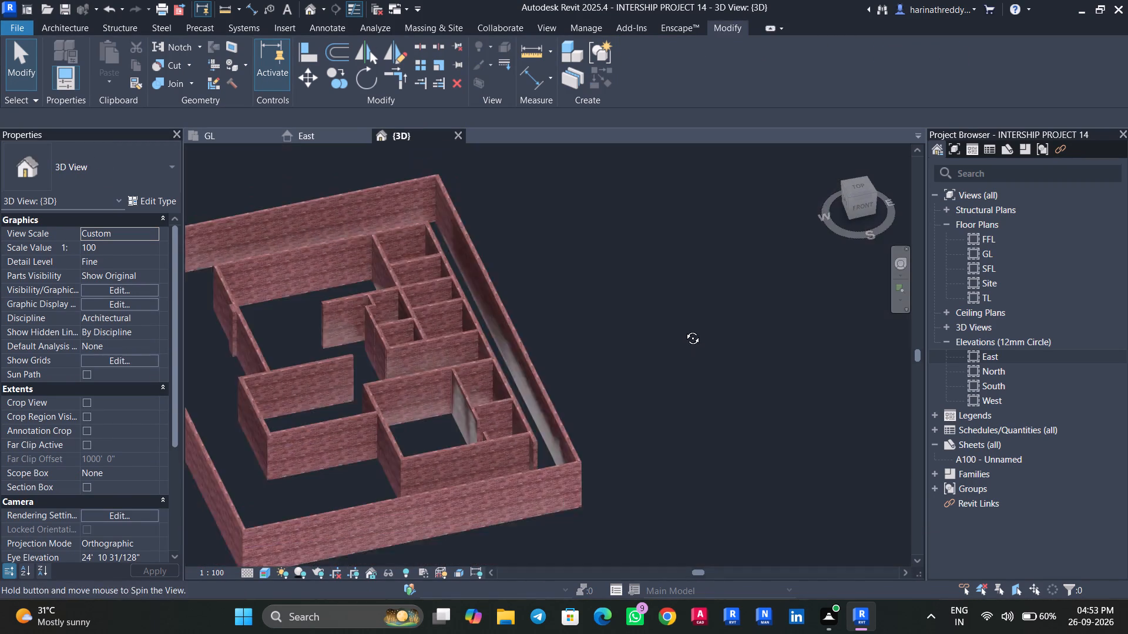
shift+middle_drag(684, 329, 686, 329)
middle_drag(663, 355, 738, 303)
scroll(347, 313, up, 5)
scroll(256, 298, down, 1)
scroll(256, 298, up, 6)
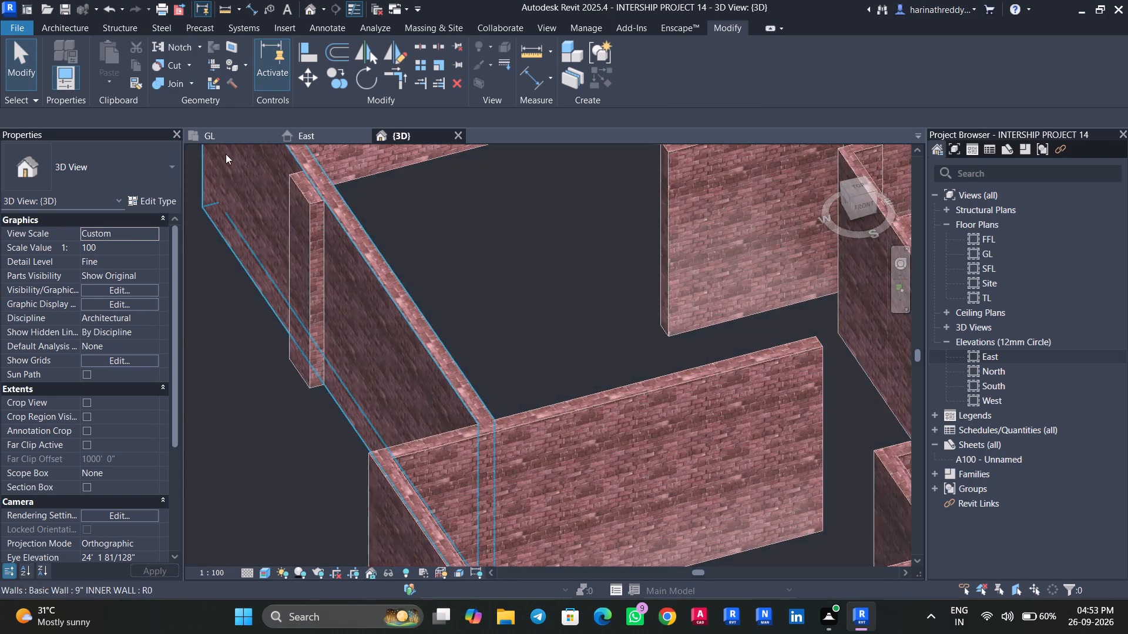
Return to the GL floor plan and save the project.
click(228, 135)
scroll(305, 308, down, 12)
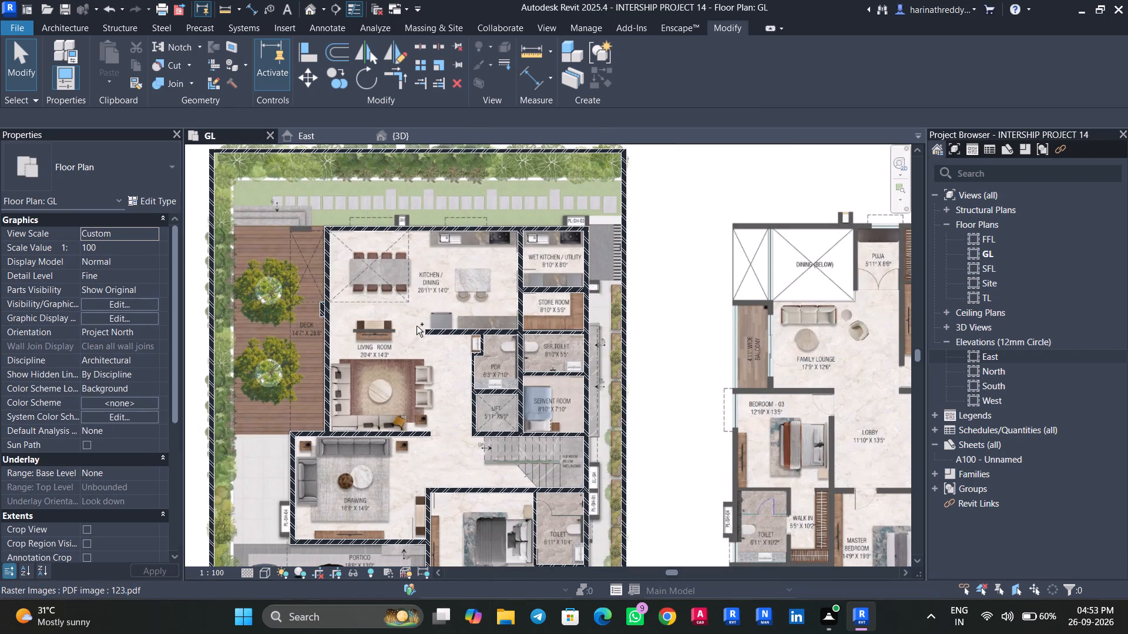
key(ctrl+s)
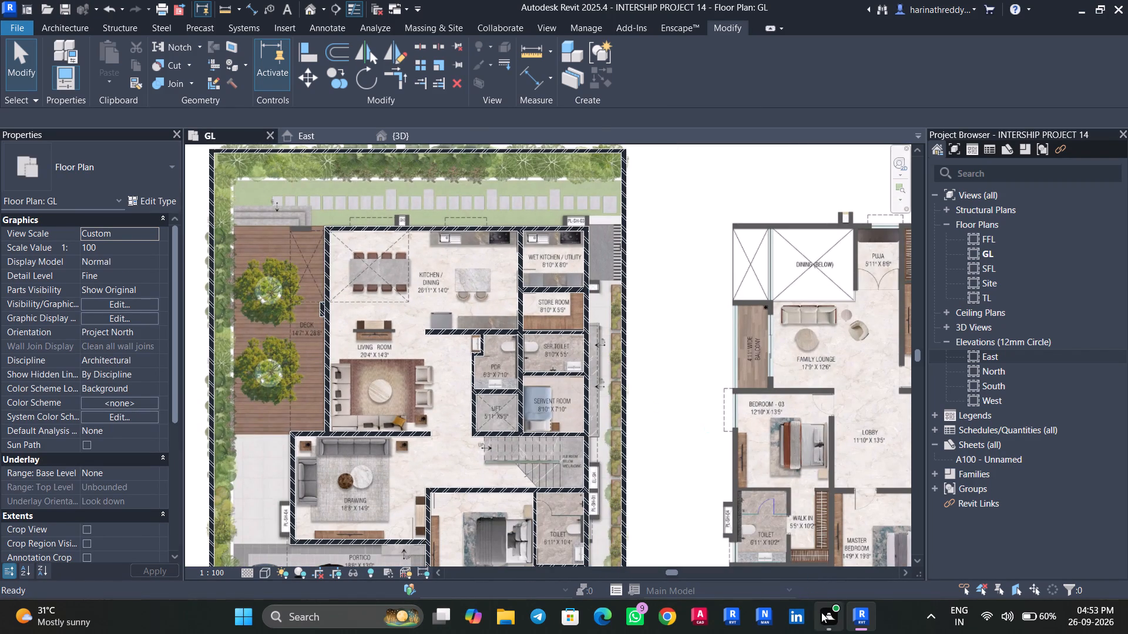
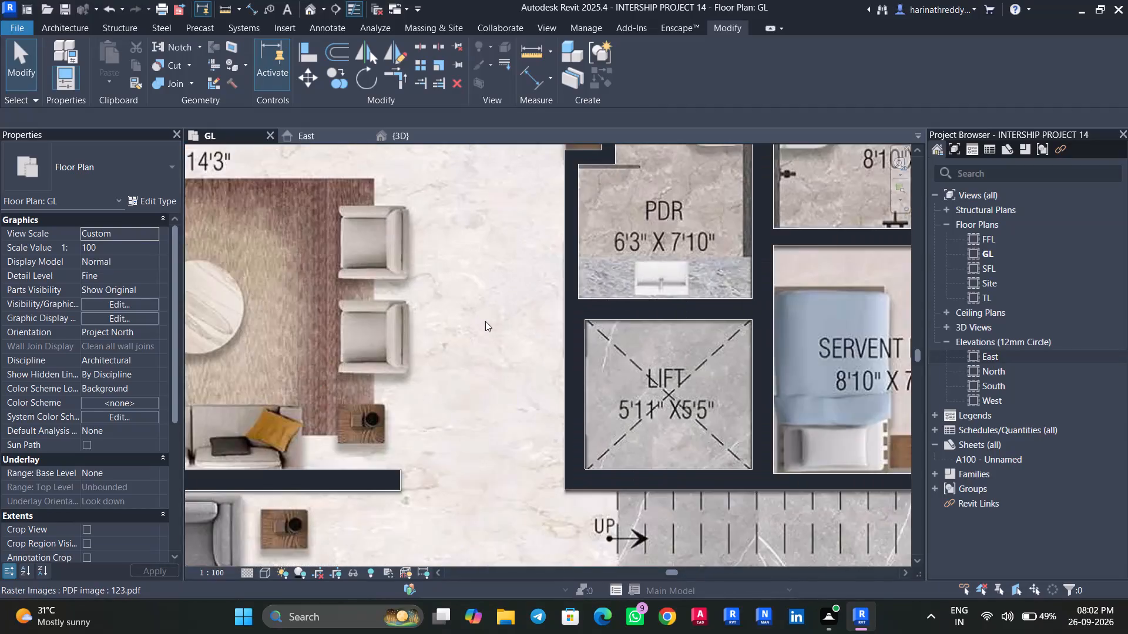
Examine the GL plan room by room, from the kitchen and stair to the portico, plot edges and the steps beside the deck.
middle_drag(485, 321, 471, 391)
scroll(478, 366, down, 4)
middle_drag(478, 334, 478, 369)
middle_drag(599, 317, 569, 378)
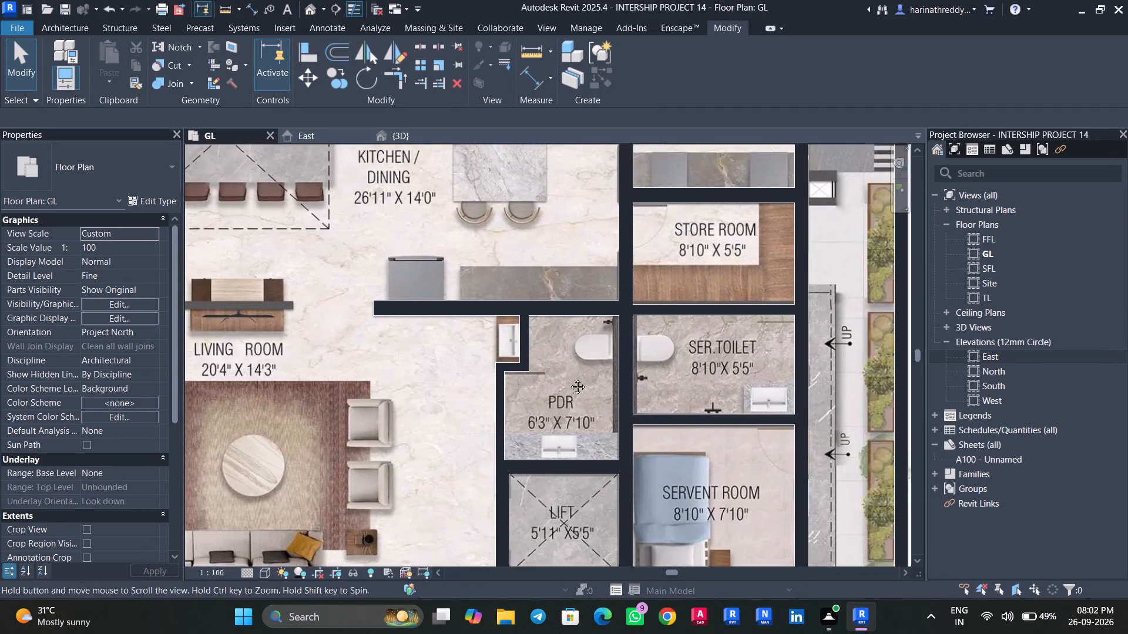
middle_drag(569, 378, 570, 380)
middle_drag(530, 248, 545, 379)
scroll(543, 305, down, 2)
middle_drag(575, 322, 552, 153)
middle_drag(453, 417, 483, 269)
middle_drag(478, 336, 521, 221)
click(421, 248)
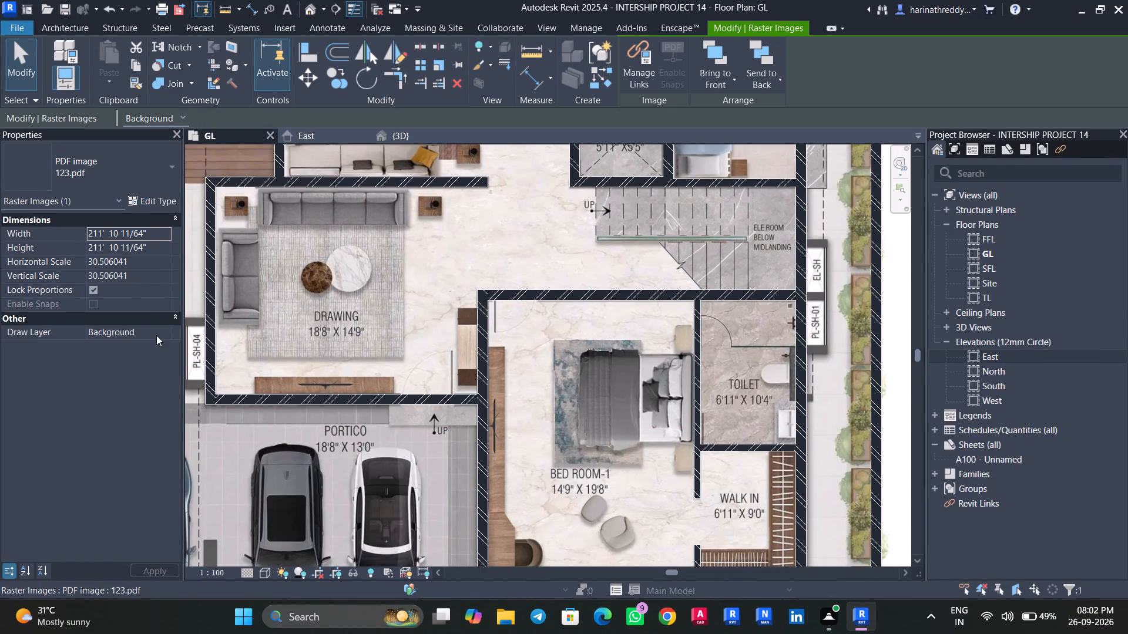
click(160, 331)
key(Escape)
key(Escape)
scroll(318, 299, down, 4)
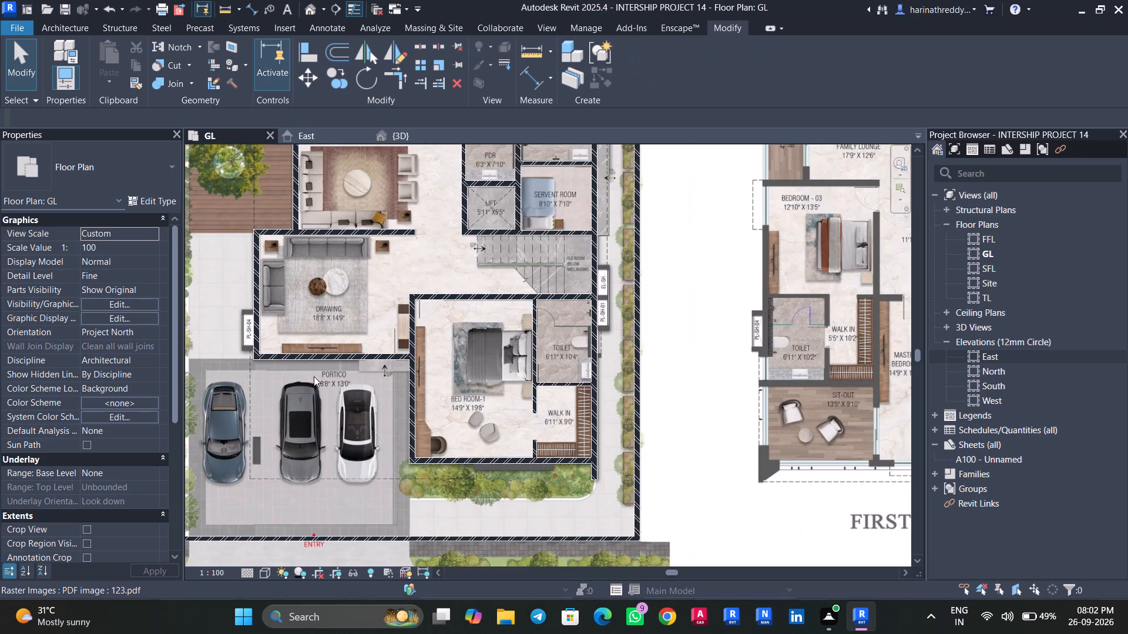
middle_drag(315, 372, 323, 294)
middle_drag(303, 348, 395, 388)
middle_drag(334, 377, 319, 475)
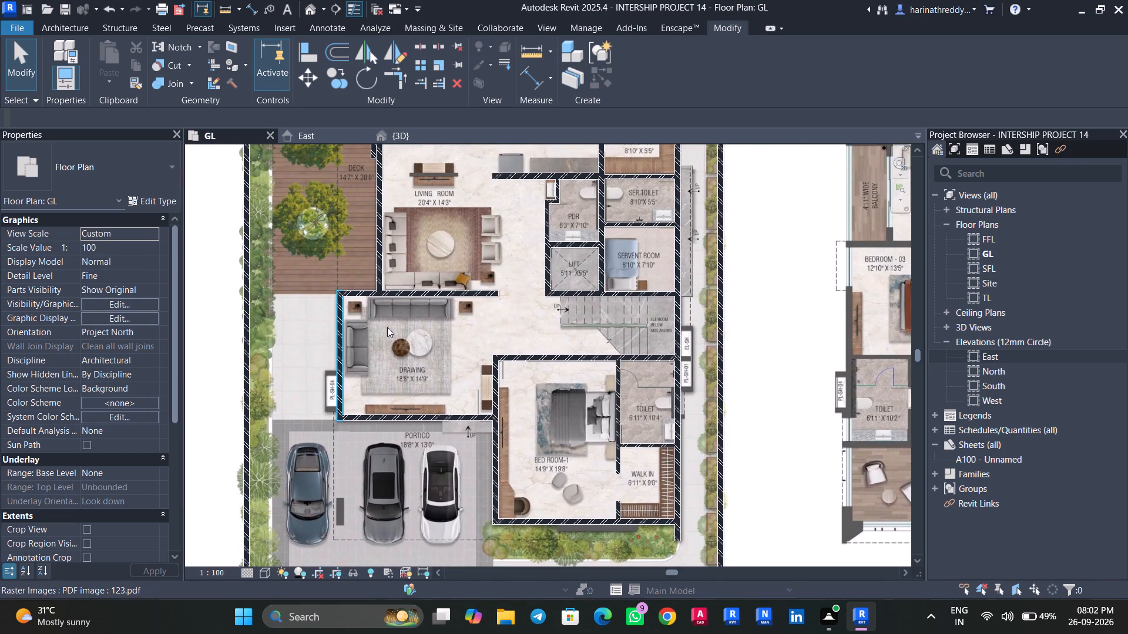
middle_drag(388, 342, 380, 452)
scroll(384, 434, up, 1)
middle_drag(439, 306, 424, 411)
middle_drag(414, 334, 414, 394)
middle_drag(403, 374, 403, 382)
scroll(286, 310, up, 8)
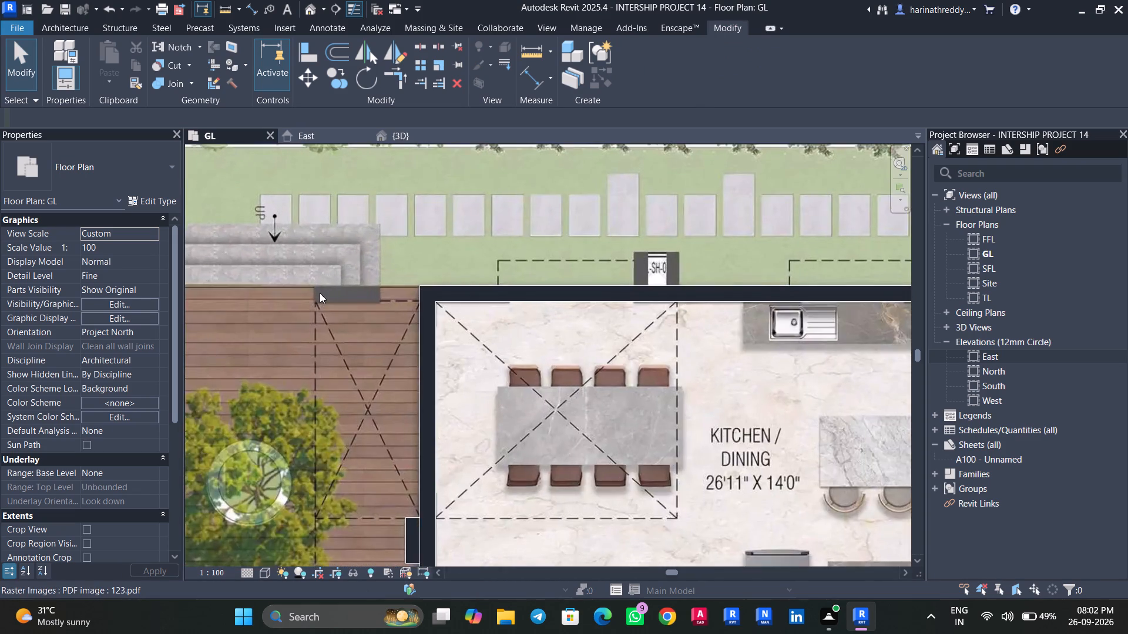
middle_drag(320, 293, 310, 325)
scroll(304, 318, down, 6)
middle_drag(435, 392, 418, 325)
scroll(411, 352, up, 3)
middle_drag(409, 353, 395, 338)
middle_drag(392, 372, 311, 328)
middle_drag(396, 353, 305, 256)
middle_drag(348, 357, 307, 278)
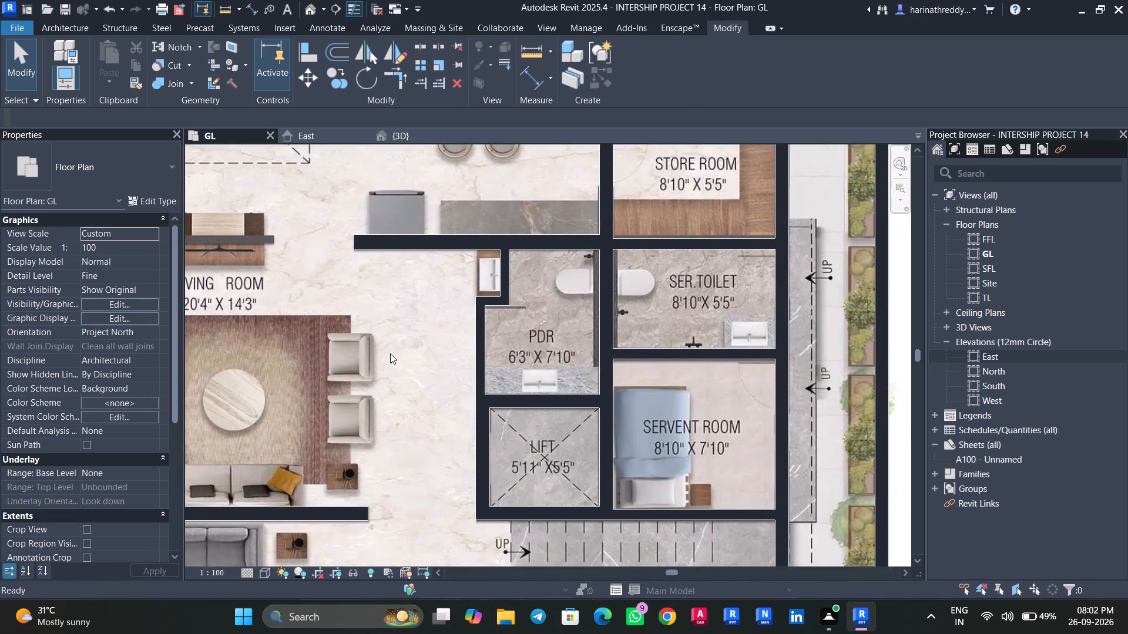
middle_drag(390, 349, 355, 303)
middle_drag(393, 370, 355, 285)
scroll(393, 369, up, 1)
middle_drag(361, 338, 342, 272)
middle_drag(359, 346, 357, 301)
middle_drag(427, 362, 412, 289)
scroll(467, 331, down, 2)
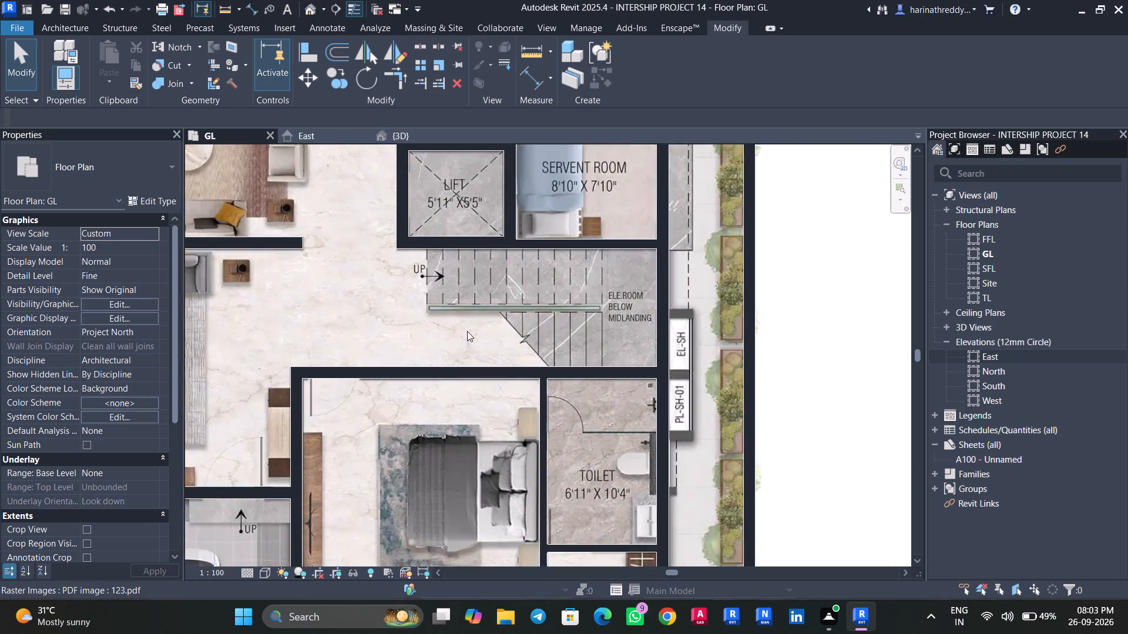
scroll(467, 331, up, 1)
scroll(467, 331, down, 8)
middle_drag(471, 394, 486, 363)
scroll(525, 357, up, 6)
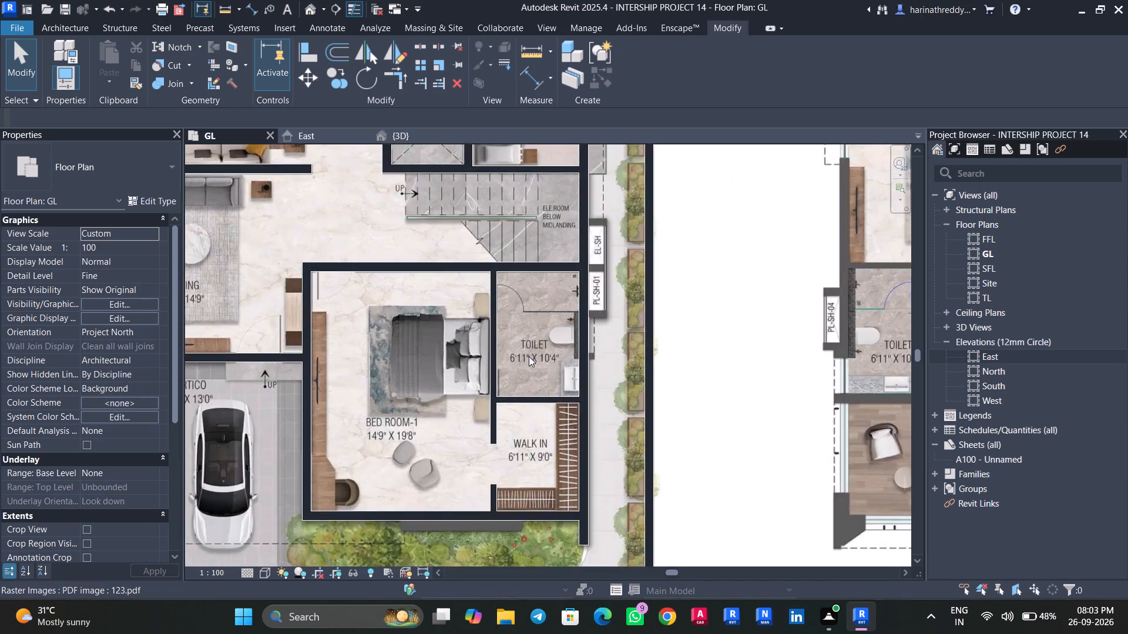
scroll(529, 356, up, 3)
middle_drag(531, 332, 524, 385)
scroll(556, 360, up, 5)
scroll(562, 352, down, 9)
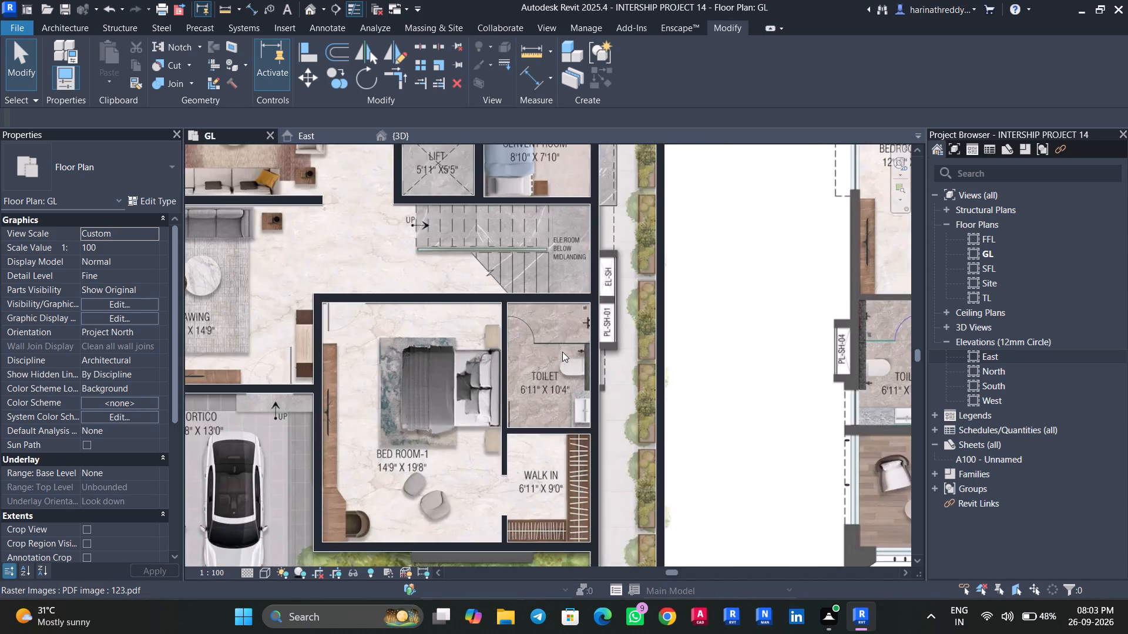
scroll(562, 352, down, 6)
middle_drag(559, 362, 571, 276)
scroll(512, 396, up, 1)
scroll(512, 395, down, 1)
scroll(513, 390, up, 7)
middle_drag(426, 366, 586, 477)
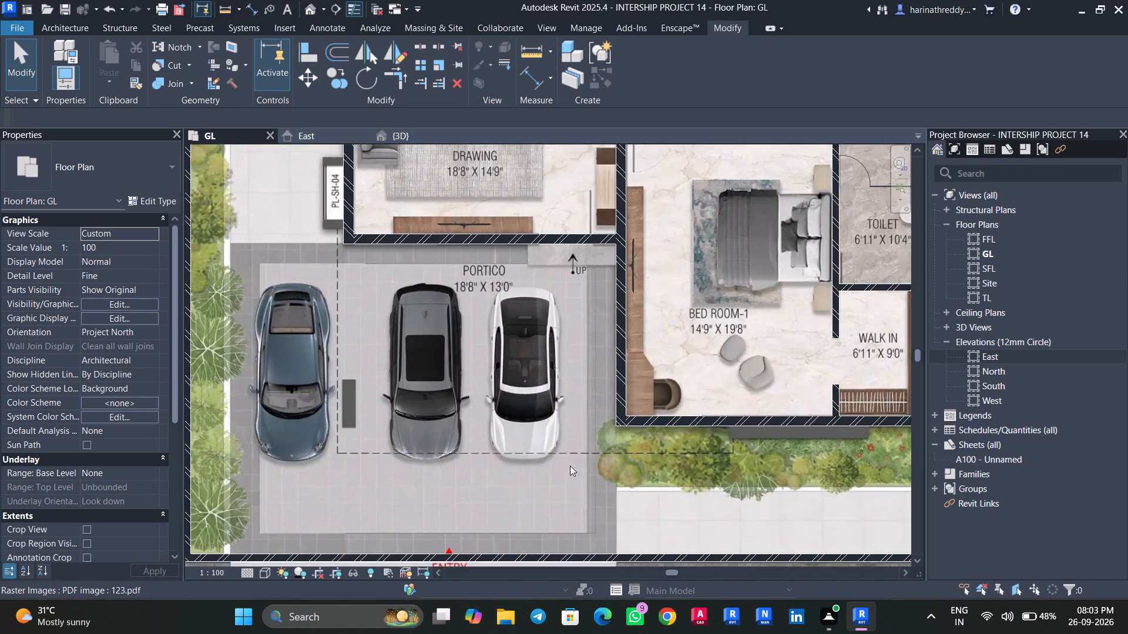
scroll(496, 439, down, 5)
middle_drag(485, 429, 560, 493)
scroll(436, 458, up, 8)
scroll(476, 427, down, 5)
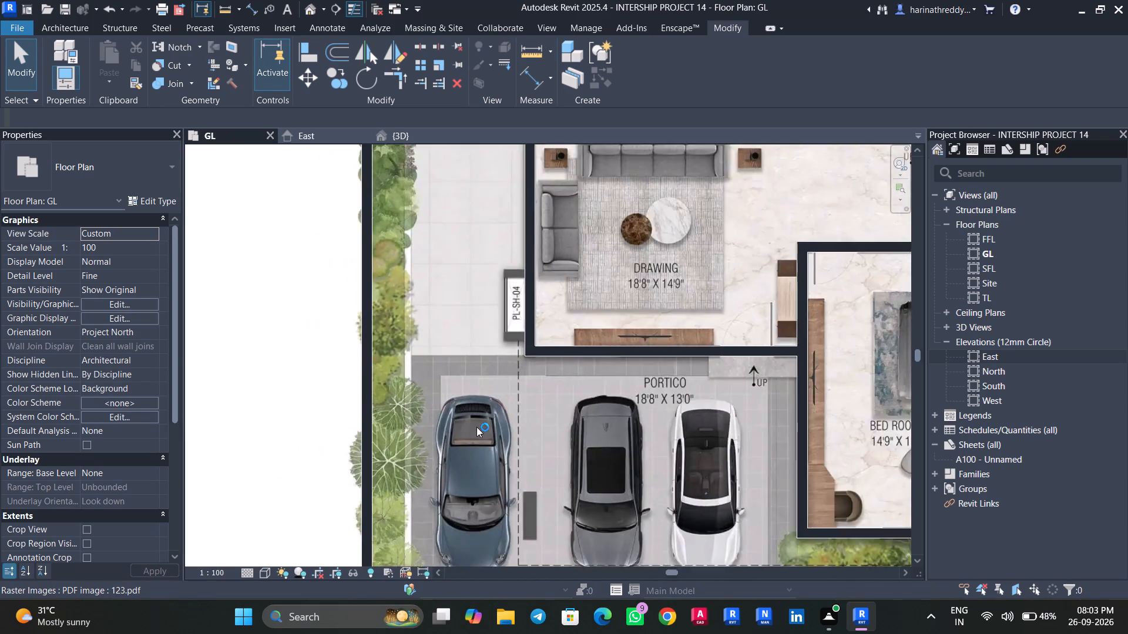
scroll(476, 427, down, 2)
scroll(476, 427, up, 1)
middle_drag(471, 386, 489, 471)
middle_drag(476, 427, 477, 474)
middle_drag(499, 413, 498, 456)
middle_drag(487, 410, 487, 468)
scroll(499, 394, down, 1)
middle_drag(499, 412, 501, 429)
scroll(513, 369, up, 4)
scroll(513, 369, down, 9)
middle_drag(513, 360, 503, 413)
scroll(516, 332, up, 9)
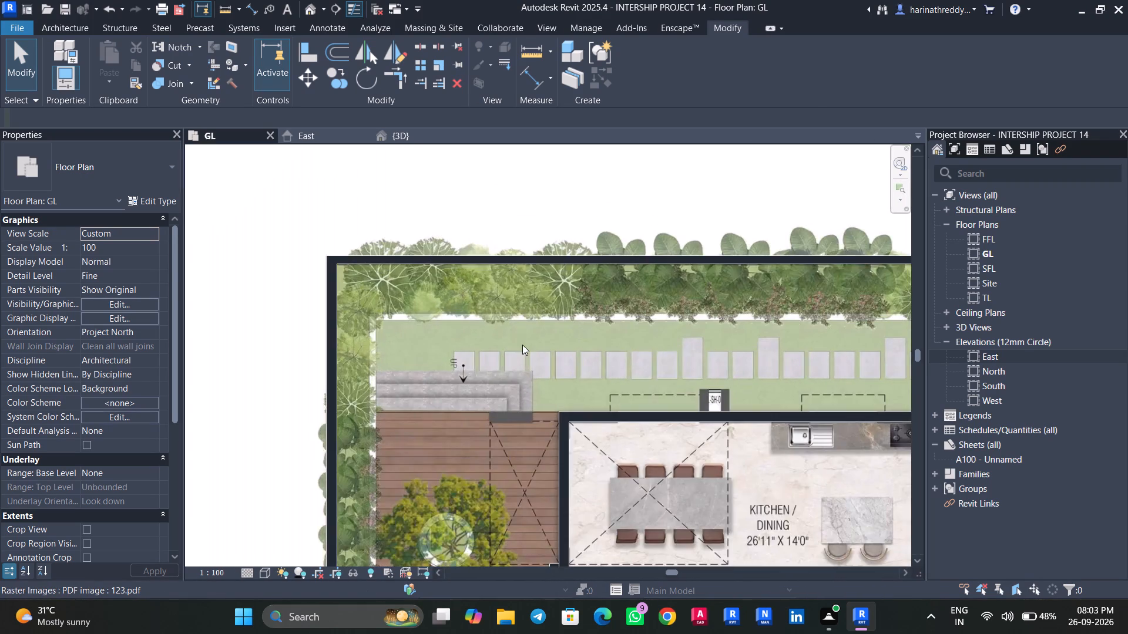
scroll(522, 345, up, 3)
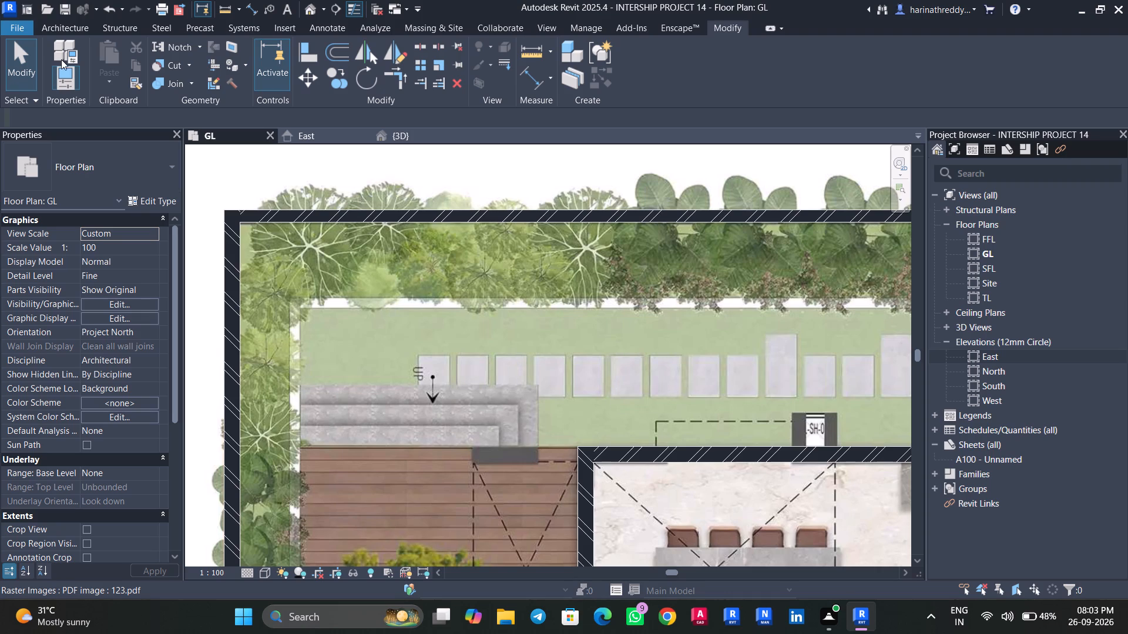
Start a sketched-run stair using the cast-in-place type Insitu_Concrete_150mm_Waist for the garden steps beside the deck.
click(88, 28)
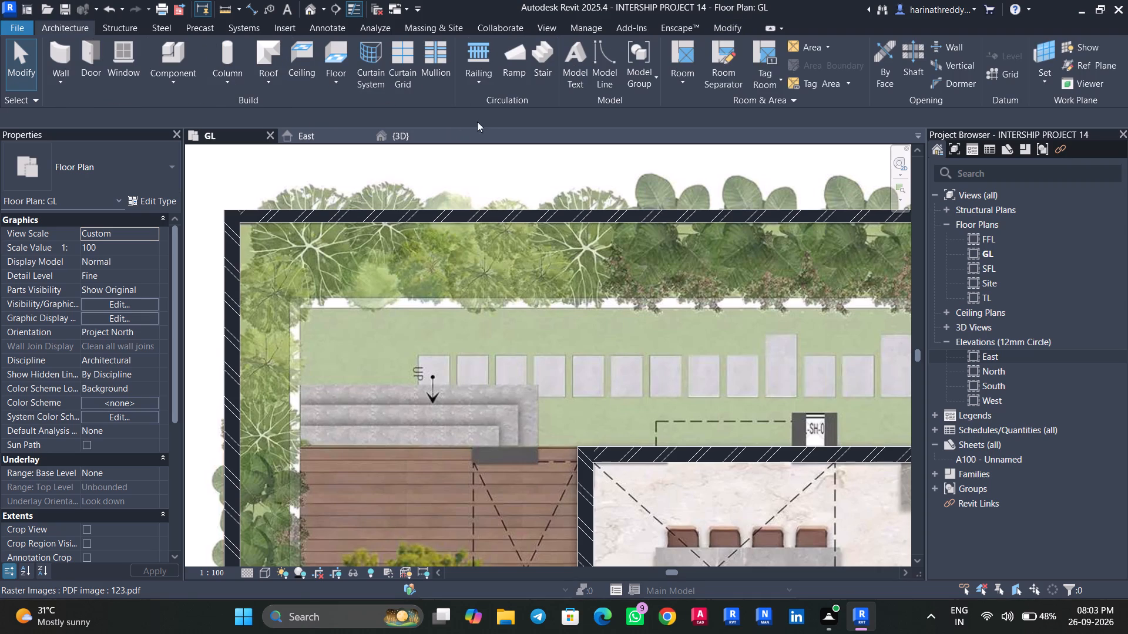
click(537, 68)
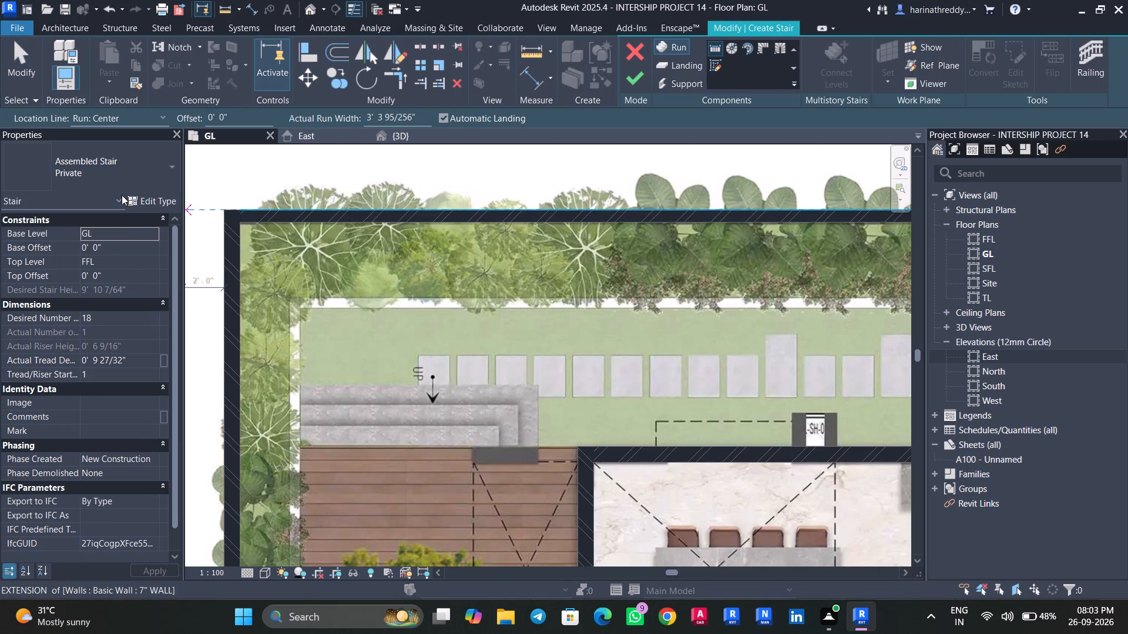
click(120, 166)
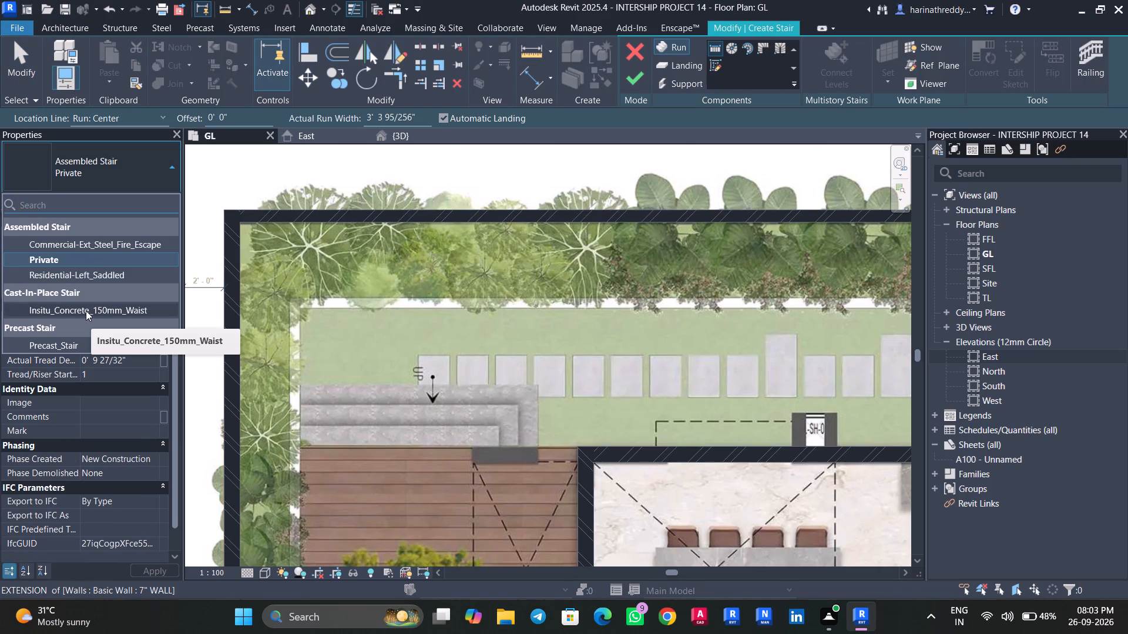
click(85, 309)
scroll(381, 406, up, 4)
middle_drag(381, 405, 407, 332)
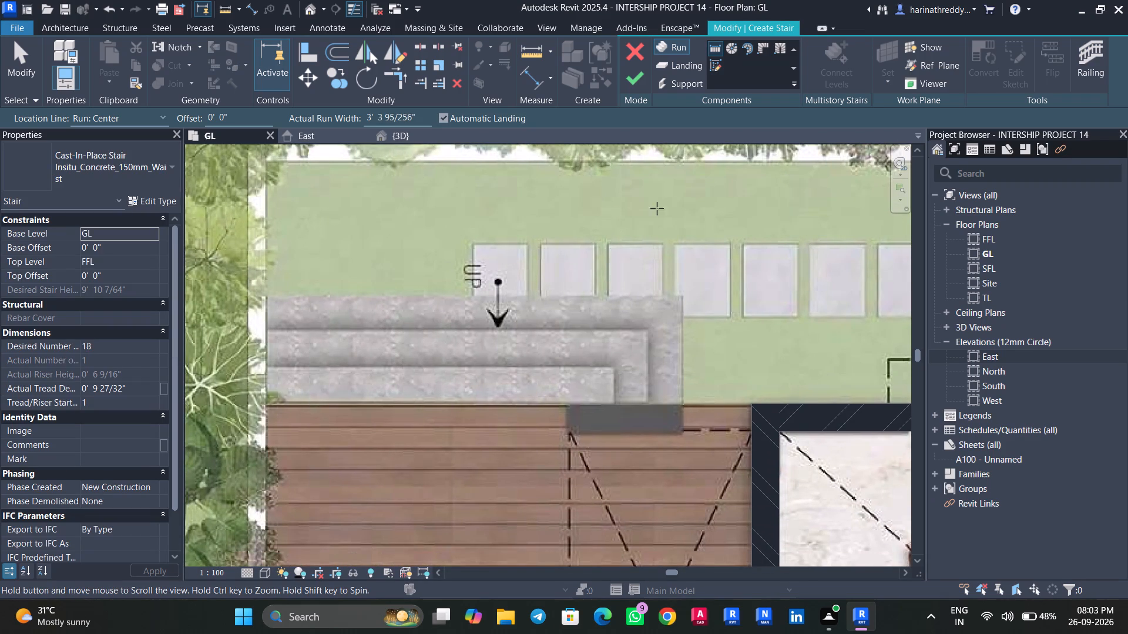
click(714, 69)
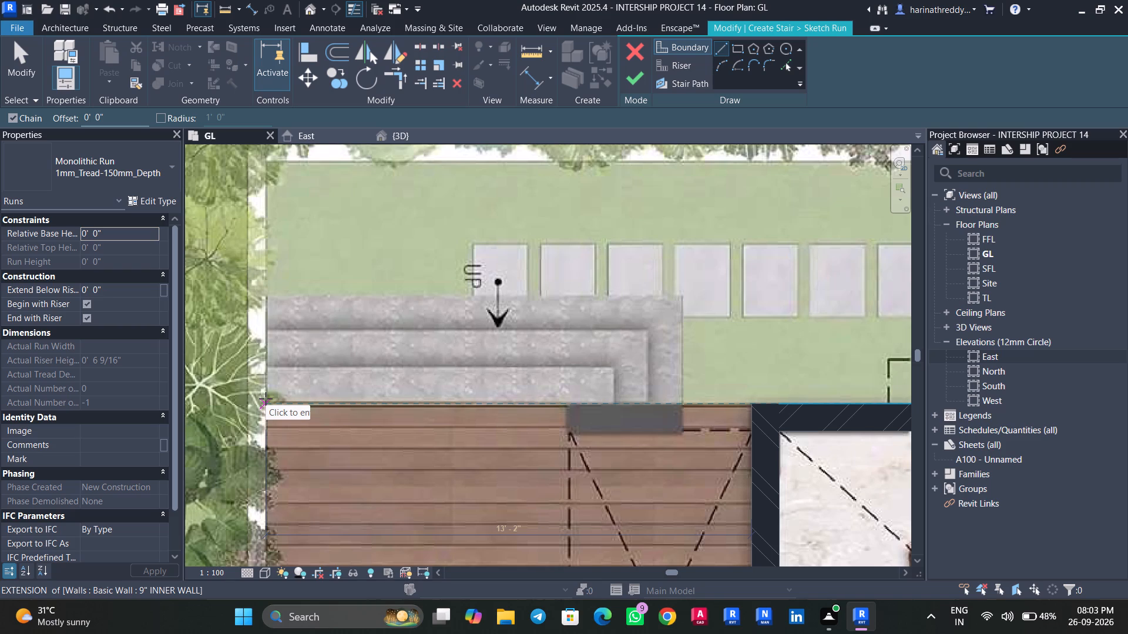
Sketch a boundary line about 2' 11" long across the steps' planting-side end and nudge it one increment outward.
scroll(263, 400, up, 5)
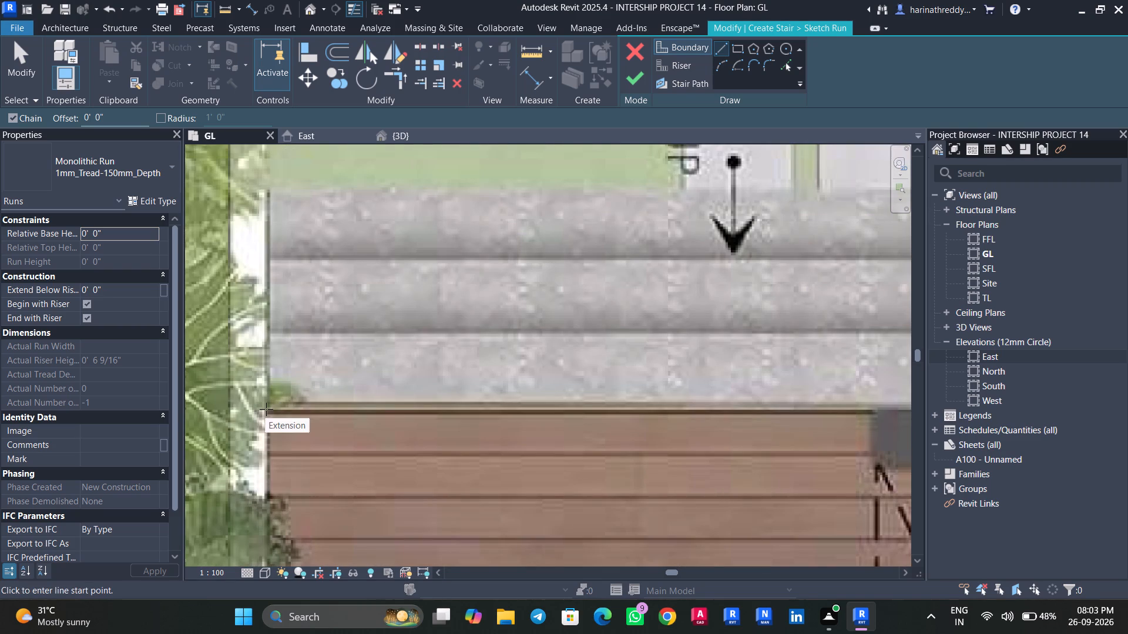
click(268, 407)
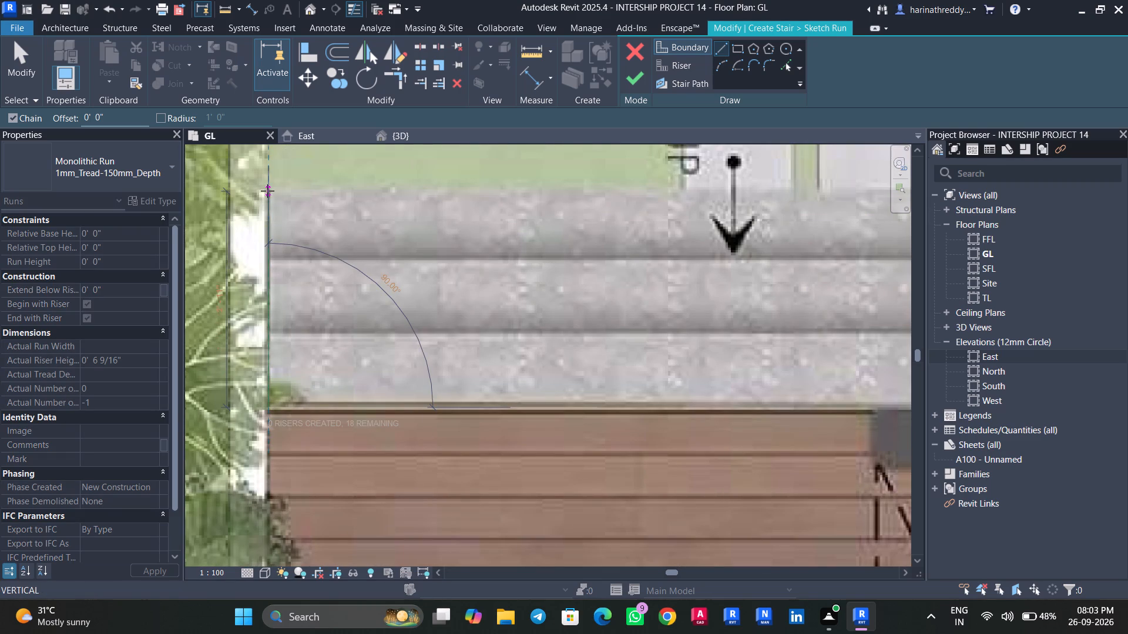
click(267, 191)
key(Escape)
key(Escape)
key(Escape)
key(Escape)
click(360, 10)
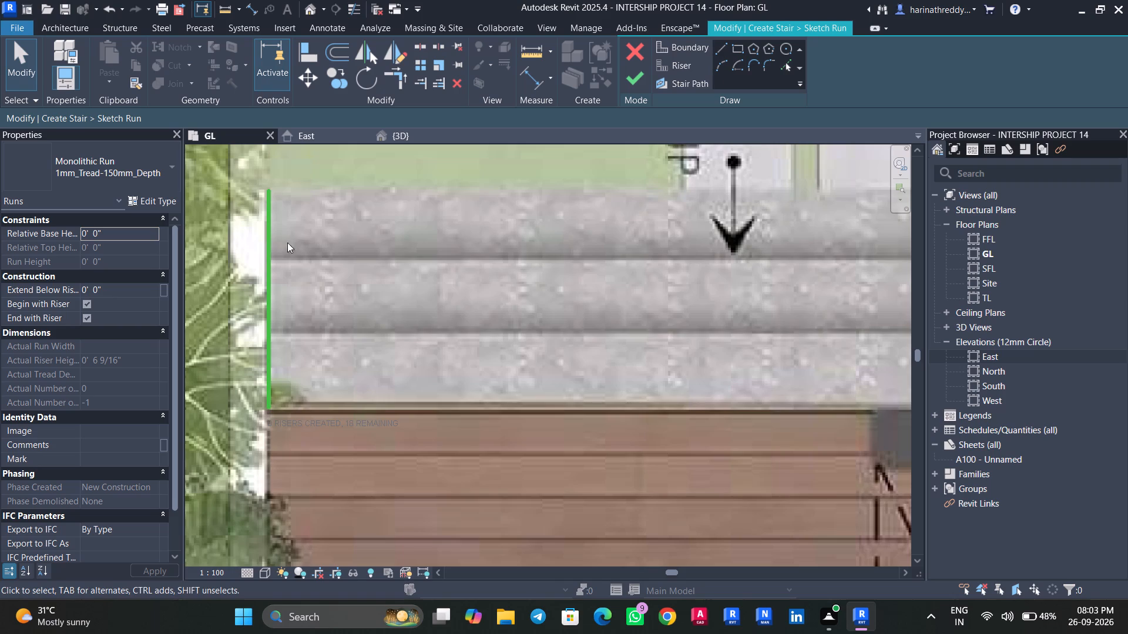
scroll(308, 334, down, 1)
click(268, 335)
scroll(271, 336, up, 5)
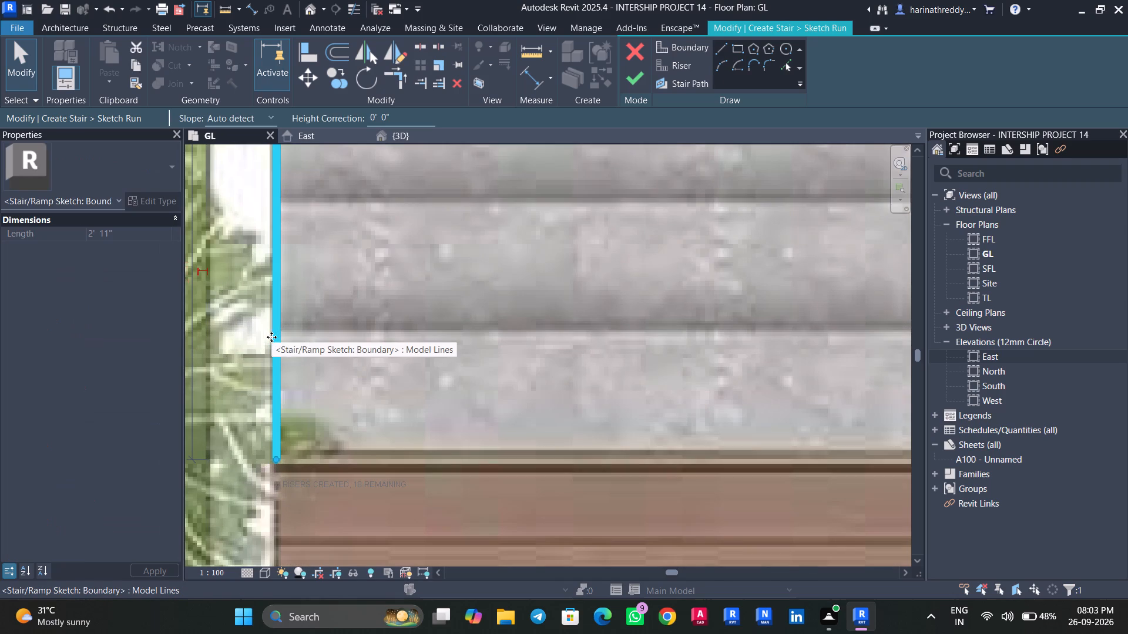
key(Left)
scroll(277, 346, down, 5)
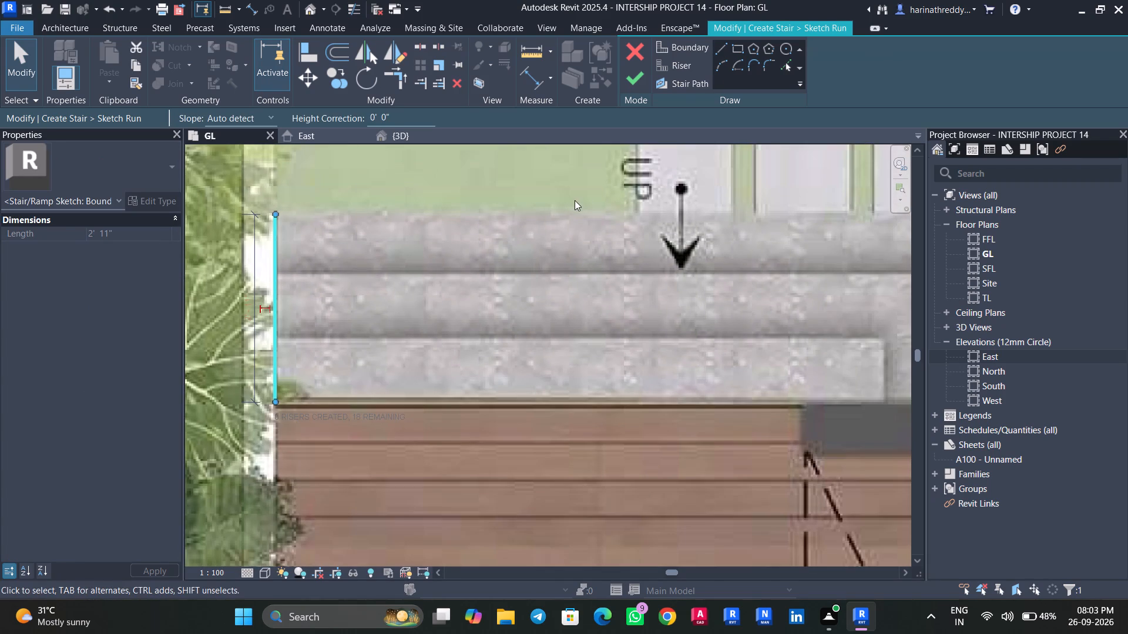
key(Escape)
Sketch the opposite run boundary along the steps' house-side end, from the deck edge to the outermost step edge.
click(680, 50)
scroll(699, 279, down, 1)
middle_drag(694, 288, 498, 321)
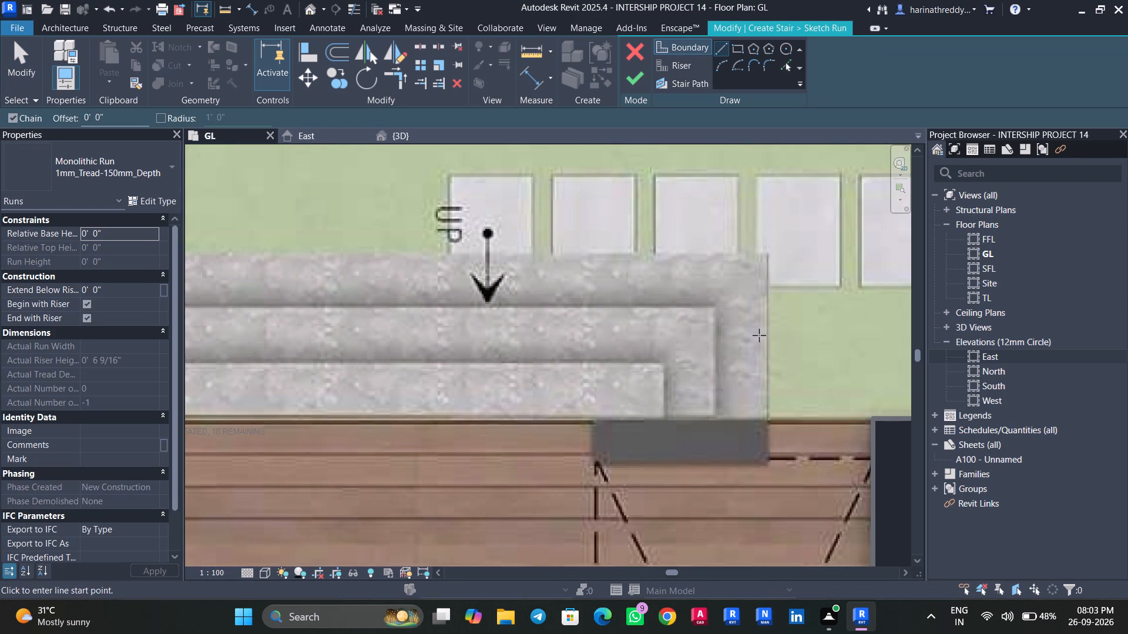
click(767, 420)
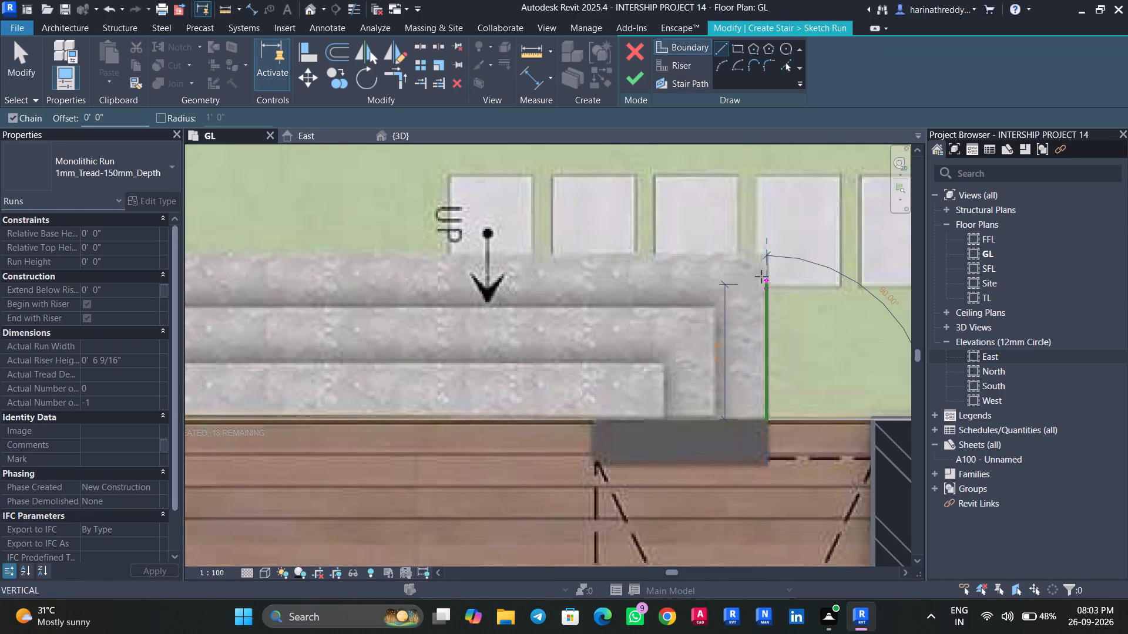
click(767, 252)
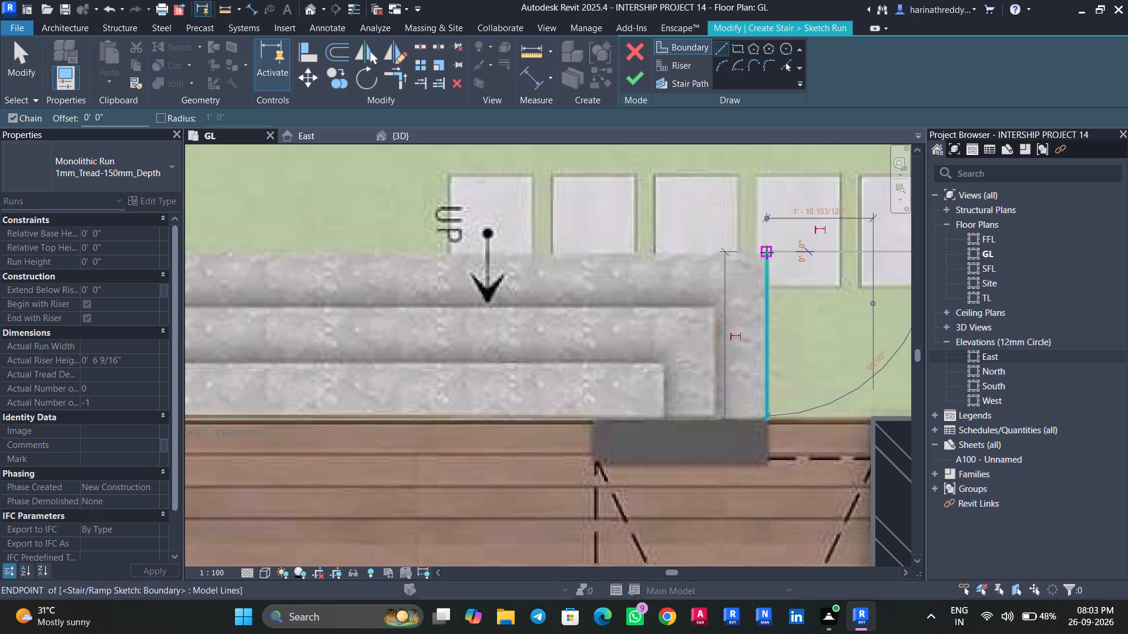
key(Escape)
key(Escape)
key(Escape)
key(Escape)
Sketch the first riser line along the outermost step edge, joining the outer ends of the two boundary lines.
scroll(767, 331, down, 5)
click(680, 66)
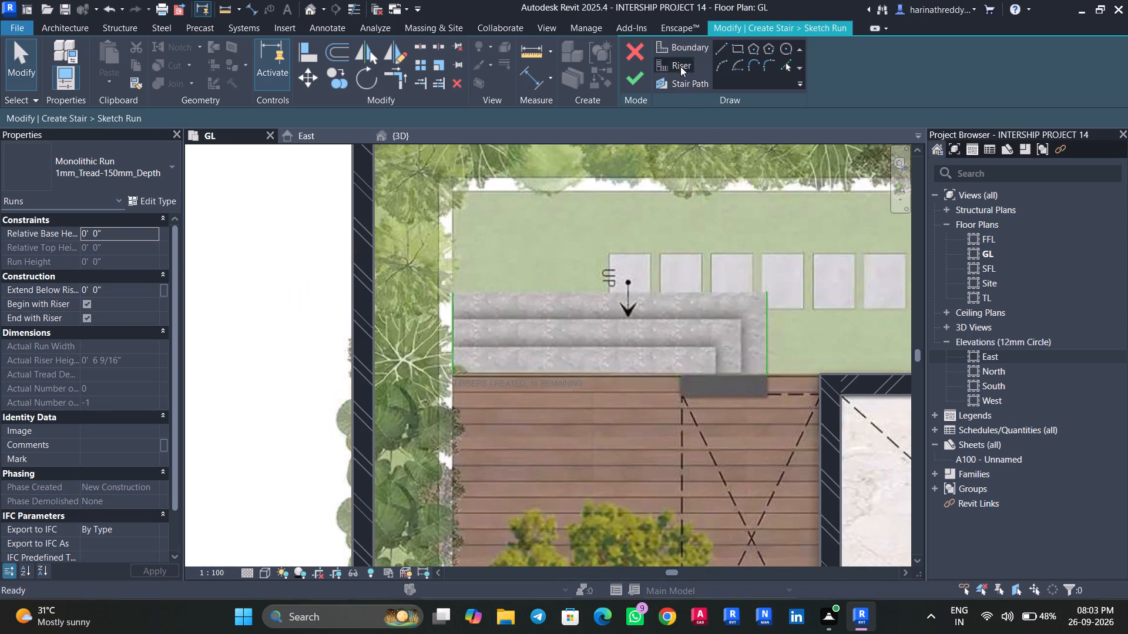
key(Escape)
click(692, 63)
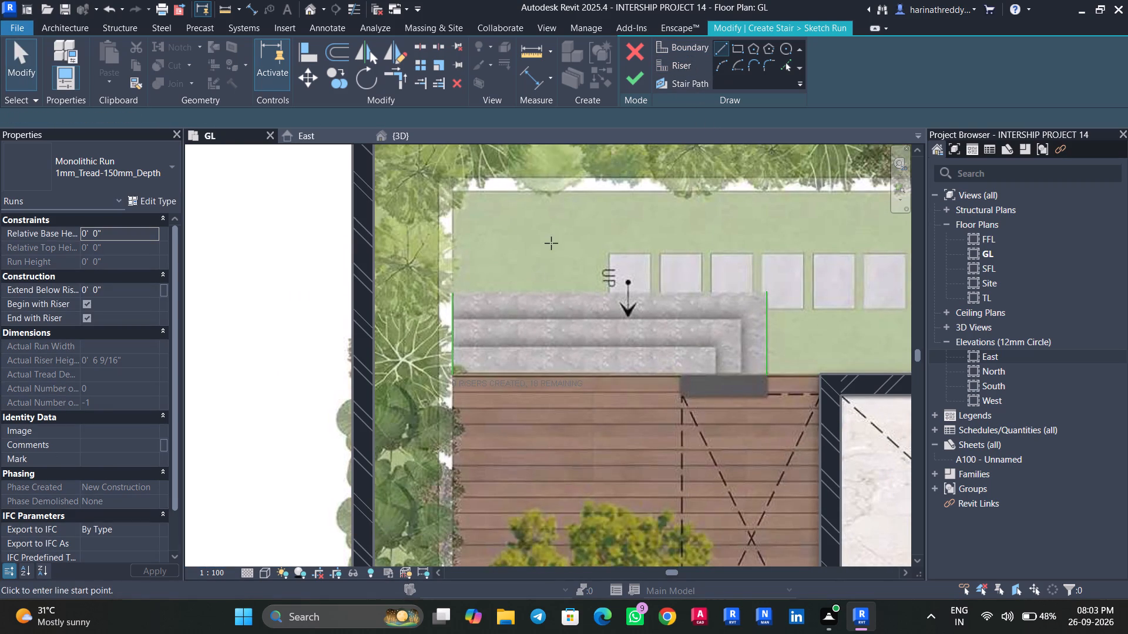
scroll(523, 254, up, 9)
click(309, 350)
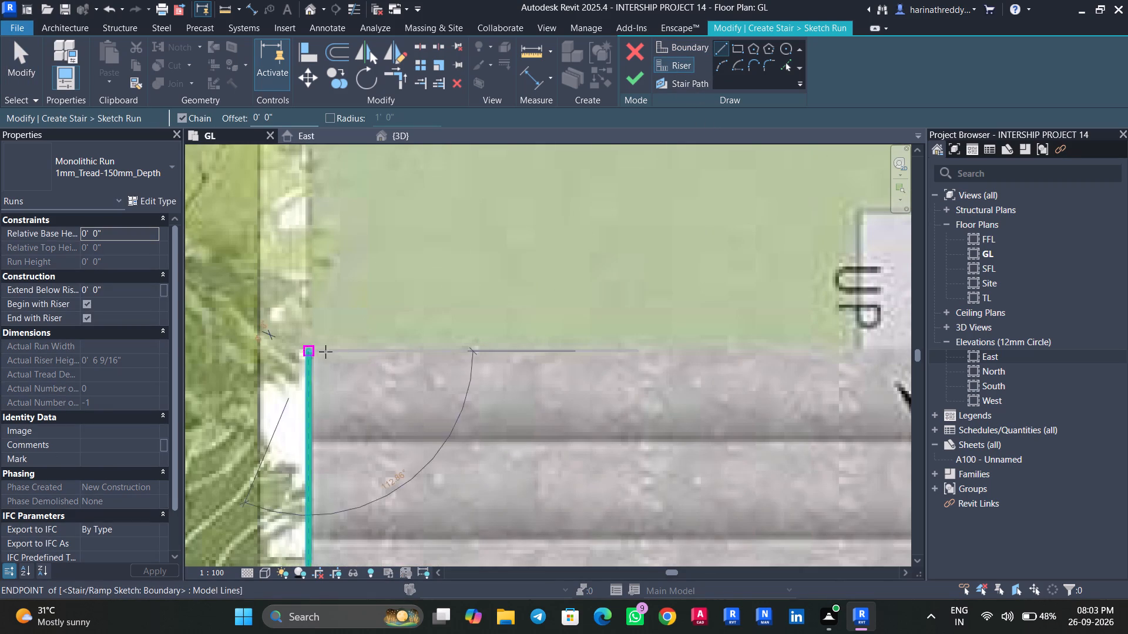
middle_drag(652, 346, 300, 265)
middle_drag(604, 277, 365, 278)
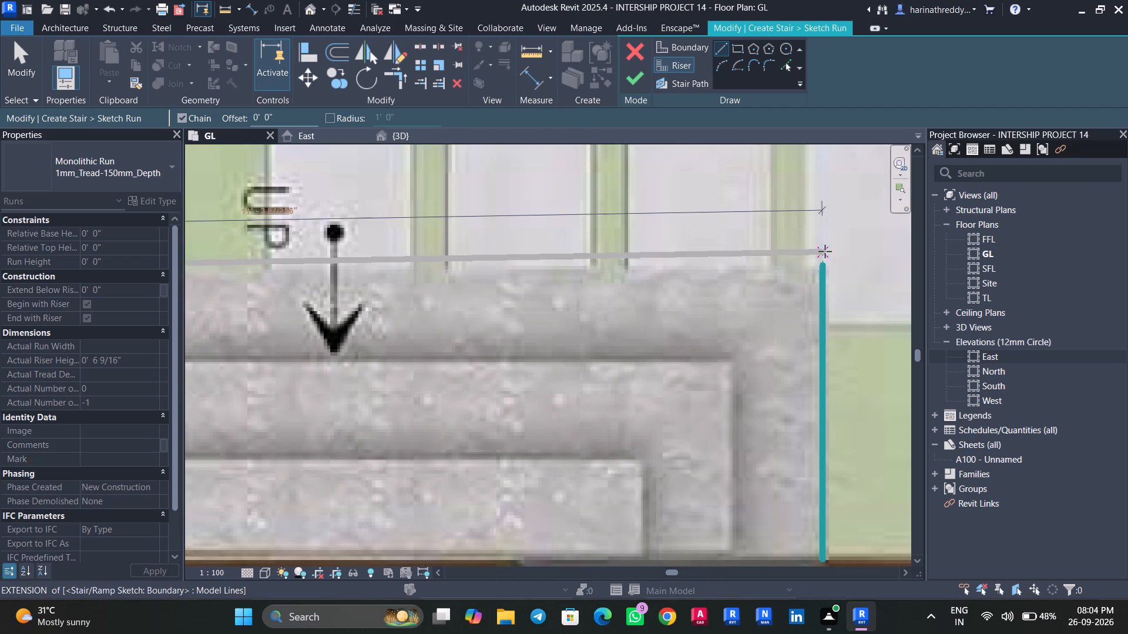
click(824, 263)
key(Escape)
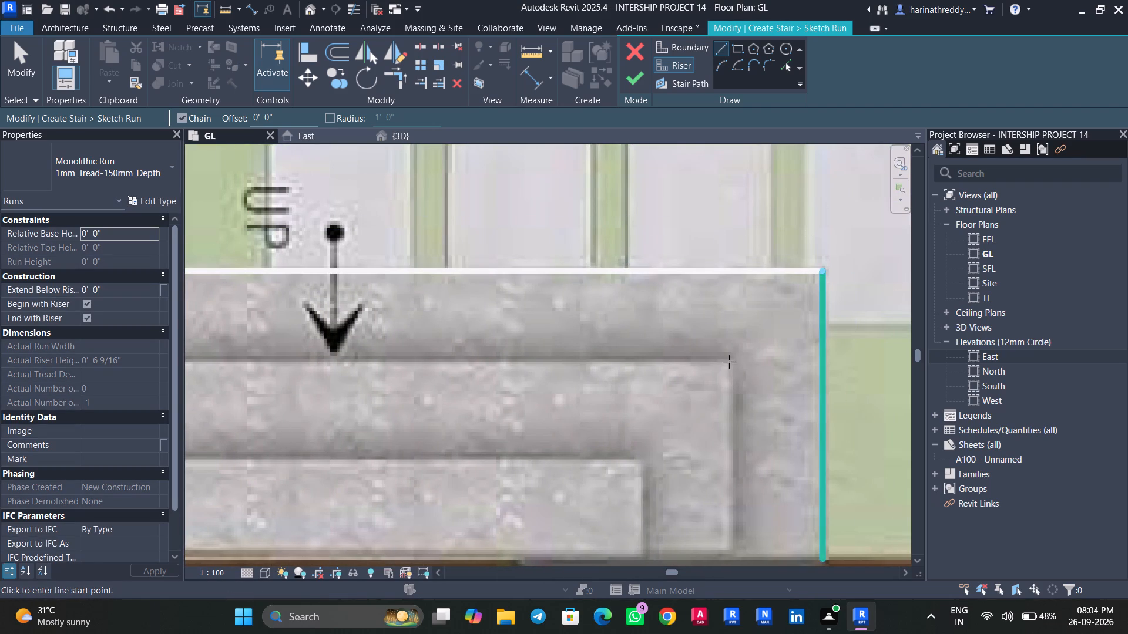
Sketch the short return riser of the second step, from its outer corner to the deck edge.
click(729, 362)
middle_drag(727, 413, 732, 301)
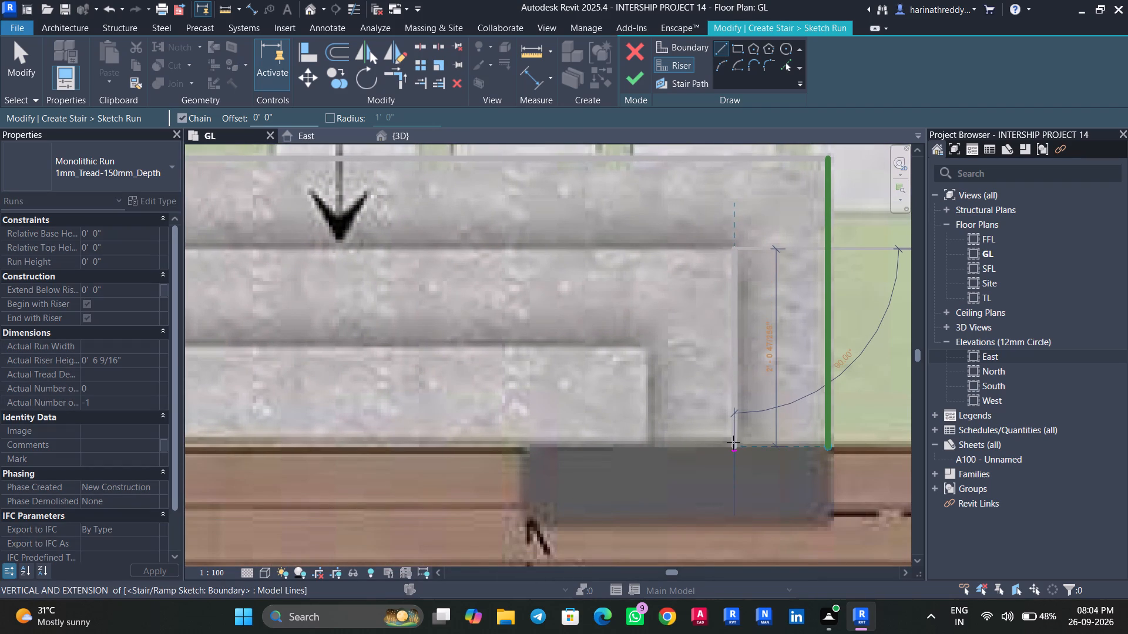
click(733, 439)
key(Escape)
key(Escape)
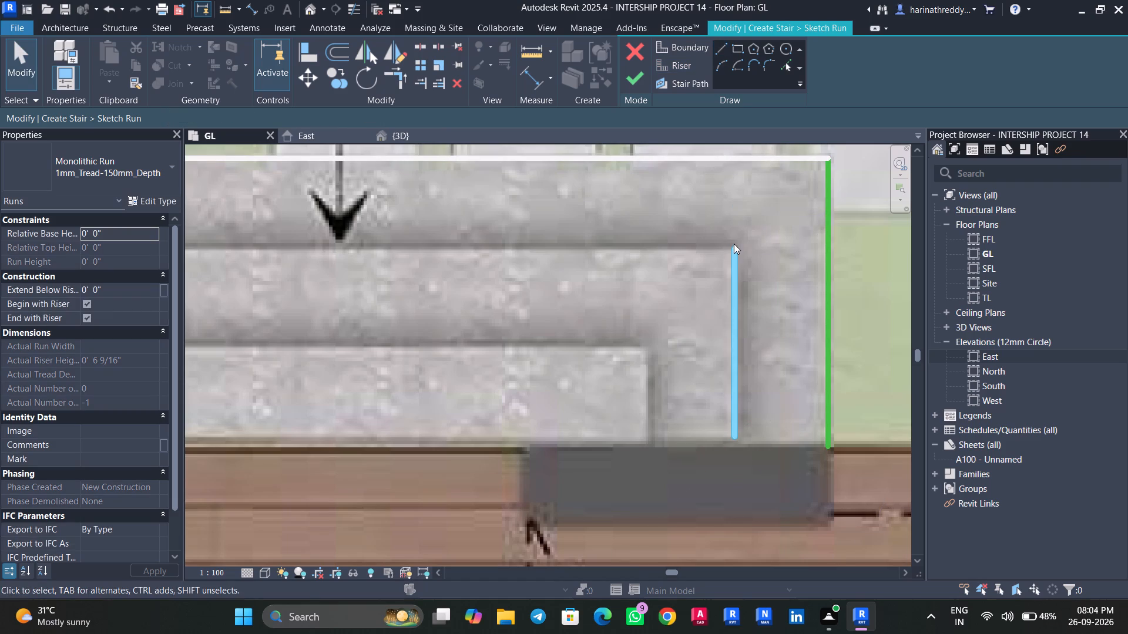
Sketch the second step's long riser, about 10' 4" long, from its outer corner to the planting-side boundary.
click(684, 64)
click(730, 253)
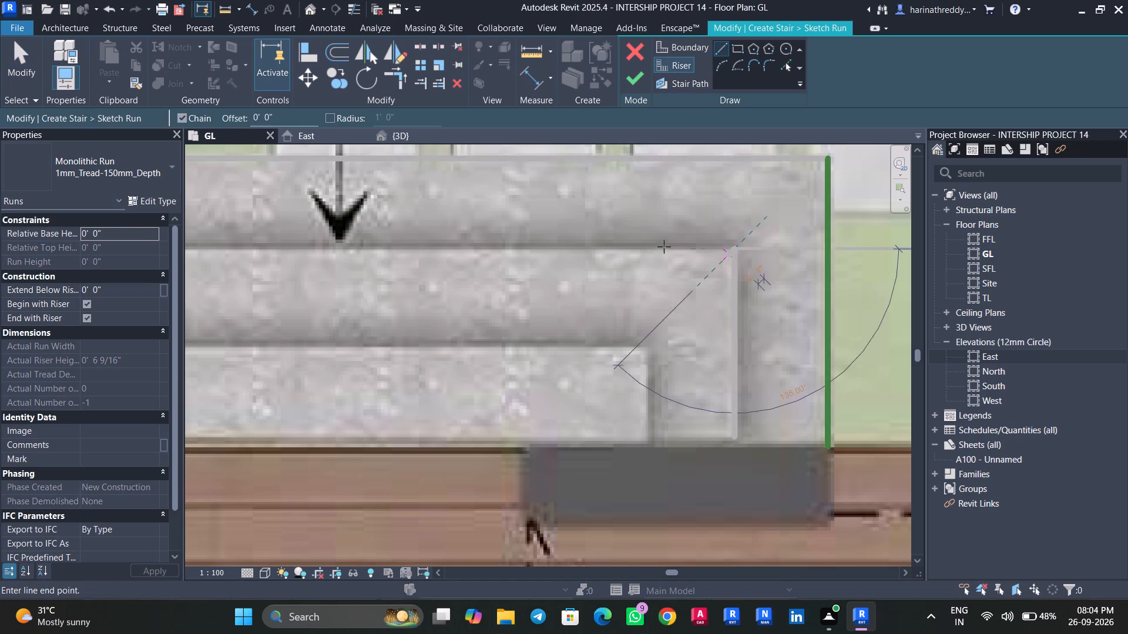
middle_drag(502, 281, 884, 278)
middle_drag(531, 270, 748, 269)
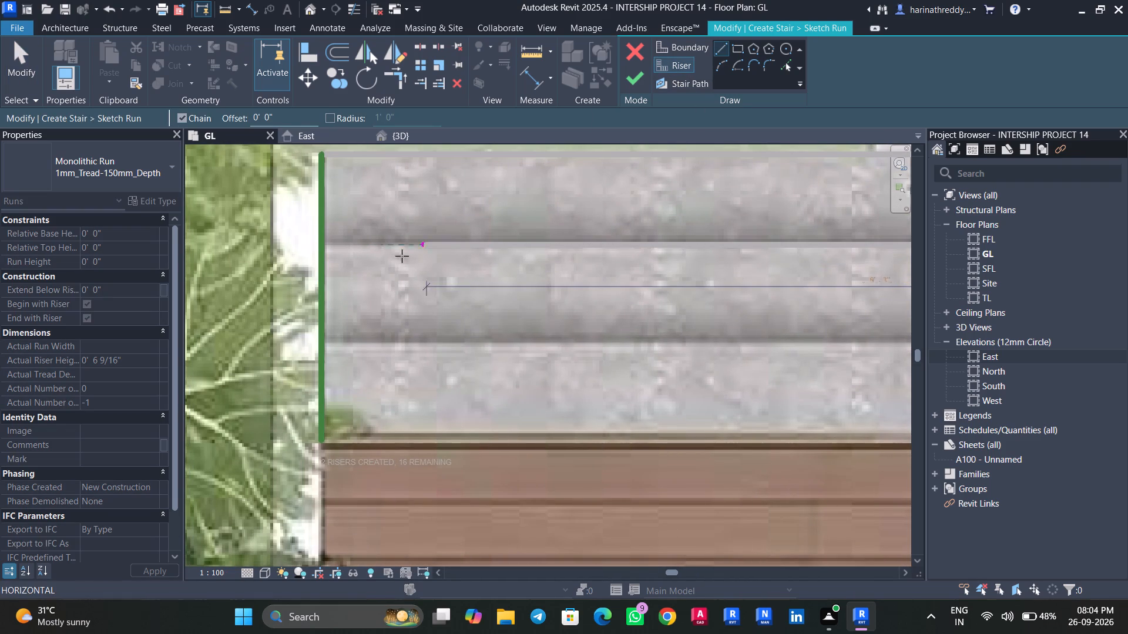
click(326, 254)
key(Escape)
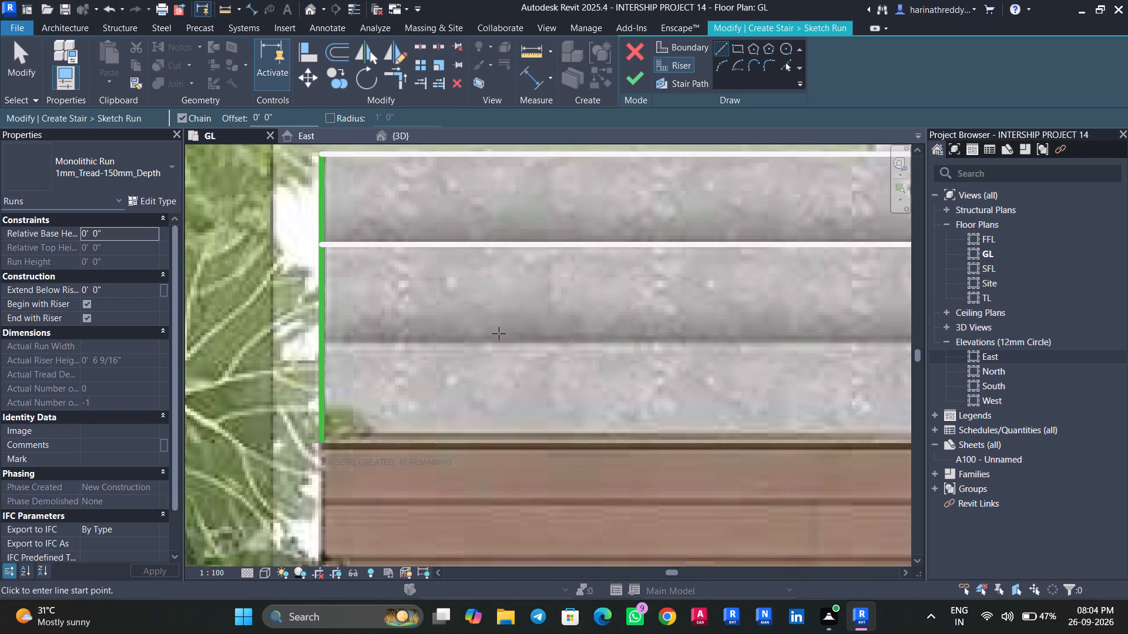
Sketch the third step's L-shaped riser from the planting-side boundary along its edge, with a return about 1' 0" long to the deck.
scroll(499, 333, down, 4)
click(394, 338)
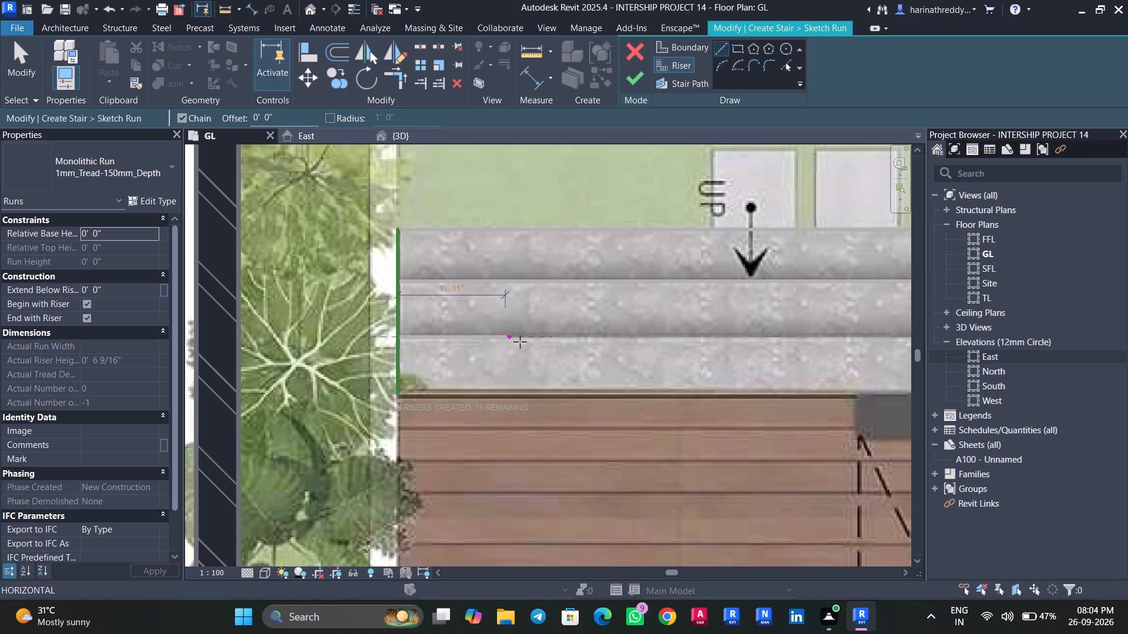
middle_drag(547, 346, 327, 306)
scroll(673, 309, up, 4)
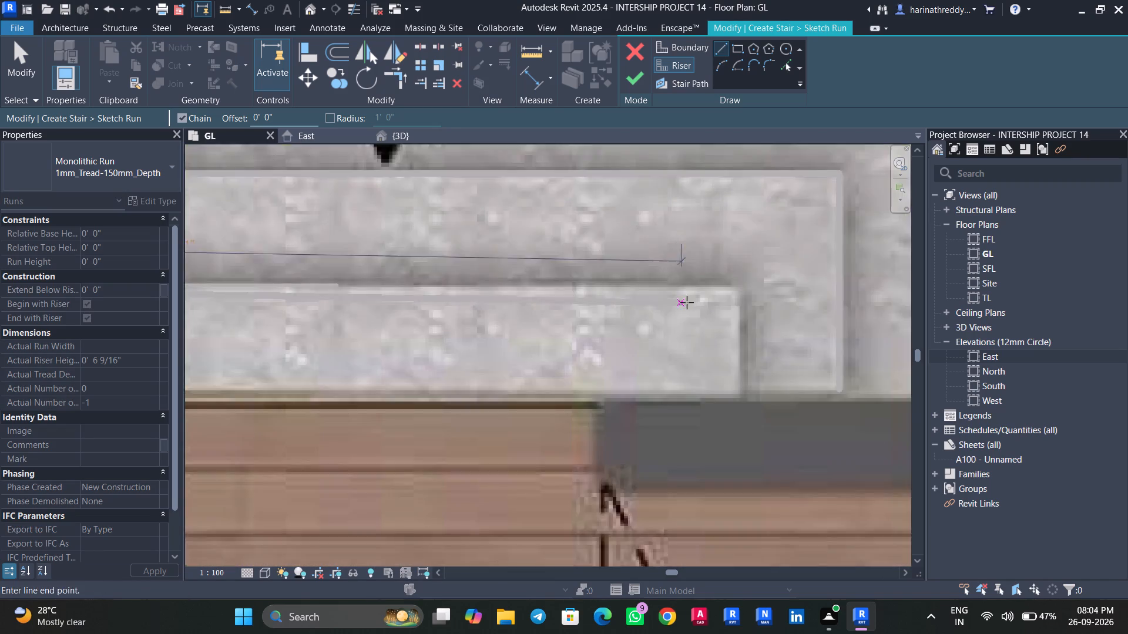
scroll(687, 302, up, 5)
click(775, 275)
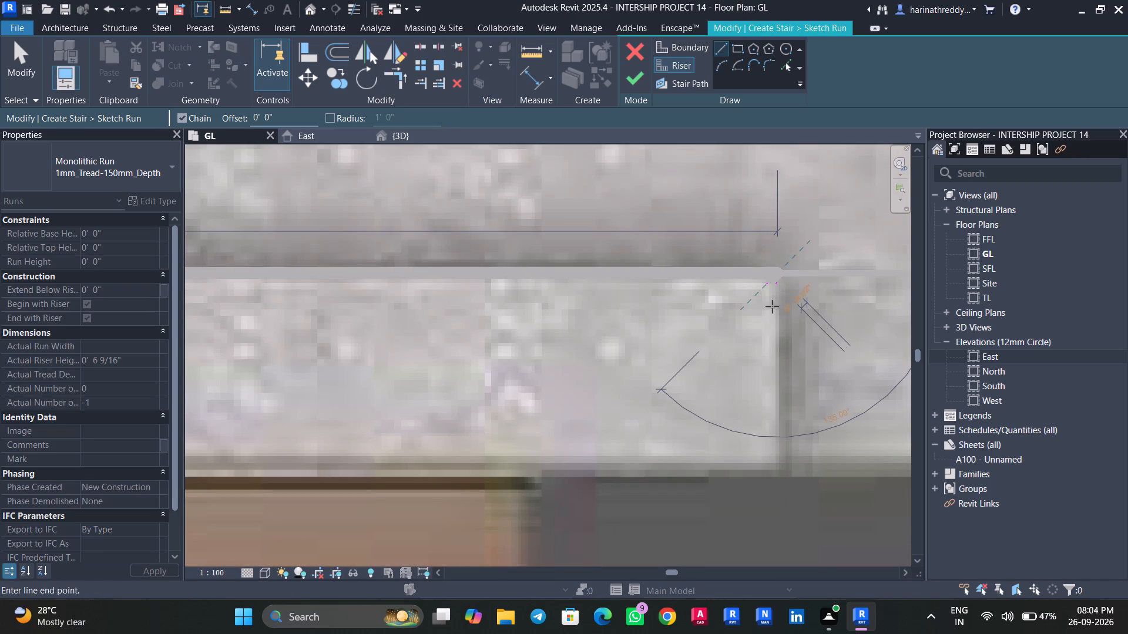
click(784, 470)
key(Escape)
key(Escape)
key(Escape)
key(Escape)
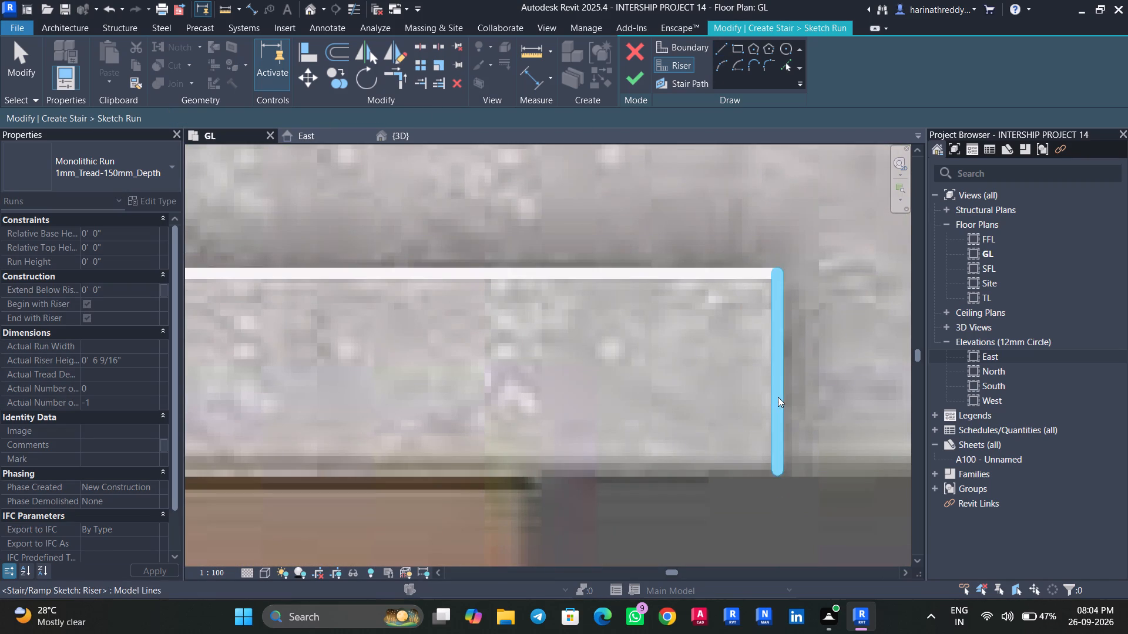
Nudge the third step's short return riser one increment outward toward the house side.
click(778, 397)
key(Right)
scroll(747, 397, down, 9)
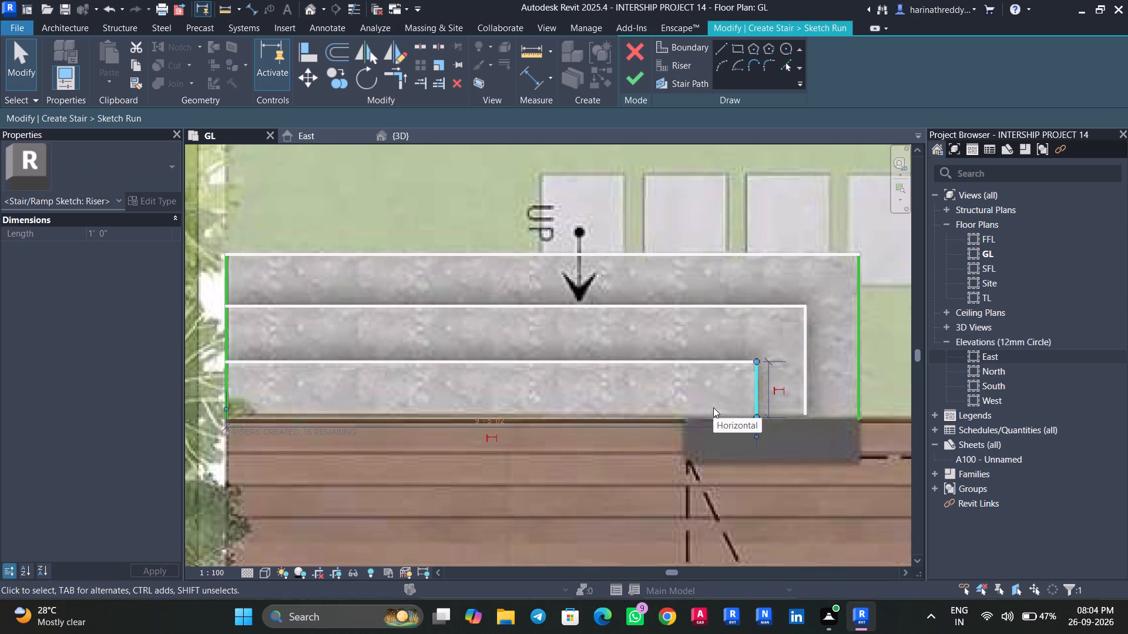
key(Escape)
key(Escape)
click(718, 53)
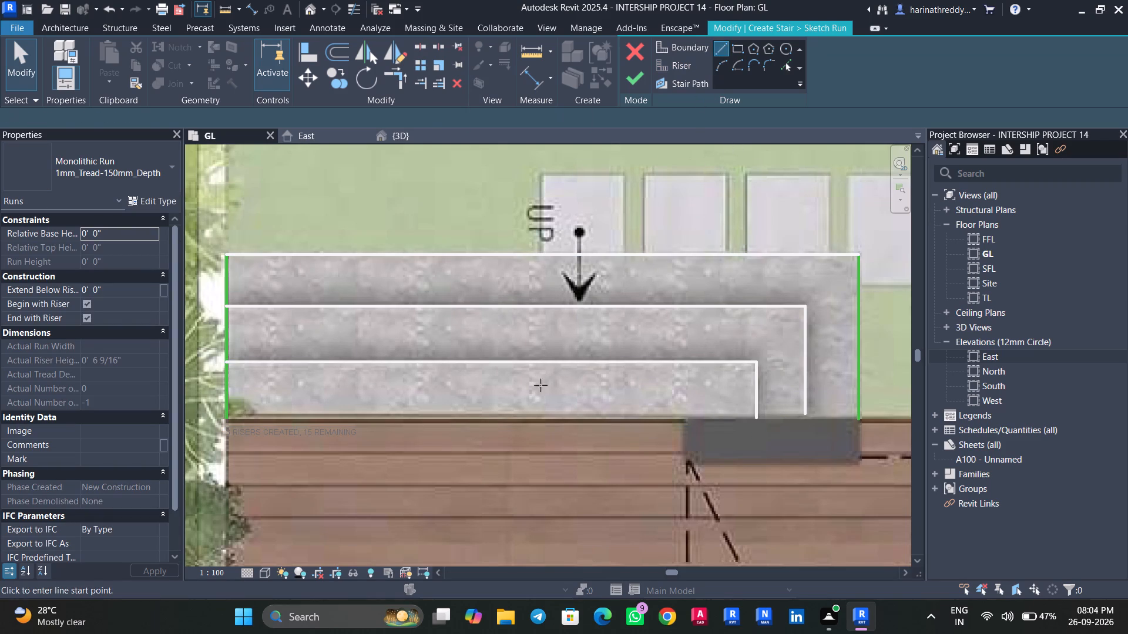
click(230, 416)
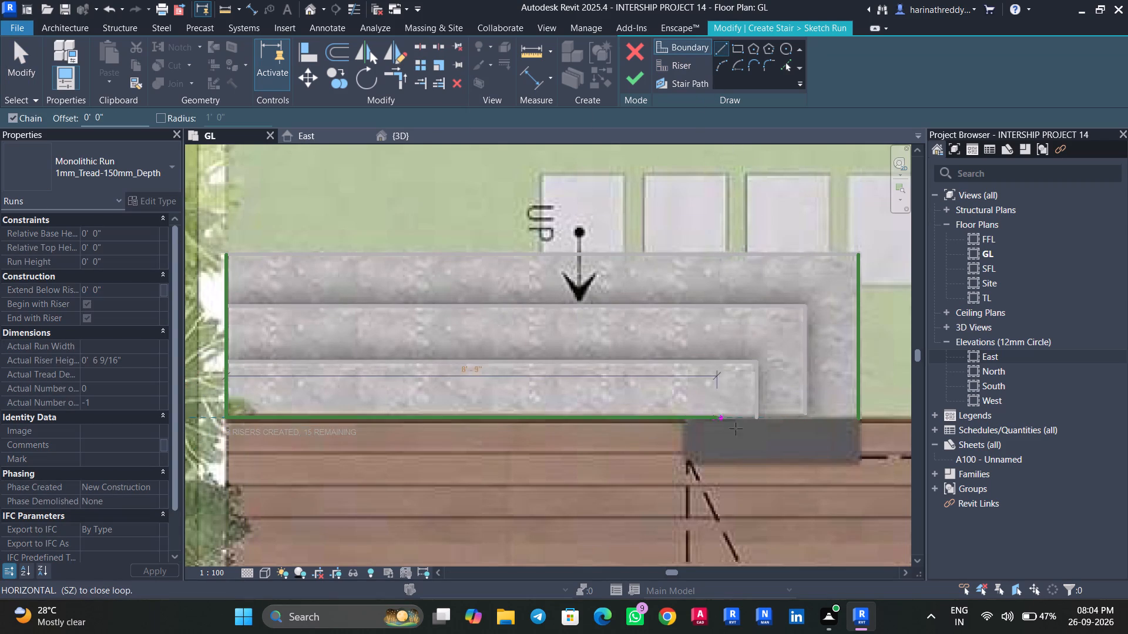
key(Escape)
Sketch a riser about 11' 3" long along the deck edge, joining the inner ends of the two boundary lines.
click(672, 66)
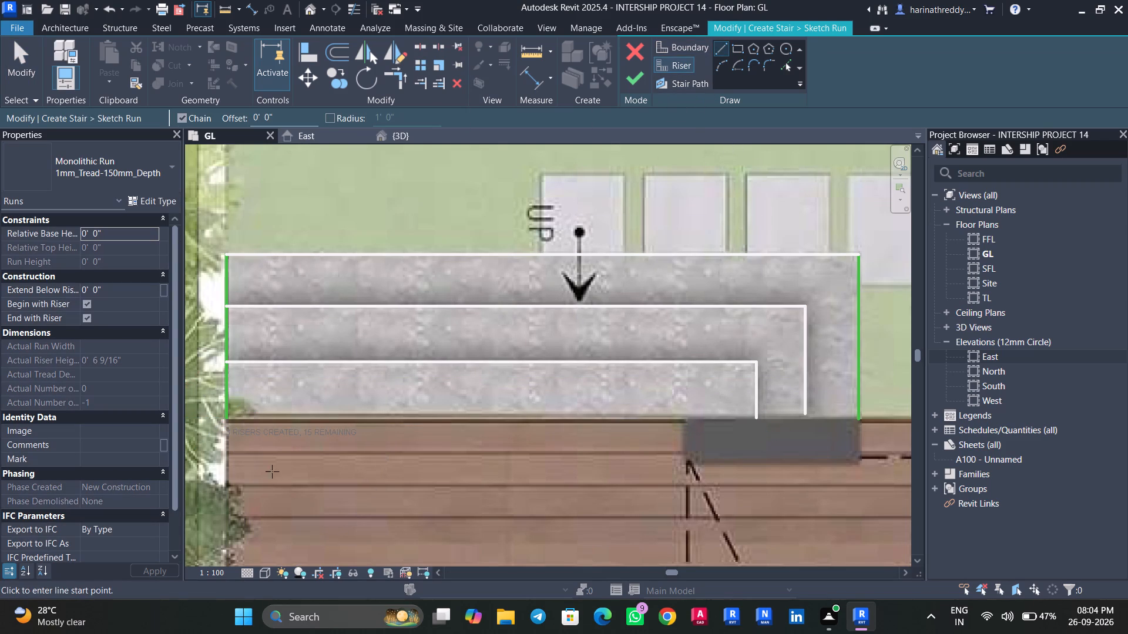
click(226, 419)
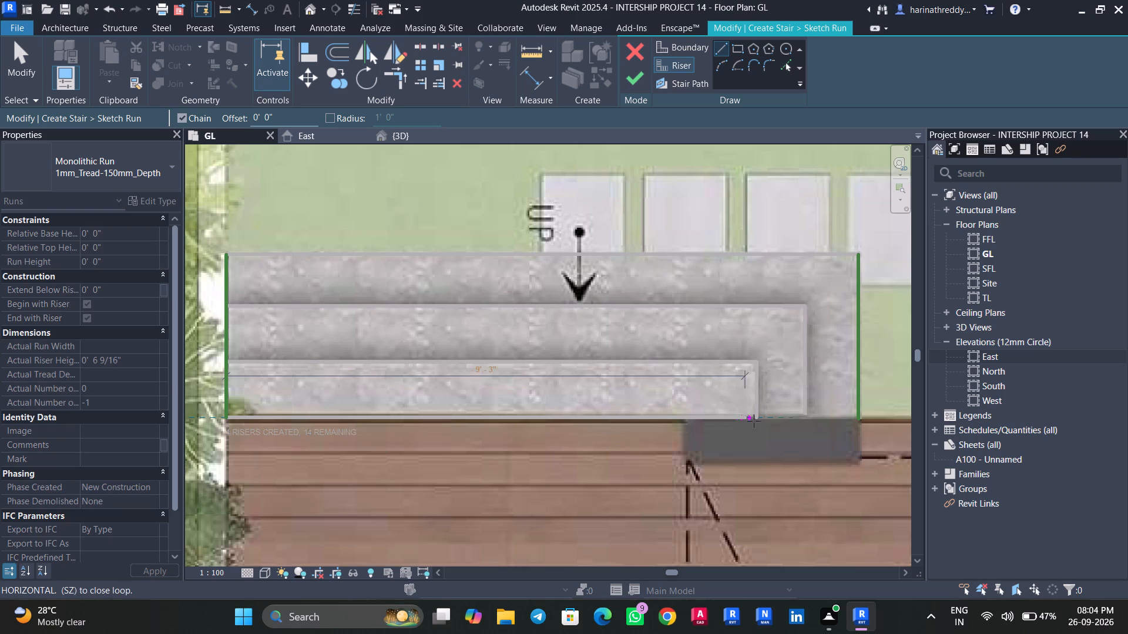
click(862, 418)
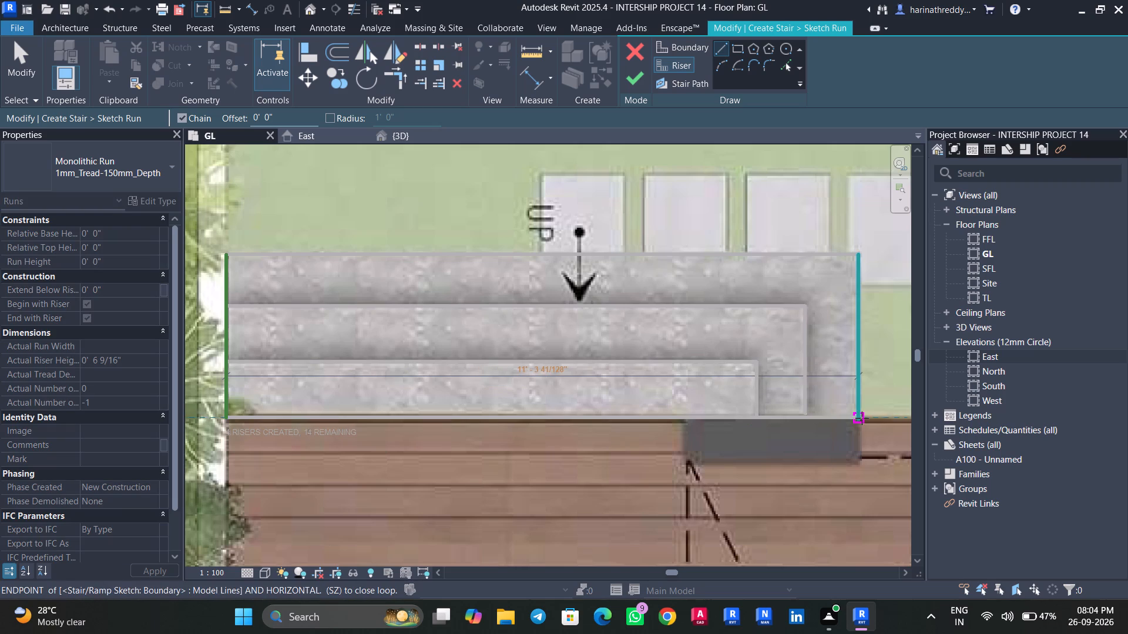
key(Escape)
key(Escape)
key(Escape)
Sketch a straight stair path across the steps, from the deck edge to the outermost riser, near the UP arrow.
click(673, 82)
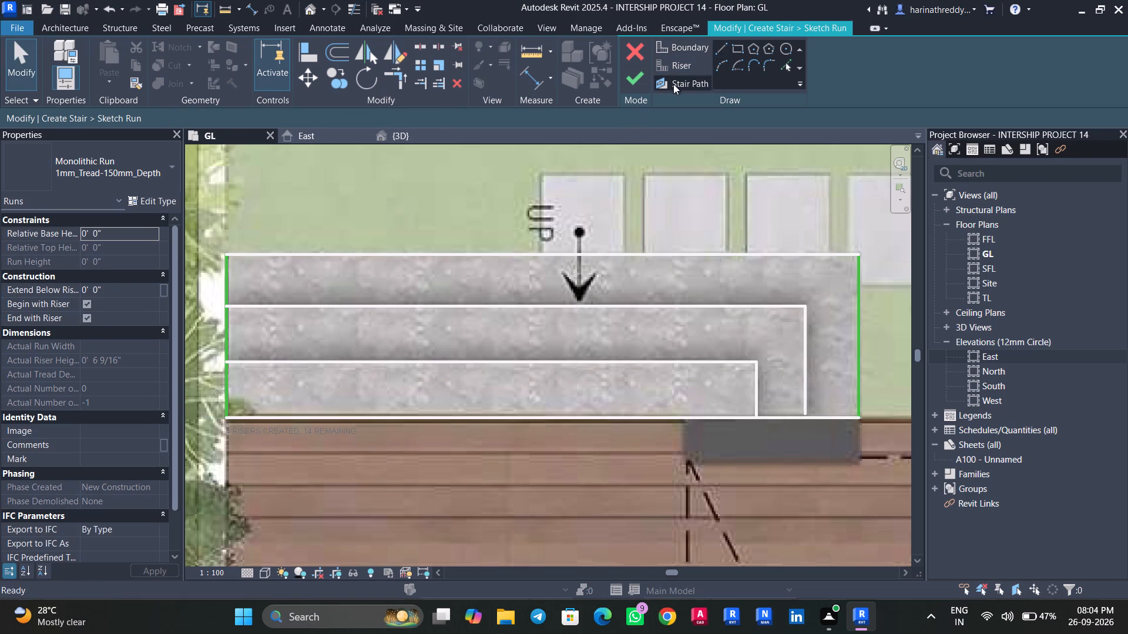
click(567, 418)
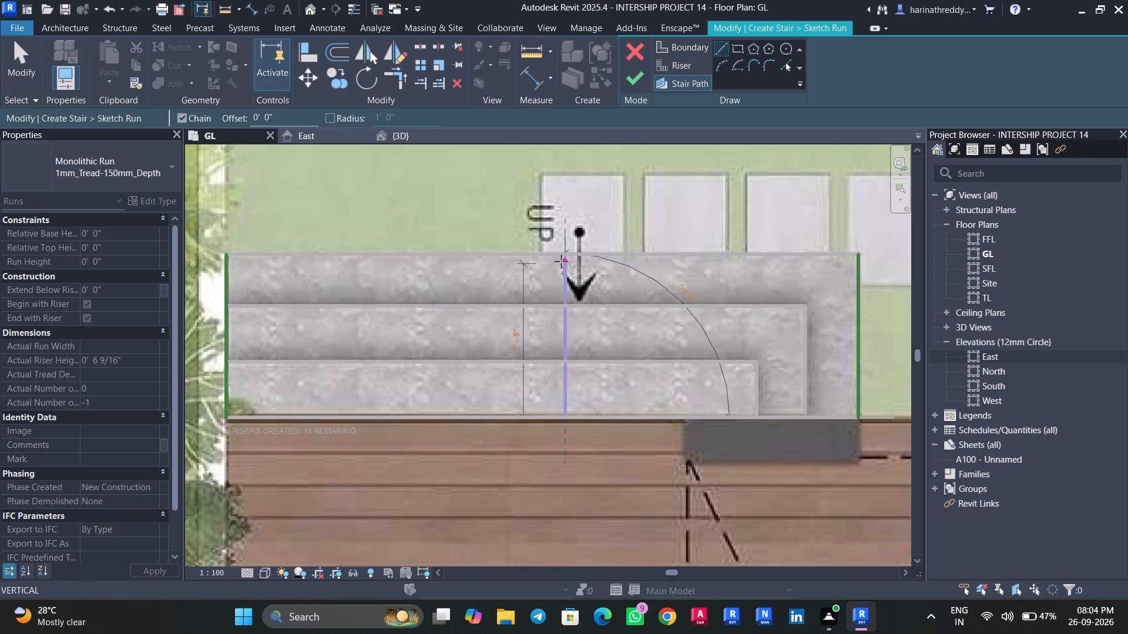
click(563, 254)
key(Escape)
key(Escape)
key(Escape)
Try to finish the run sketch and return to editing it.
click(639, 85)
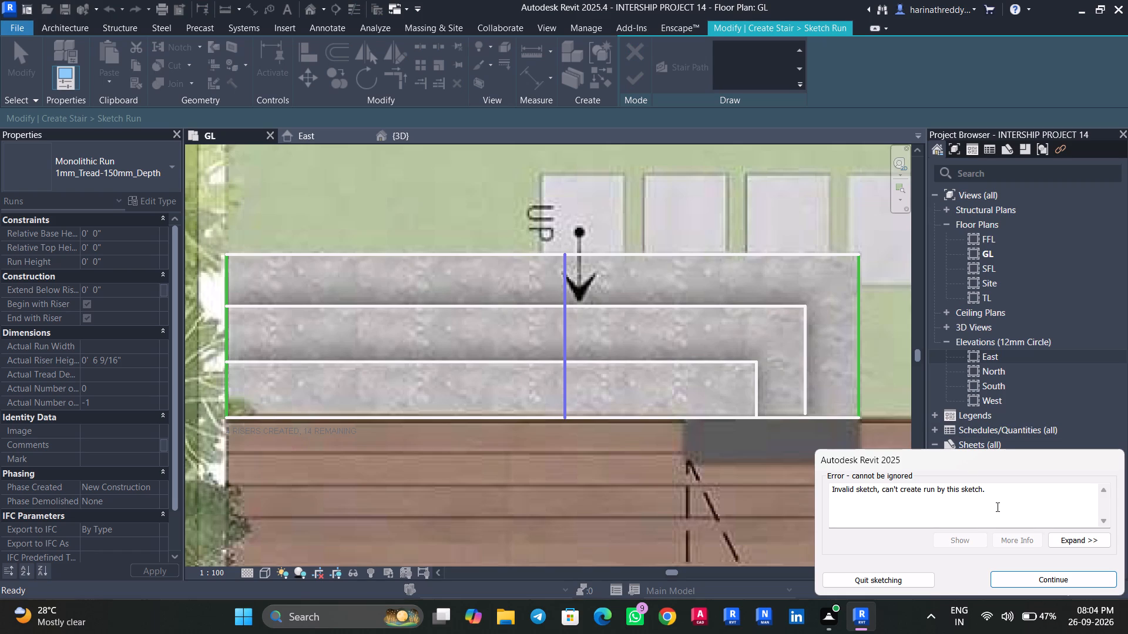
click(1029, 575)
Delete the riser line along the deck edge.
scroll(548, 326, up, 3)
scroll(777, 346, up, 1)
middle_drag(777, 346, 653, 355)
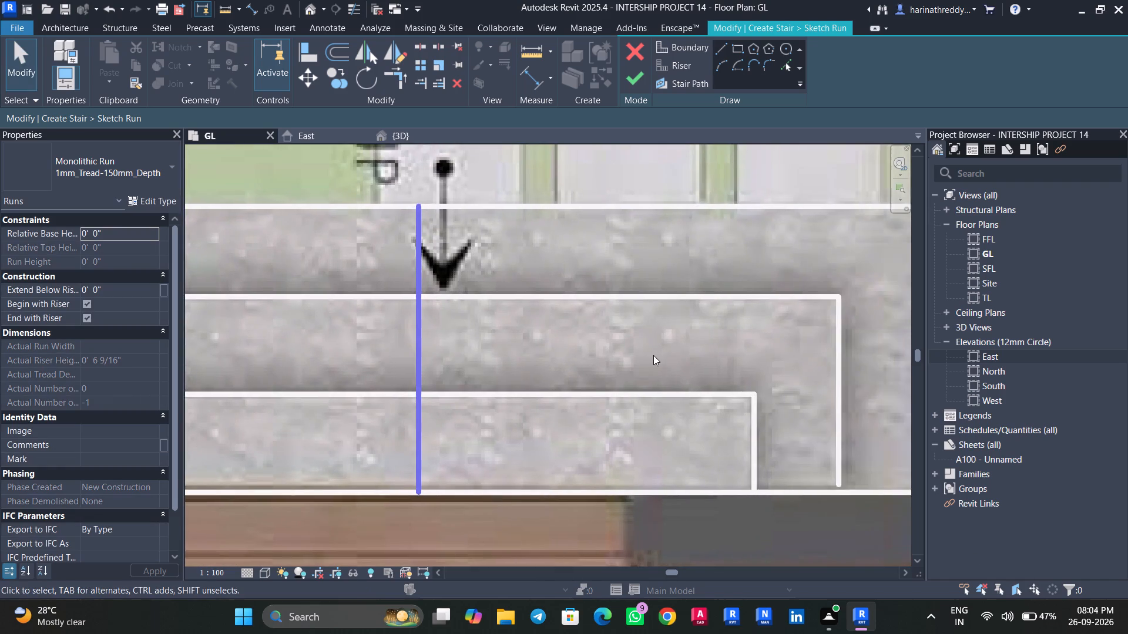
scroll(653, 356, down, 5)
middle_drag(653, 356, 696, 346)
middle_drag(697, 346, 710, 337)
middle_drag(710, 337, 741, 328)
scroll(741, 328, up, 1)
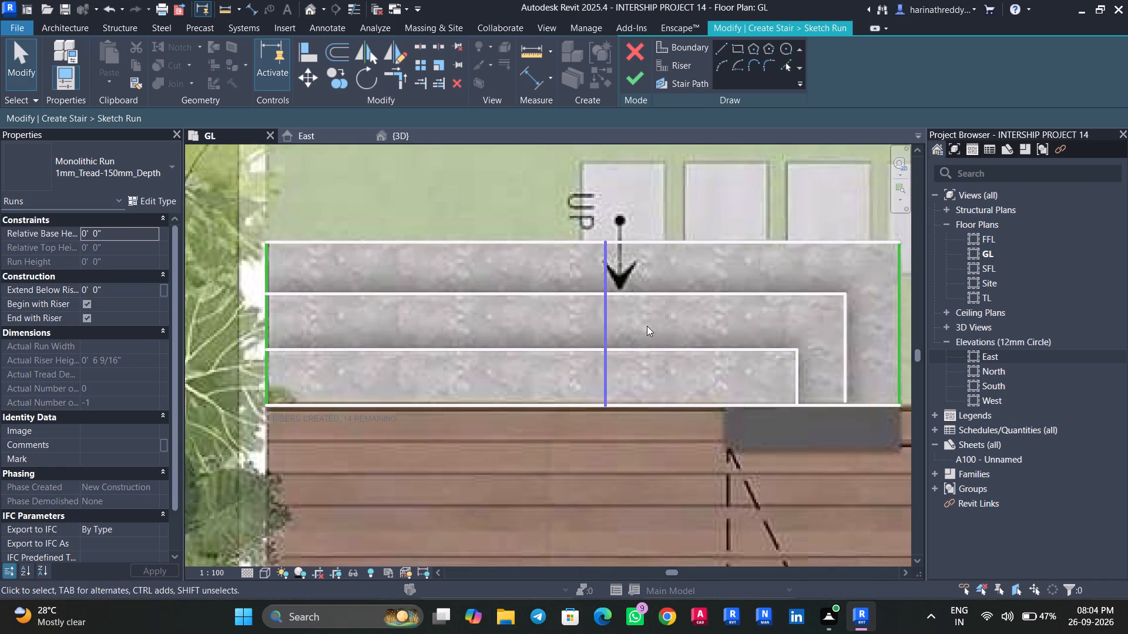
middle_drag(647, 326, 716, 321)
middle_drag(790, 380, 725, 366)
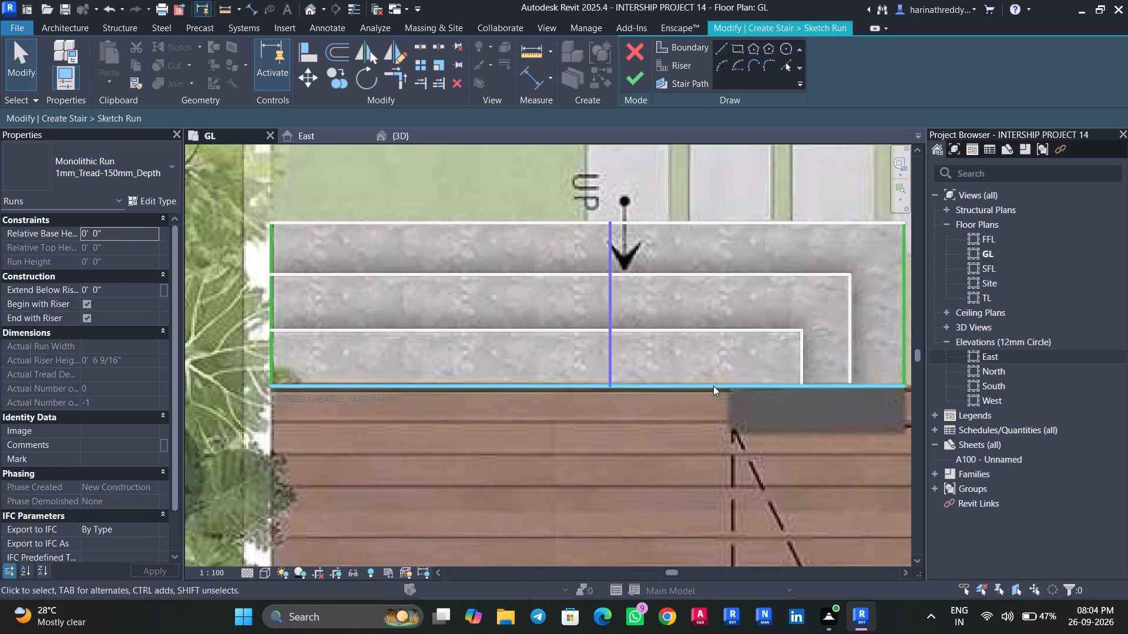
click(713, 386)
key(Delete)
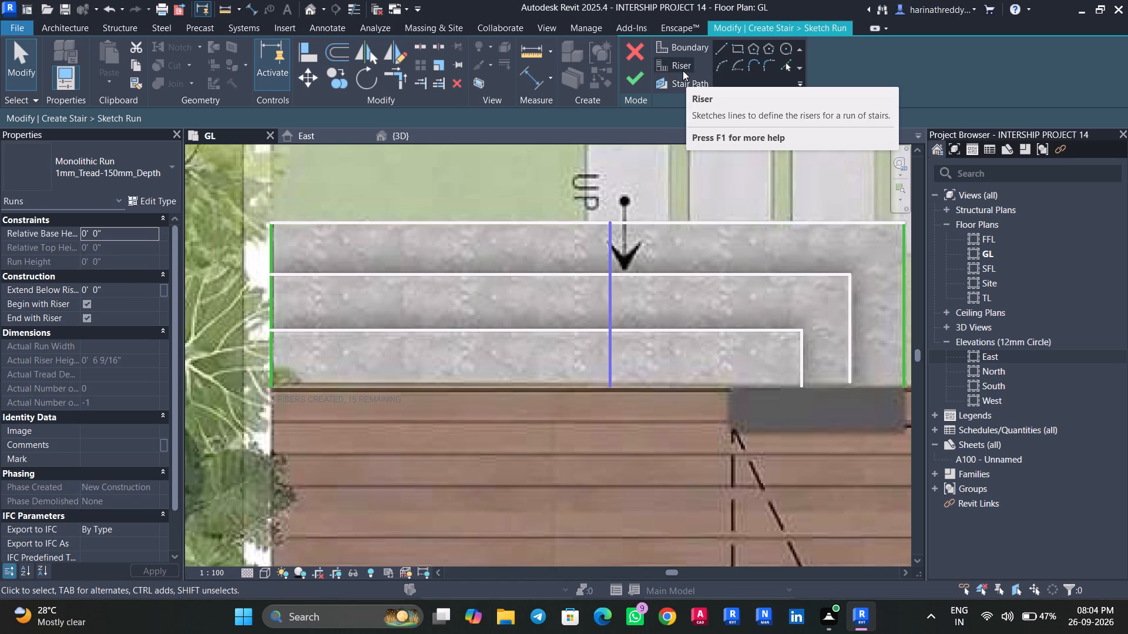
Sketch a boundary line along the deck edge, joining the inner ends of the planting-side and house-side boundaries.
click(686, 45)
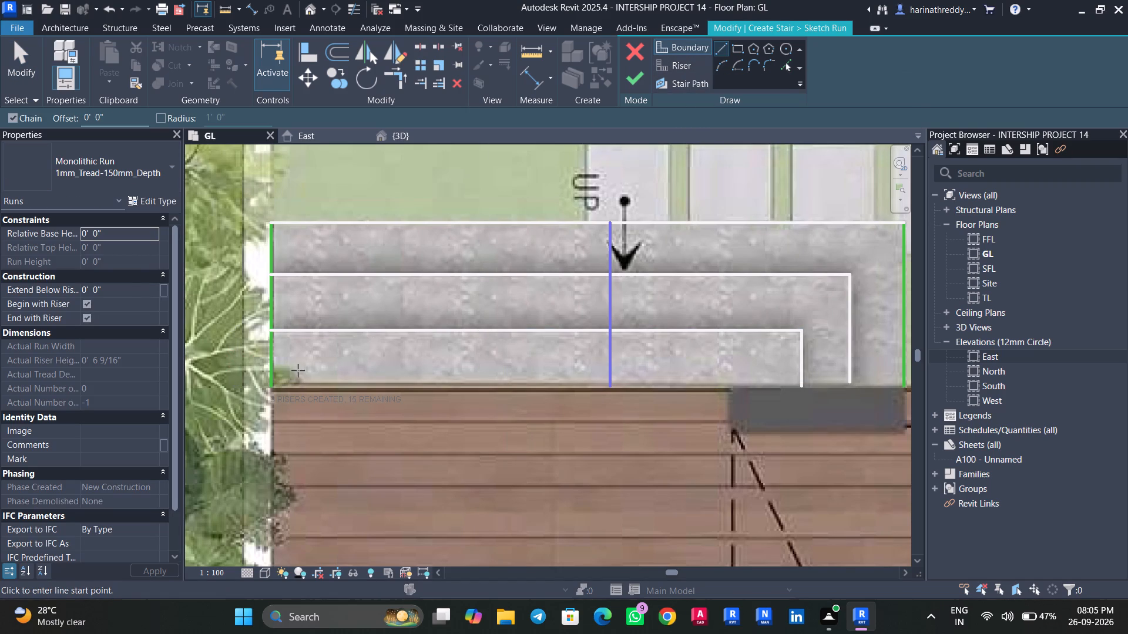
click(272, 387)
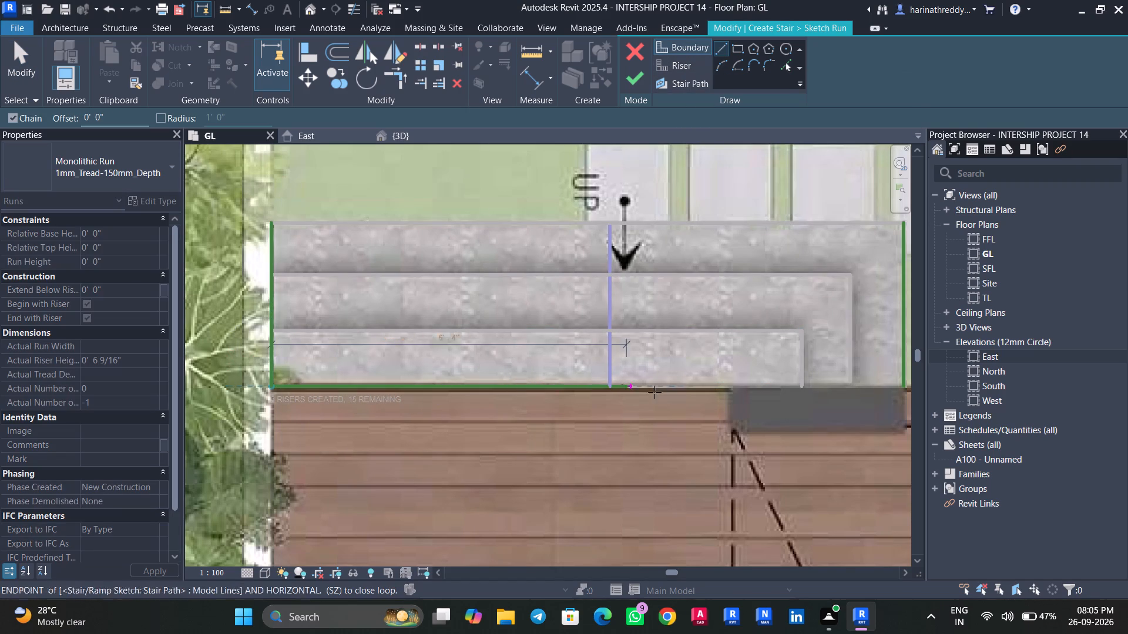
middle_drag(706, 389, 595, 394)
click(798, 390)
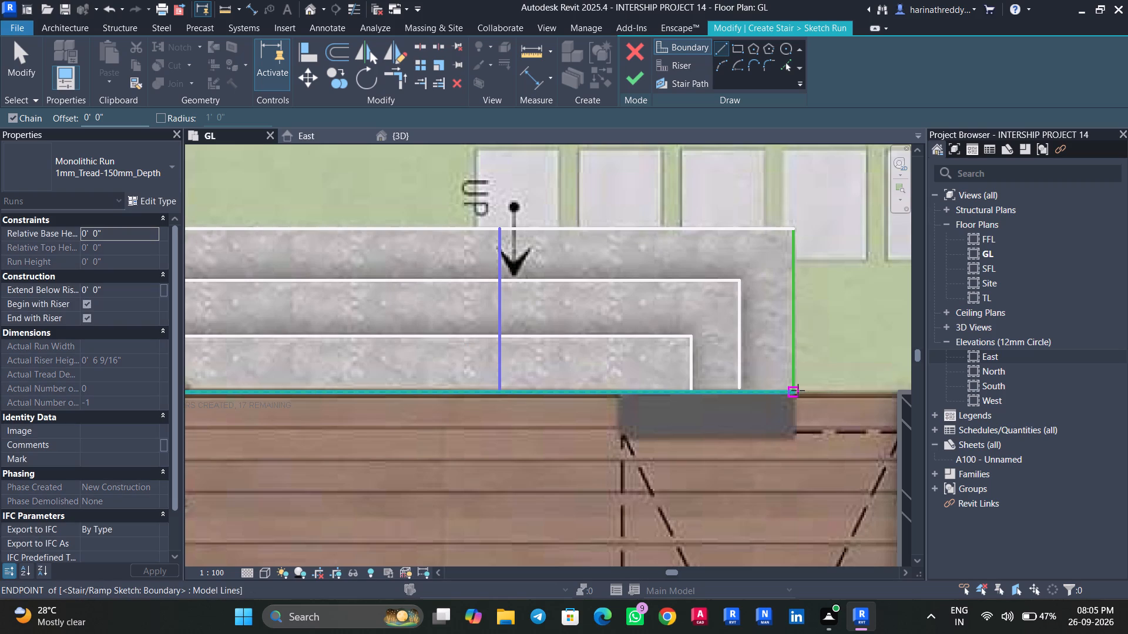
key(Escape)
key(Escape)
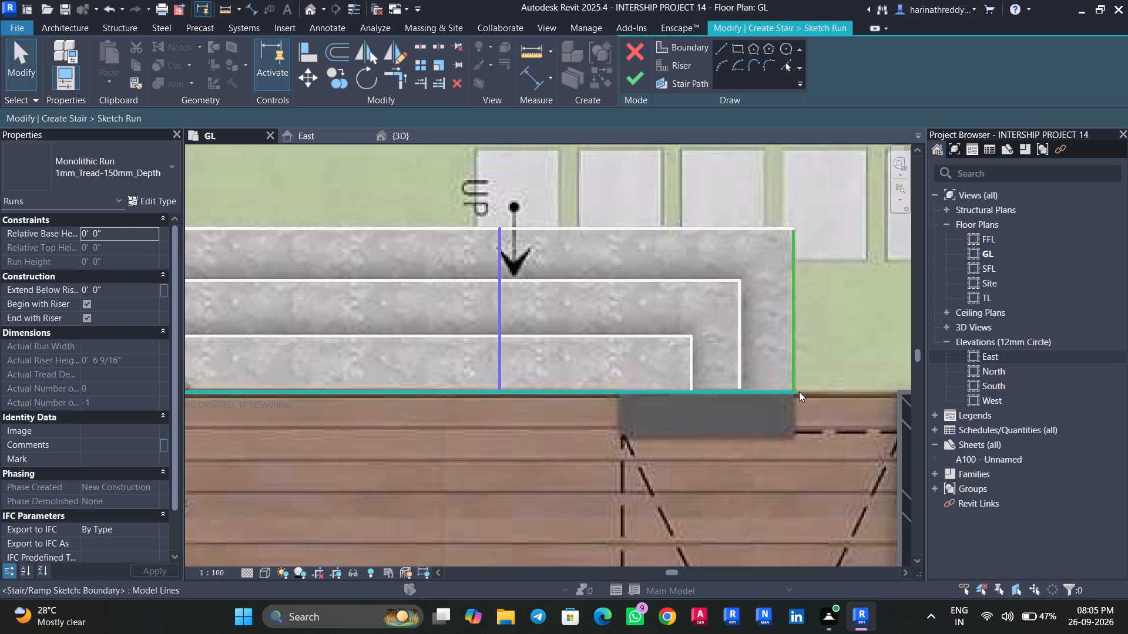
Extend the free end of the second step's return riser to meet the deck-edge boundary.
scroll(745, 389, up, 4)
click(734, 367)
drag(737, 385, 736, 397)
click(694, 431)
Check the run sketch by selecting its long and return riser lines one after another.
scroll(693, 432, down, 2)
click(661, 380)
scroll(638, 452, down, 3)
click(639, 454)
middle_drag(576, 469, 757, 470)
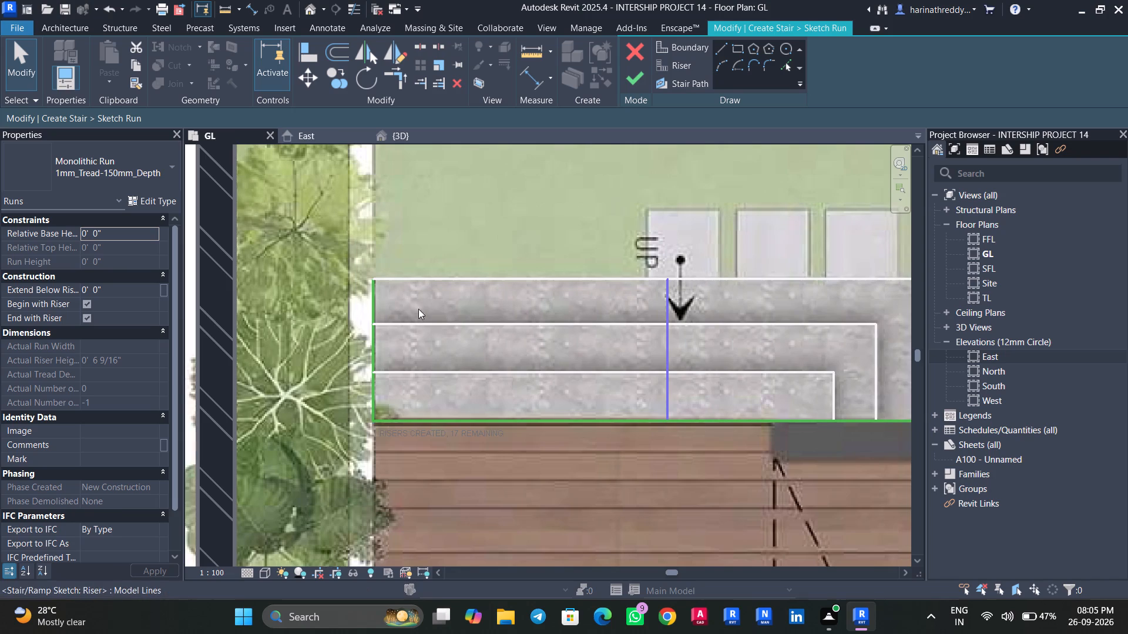
click(428, 282)
click(441, 234)
click(434, 321)
click(445, 302)
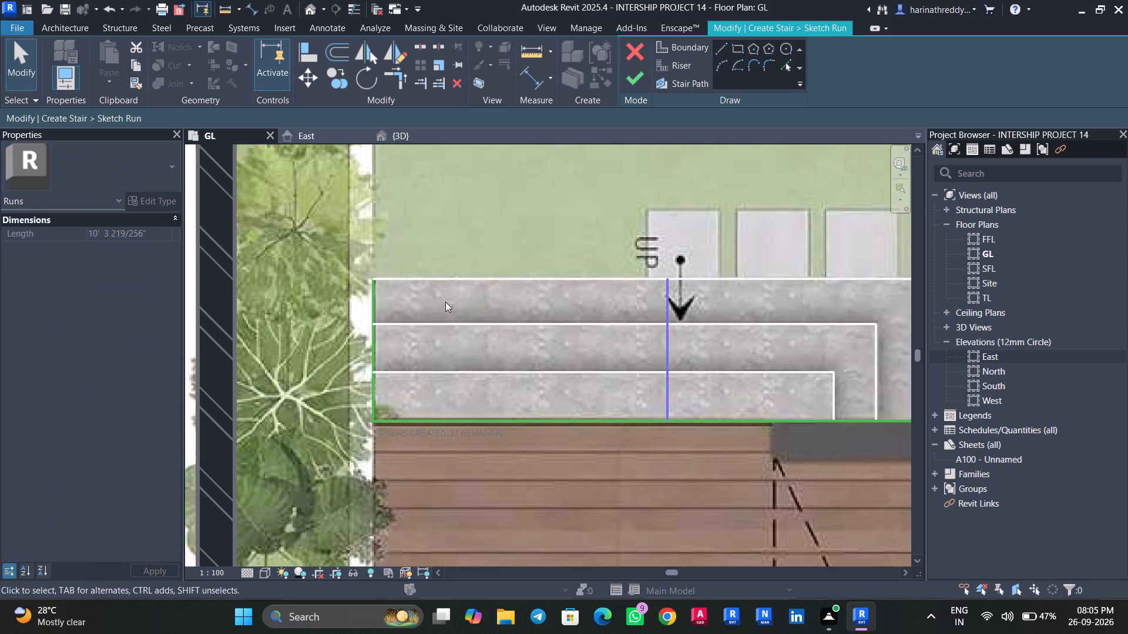
click(442, 375)
click(458, 353)
middle_drag(574, 396, 414, 396)
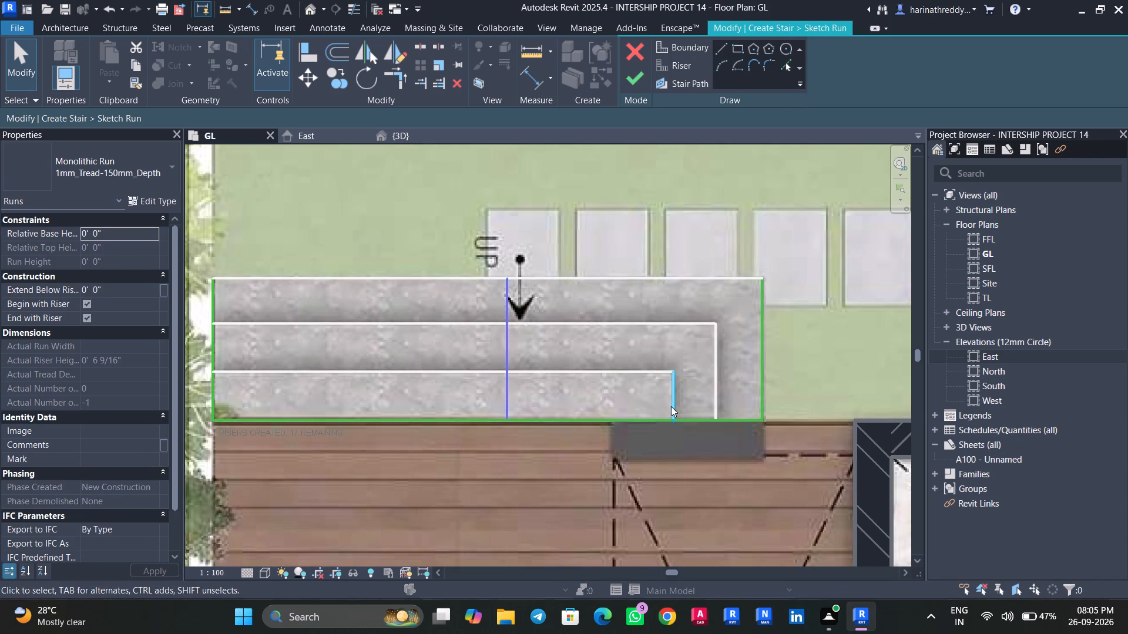
click(672, 406)
click(639, 398)
click(719, 397)
click(737, 386)
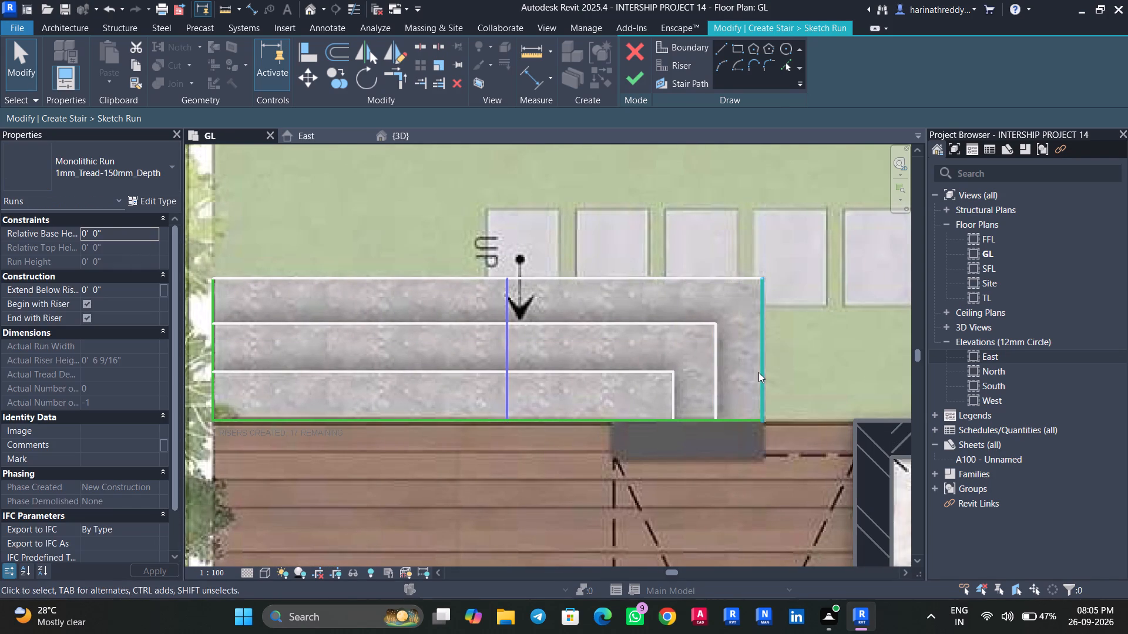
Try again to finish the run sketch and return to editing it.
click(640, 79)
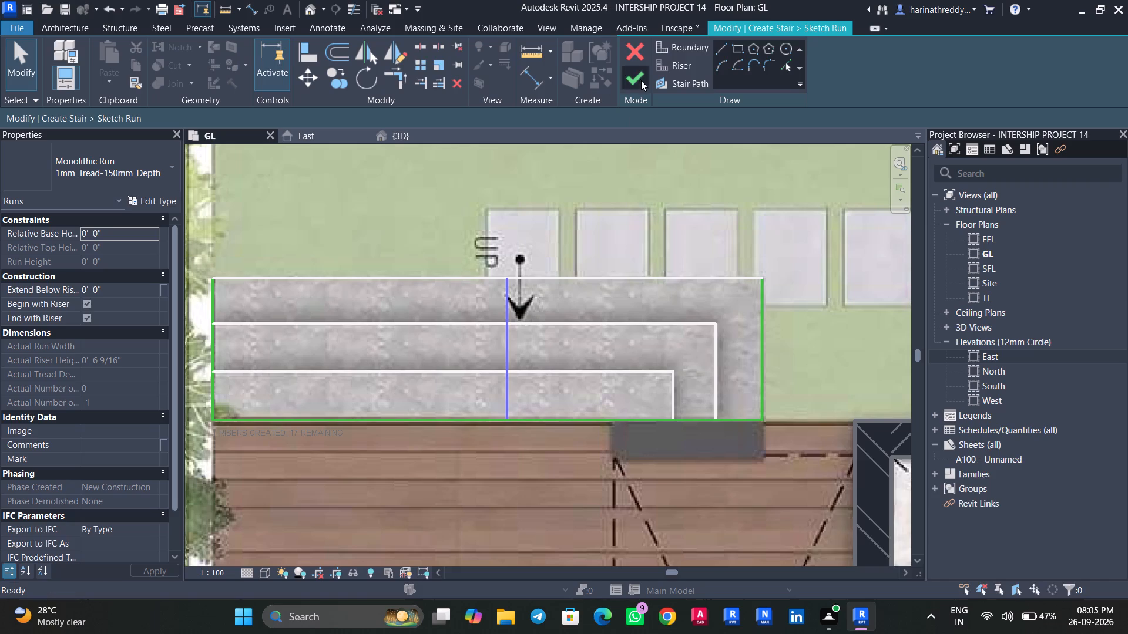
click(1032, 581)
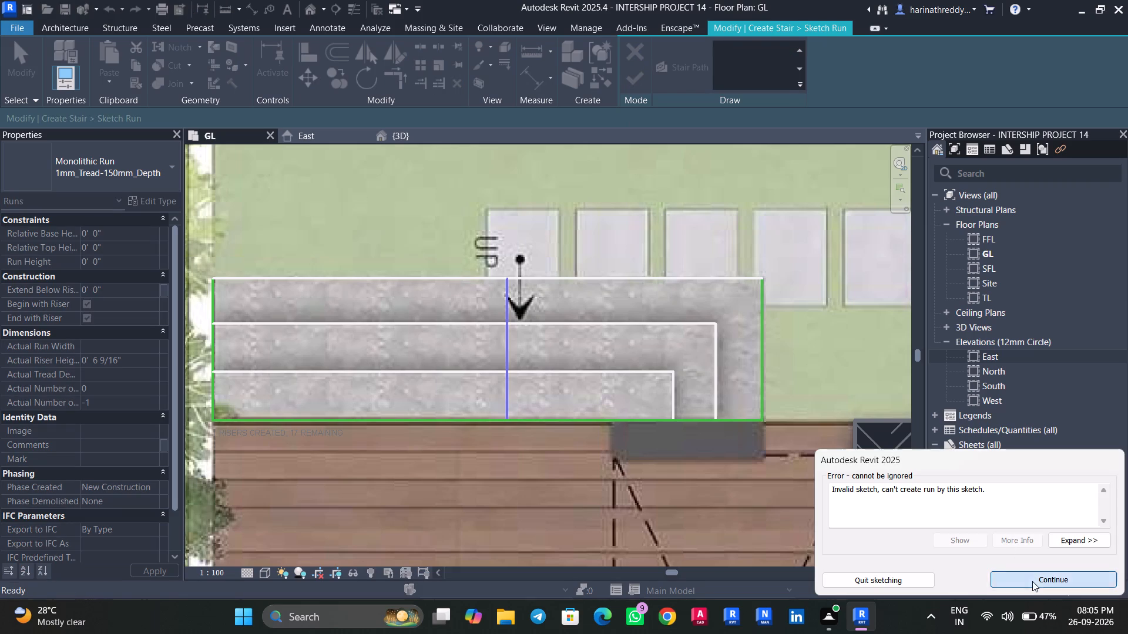
Trim/extend the outermost riser and the house-side boundary to a corner.
click(403, 85)
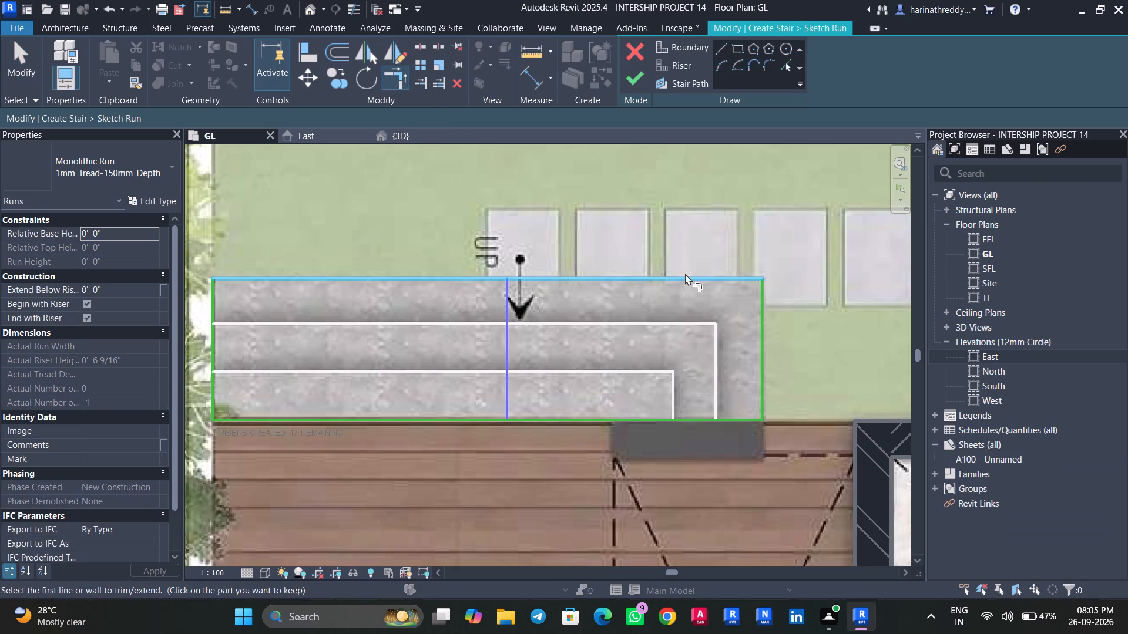
click(686, 274)
click(757, 318)
click(762, 323)
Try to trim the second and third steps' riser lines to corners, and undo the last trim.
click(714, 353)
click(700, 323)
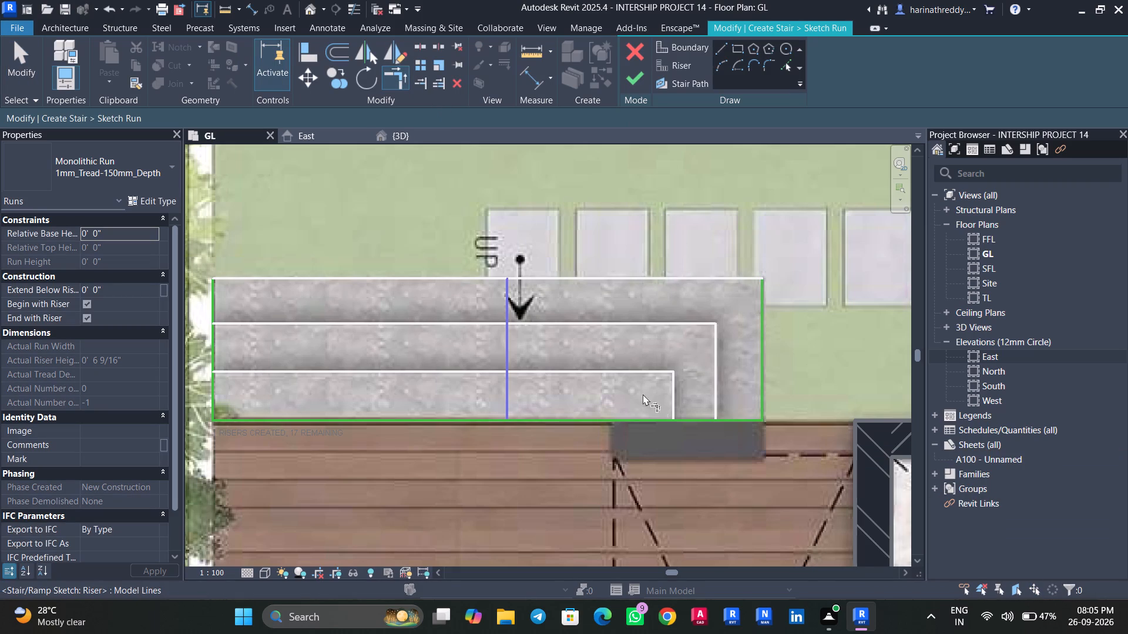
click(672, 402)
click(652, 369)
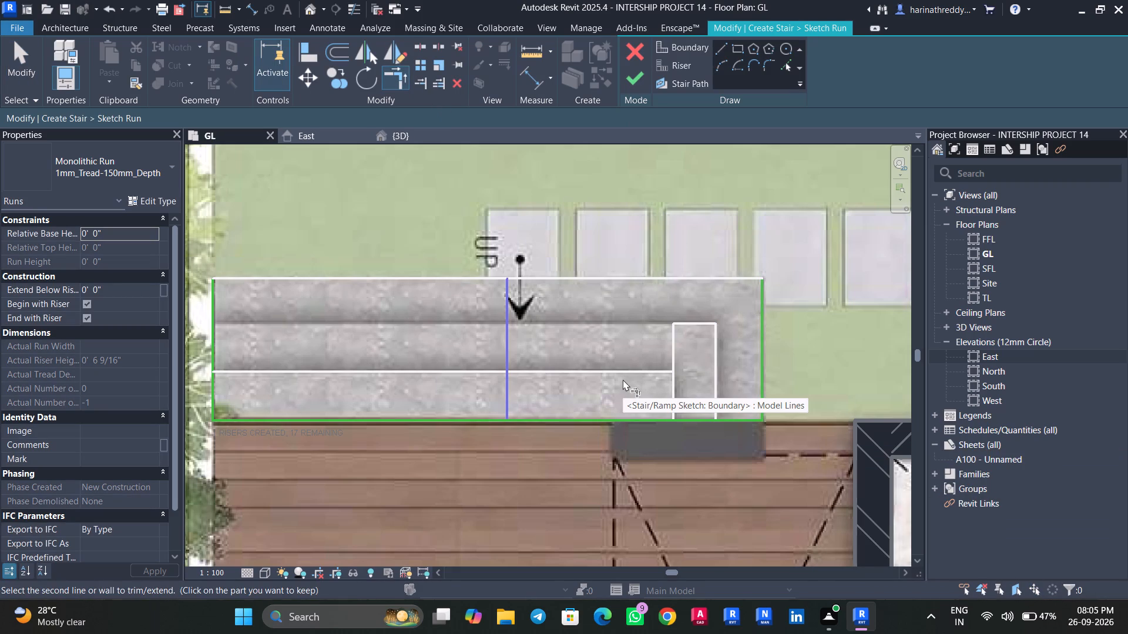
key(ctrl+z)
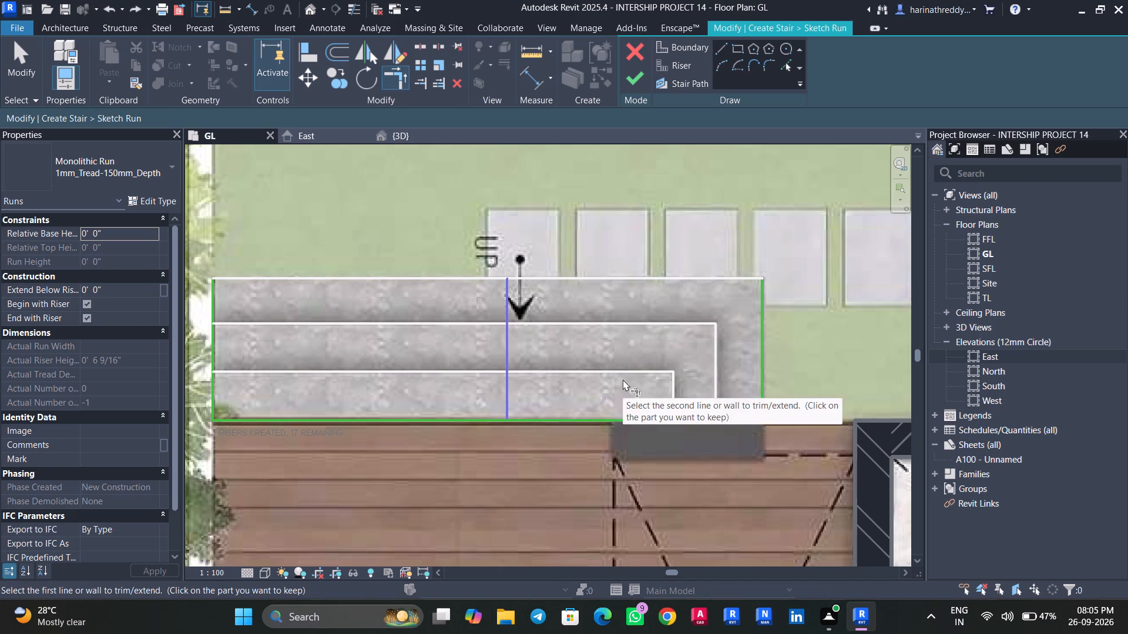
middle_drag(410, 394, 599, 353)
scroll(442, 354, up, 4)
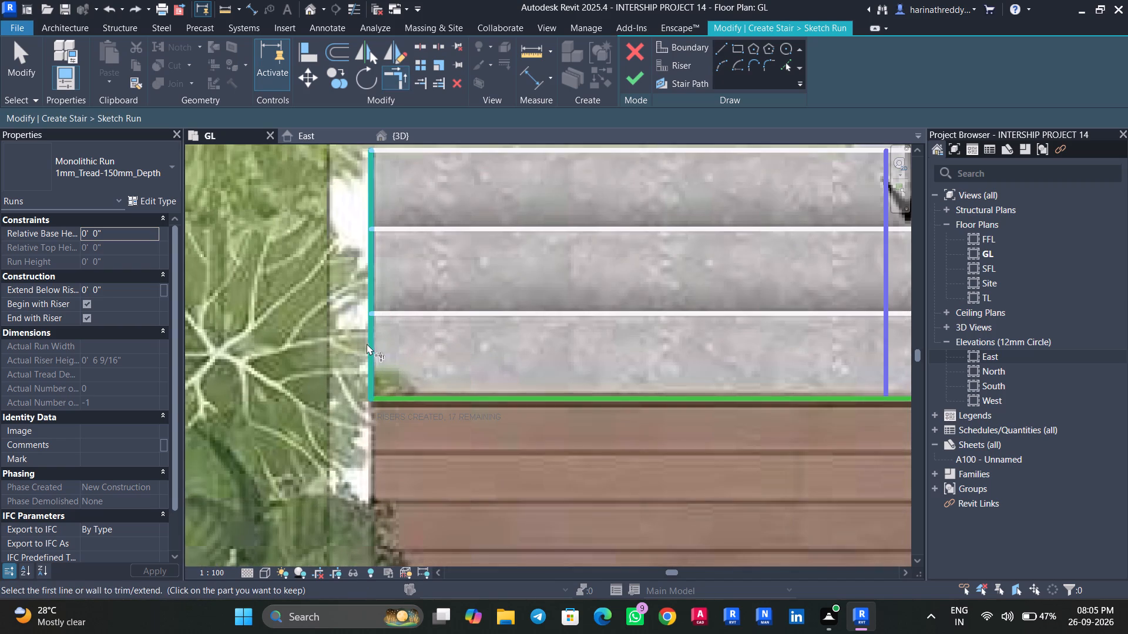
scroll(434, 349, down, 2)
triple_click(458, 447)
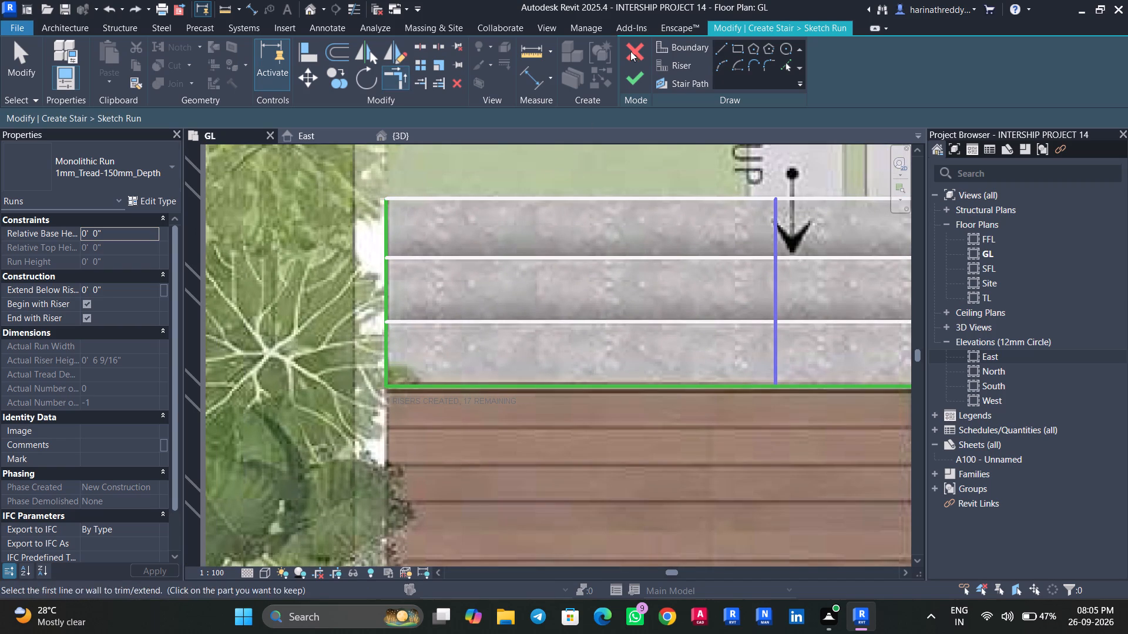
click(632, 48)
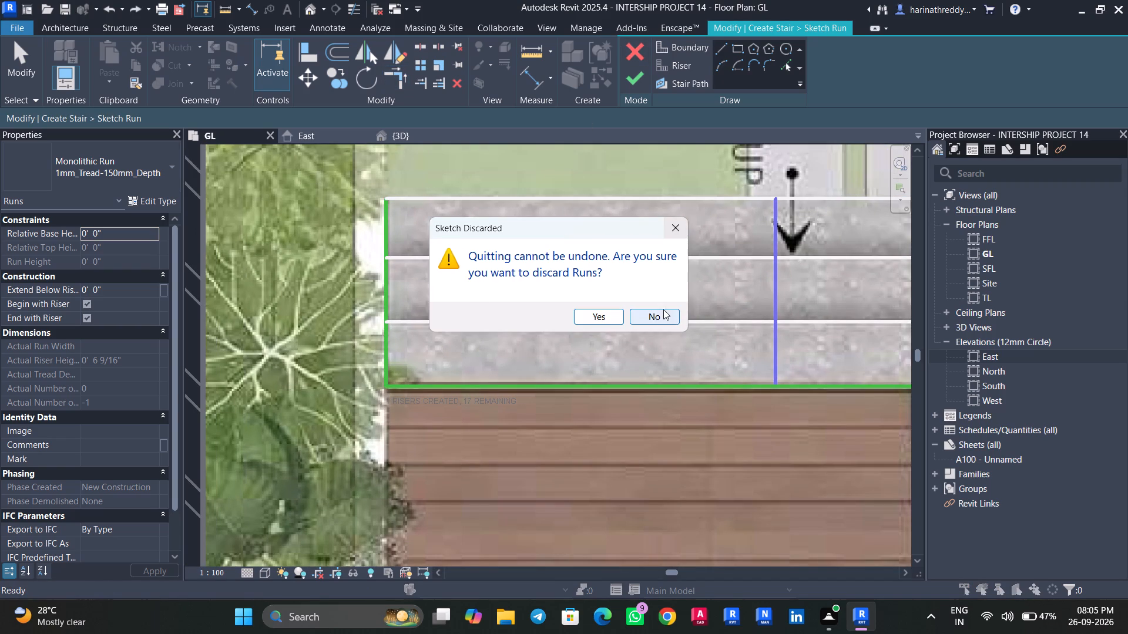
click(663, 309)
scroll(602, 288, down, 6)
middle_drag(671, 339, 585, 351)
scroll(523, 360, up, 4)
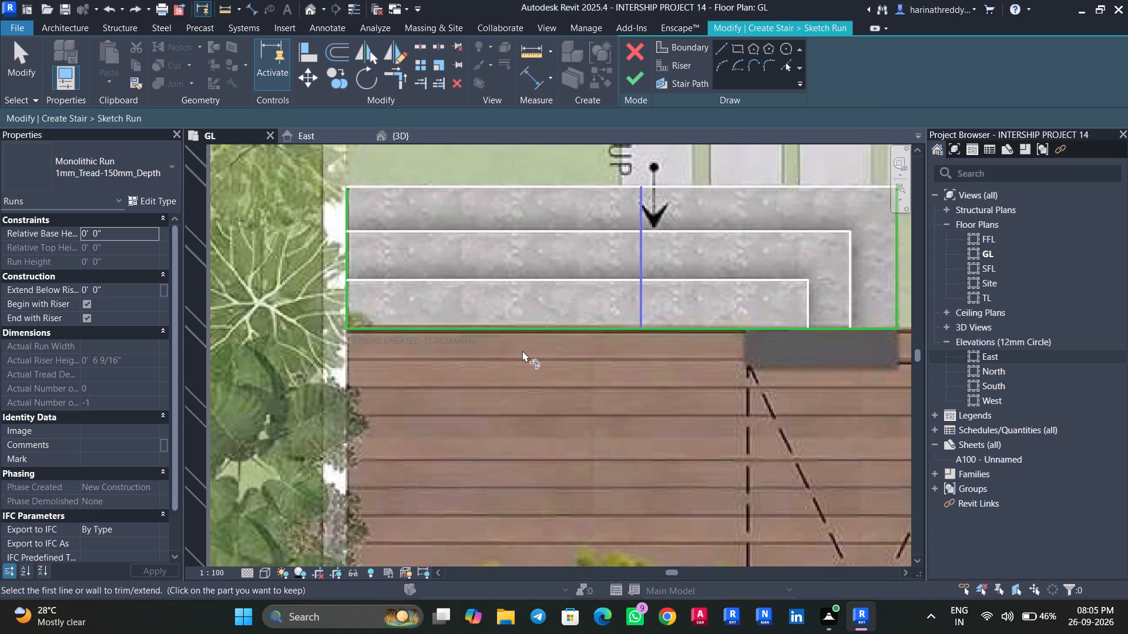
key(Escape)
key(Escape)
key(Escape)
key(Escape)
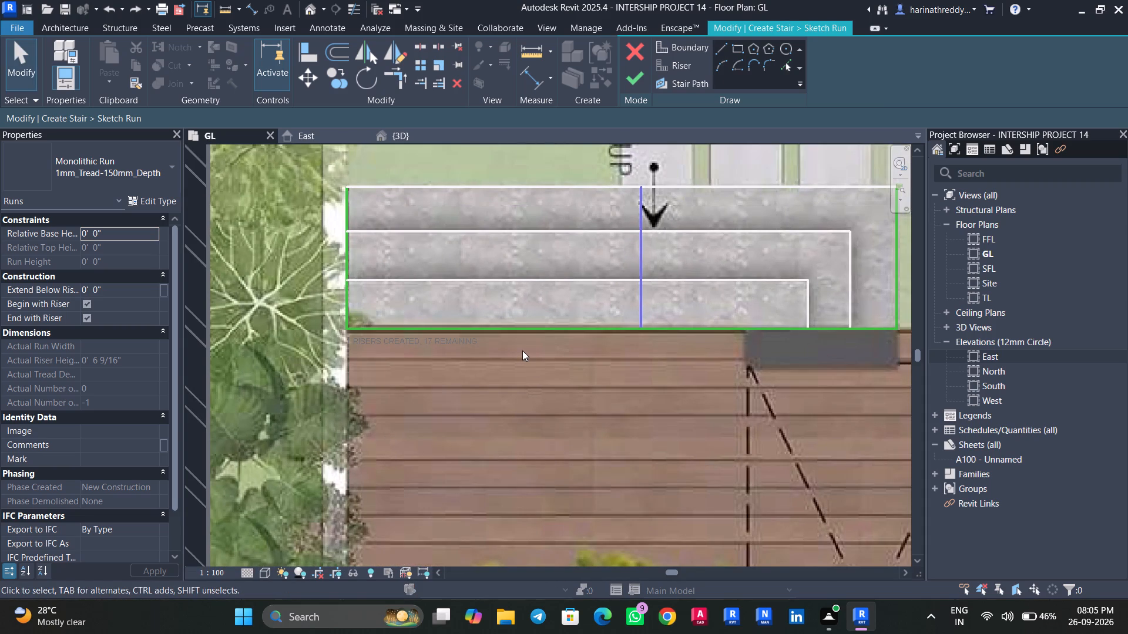
Nudge the stair path line sideways onto the plan's UP arrow.
scroll(781, 299, up, 5)
middle_drag(774, 308, 569, 340)
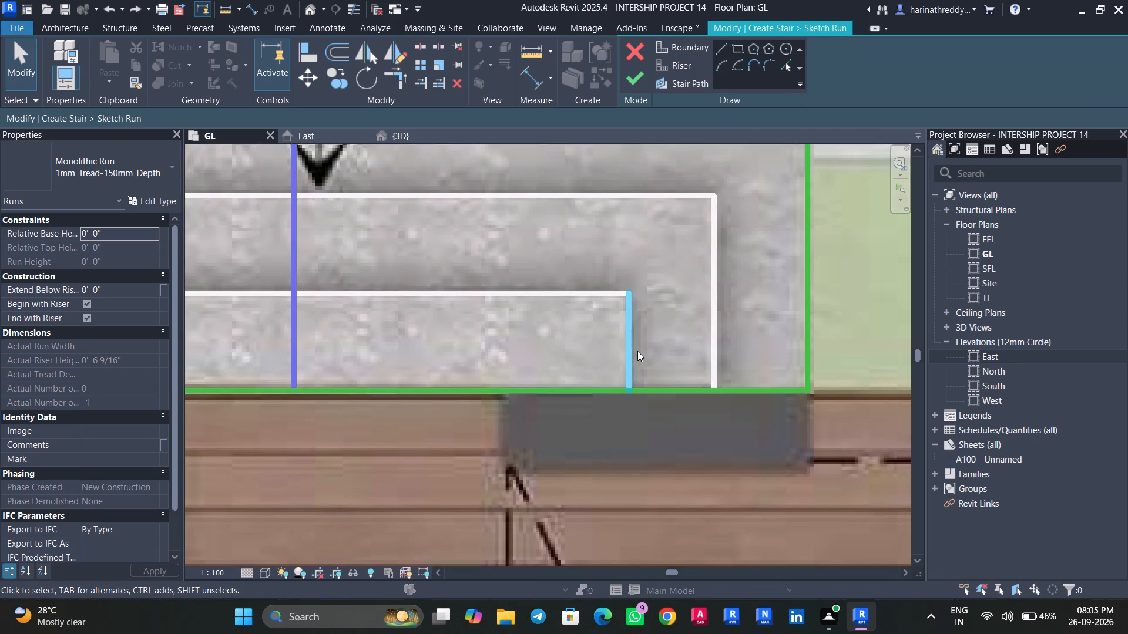
scroll(637, 351, down, 3)
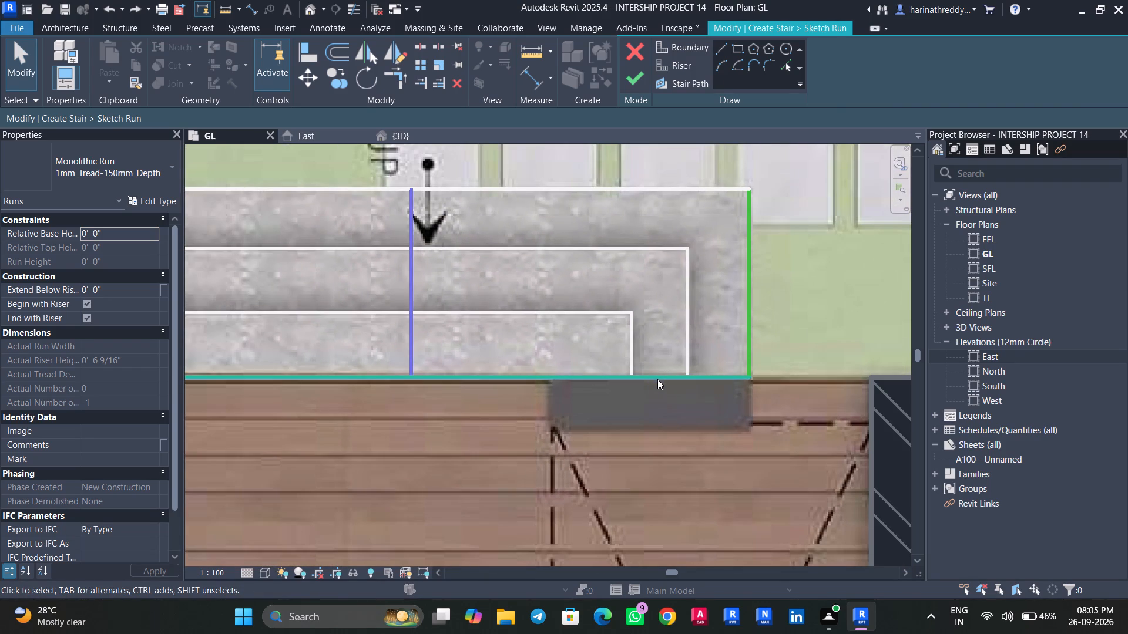
scroll(657, 379, down, 3)
middle_drag(652, 390, 665, 388)
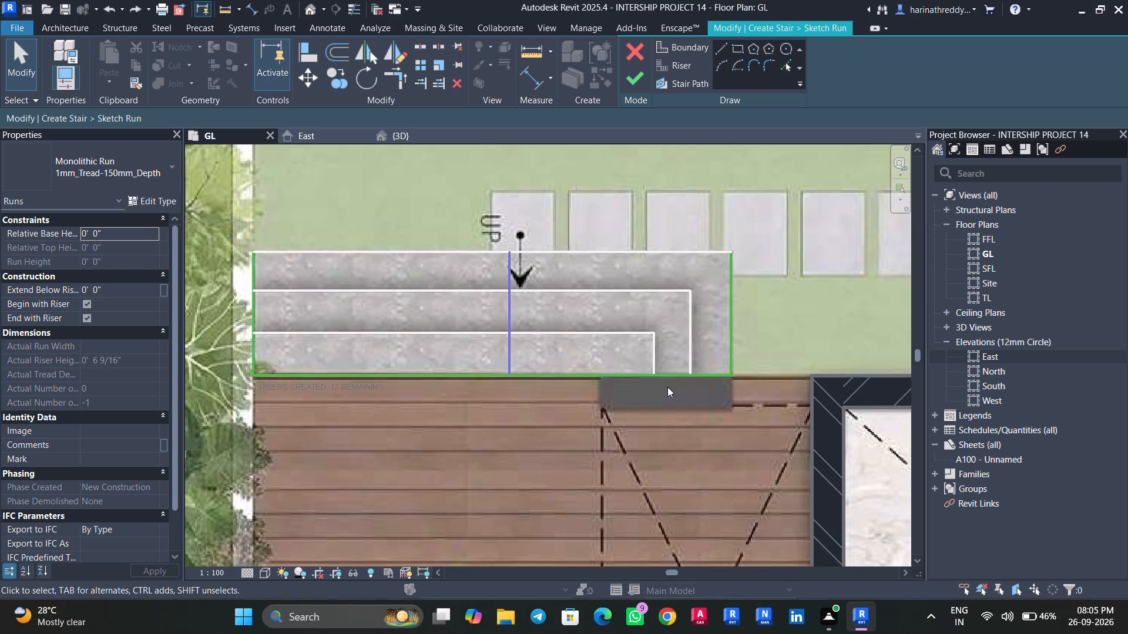
click(508, 346)
scroll(508, 346, up, 1)
scroll(508, 346, down, 1)
scroll(508, 346, up, 2)
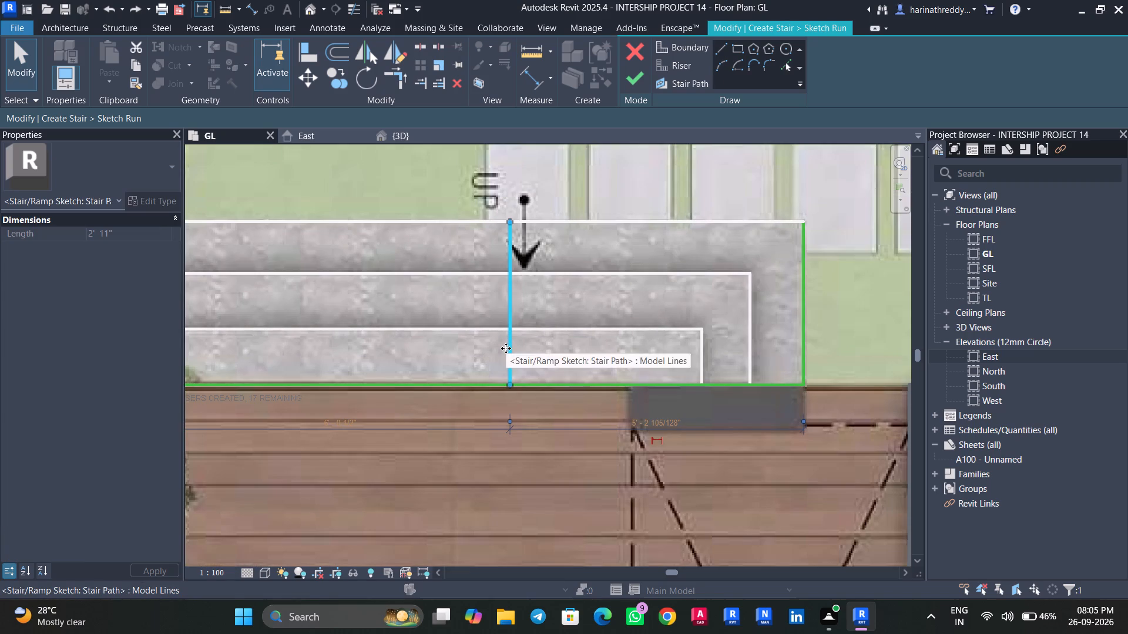
key(Right)
key(Right)
key(Right)
key(Right)
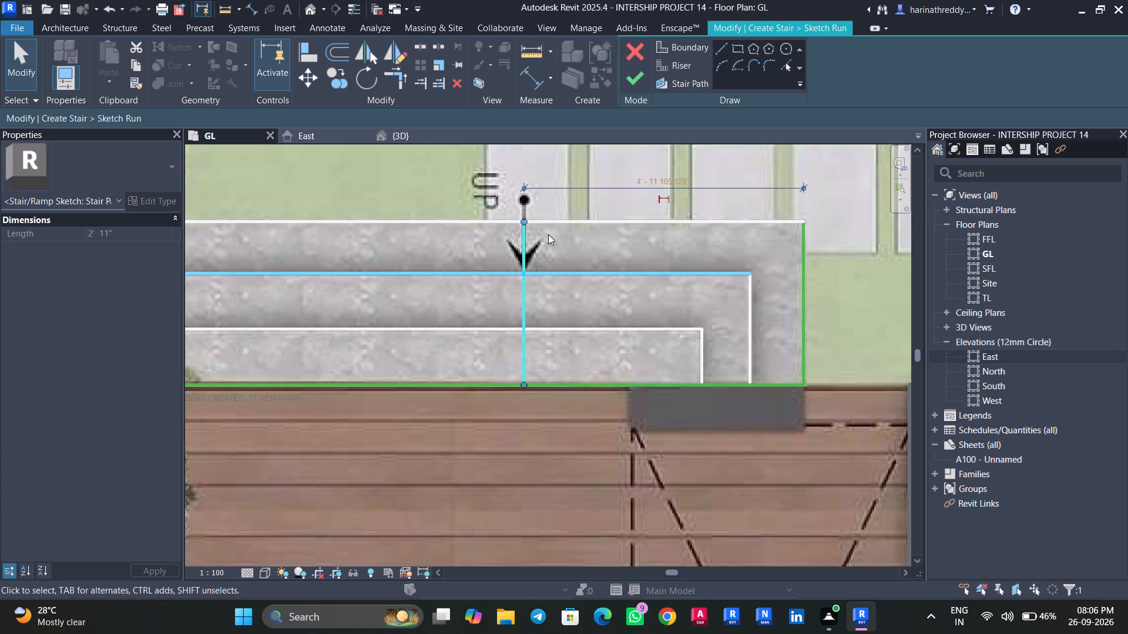
click(476, 193)
Examine the run sketch around the realigned stair path, the step outlines and the end boundaries.
scroll(498, 332, down, 6)
scroll(521, 261, up, 4)
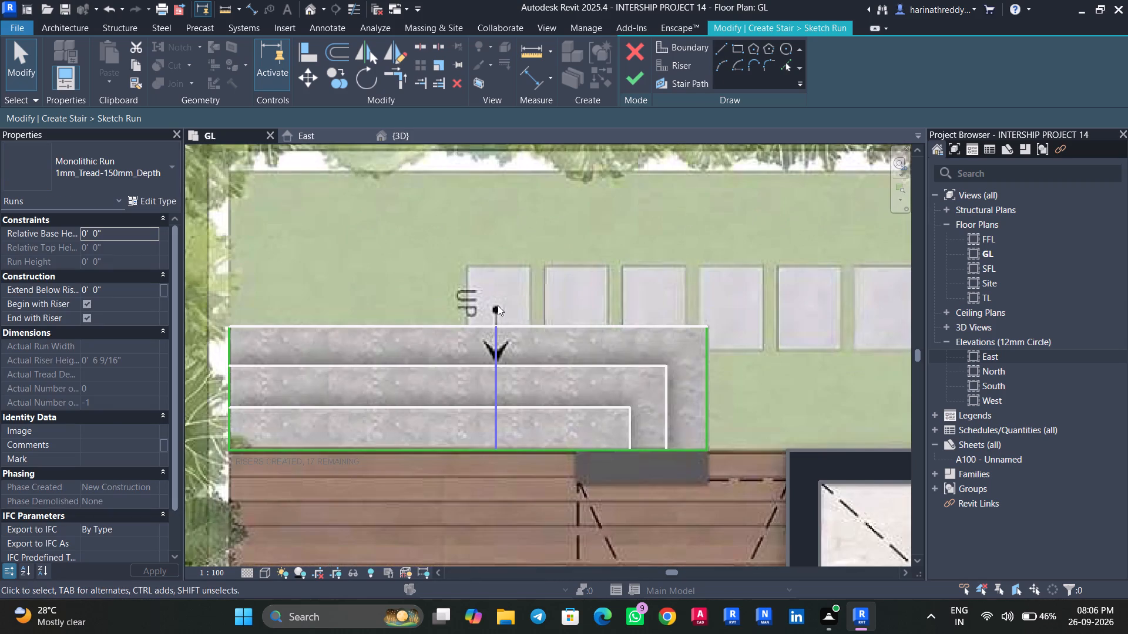
scroll(462, 304, down, 2)
middle_drag(462, 304, 462, 304)
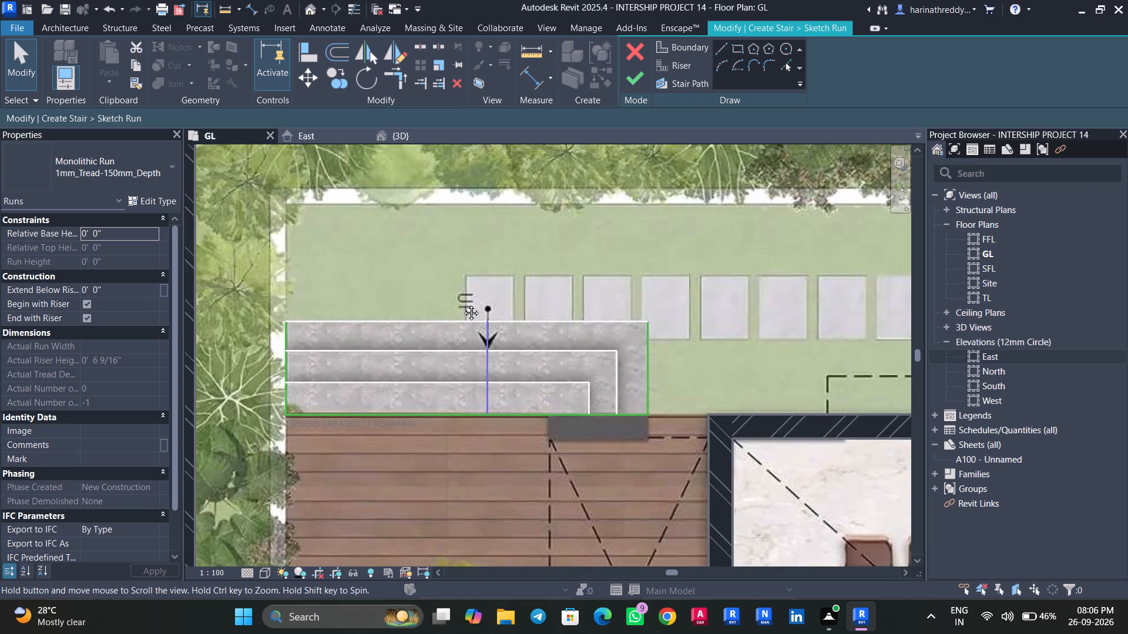
middle_drag(462, 304, 462, 286)
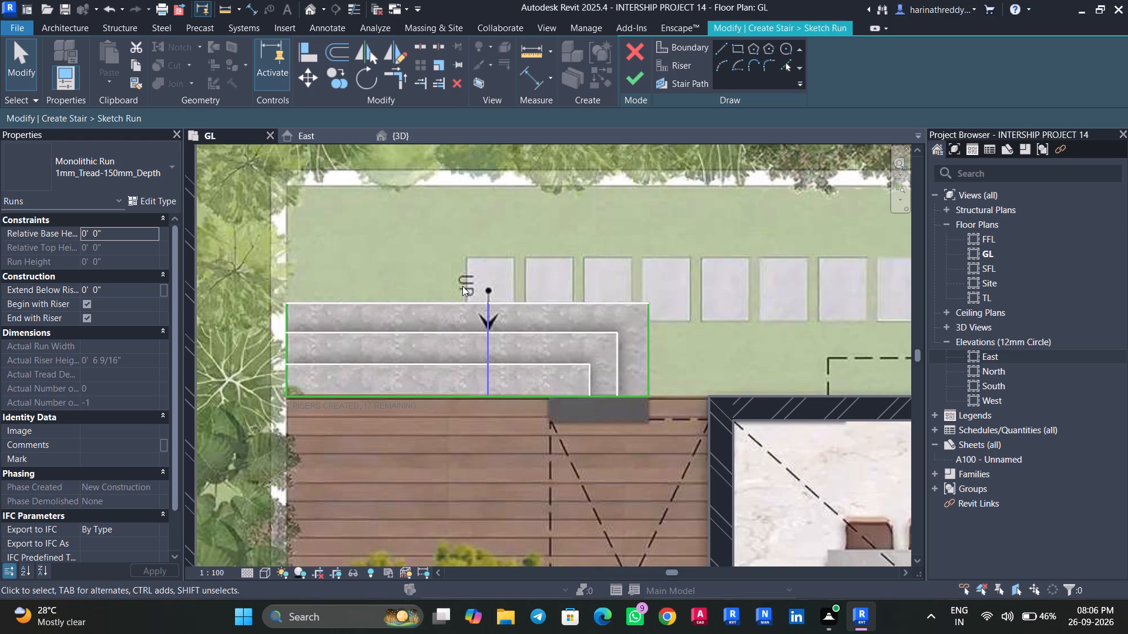
scroll(499, 352, up, 1)
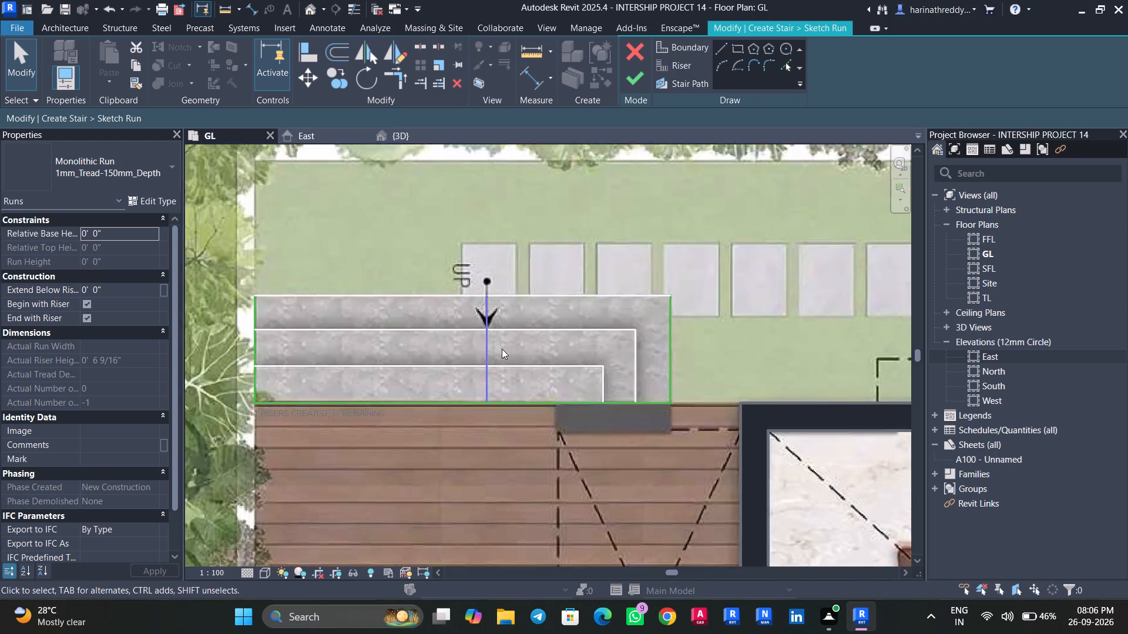
scroll(502, 349, up, 6)
middle_drag(490, 332, 509, 329)
scroll(509, 329, down, 3)
middle_drag(509, 329, 523, 319)
scroll(509, 329, down, 1)
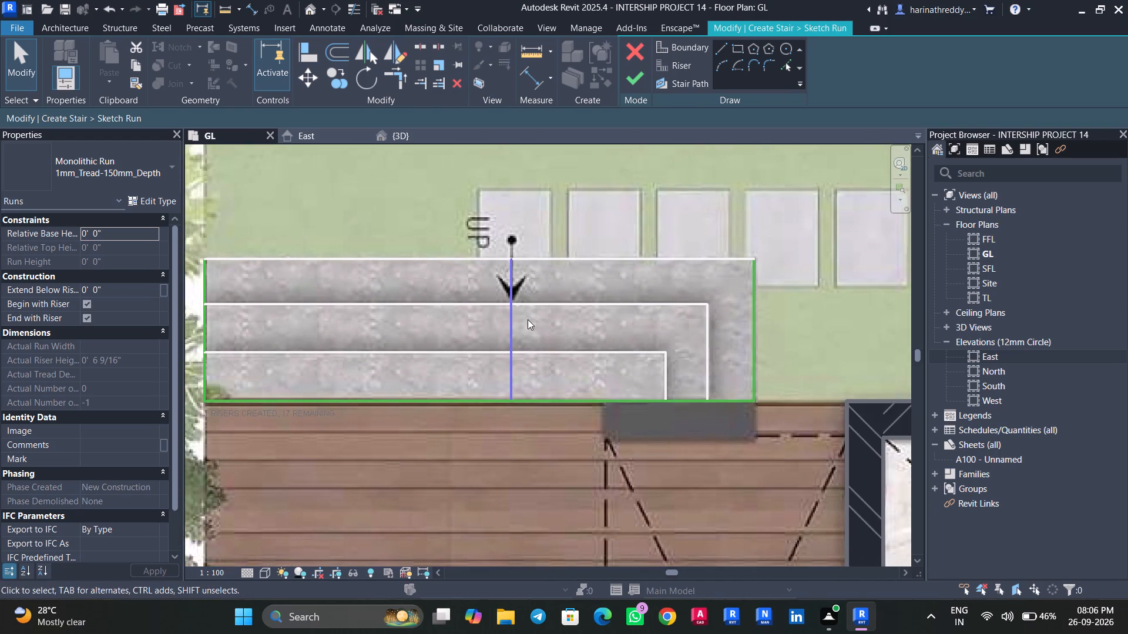
middle_drag(529, 320, 566, 313)
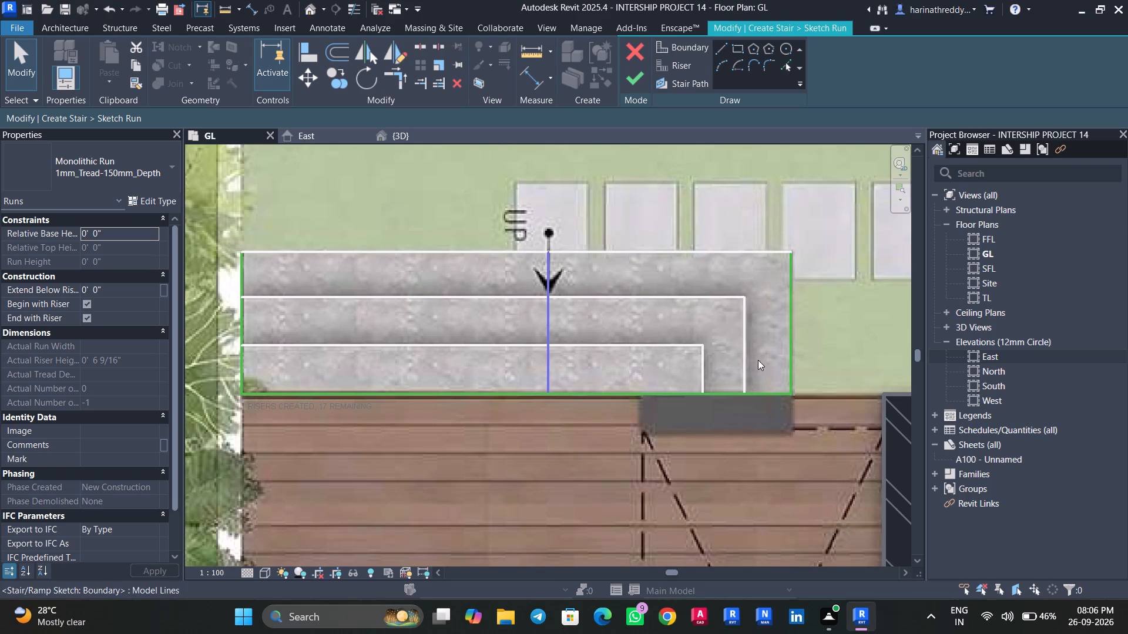
Replace the short boundary line at the steps' end away from the planting with a 2' 11" riser line.
click(788, 347)
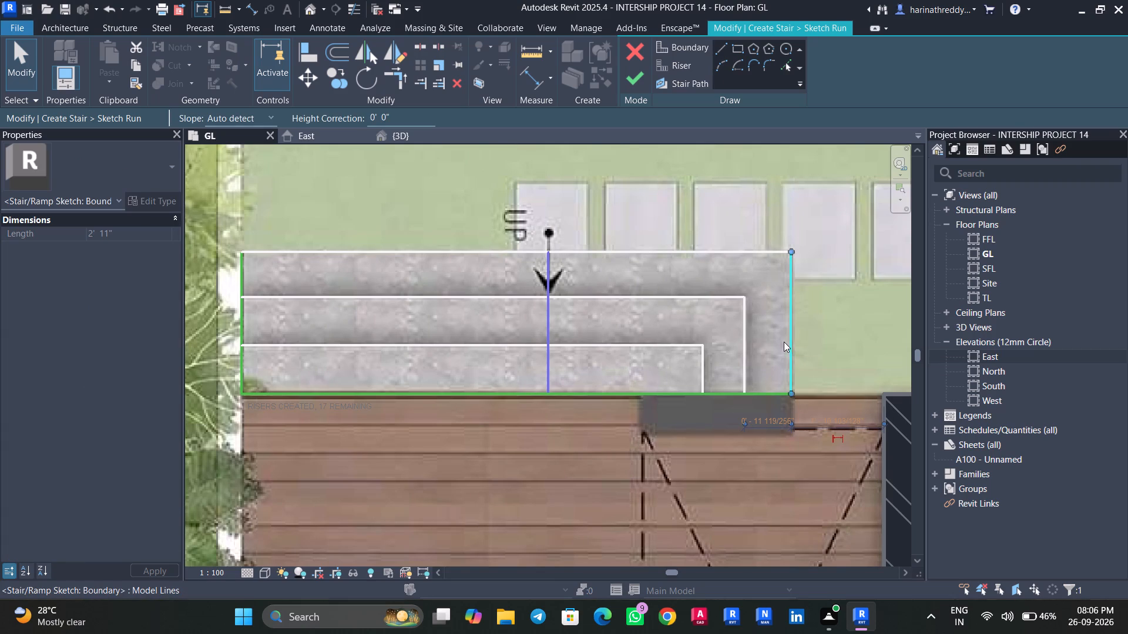
key(Delete)
click(719, 50)
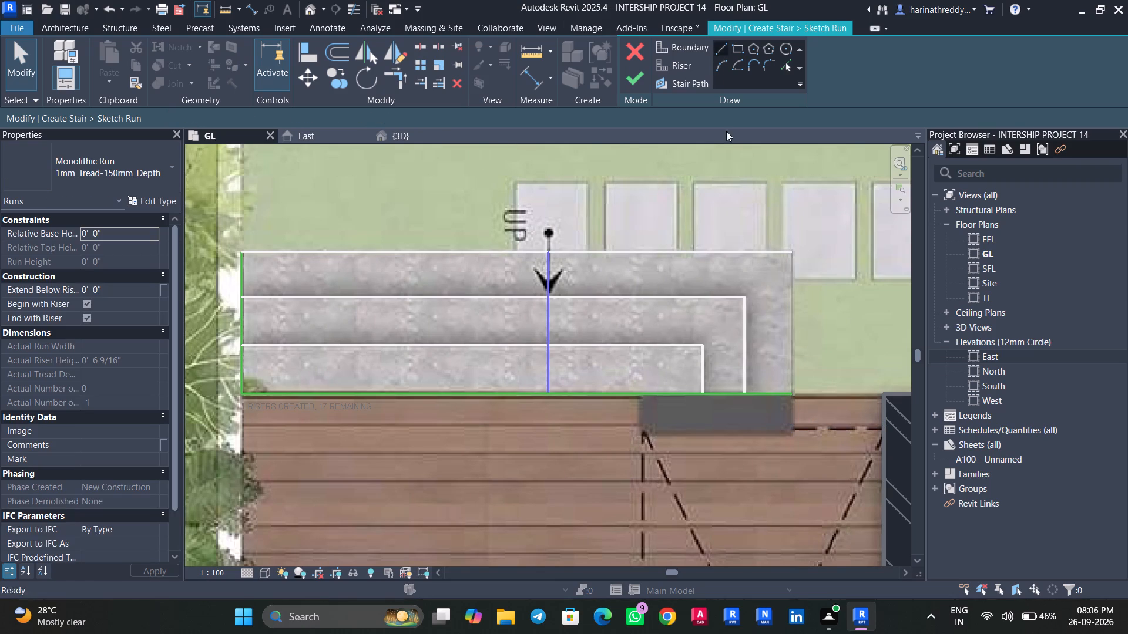
click(677, 72)
click(789, 256)
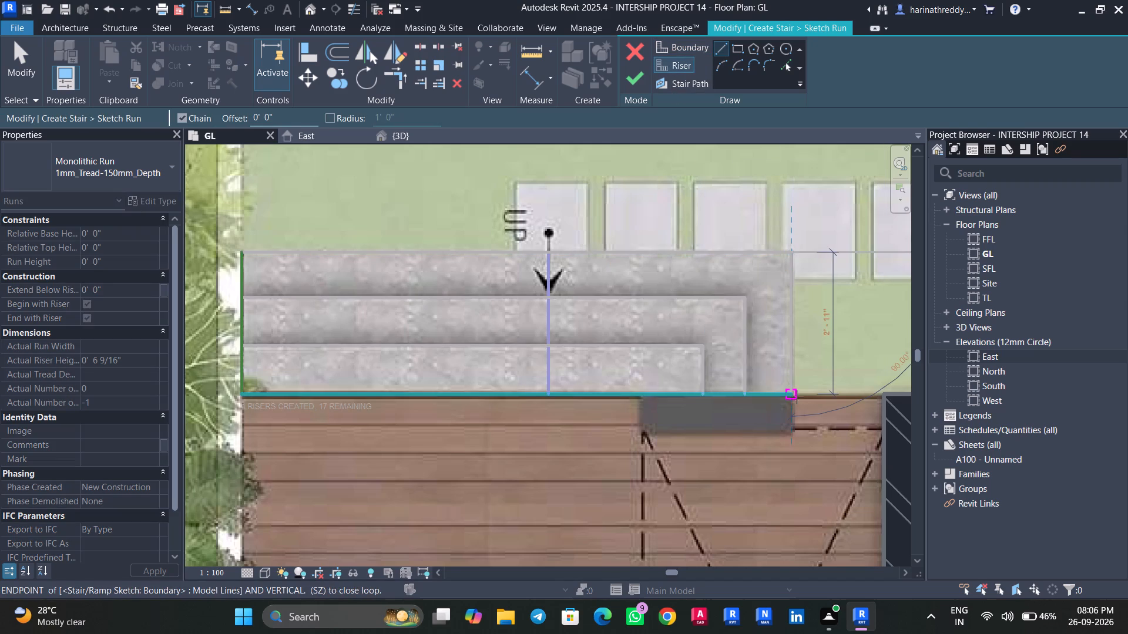
click(796, 396)
key(Escape)
key(Escape)
key(Escape)
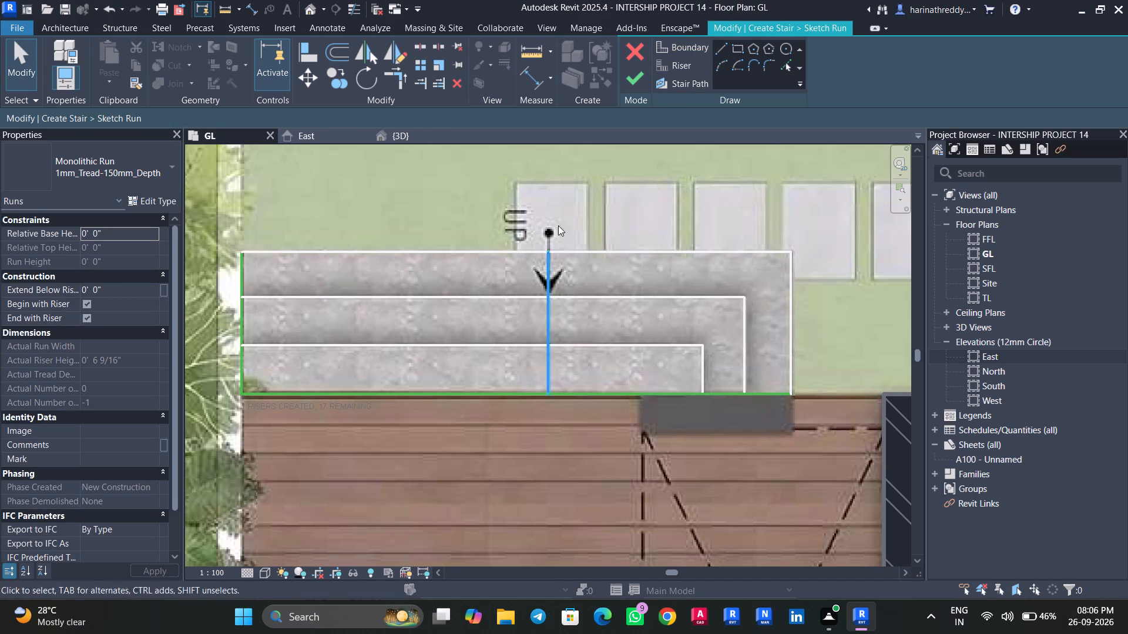
Try to finish the run sketch and return to editing it.
middle_drag(558, 205, 576, 184)
scroll(576, 184, down, 4)
middle_drag(576, 184, 578, 193)
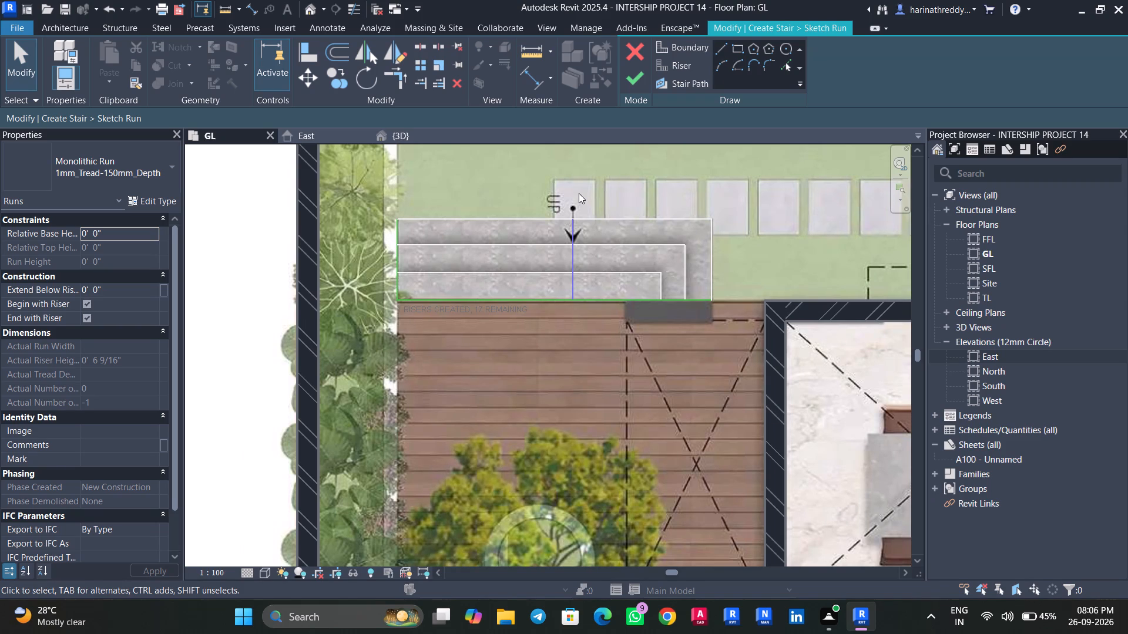
click(634, 82)
click(1051, 586)
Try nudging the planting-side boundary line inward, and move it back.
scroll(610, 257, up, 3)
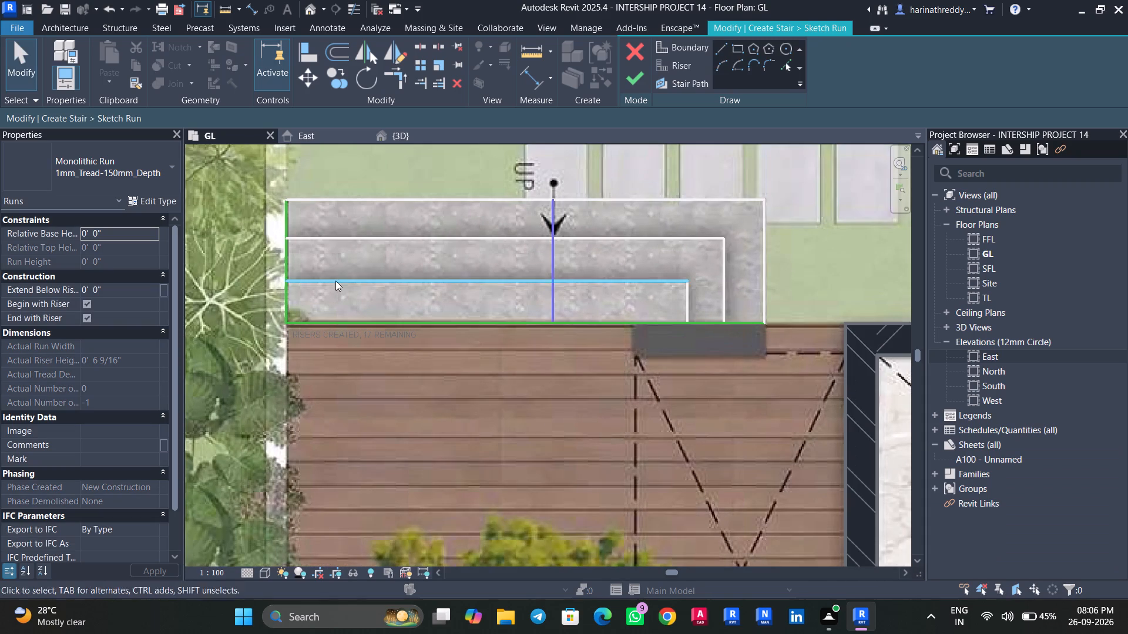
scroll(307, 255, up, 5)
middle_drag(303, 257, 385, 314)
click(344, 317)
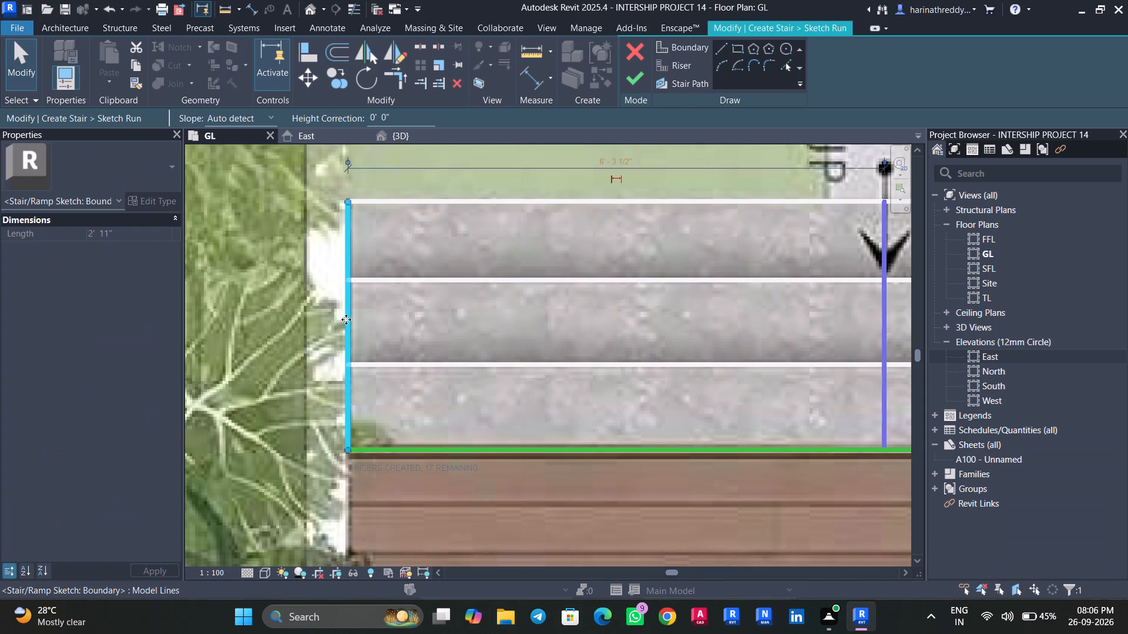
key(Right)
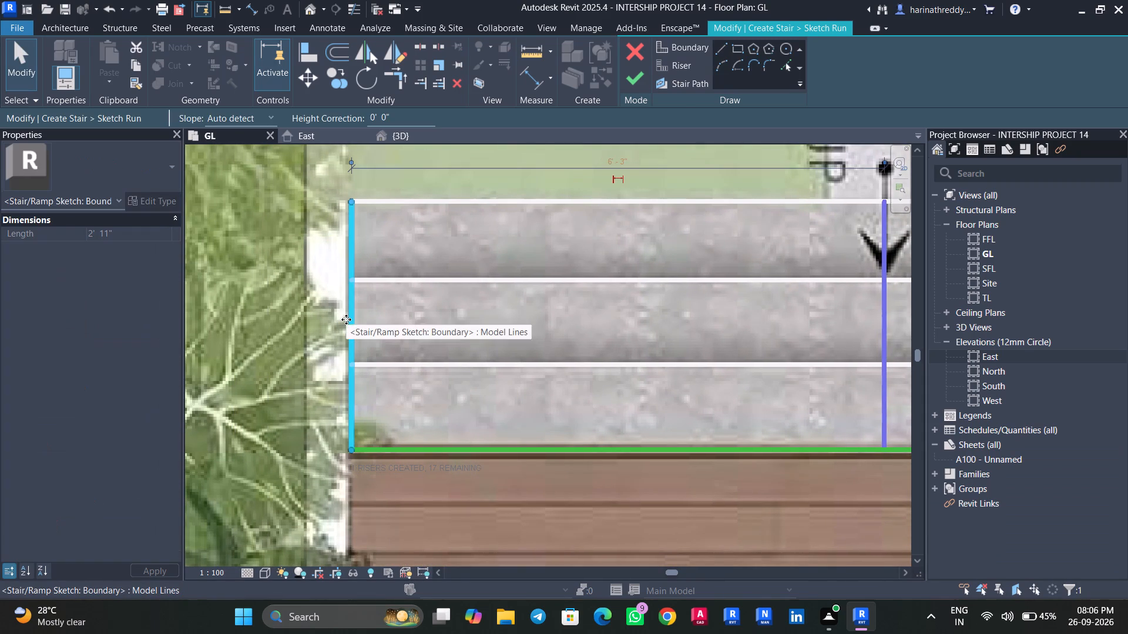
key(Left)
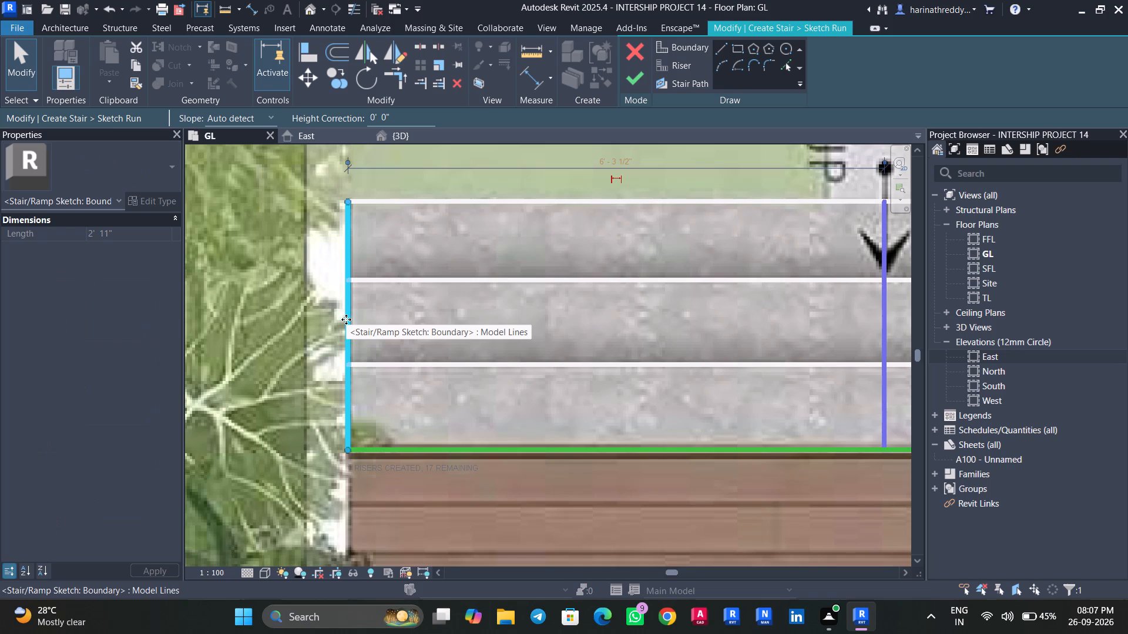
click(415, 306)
Check the stair path line and where its start meets the outermost riser.
scroll(414, 307, down, 9)
scroll(545, 272, up, 8)
scroll(549, 282, down, 1)
scroll(549, 282, up, 2)
click(552, 301)
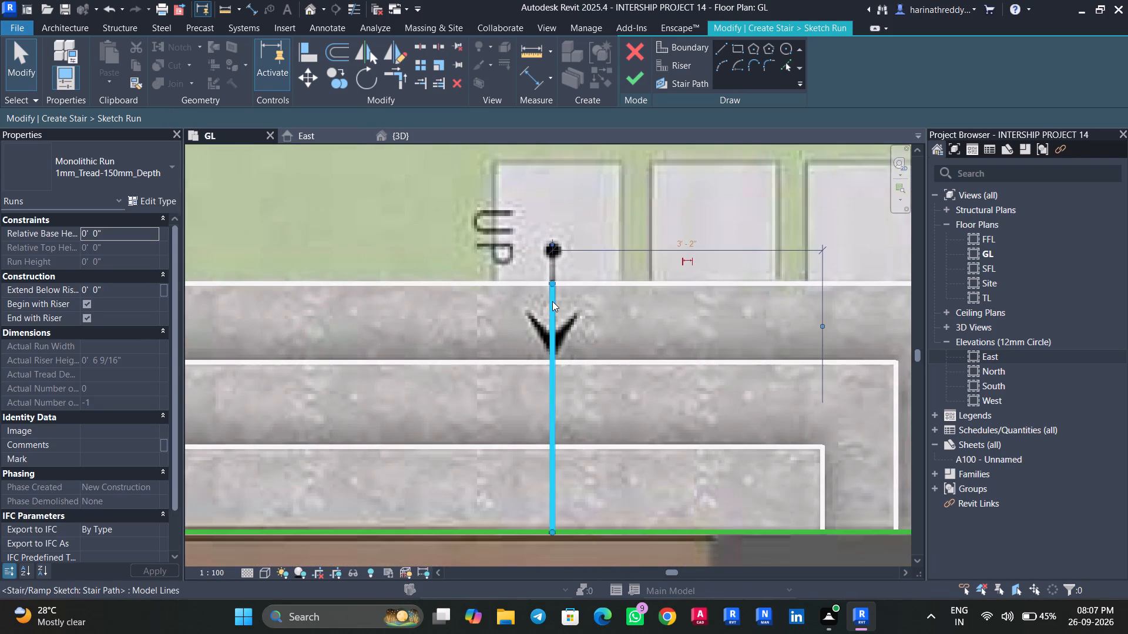
click(579, 227)
click(558, 300)
scroll(545, 288, up, 7)
scroll(568, 281, down, 1)
scroll(568, 281, up, 2)
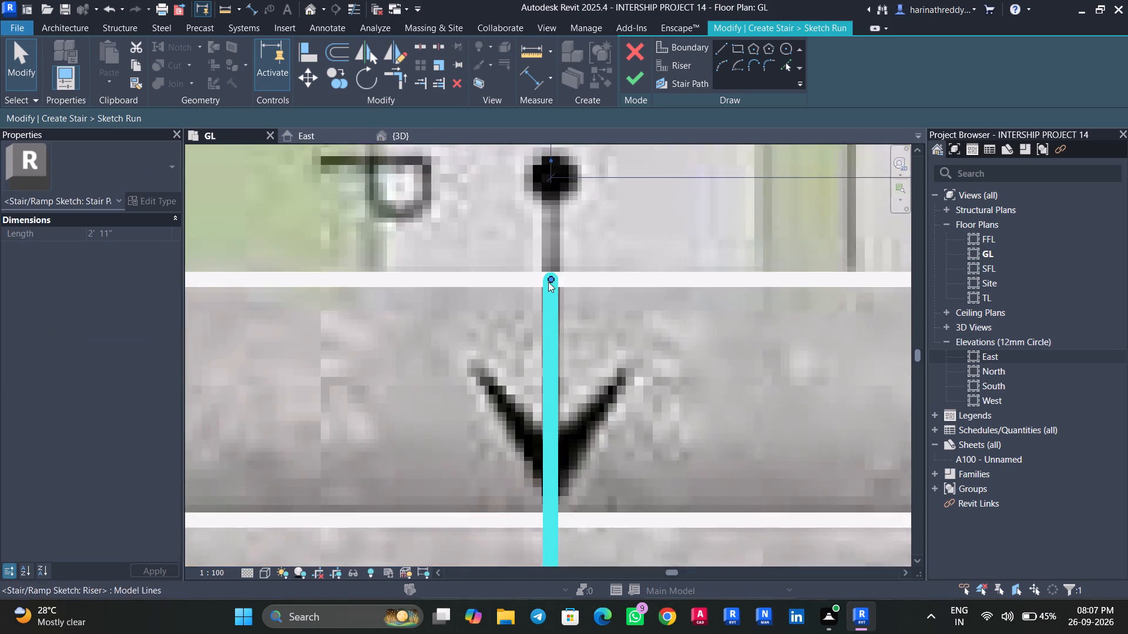
scroll(548, 282, up, 2)
click(612, 331)
scroll(612, 331, down, 5)
scroll(612, 331, up, 1)
scroll(612, 331, down, 5)
scroll(612, 330, up, 1)
scroll(612, 330, down, 4)
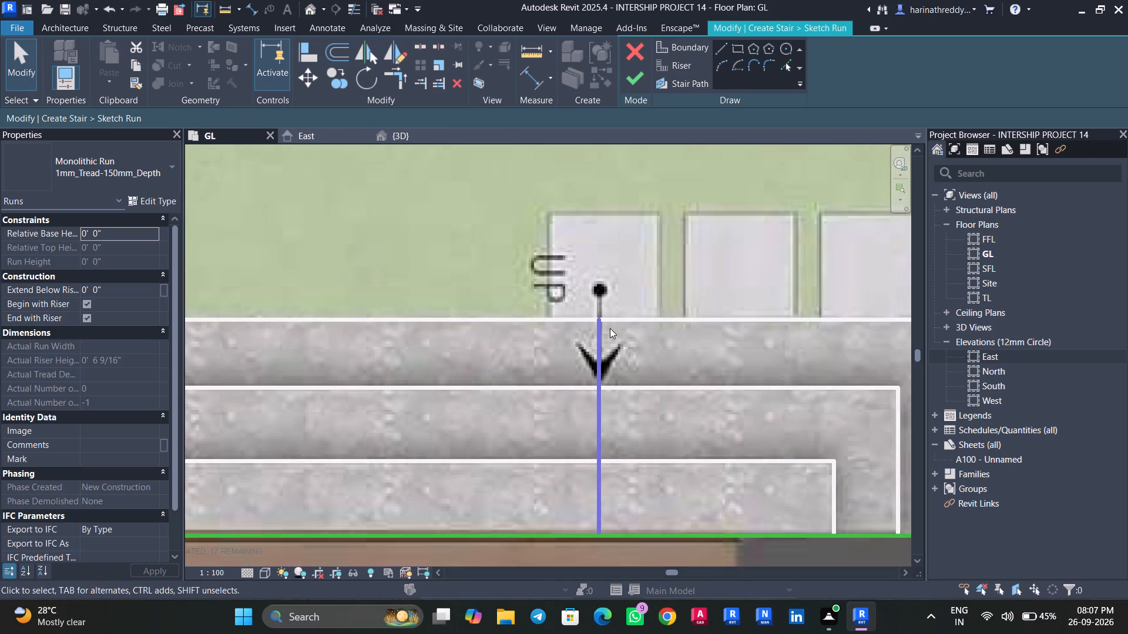
middle_drag(607, 328, 565, 318)
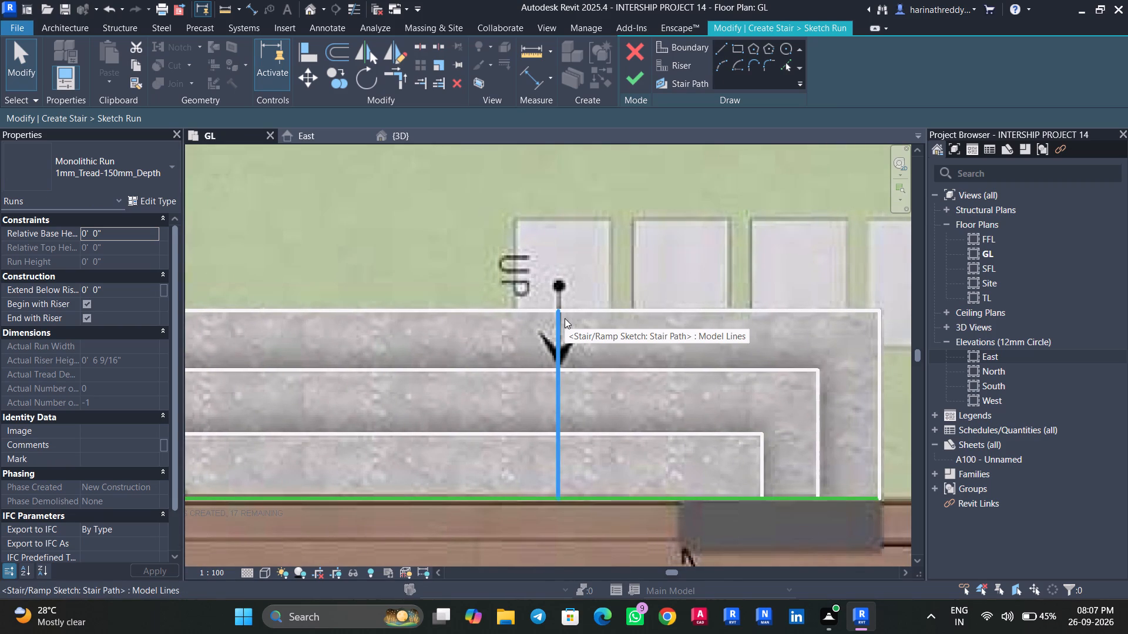
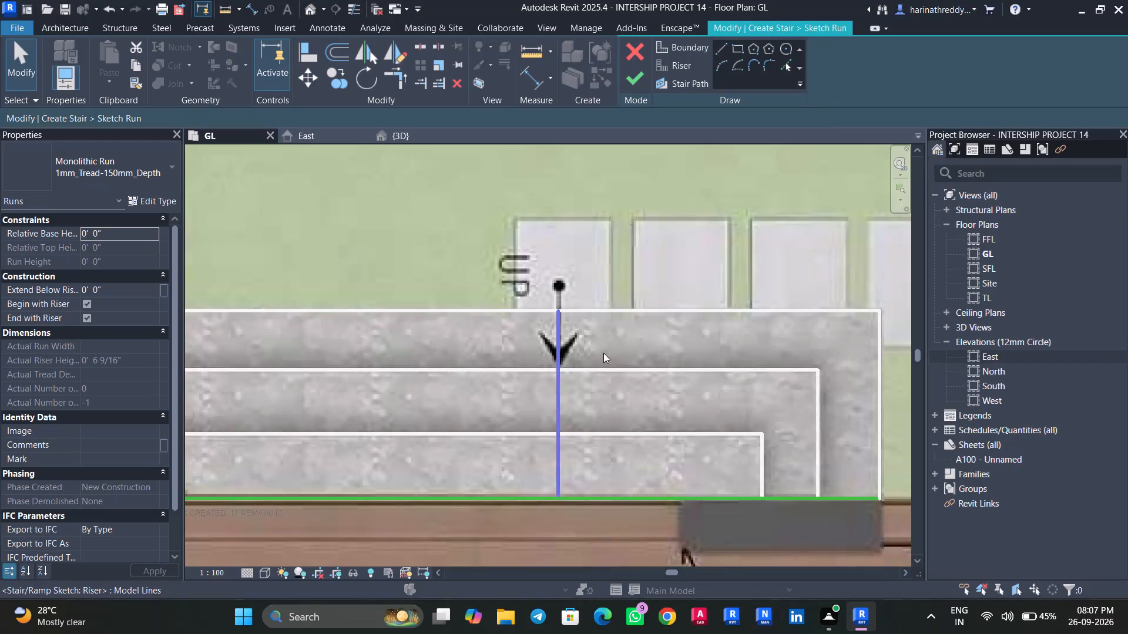
Examine the stair path line and where the riser and boundary lines meet along the garden steps.
middle_drag(600, 349, 578, 293)
scroll(578, 291, down, 5)
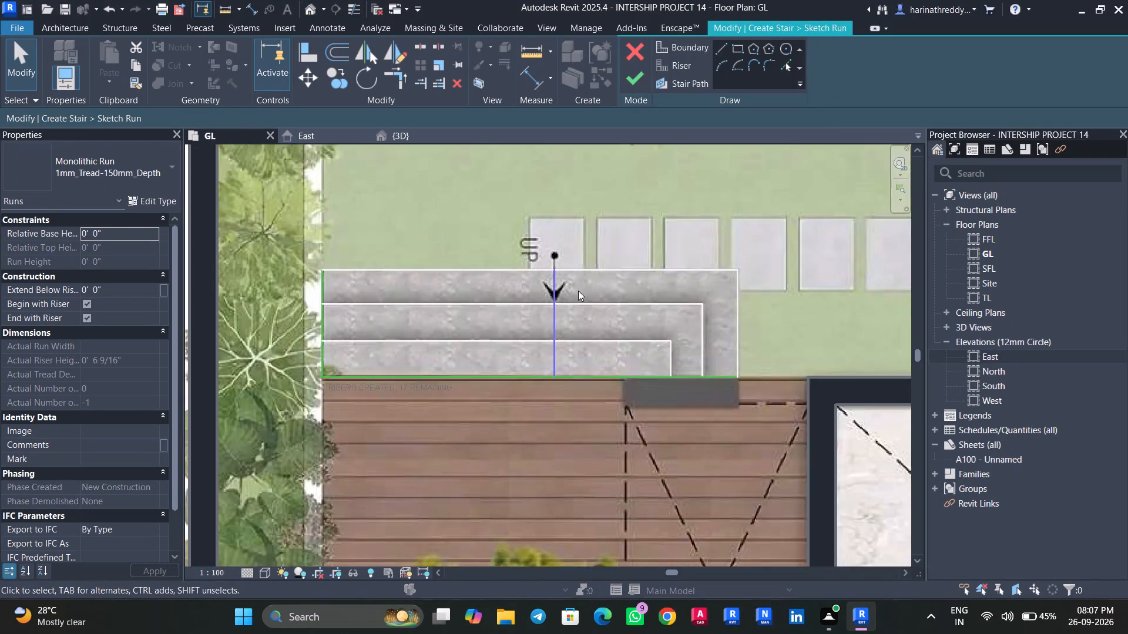
scroll(578, 291, down, 3)
scroll(586, 289, up, 7)
middle_drag(539, 288, 572, 303)
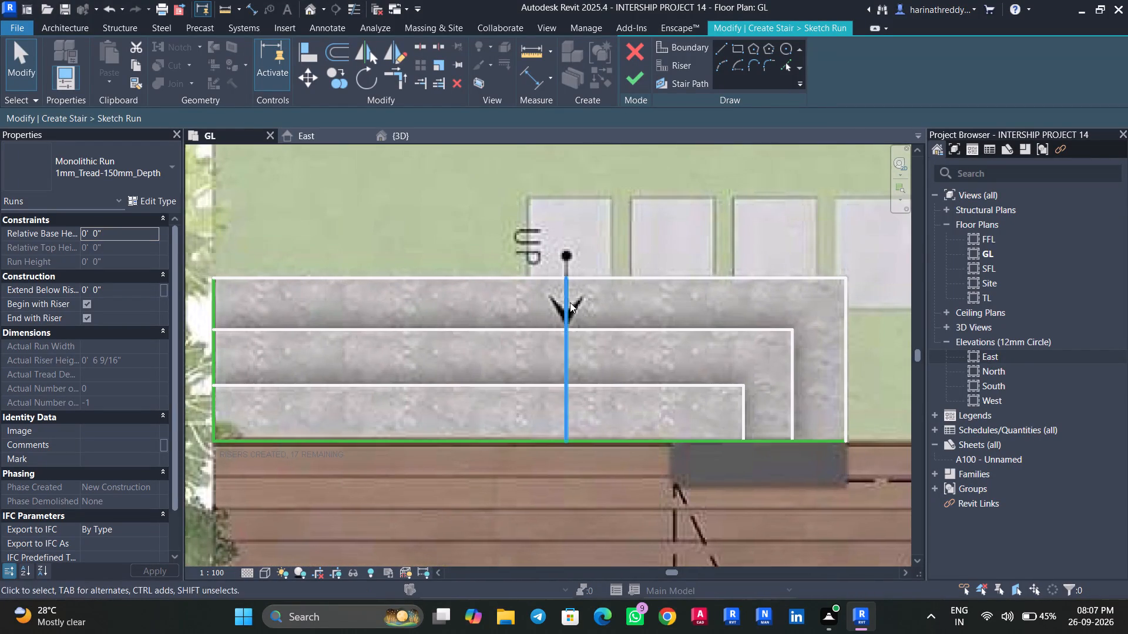
scroll(570, 302, up, 4)
click(406, 204)
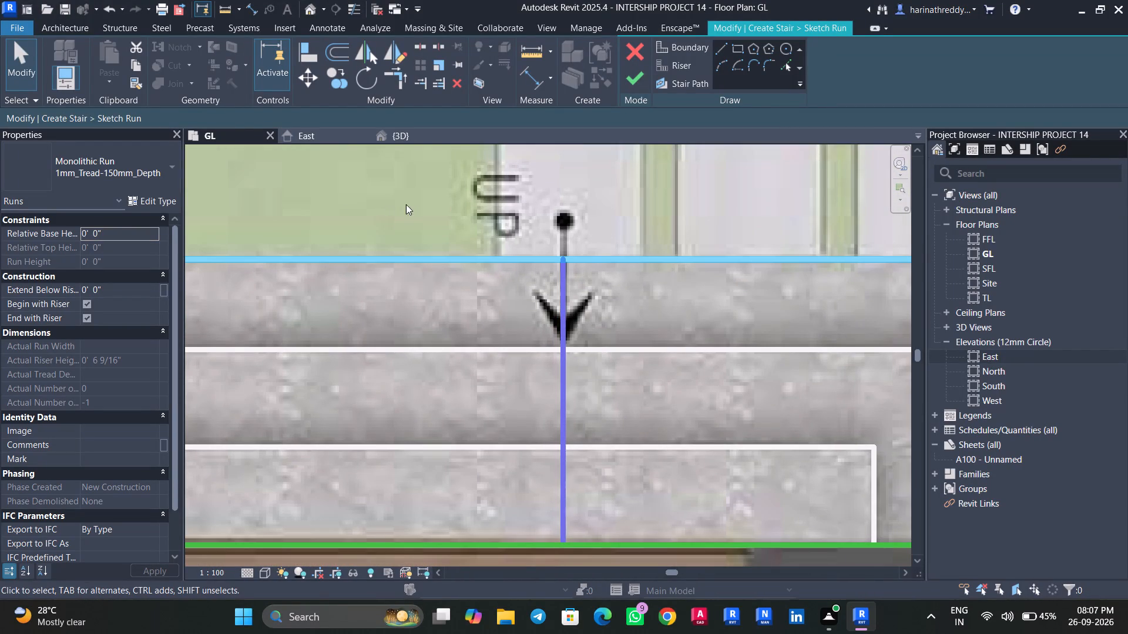
click(558, 288)
scroll(578, 252, up, 9)
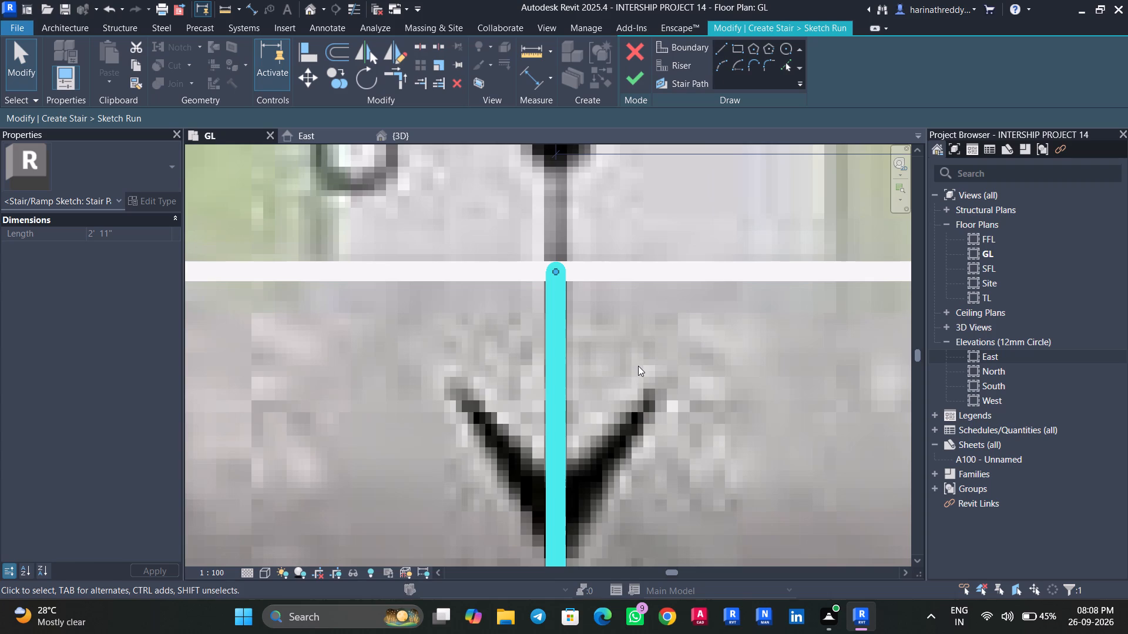
scroll(638, 366, down, 19)
scroll(639, 365, up, 5)
middle_drag(639, 364, 637, 362)
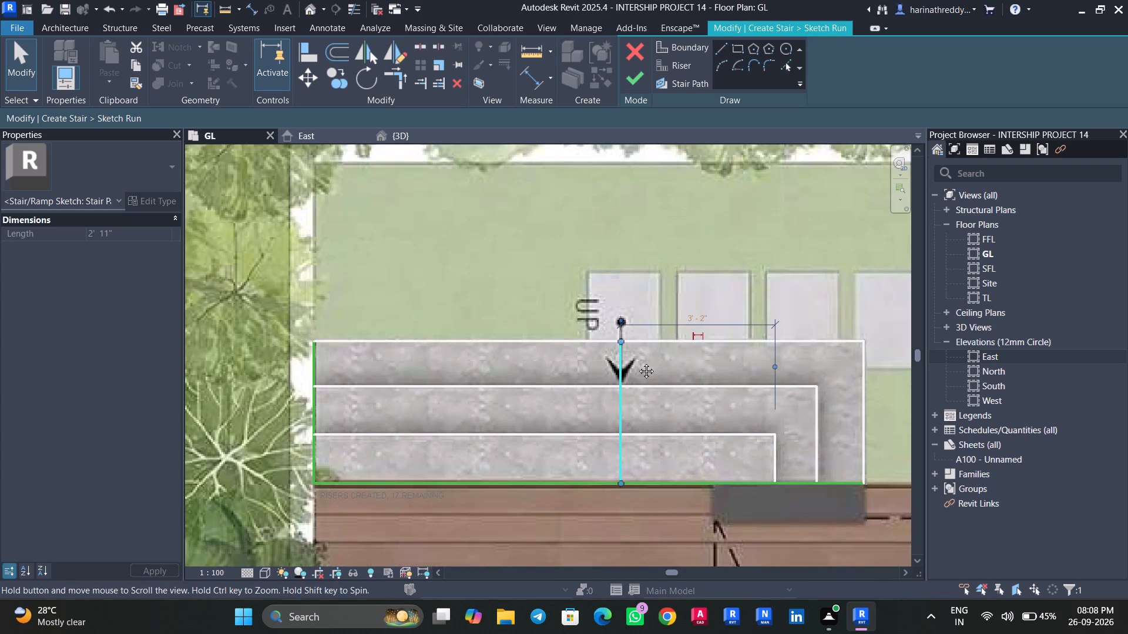
middle_drag(637, 362, 613, 345)
click(463, 275)
scroll(595, 340, up, 2)
scroll(595, 339, down, 1)
scroll(595, 339, up, 1)
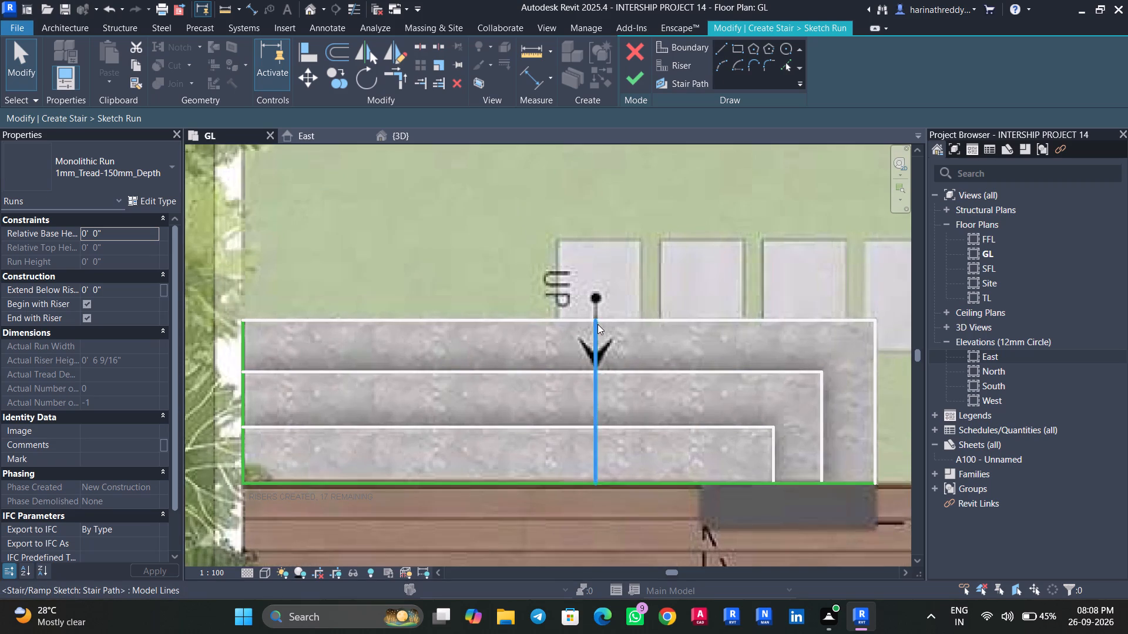
scroll(597, 324, up, 12)
click(596, 322)
click(620, 332)
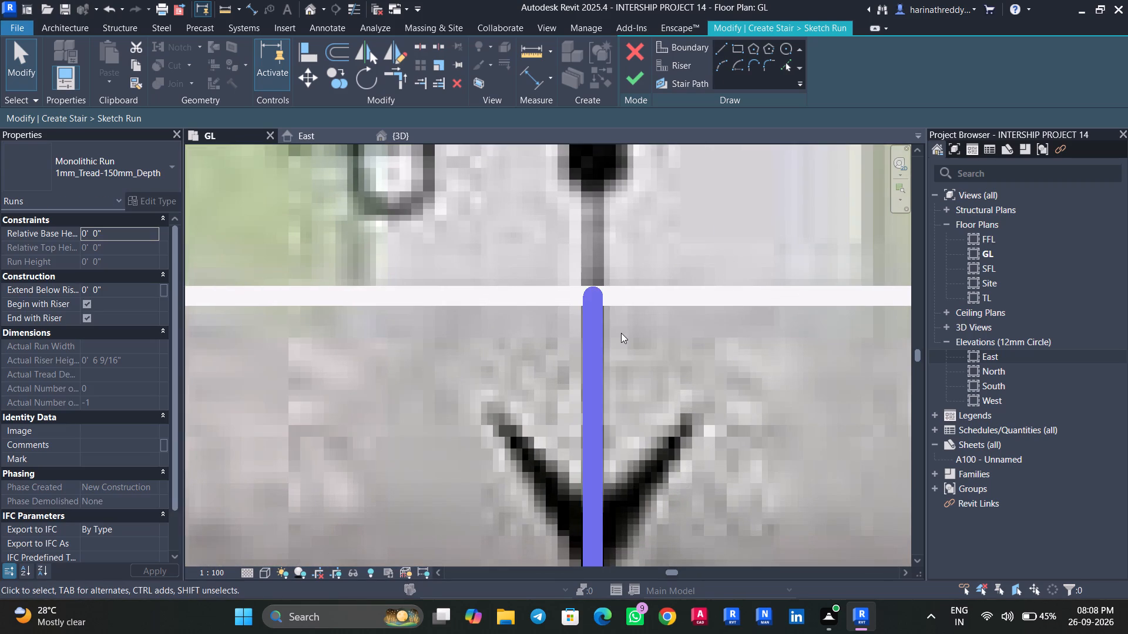
scroll(621, 333, down, 3)
scroll(621, 333, up, 1)
scroll(621, 333, down, 4)
middle_drag(691, 374, 594, 307)
scroll(594, 308, down, 3)
scroll(594, 308, up, 2)
scroll(594, 308, down, 11)
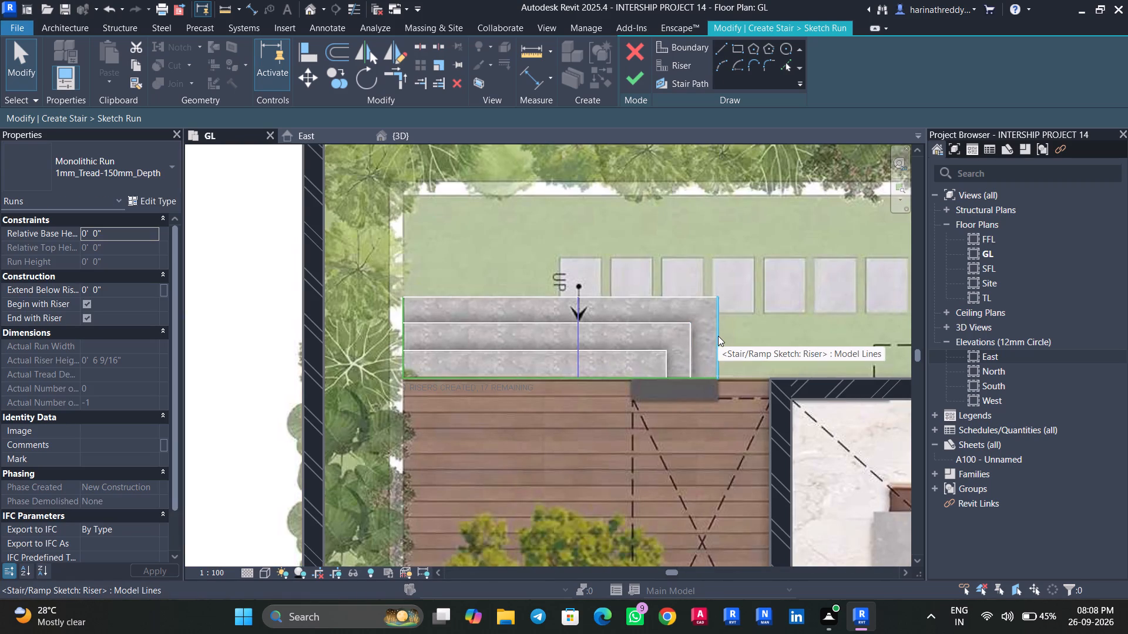
scroll(718, 335, up, 5)
click(691, 325)
click(617, 346)
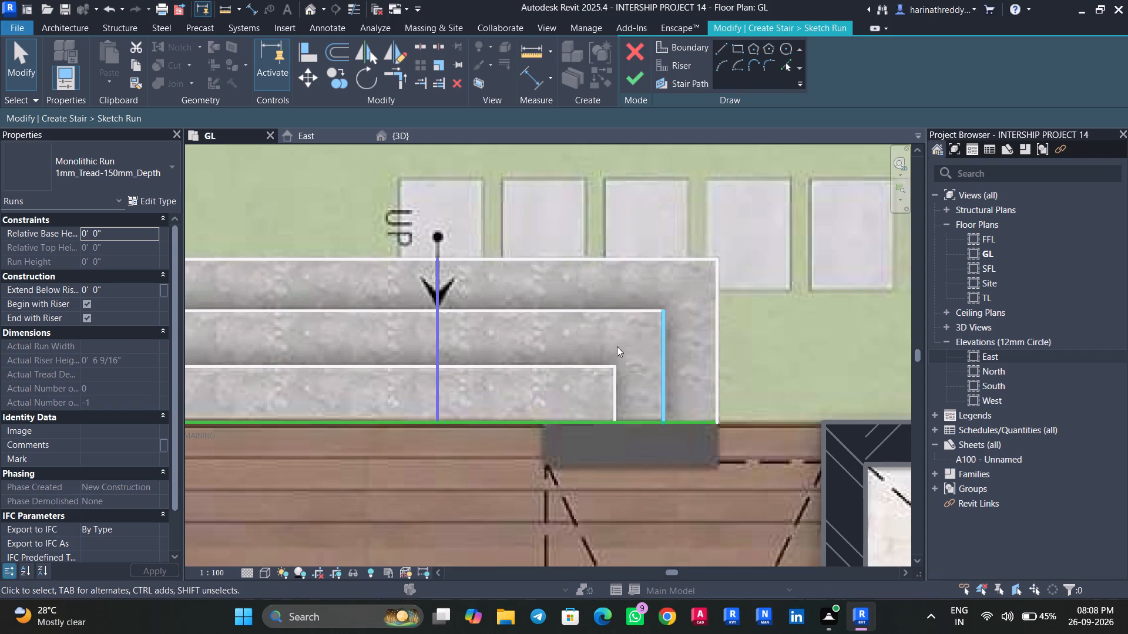
middle_drag(626, 345, 716, 363)
middle_drag(644, 349, 773, 346)
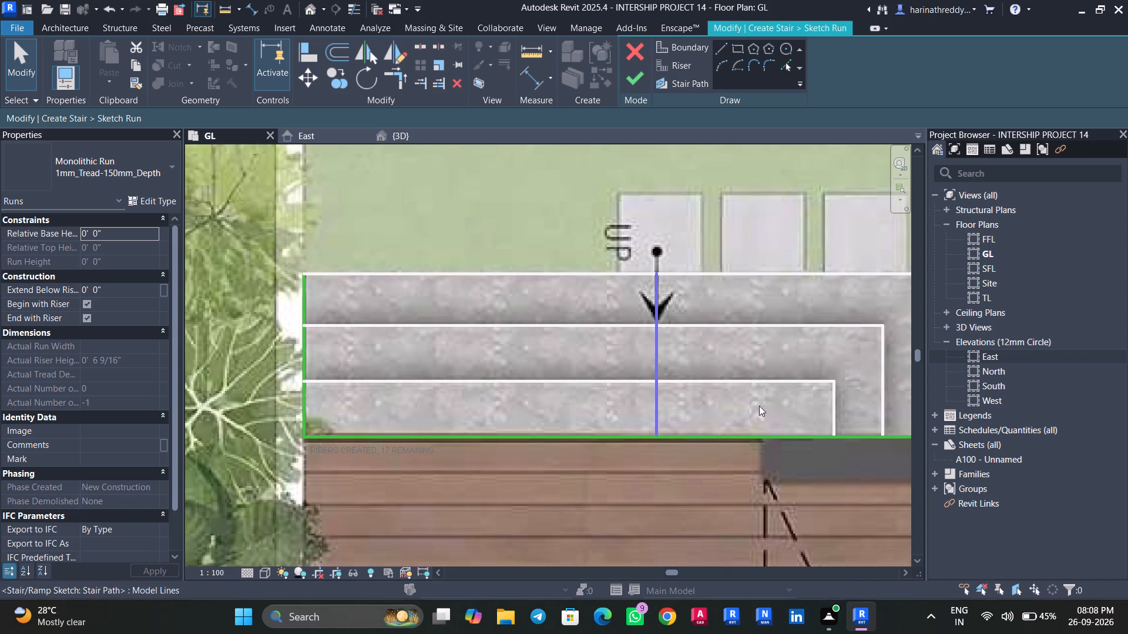
middle_click(758, 403)
Delete the planting-side end line of the run sketch and redraw it as a 2' 11" boundary line.
click(299, 359)
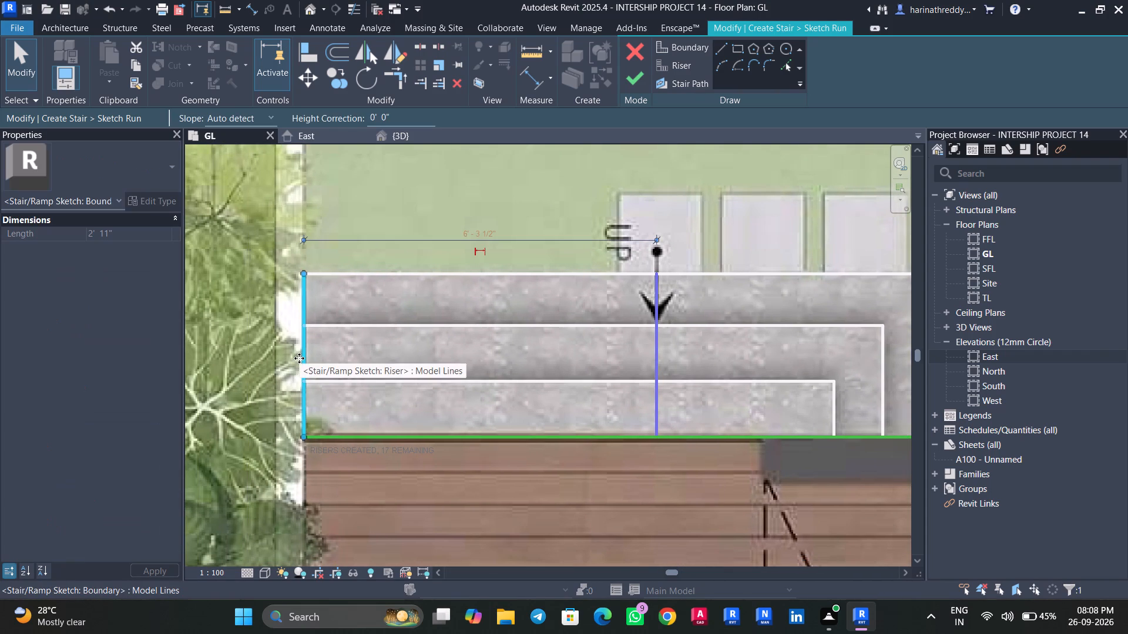
key(Delete)
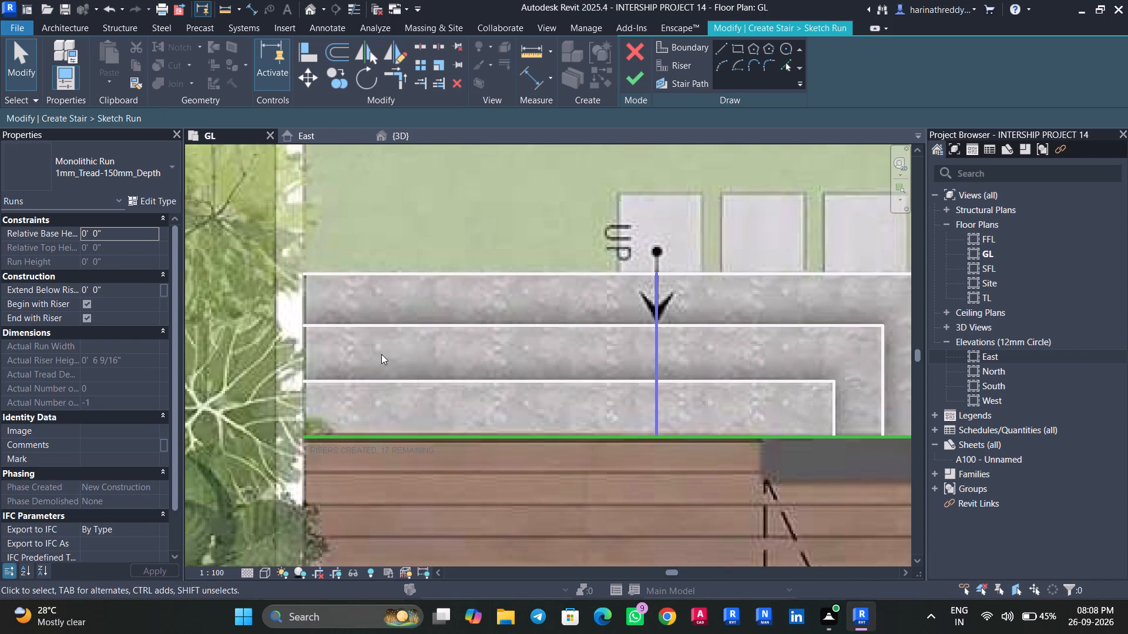
click(676, 70)
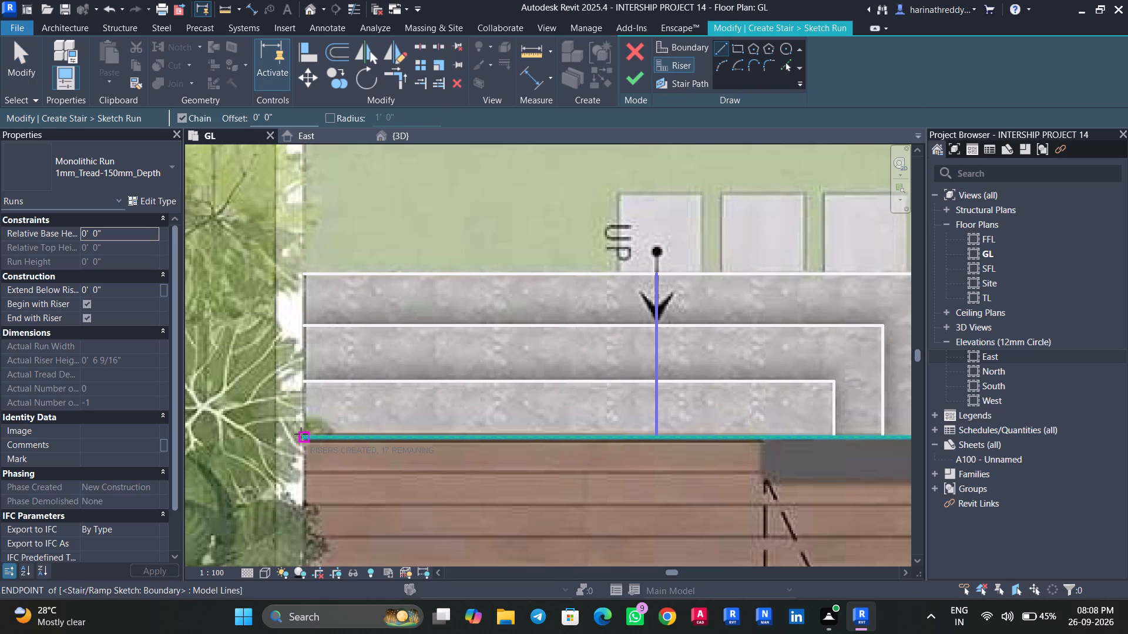
key(Escape)
key(Escape)
key(Escape)
key(Escape)
click(663, 52)
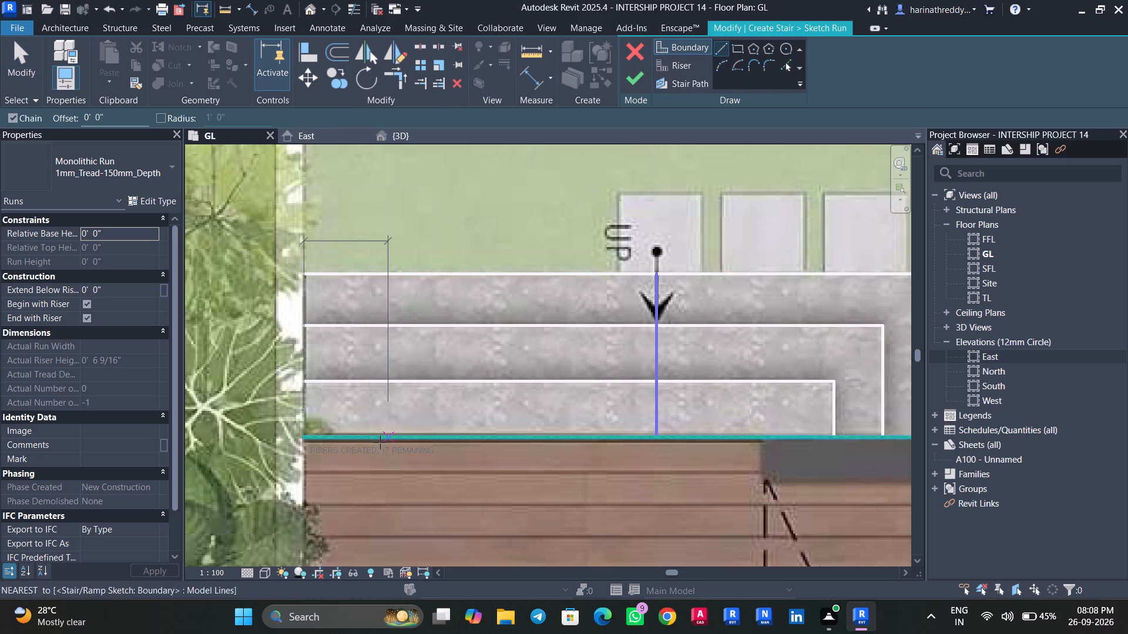
click(303, 431)
click(304, 274)
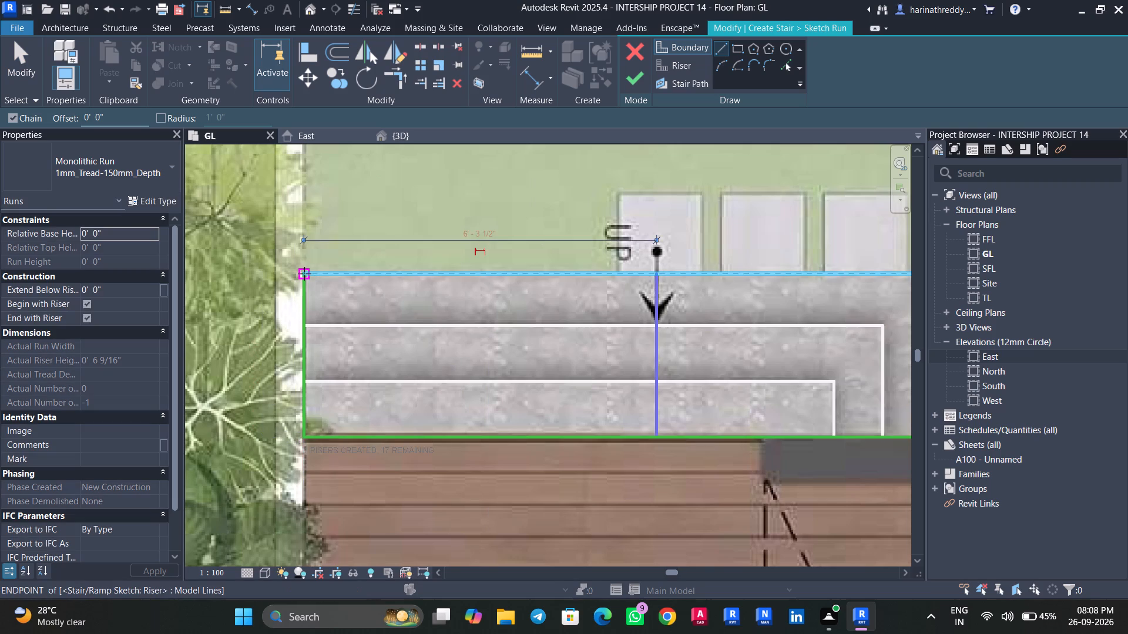
key(Escape)
key(Escape)
key(Escape)
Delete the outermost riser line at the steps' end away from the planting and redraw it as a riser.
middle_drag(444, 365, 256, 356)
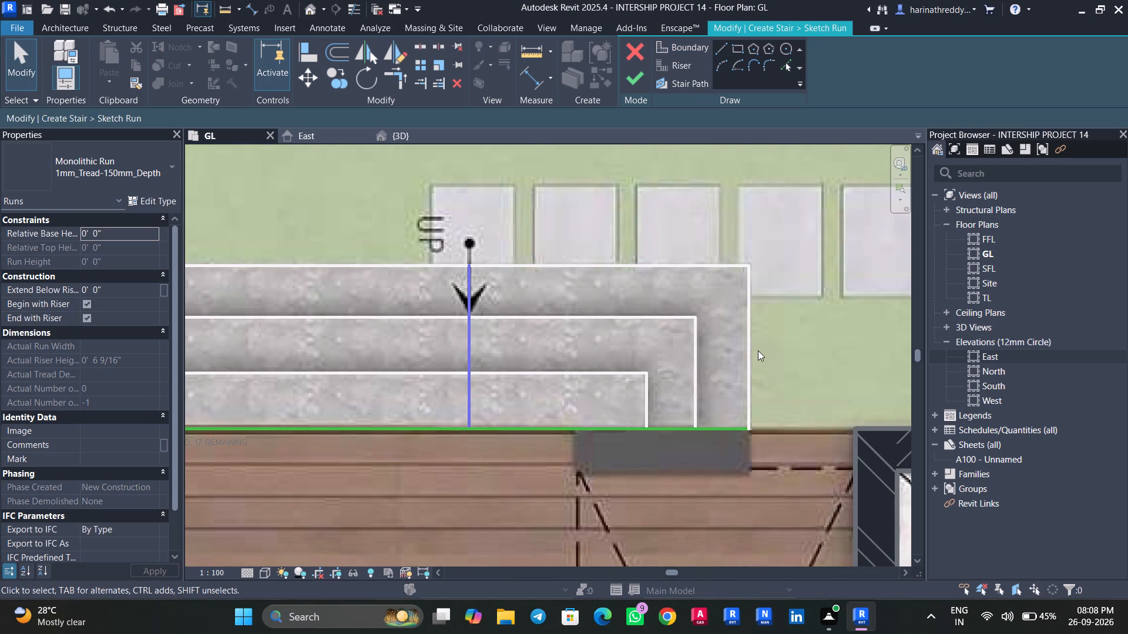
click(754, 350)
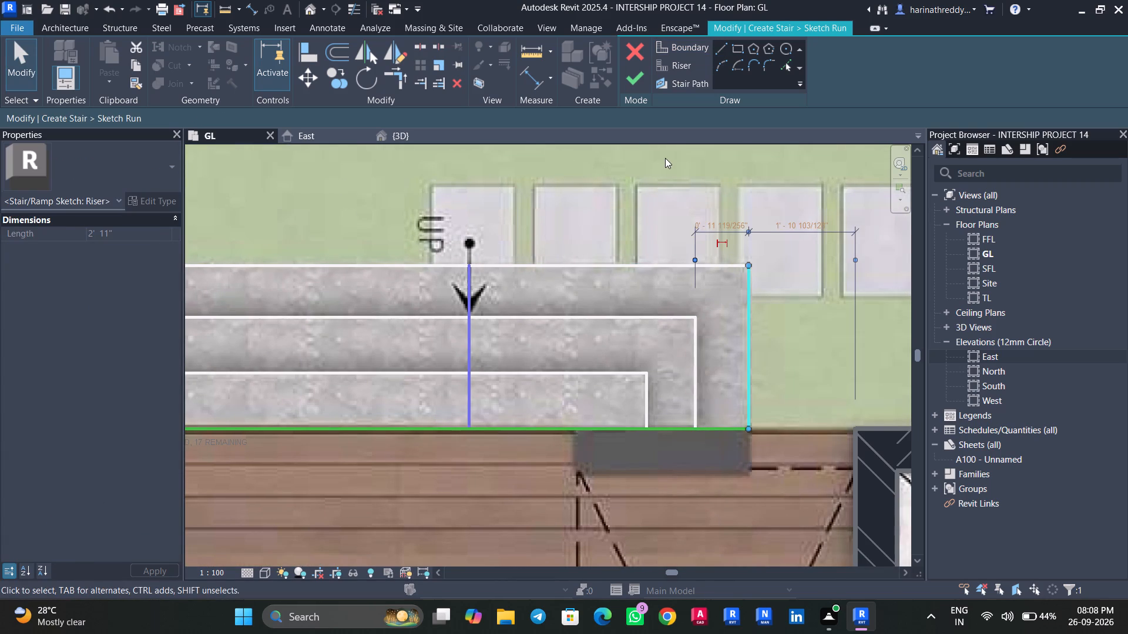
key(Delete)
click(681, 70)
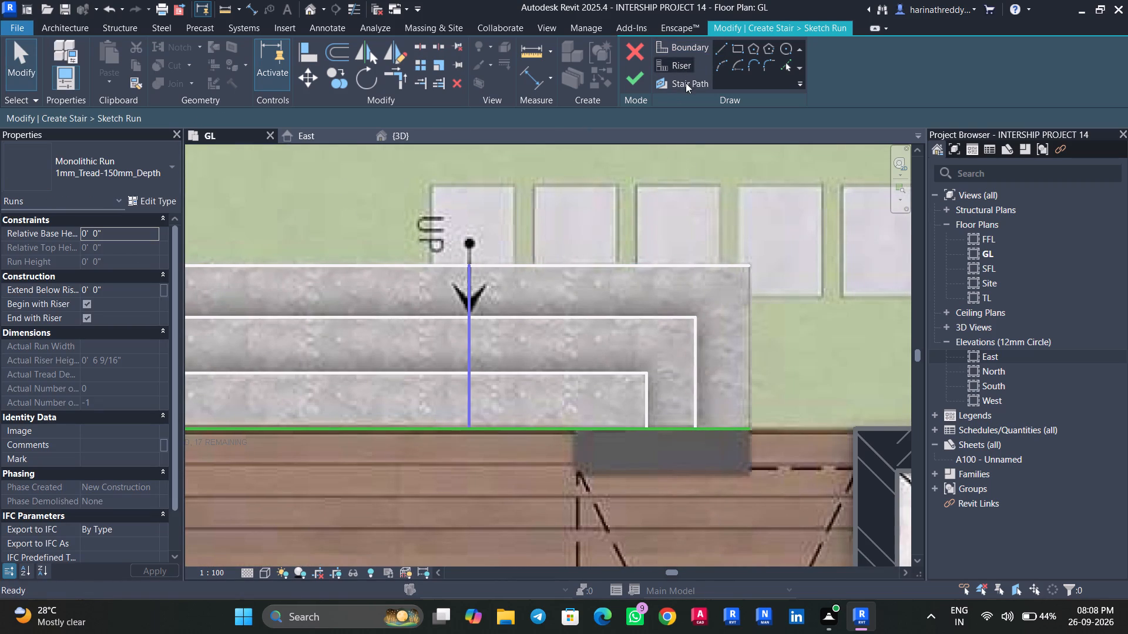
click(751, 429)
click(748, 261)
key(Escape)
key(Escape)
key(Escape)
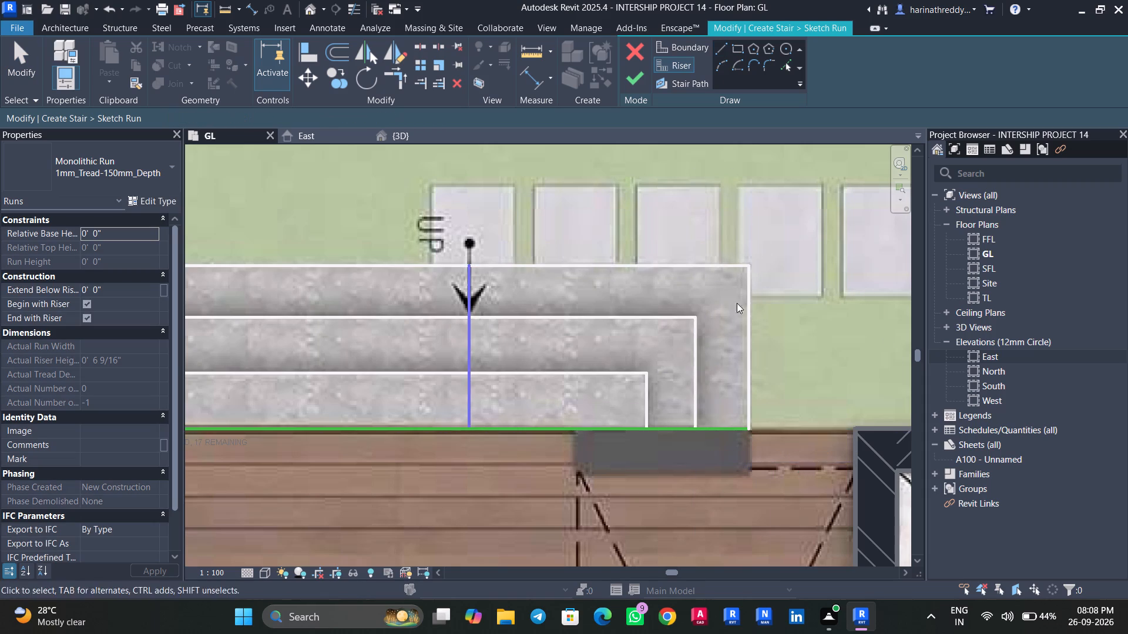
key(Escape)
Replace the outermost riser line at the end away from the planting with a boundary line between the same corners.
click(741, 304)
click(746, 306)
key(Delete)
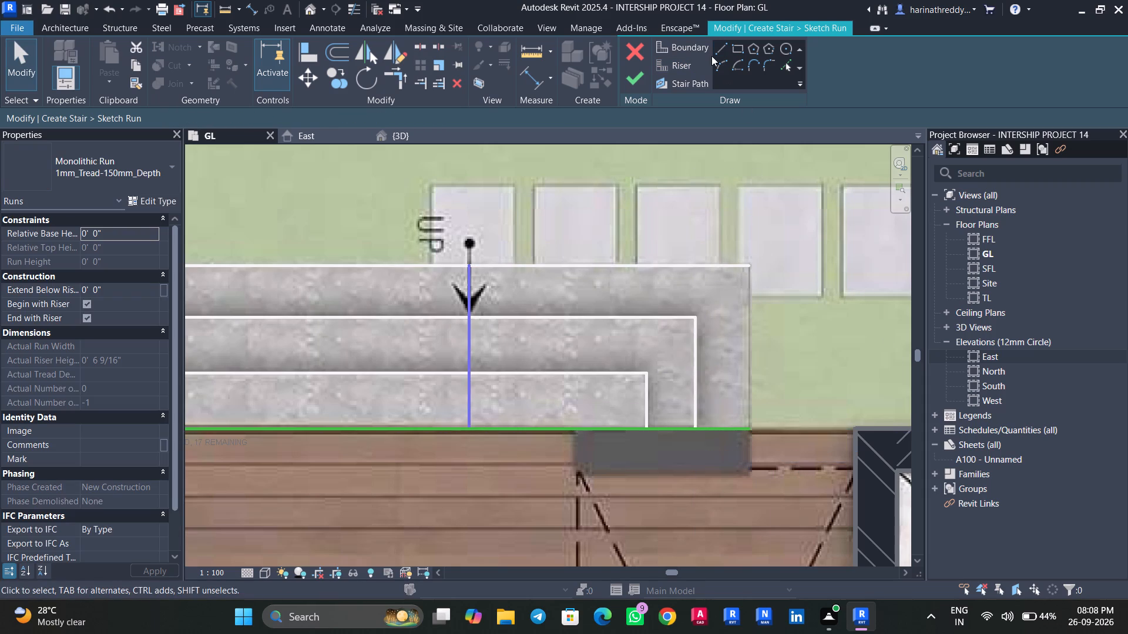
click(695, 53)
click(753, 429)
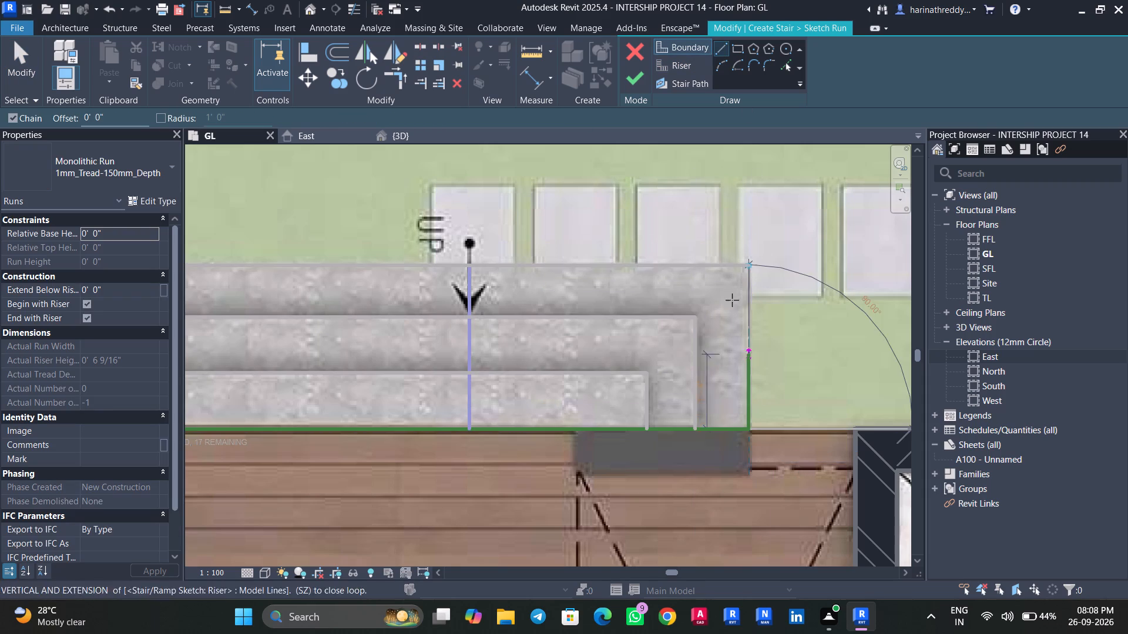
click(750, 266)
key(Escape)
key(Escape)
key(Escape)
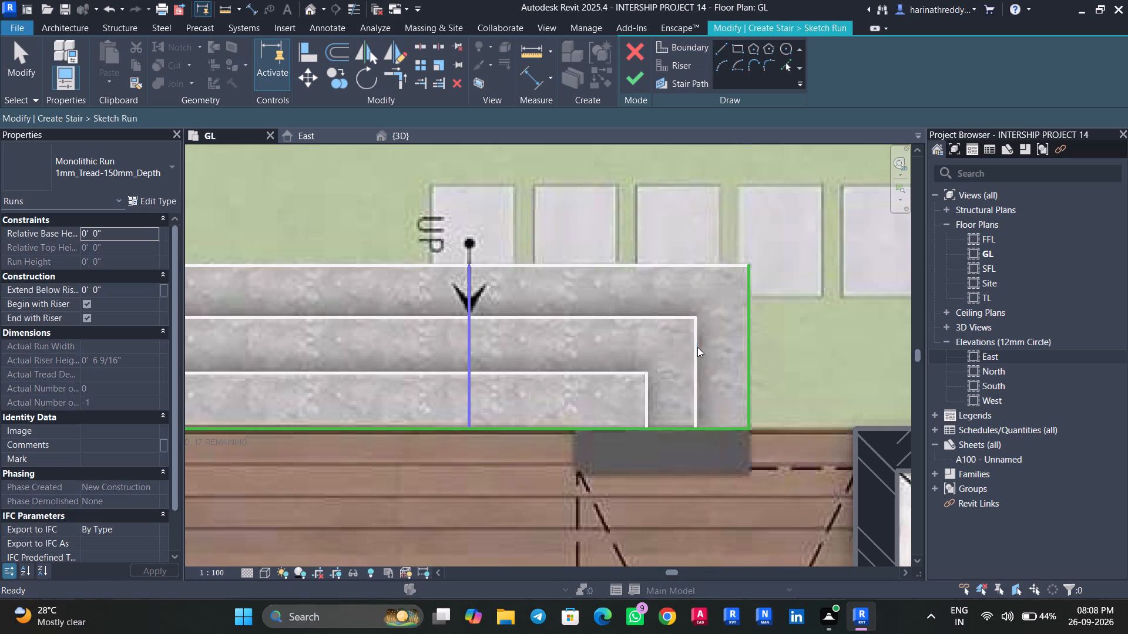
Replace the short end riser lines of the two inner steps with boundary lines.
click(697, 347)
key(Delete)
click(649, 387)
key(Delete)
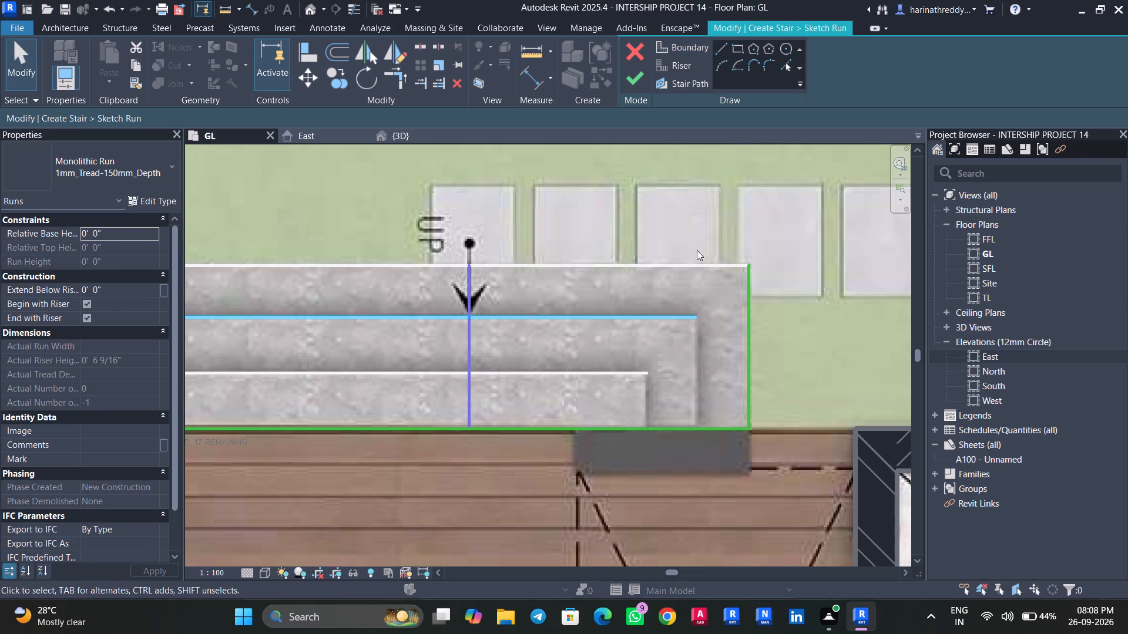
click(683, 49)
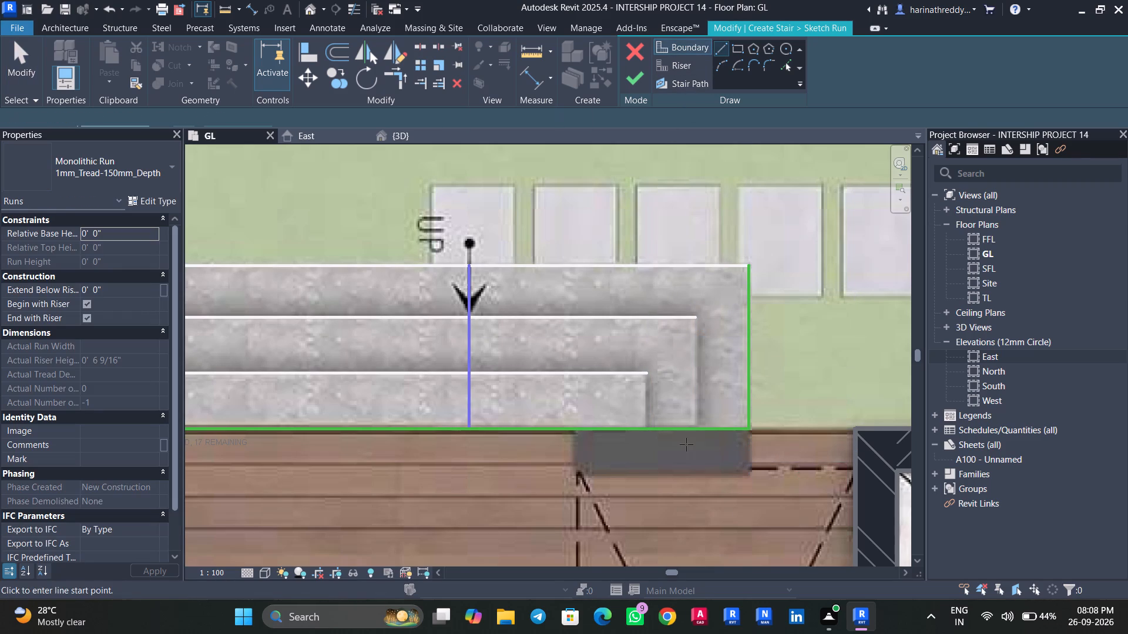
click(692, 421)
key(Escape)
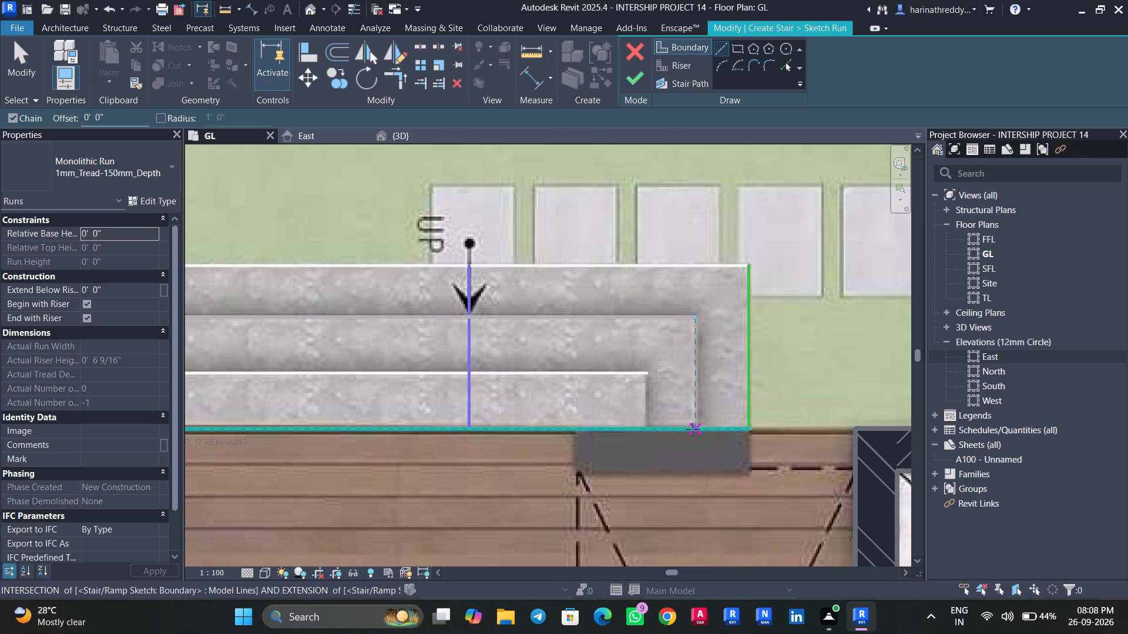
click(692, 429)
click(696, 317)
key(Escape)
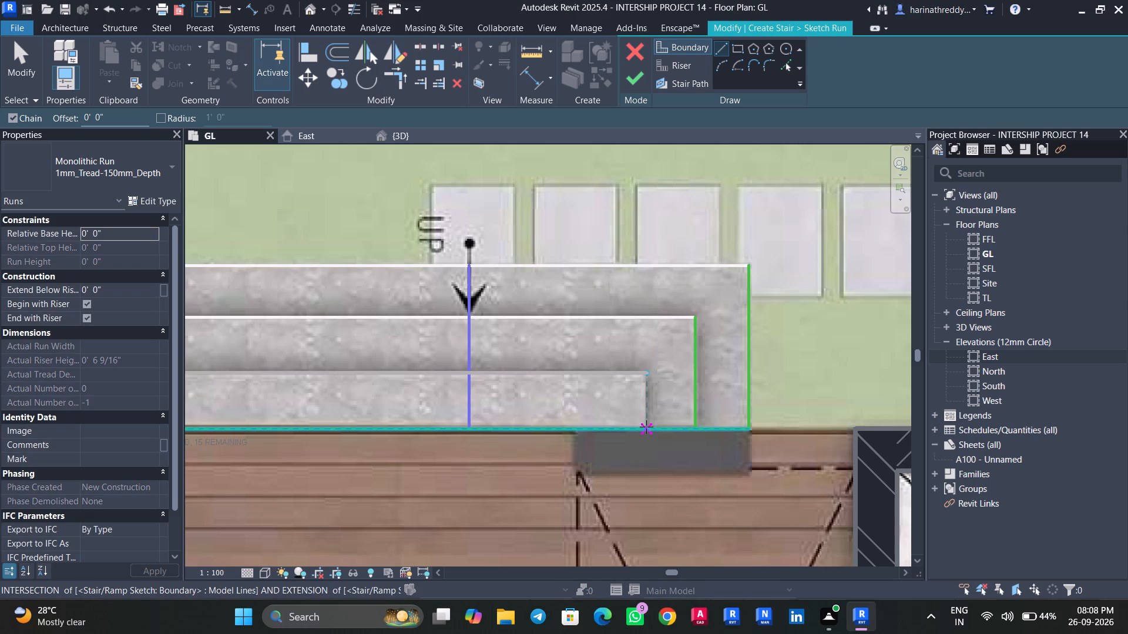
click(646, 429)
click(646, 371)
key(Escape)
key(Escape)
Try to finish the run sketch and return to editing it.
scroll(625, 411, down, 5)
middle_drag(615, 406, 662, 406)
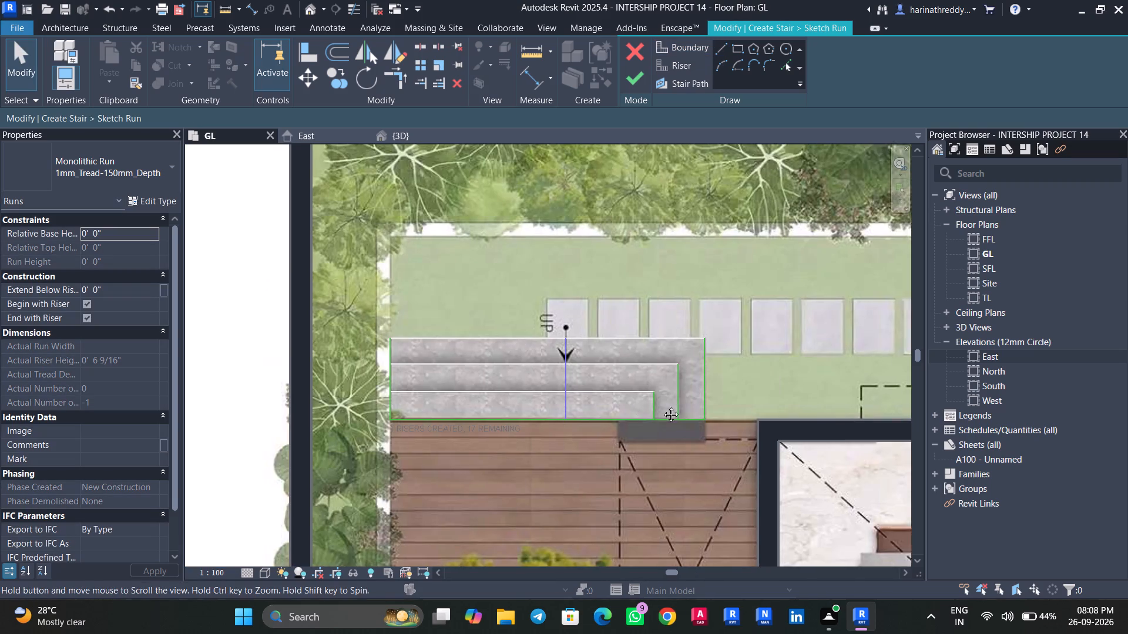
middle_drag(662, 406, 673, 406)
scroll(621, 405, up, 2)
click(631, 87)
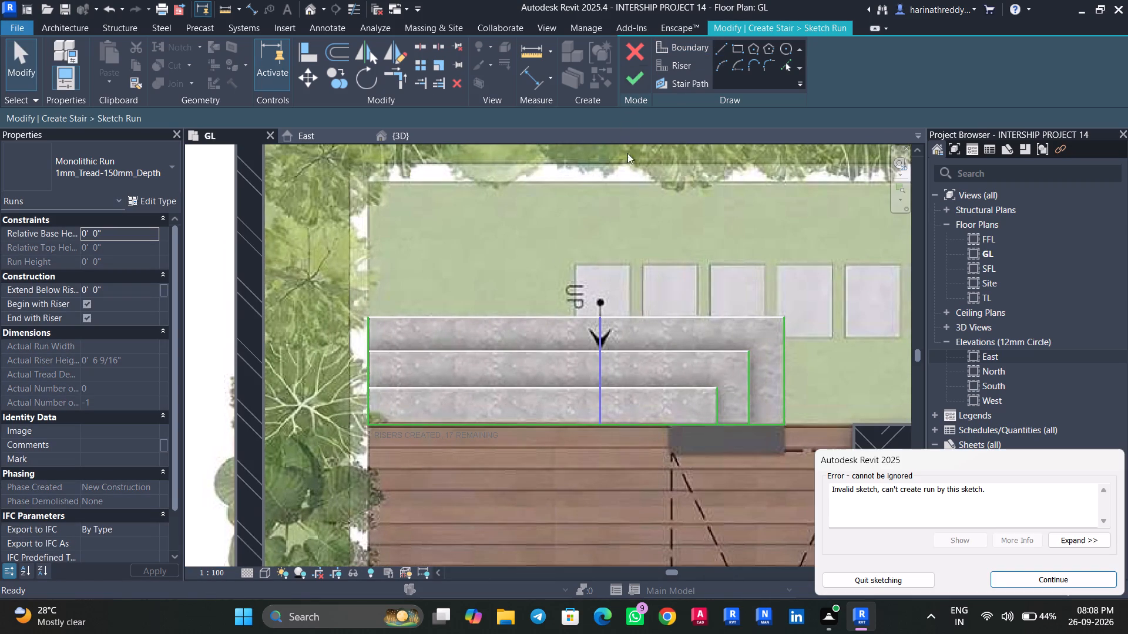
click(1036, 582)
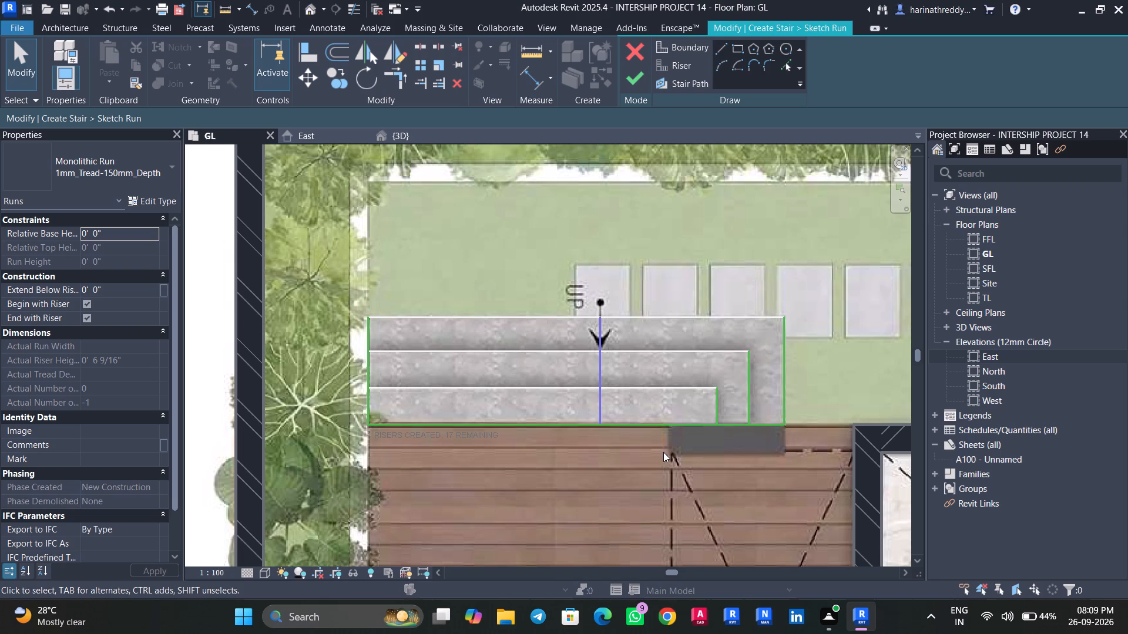
Delete the three boundary lines at the steps' end away from the planting, and the outermost long riser line.
scroll(663, 464, down, 4)
scroll(663, 458, up, 3)
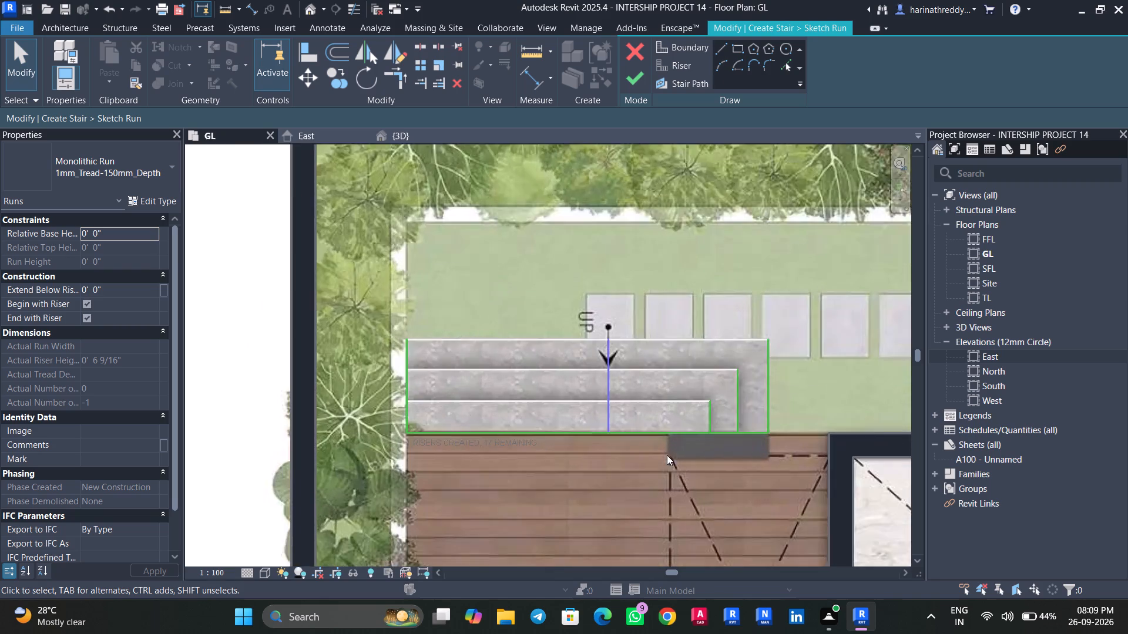
scroll(667, 455, up, 5)
middle_drag(673, 461, 577, 490)
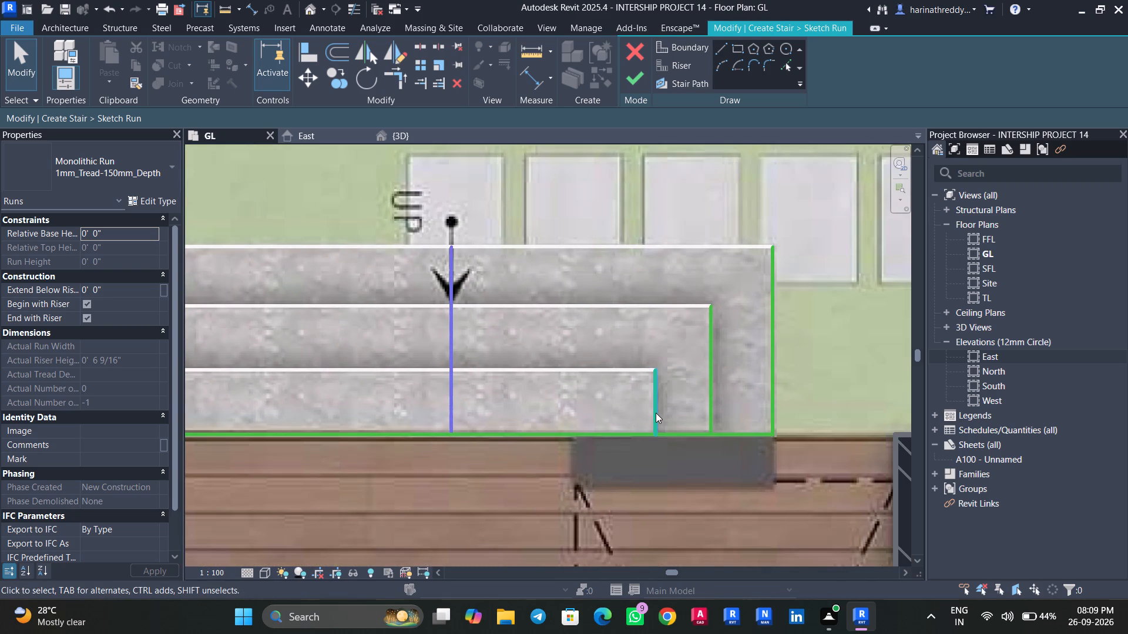
click(656, 413)
key(Delete)
click(711, 391)
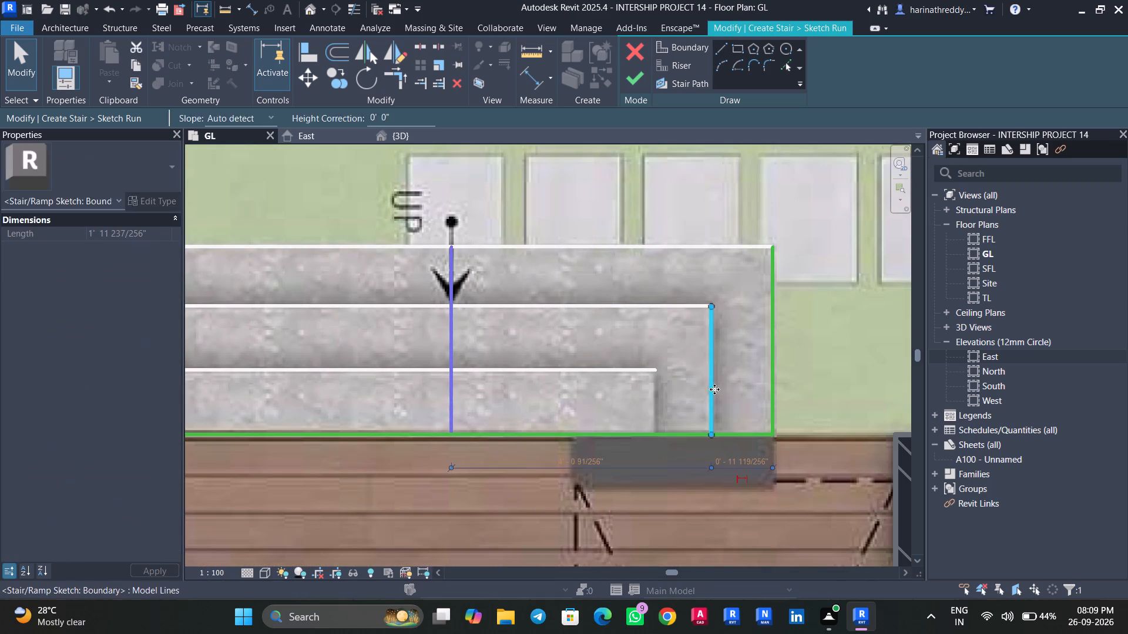
key(Delete)
click(768, 366)
key(Delete)
click(718, 245)
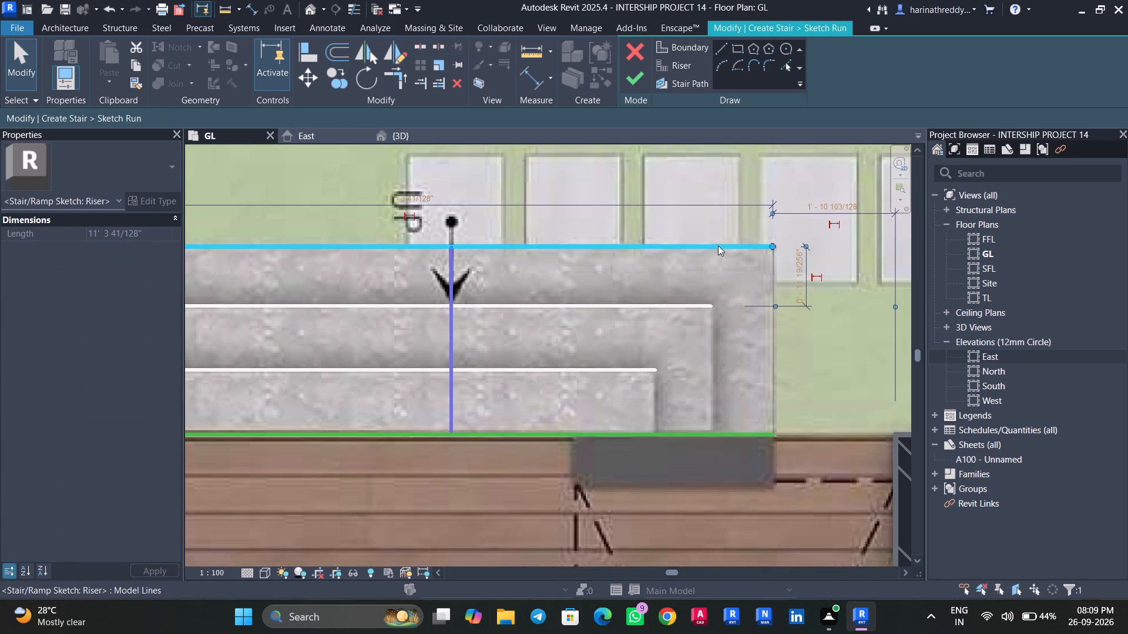
key(Delete)
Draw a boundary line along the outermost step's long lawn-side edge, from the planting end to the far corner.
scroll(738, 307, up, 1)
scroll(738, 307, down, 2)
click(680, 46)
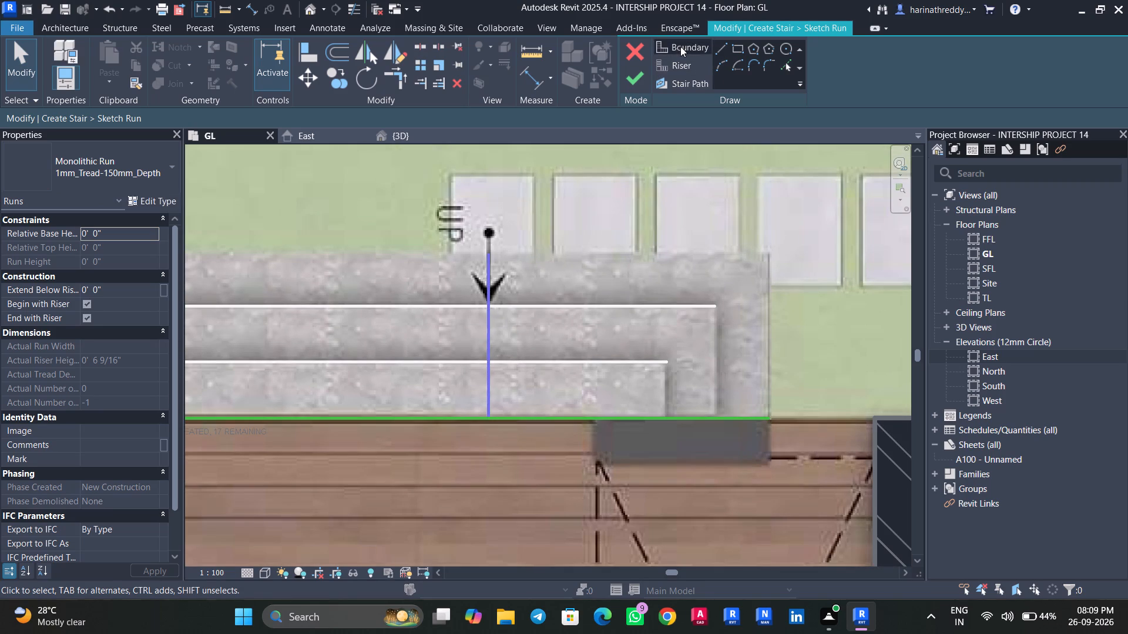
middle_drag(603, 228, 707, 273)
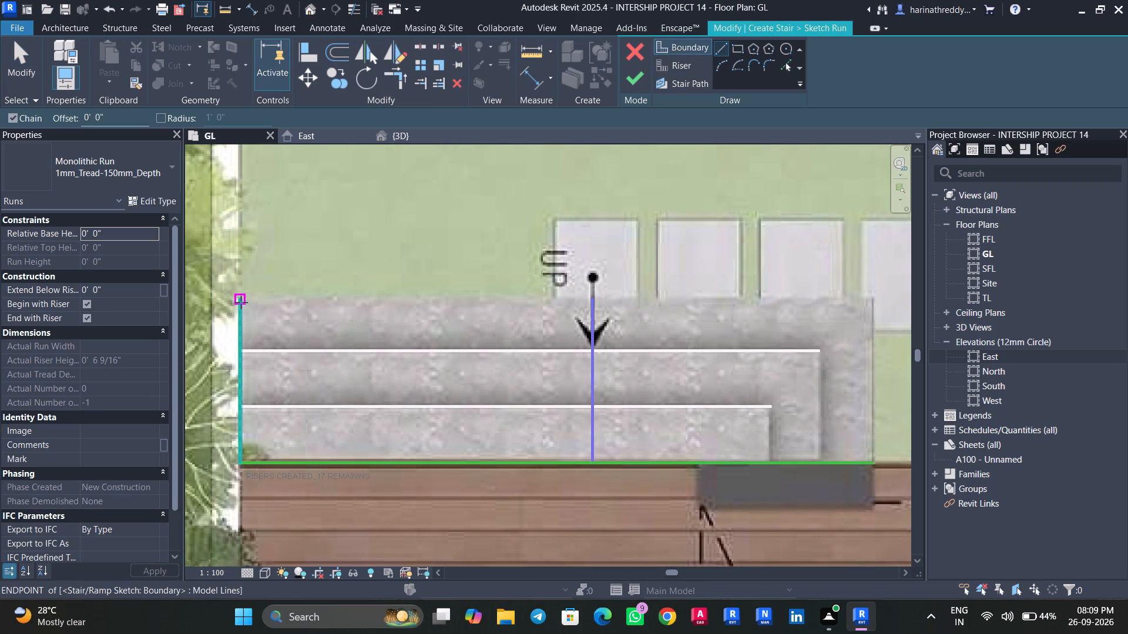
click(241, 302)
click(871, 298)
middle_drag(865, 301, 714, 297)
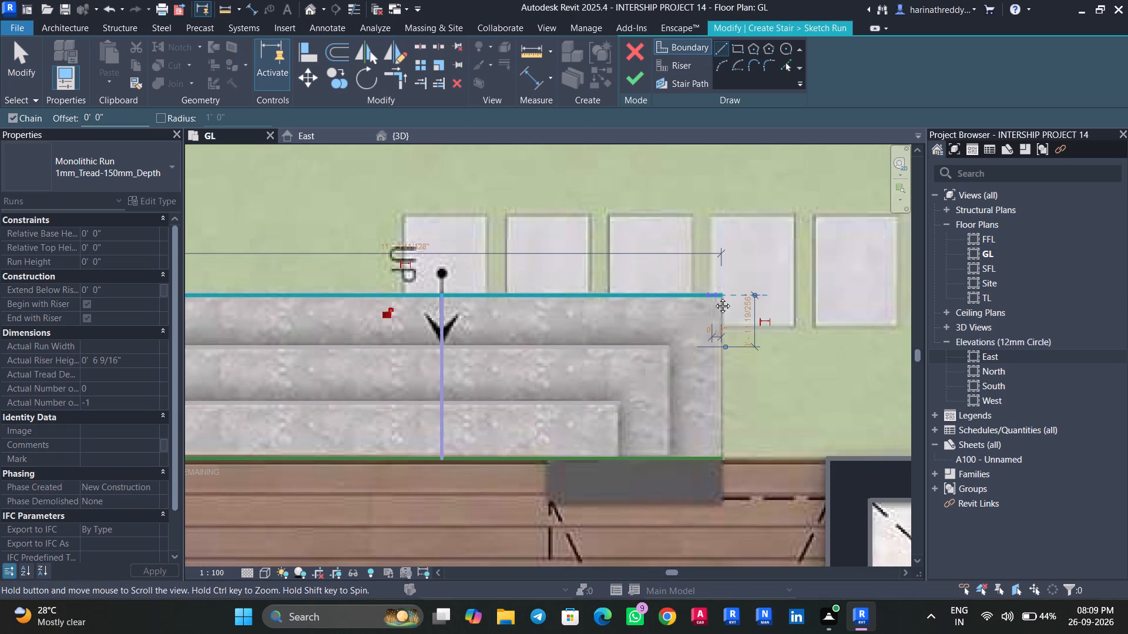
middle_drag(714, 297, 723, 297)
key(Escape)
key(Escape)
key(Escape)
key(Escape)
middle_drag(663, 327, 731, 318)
Draw short riser lines from the deck edge to the ends of the two inner steps' long risers.
click(680, 67)
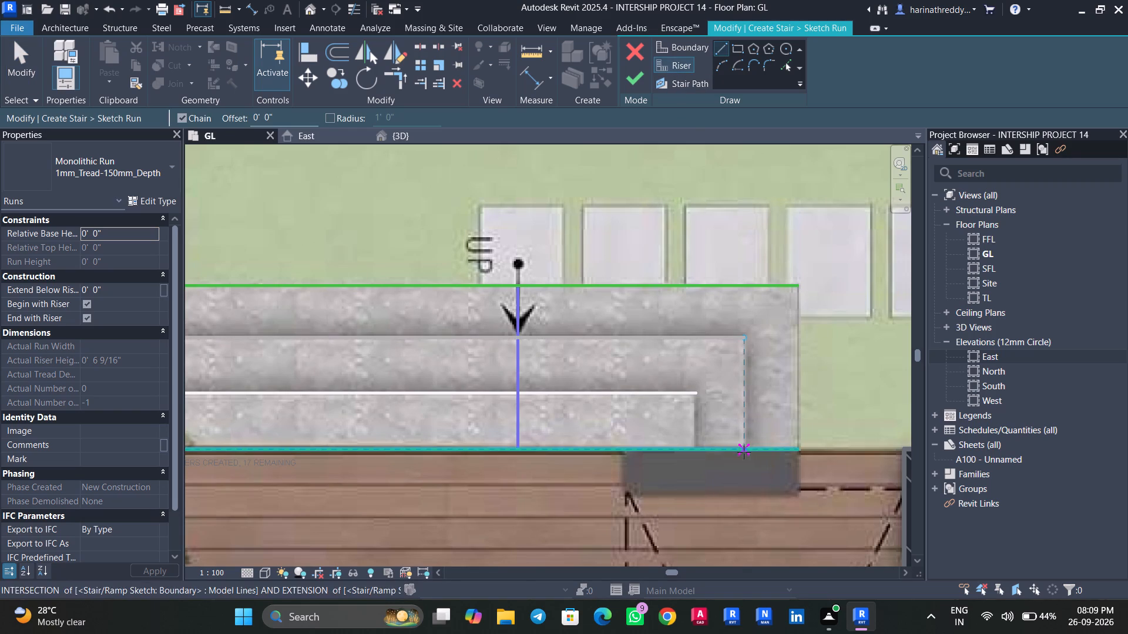
click(743, 450)
click(743, 338)
key(Escape)
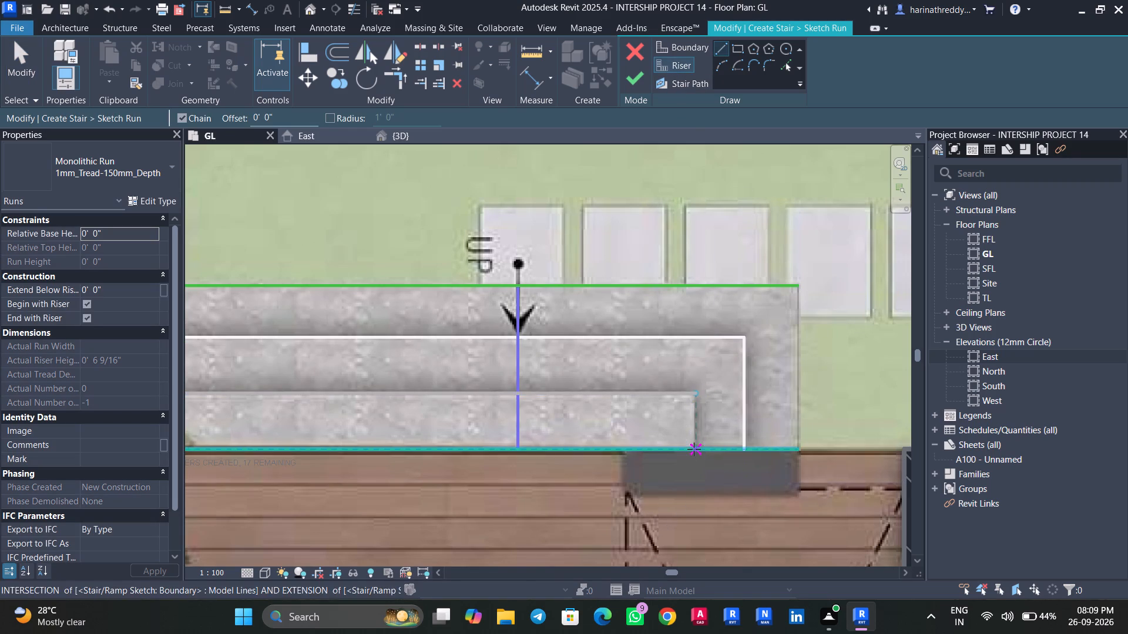
click(694, 449)
click(695, 392)
key(Escape)
key(Escape)
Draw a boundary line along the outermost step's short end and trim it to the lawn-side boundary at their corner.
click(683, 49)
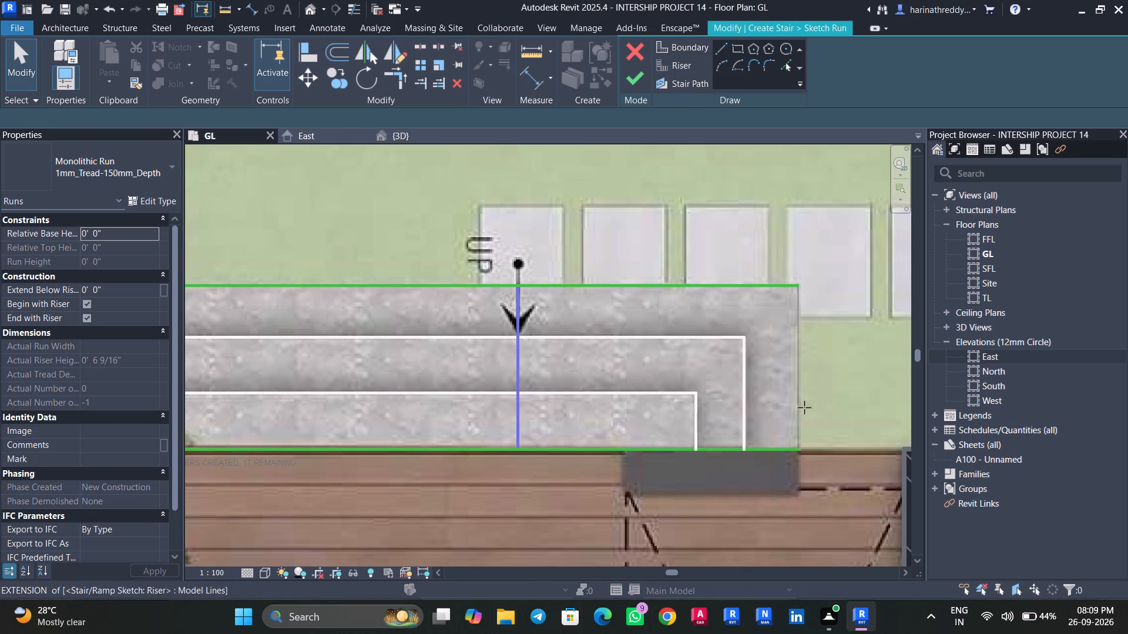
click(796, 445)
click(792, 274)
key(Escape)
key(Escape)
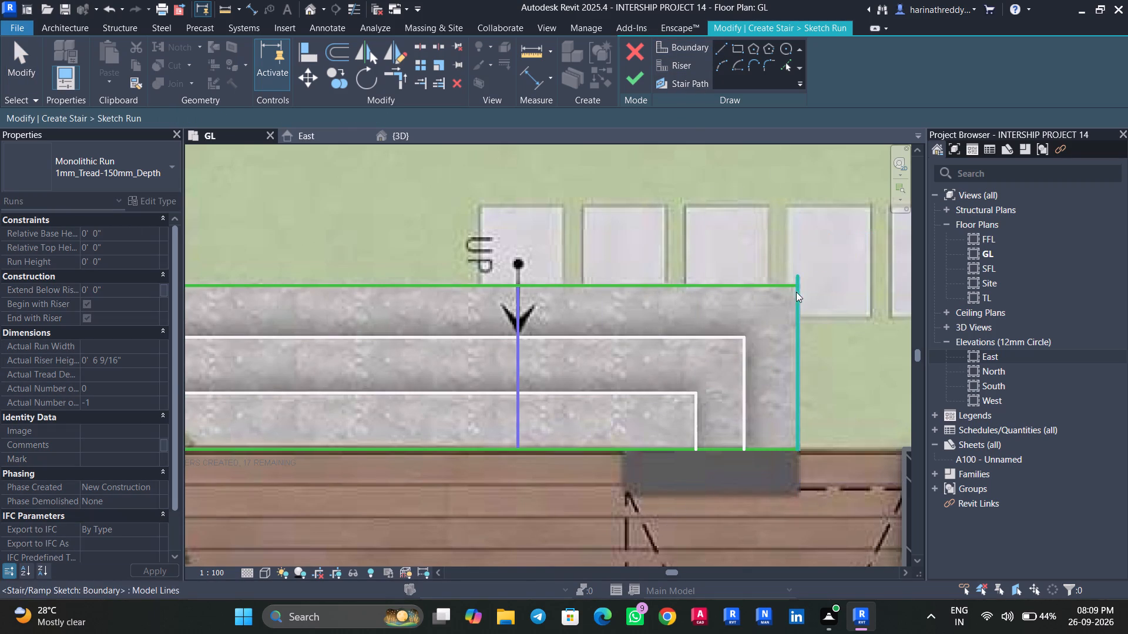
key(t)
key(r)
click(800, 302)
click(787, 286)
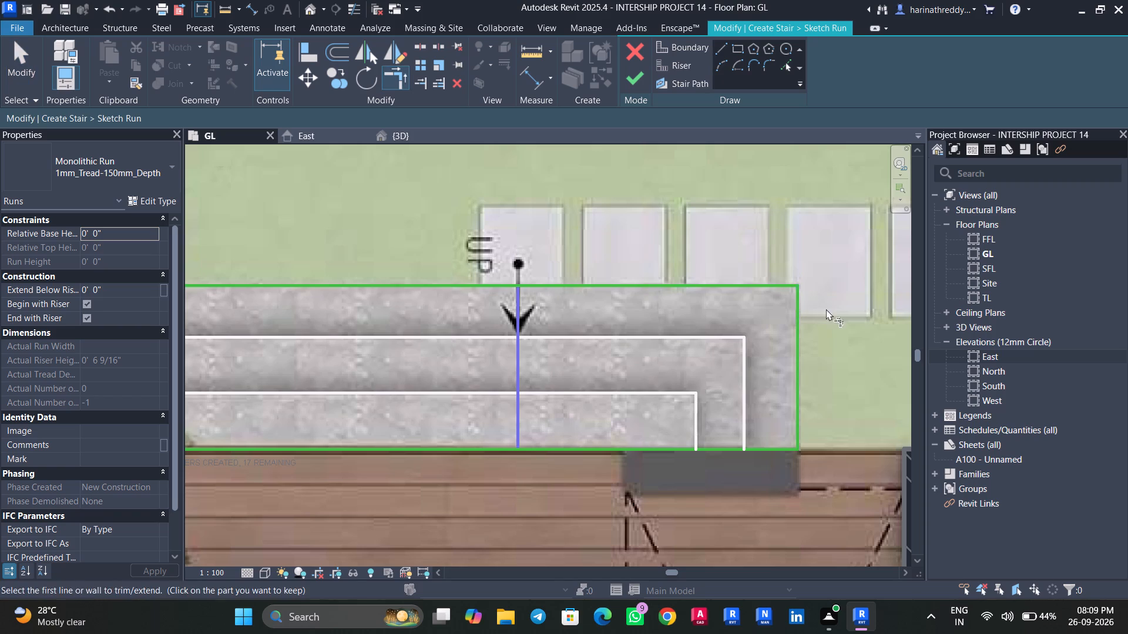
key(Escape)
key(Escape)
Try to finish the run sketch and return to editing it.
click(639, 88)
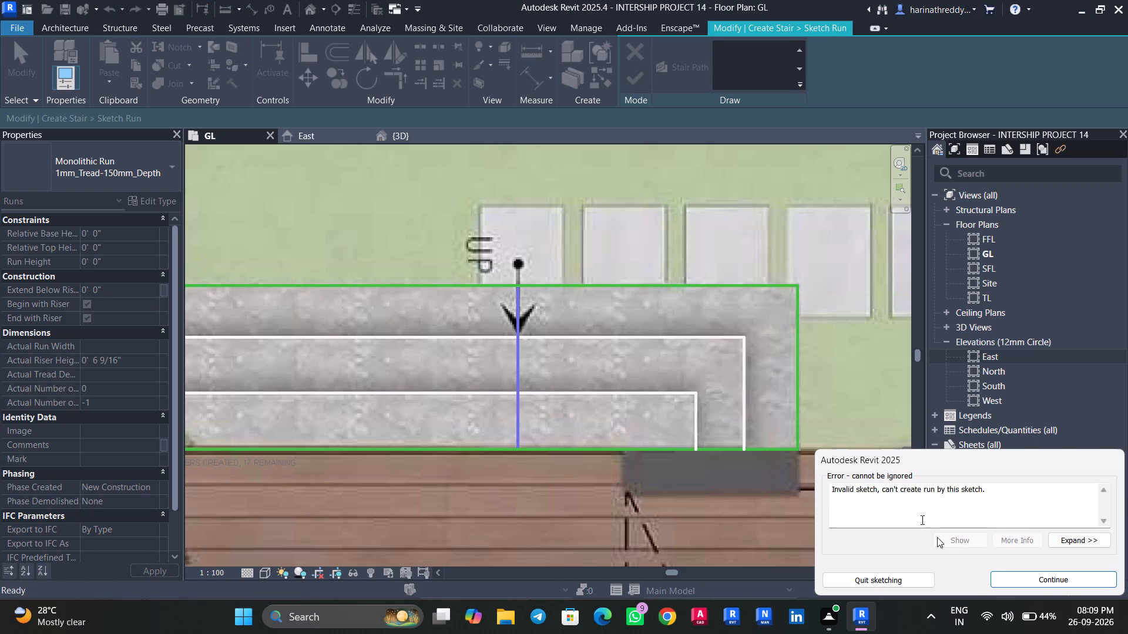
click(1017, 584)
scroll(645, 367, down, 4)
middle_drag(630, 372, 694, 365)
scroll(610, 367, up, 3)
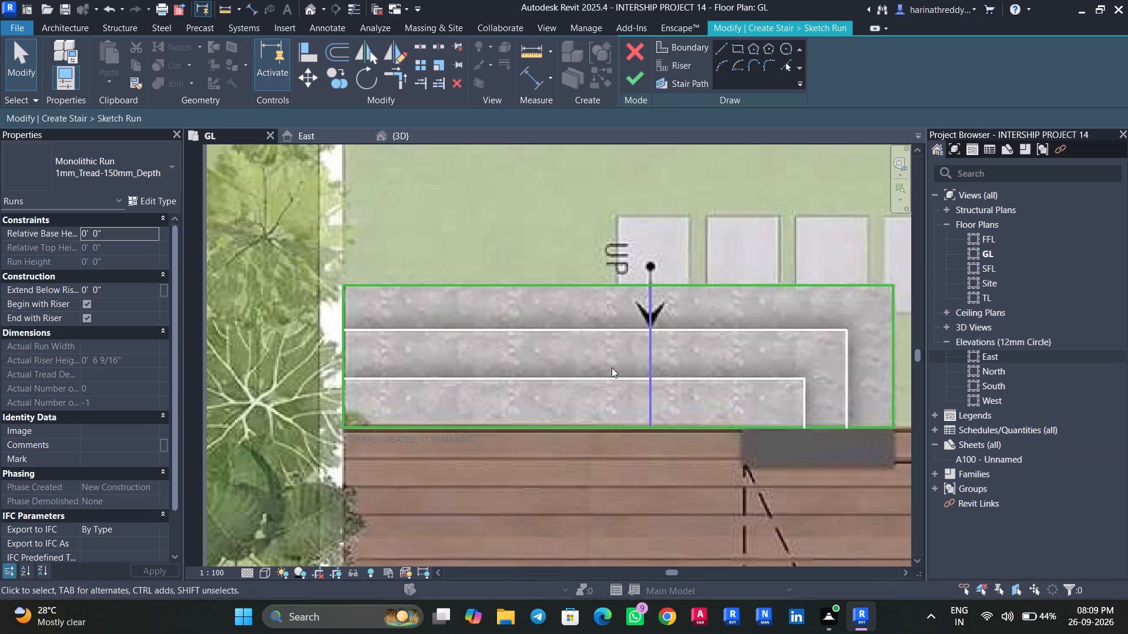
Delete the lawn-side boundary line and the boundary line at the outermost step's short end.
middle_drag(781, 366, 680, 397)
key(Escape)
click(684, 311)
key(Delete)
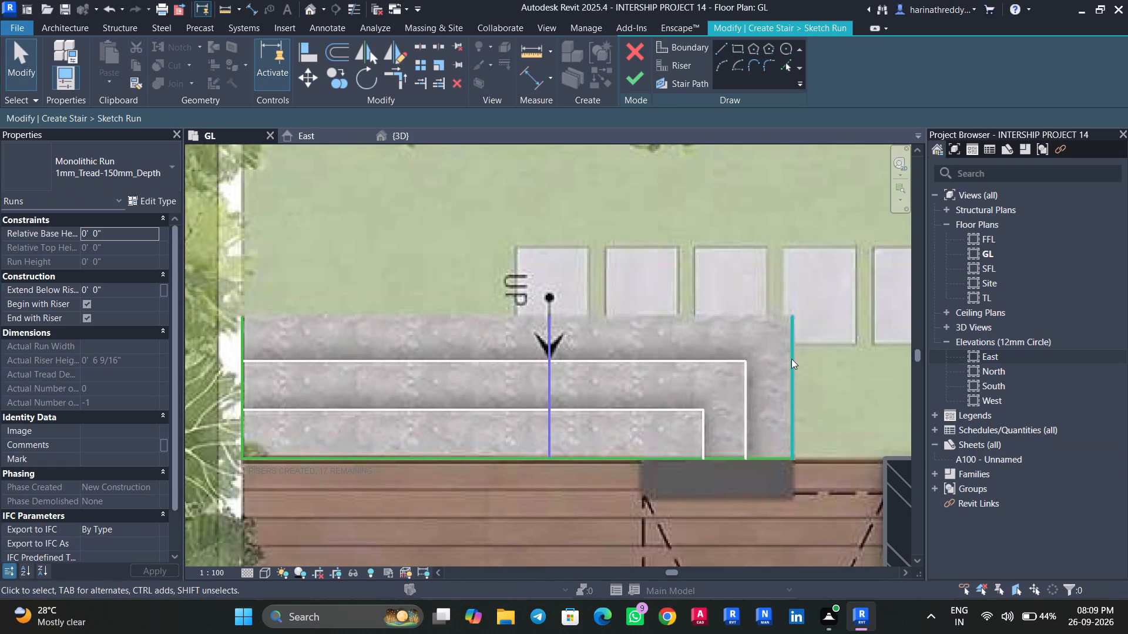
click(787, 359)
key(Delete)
Draw connected riser lines along the outermost step's lawn-side edge and down its short end to the deck.
click(659, 70)
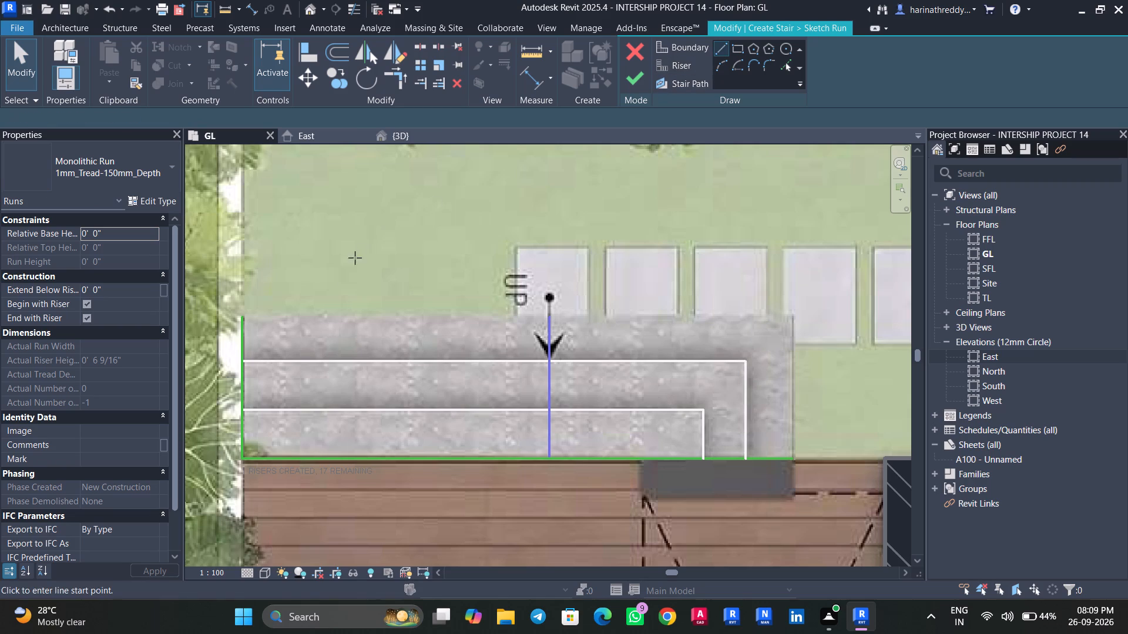
click(244, 318)
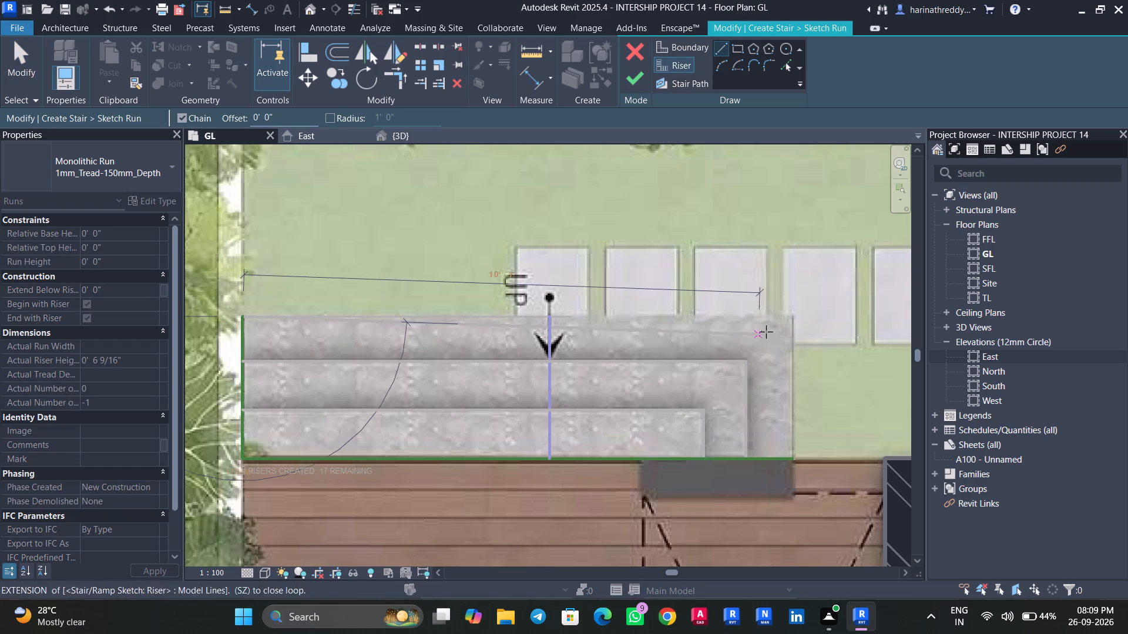
click(793, 313)
click(793, 458)
key(Escape)
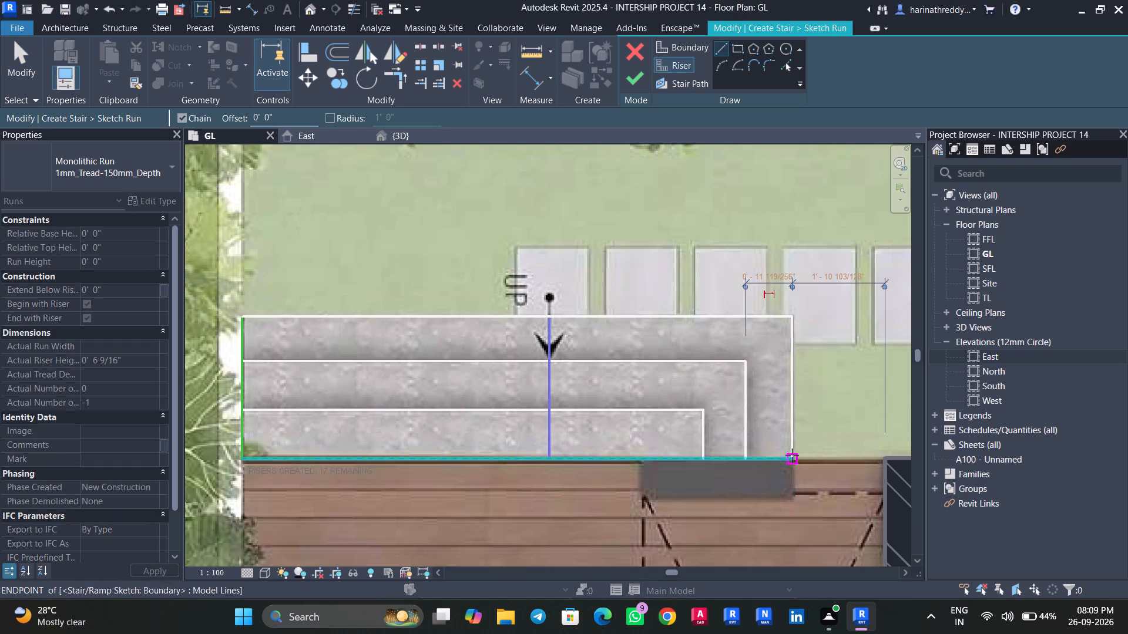
key(Escape)
key(Escape)
key(Escape)
key(Escape)
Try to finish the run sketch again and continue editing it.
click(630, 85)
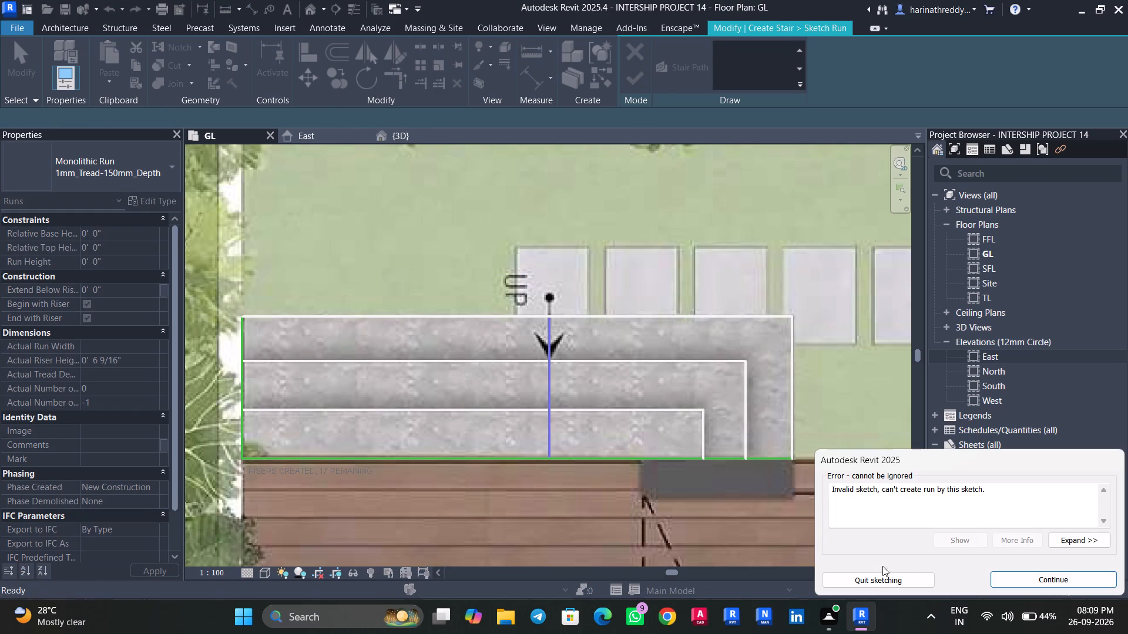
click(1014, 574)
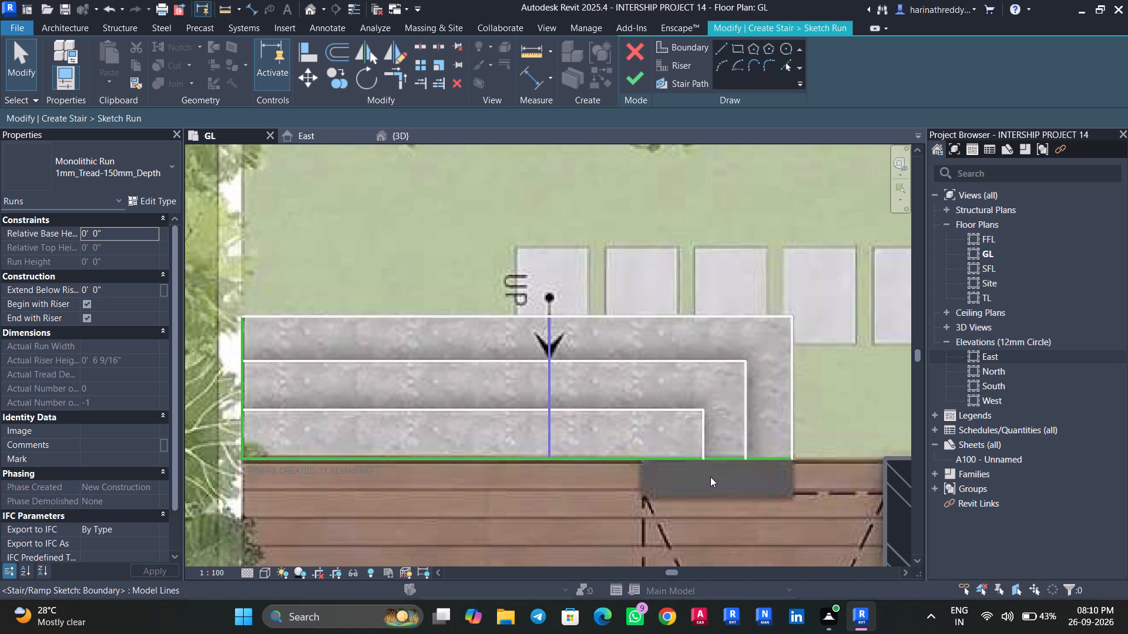
Nudge the boundary line at the planting end one increment toward the steps.
scroll(261, 434, up, 4)
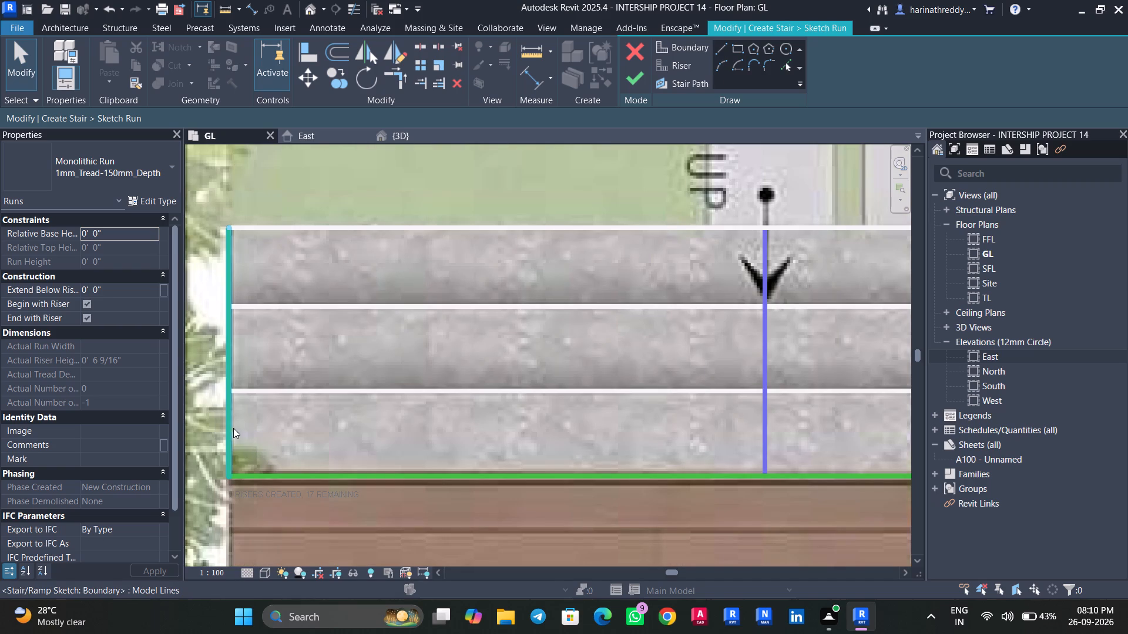
click(230, 427)
scroll(230, 427, up, 2)
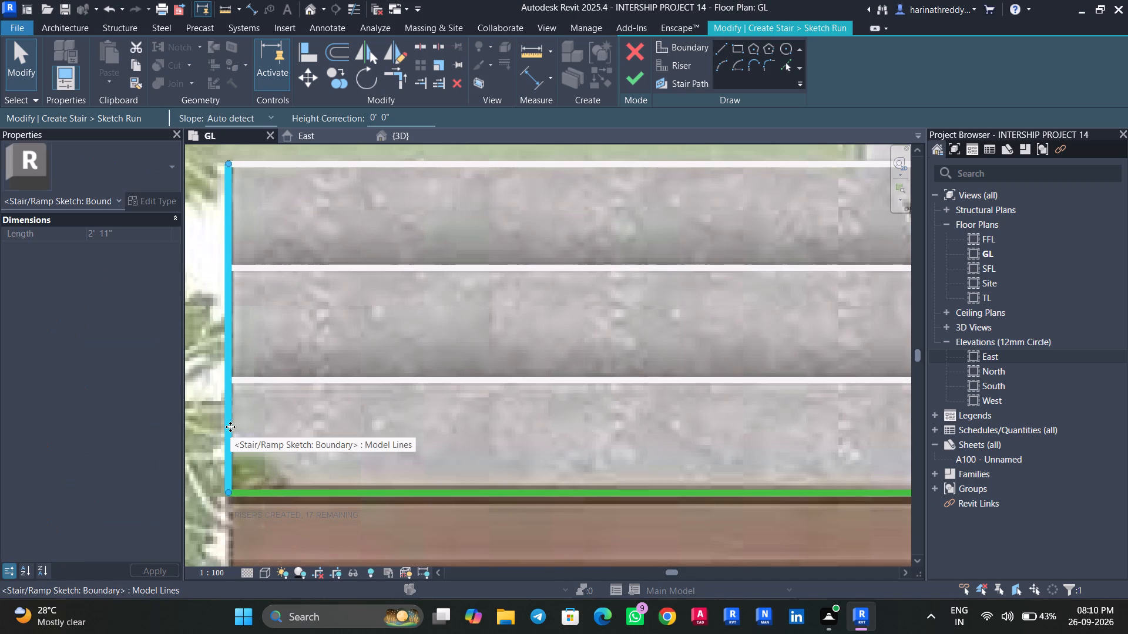
key(Right)
key(Left)
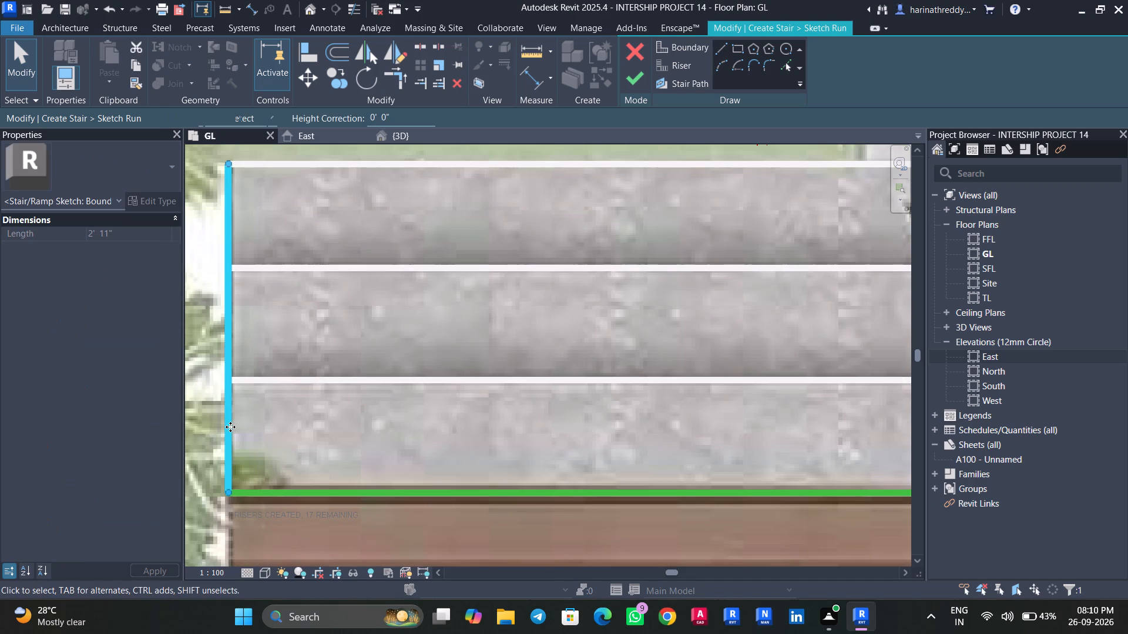
key(Right)
key(Left)
key(Right)
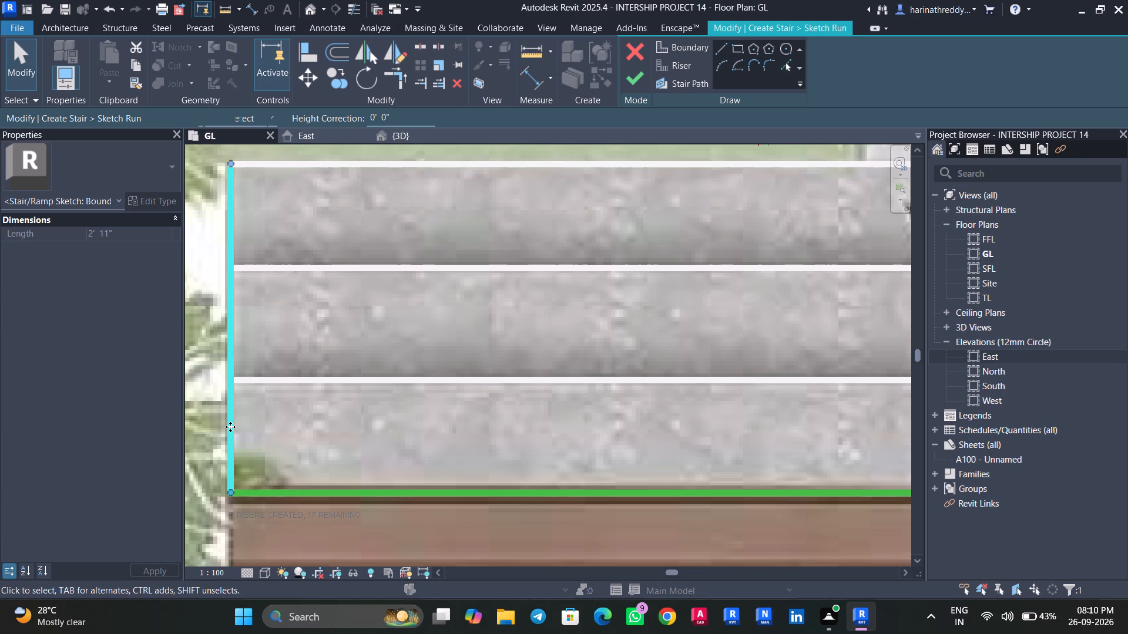
scroll(391, 390, down, 3)
scroll(391, 390, up, 1)
scroll(391, 390, down, 10)
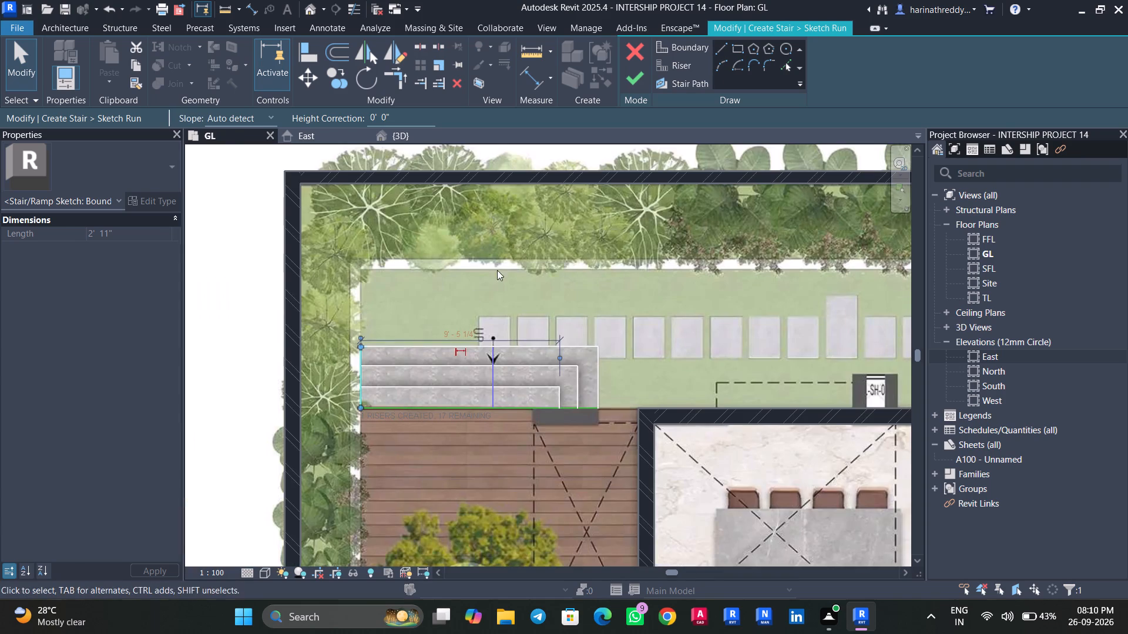
click(490, 288)
Examine the riser and boundary lines around the steps' far end and corners.
scroll(480, 322, up, 5)
middle_drag(488, 321, 496, 294)
scroll(521, 315, up, 1)
middle_drag(521, 315, 565, 276)
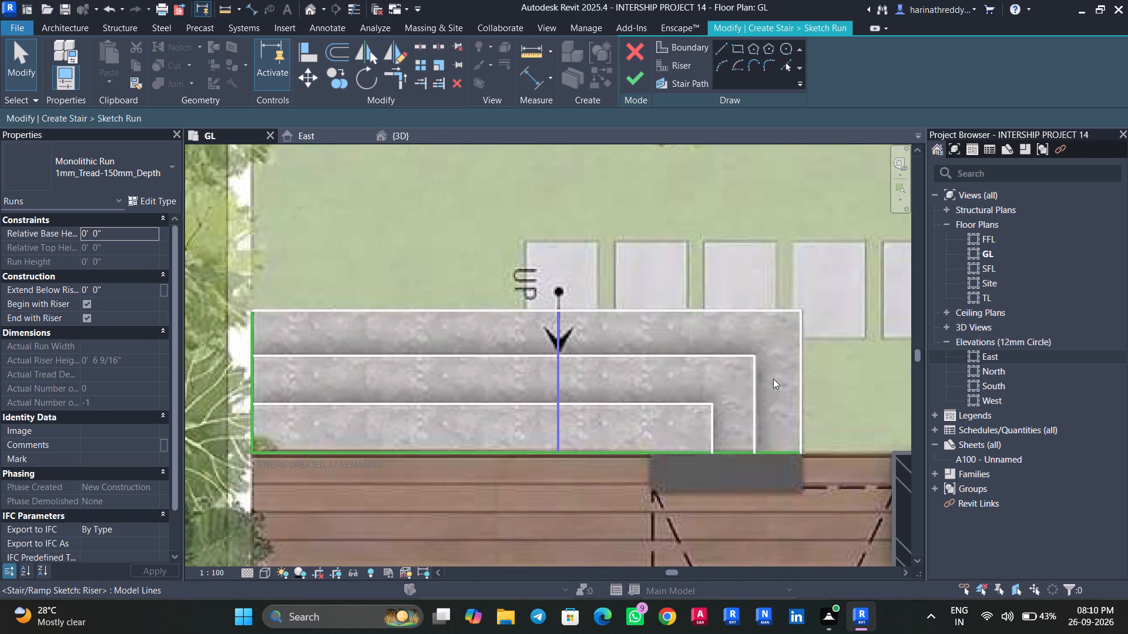
drag(859, 410, 698, 424)
click(858, 402)
middle_drag(850, 403, 836, 383)
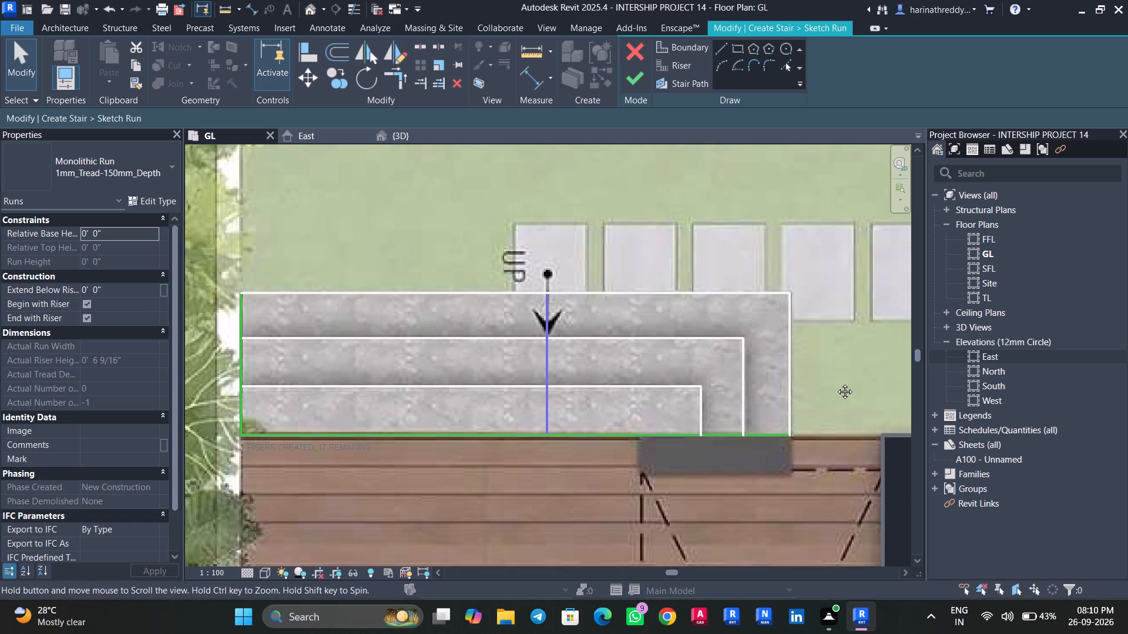
middle_drag(836, 383, 835, 381)
scroll(676, 360, up, 3)
middle_drag(694, 348, 656, 384)
scroll(655, 382, down, 5)
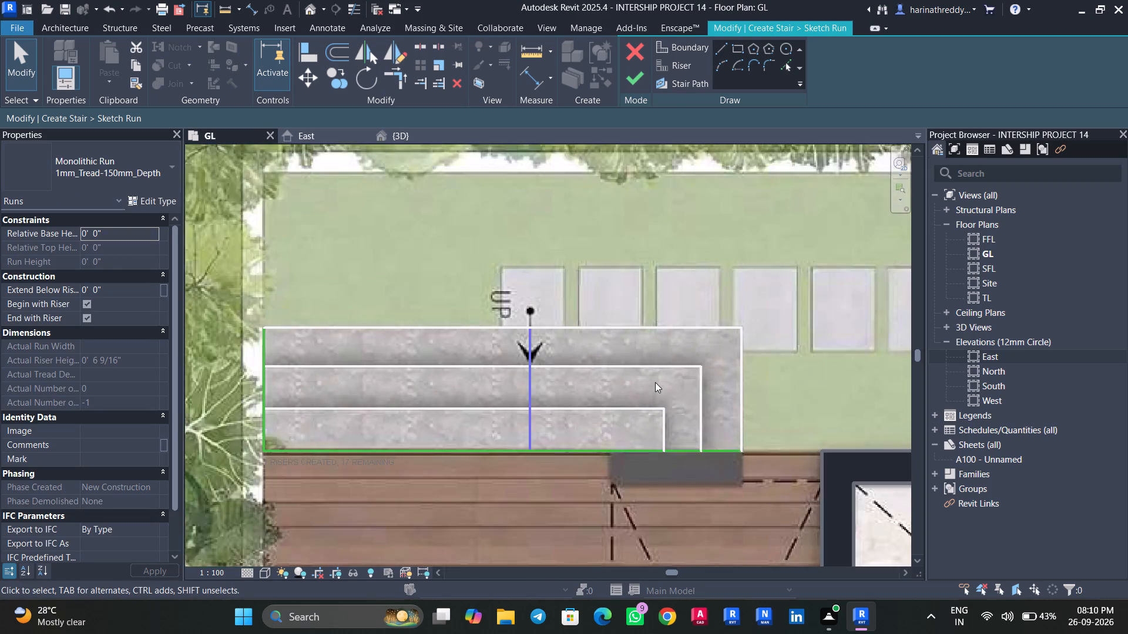
Delete the long boundary line along the deck edge of the steps.
scroll(655, 382, down, 2)
middle_drag(650, 383, 679, 327)
scroll(553, 359, up, 5)
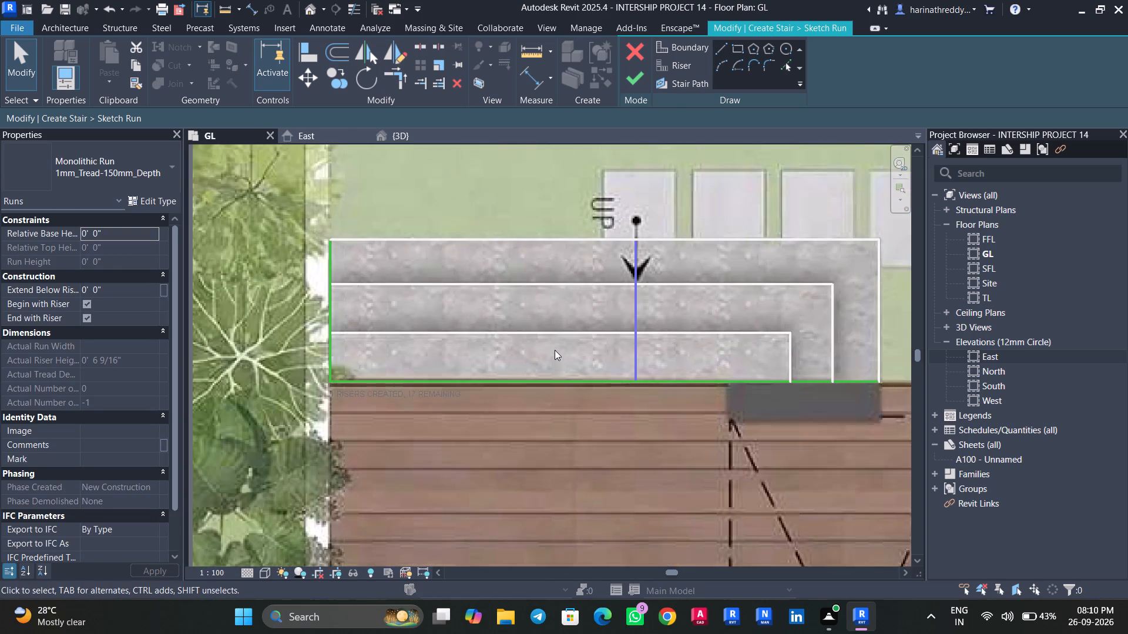
middle_drag(549, 344, 527, 392)
click(522, 426)
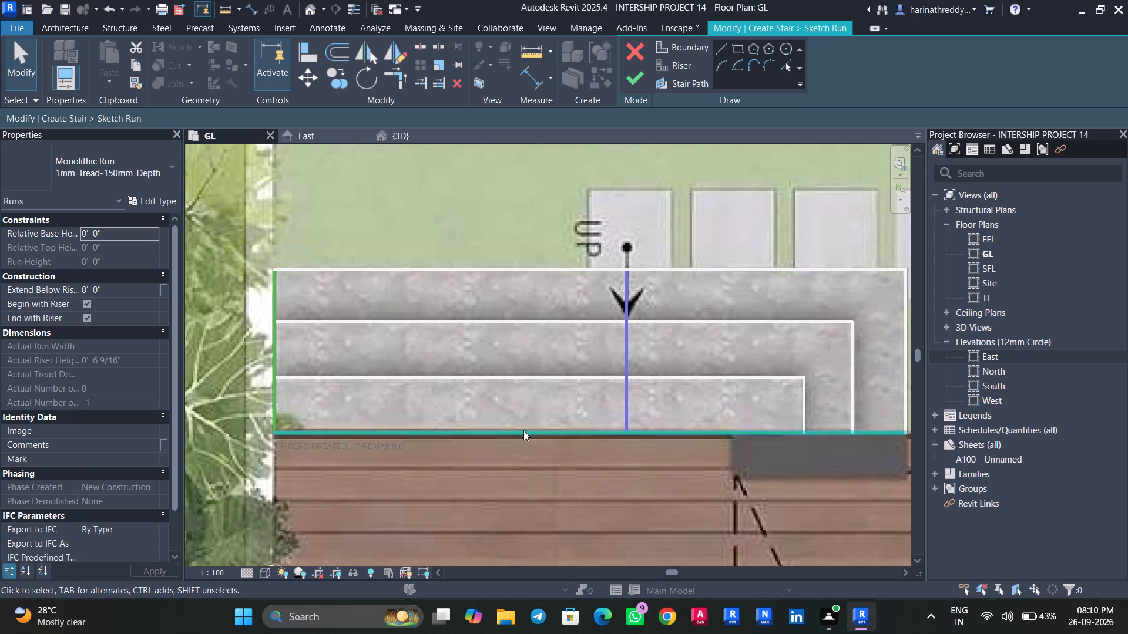
click(523, 430)
key(Delete)
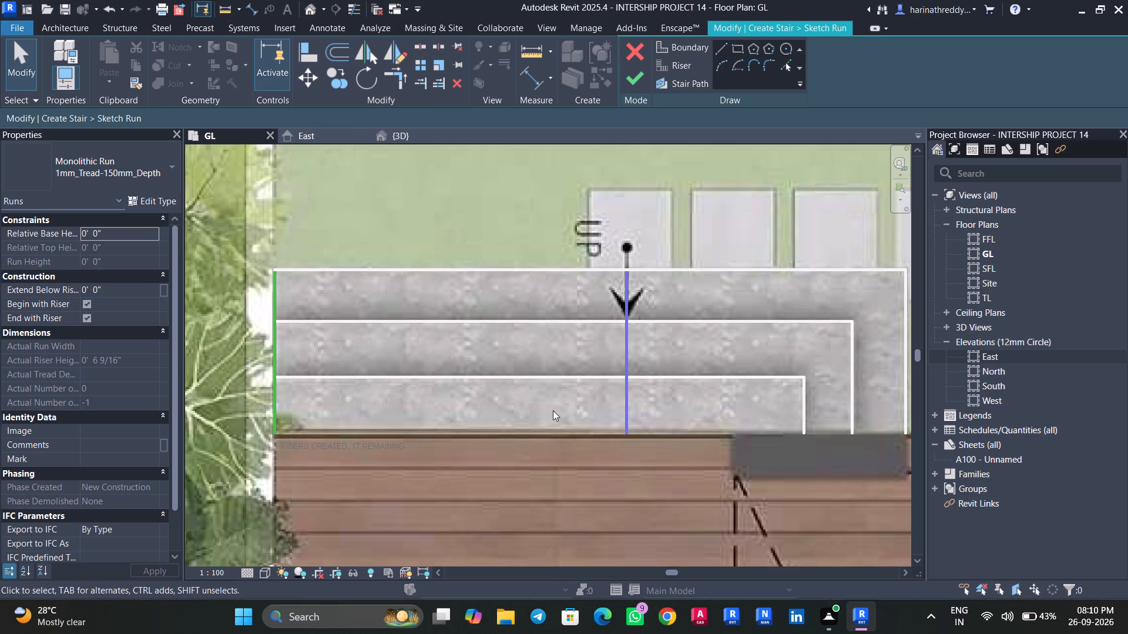
Replace the outermost step's short end riser with a boundary line about 2' 11" long between the same corners.
middle_drag(716, 404, 535, 410)
click(729, 376)
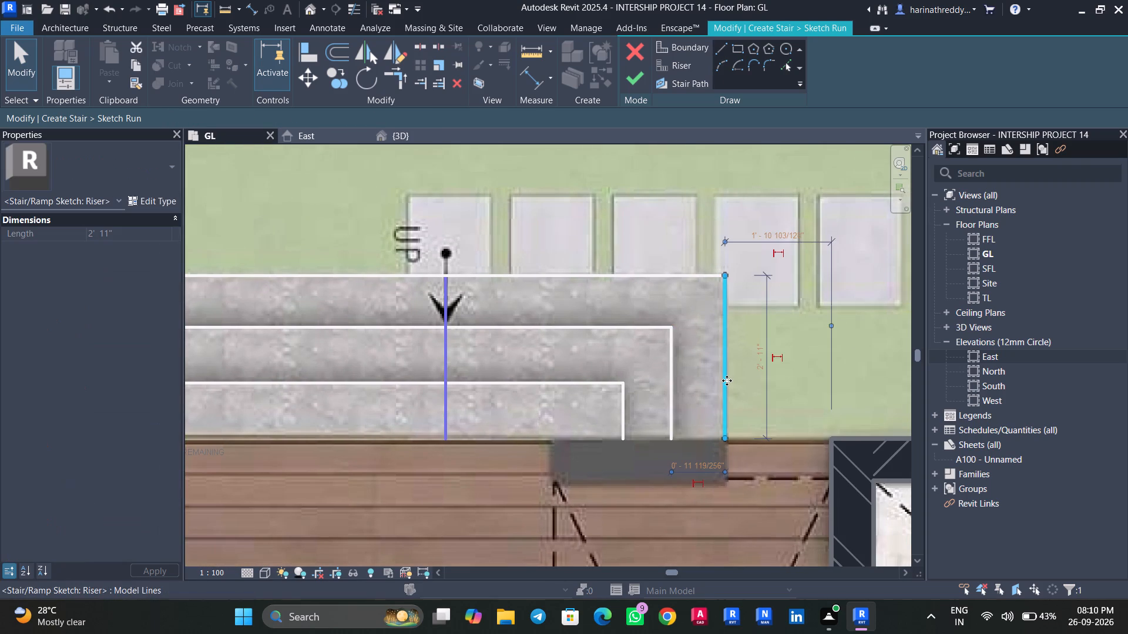
key(Delete)
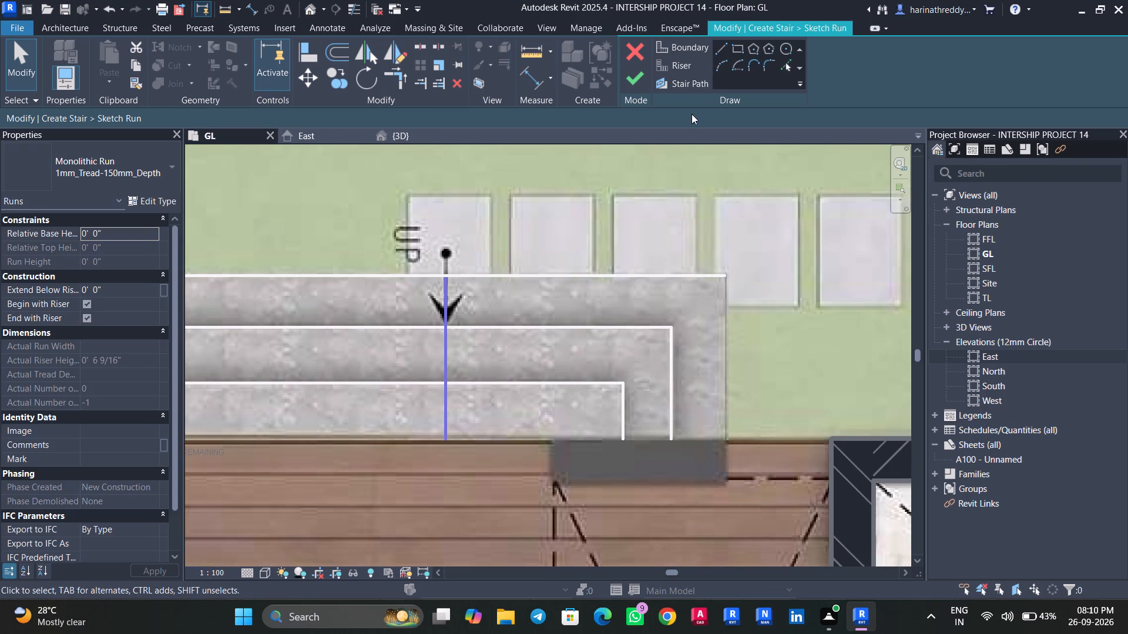
click(690, 49)
click(727, 274)
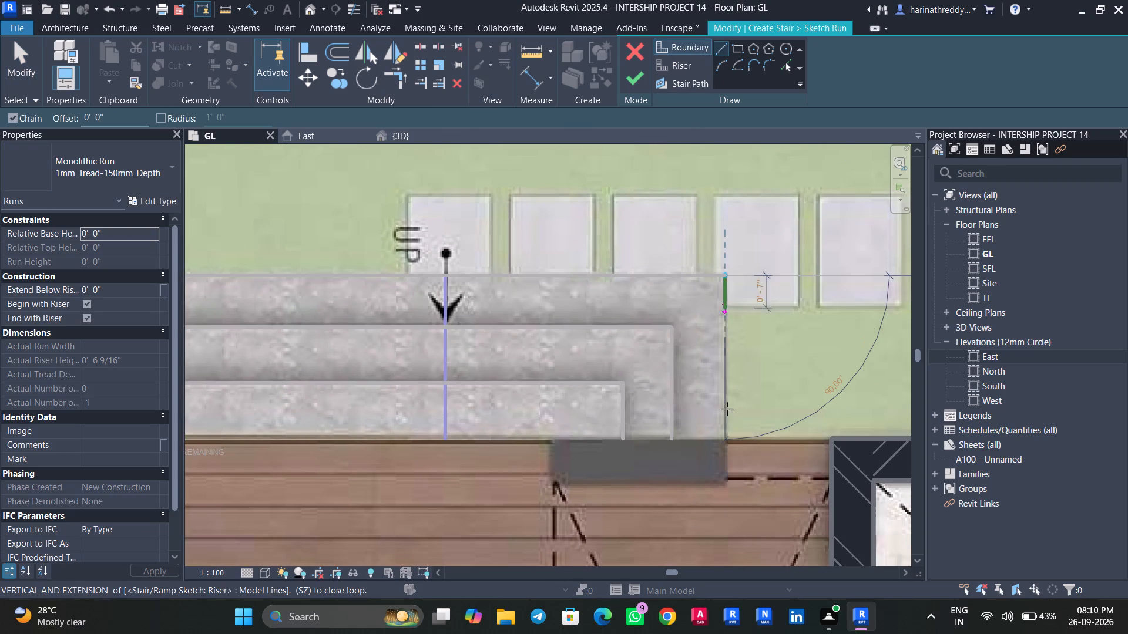
click(725, 439)
scroll(725, 439, up, 4)
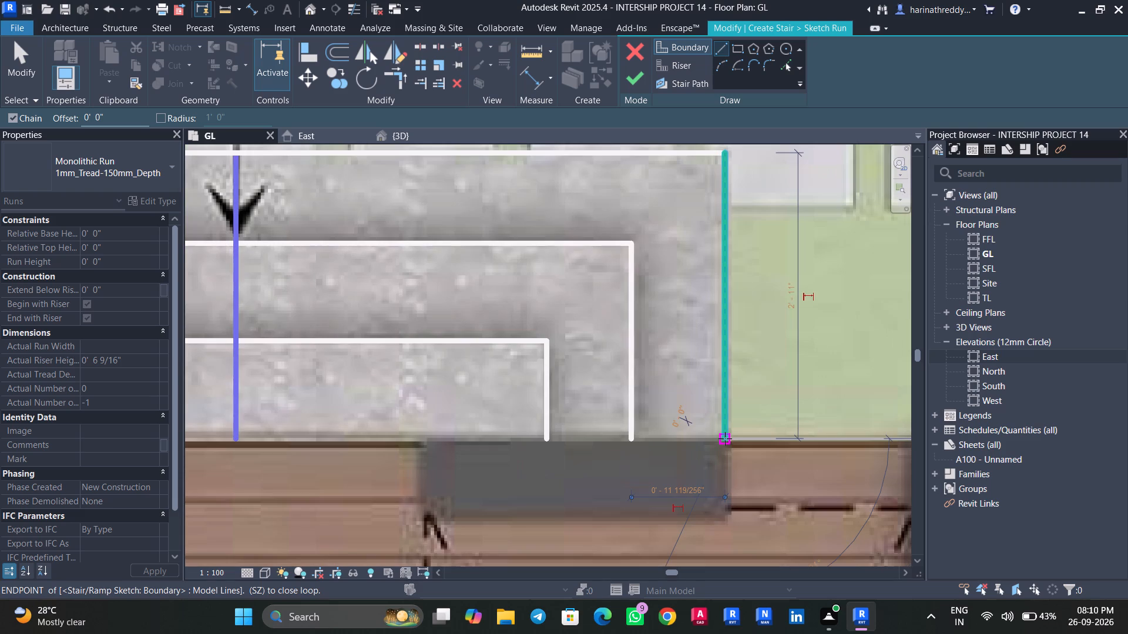
key(Escape)
key(Escape)
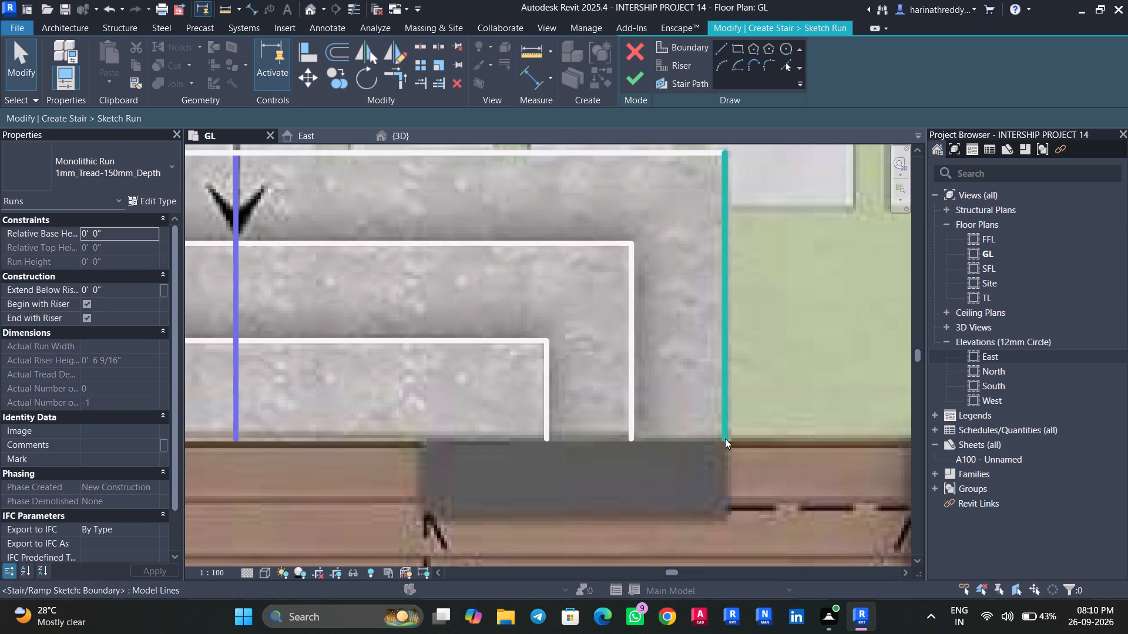
Draw a riser line along the deck edge from the planting-end boundary to the far-end boundary.
click(690, 67)
scroll(542, 345, down, 3)
scroll(543, 345, up, 1)
scroll(545, 345, down, 2)
scroll(546, 343, up, 1)
middle_drag(477, 390, 656, 397)
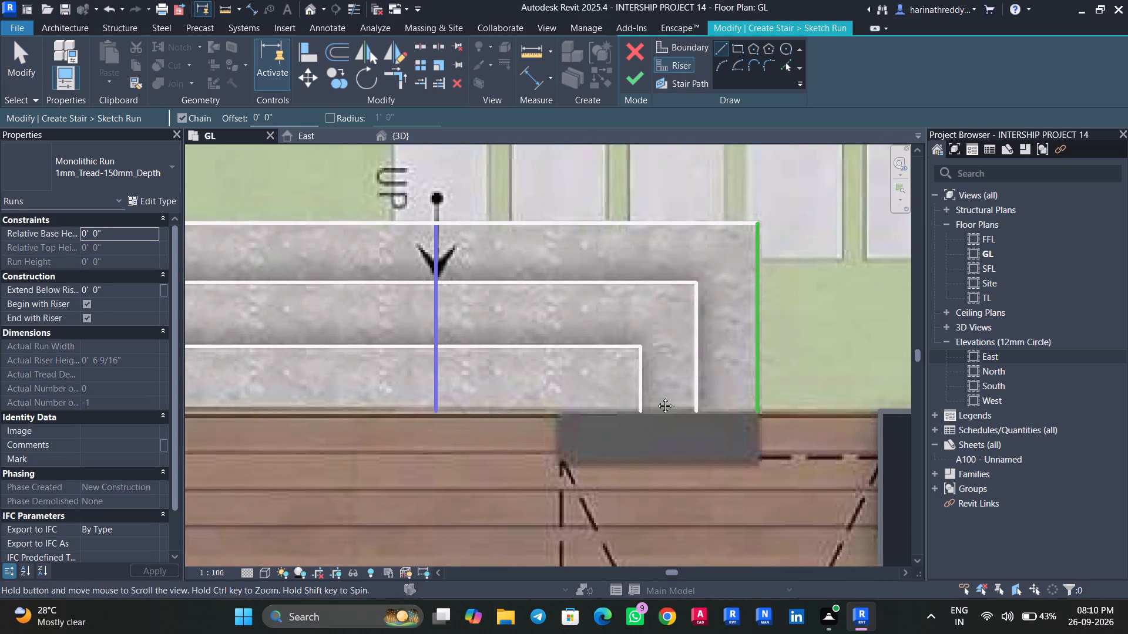
middle_drag(656, 397, 662, 398)
scroll(586, 399, down, 5)
click(352, 406)
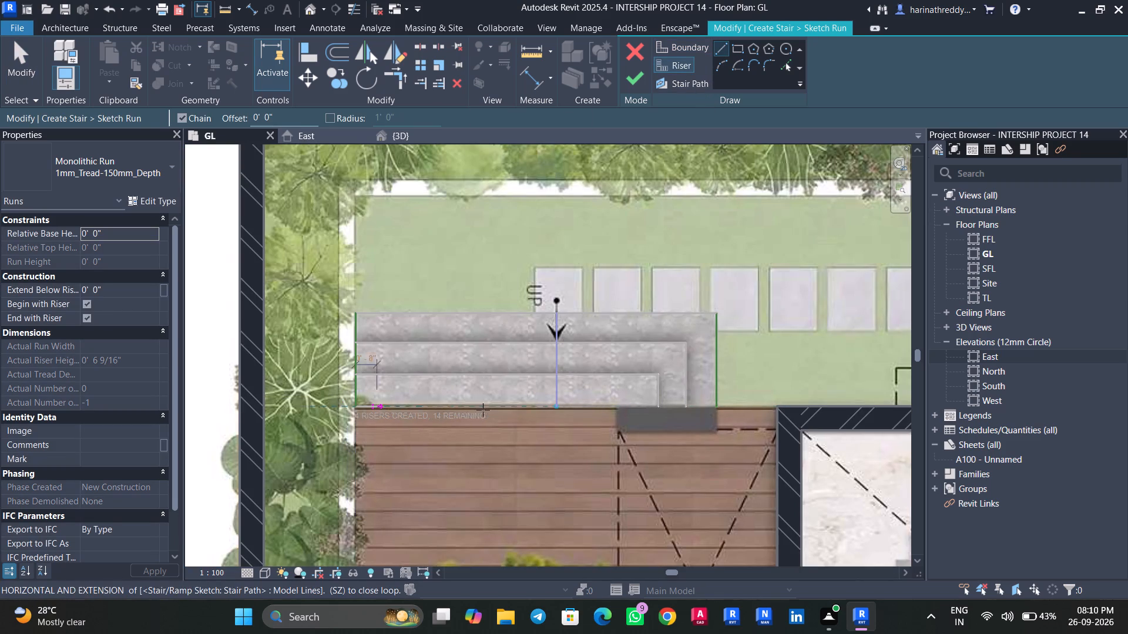
click(716, 407)
scroll(717, 407, up, 5)
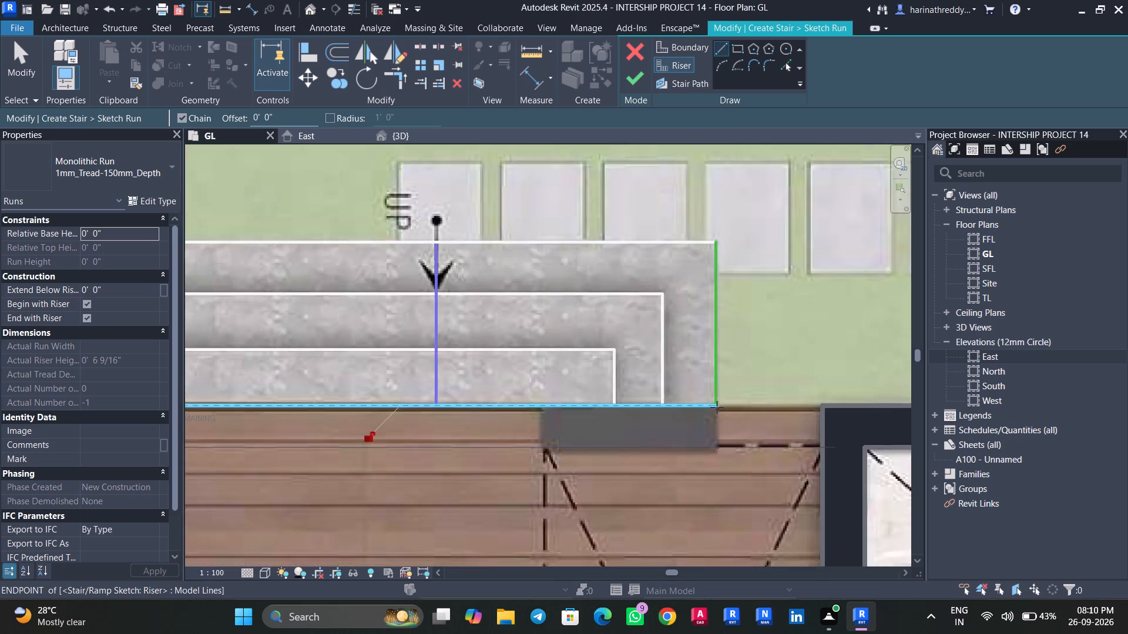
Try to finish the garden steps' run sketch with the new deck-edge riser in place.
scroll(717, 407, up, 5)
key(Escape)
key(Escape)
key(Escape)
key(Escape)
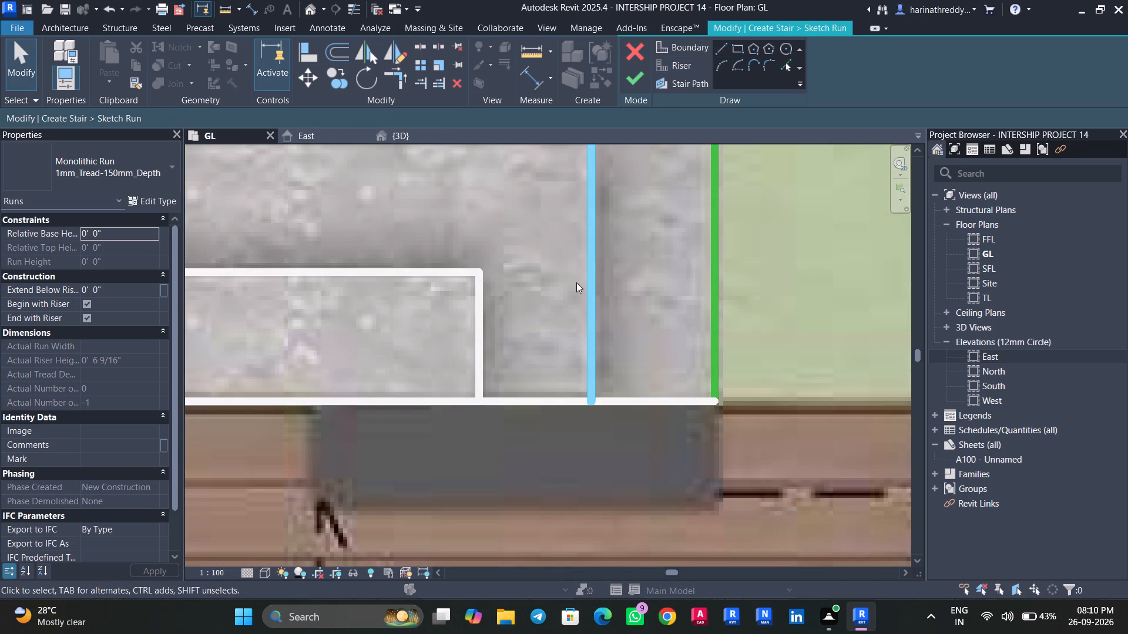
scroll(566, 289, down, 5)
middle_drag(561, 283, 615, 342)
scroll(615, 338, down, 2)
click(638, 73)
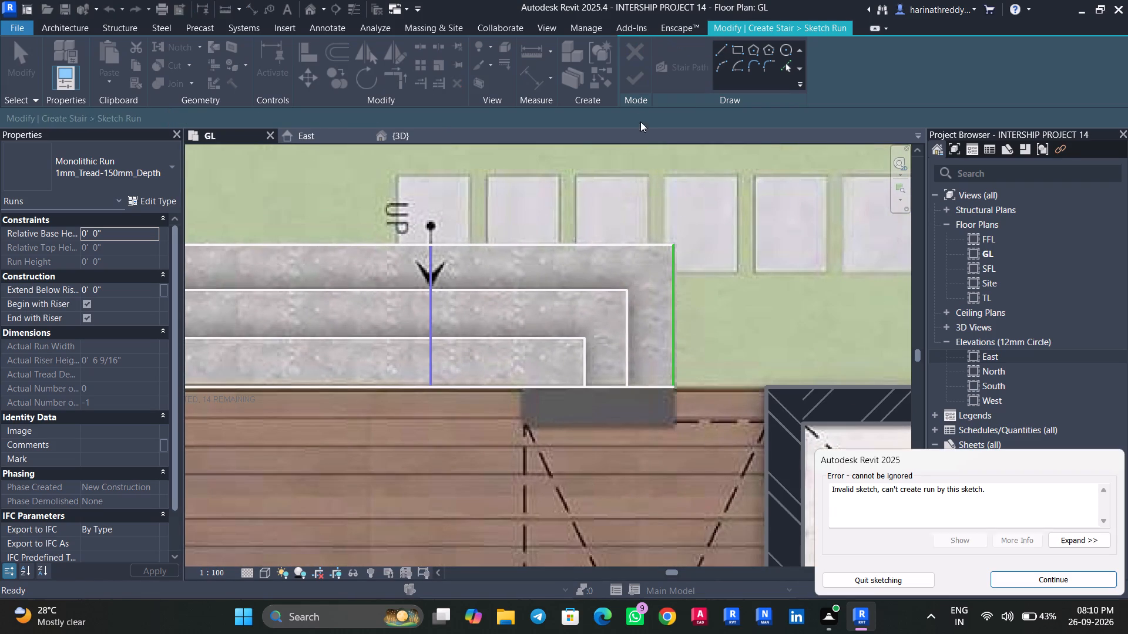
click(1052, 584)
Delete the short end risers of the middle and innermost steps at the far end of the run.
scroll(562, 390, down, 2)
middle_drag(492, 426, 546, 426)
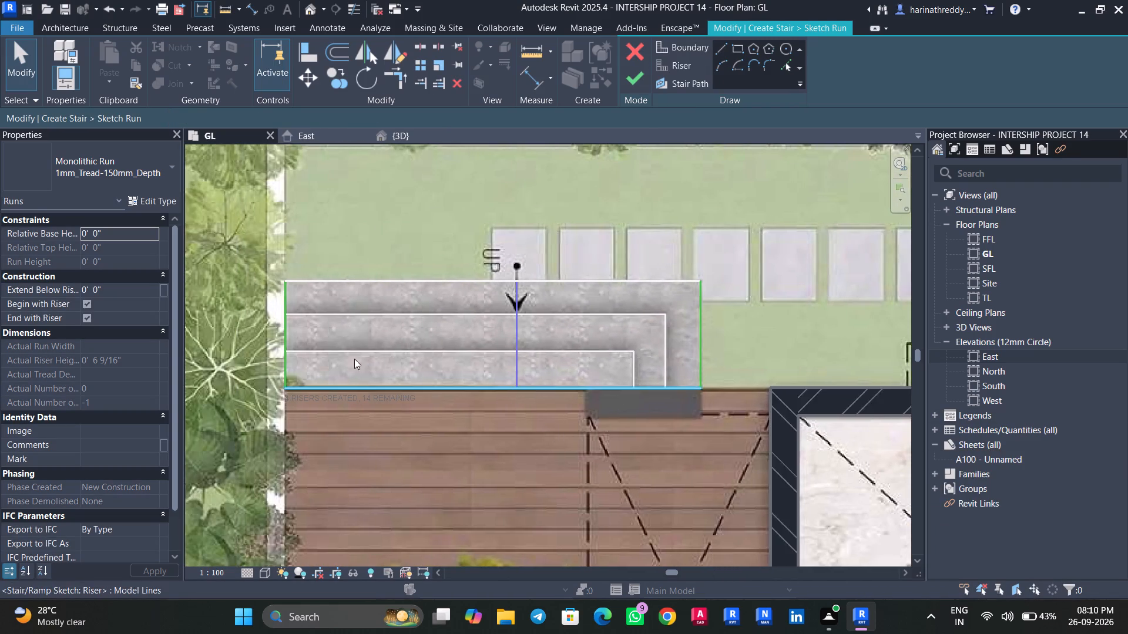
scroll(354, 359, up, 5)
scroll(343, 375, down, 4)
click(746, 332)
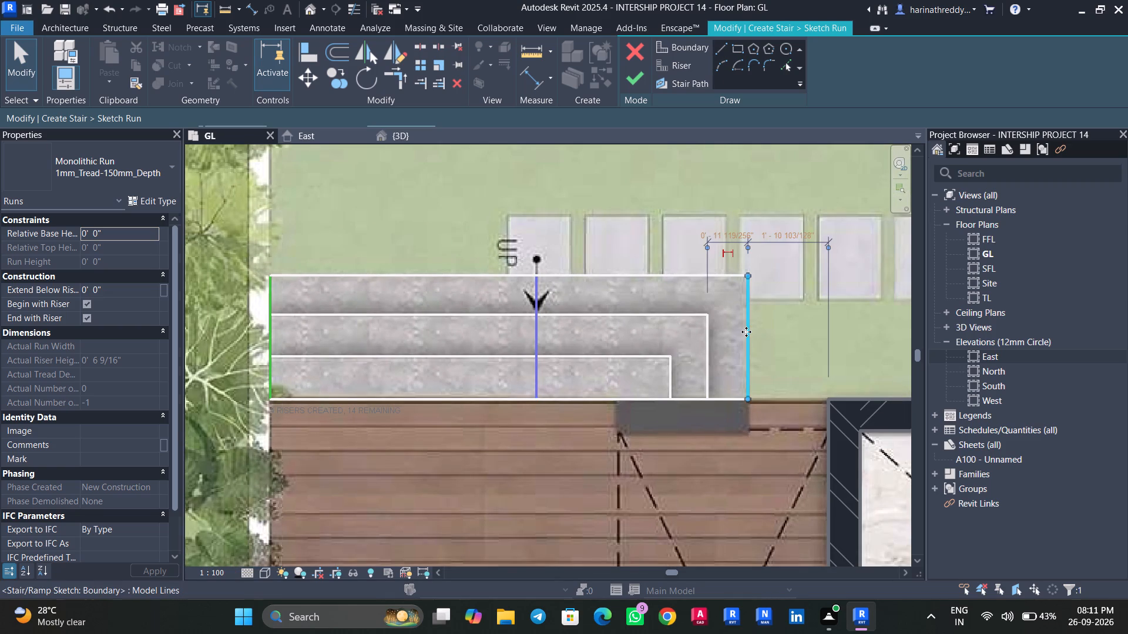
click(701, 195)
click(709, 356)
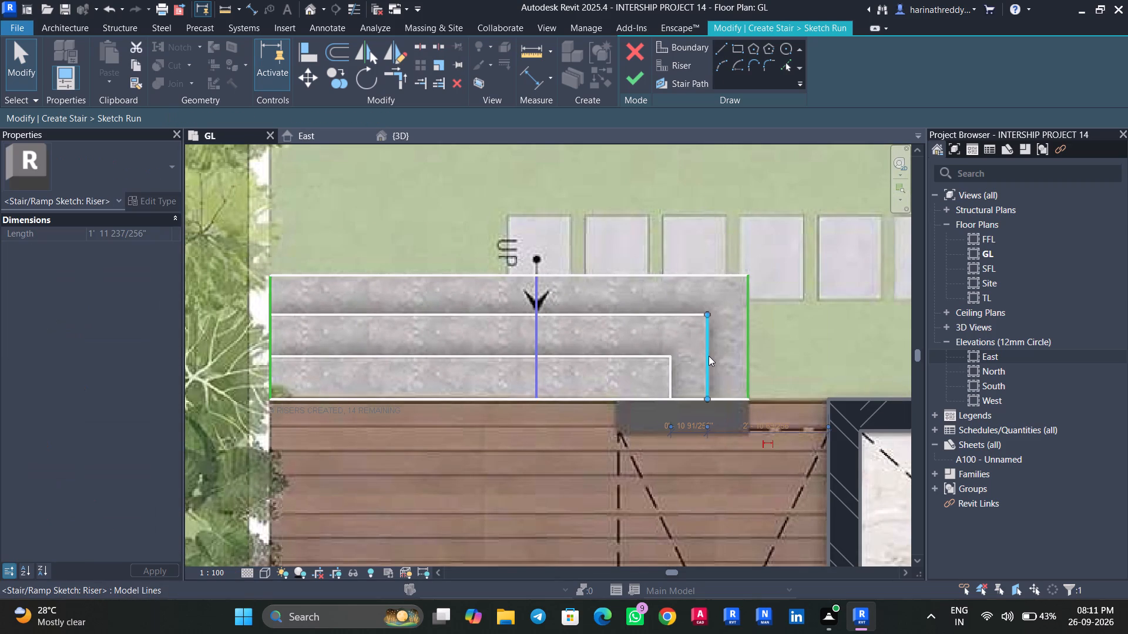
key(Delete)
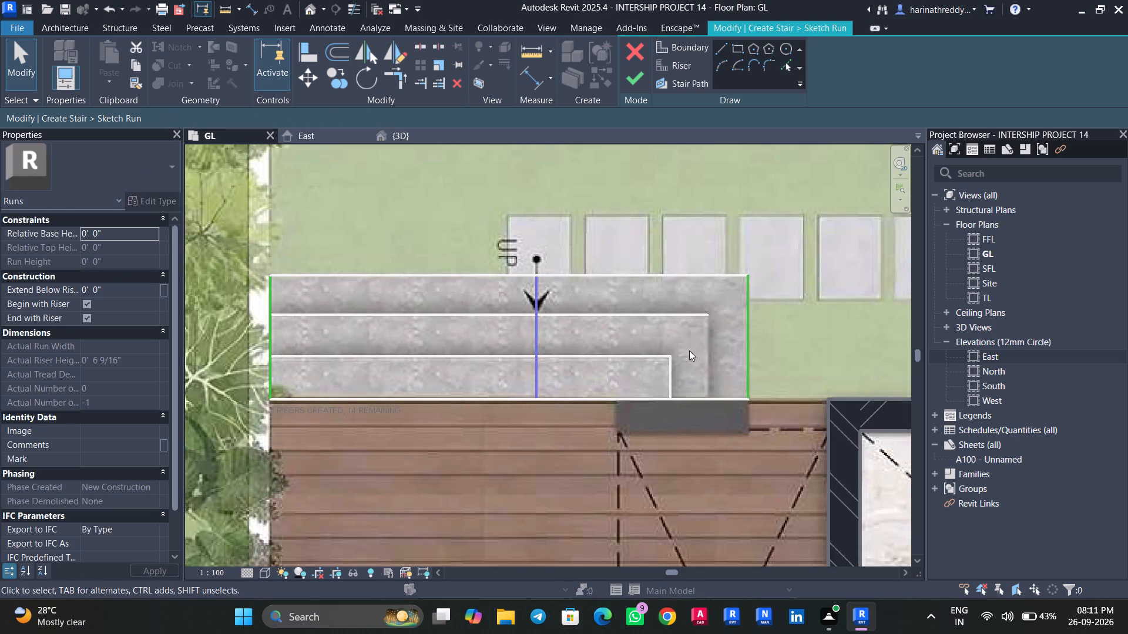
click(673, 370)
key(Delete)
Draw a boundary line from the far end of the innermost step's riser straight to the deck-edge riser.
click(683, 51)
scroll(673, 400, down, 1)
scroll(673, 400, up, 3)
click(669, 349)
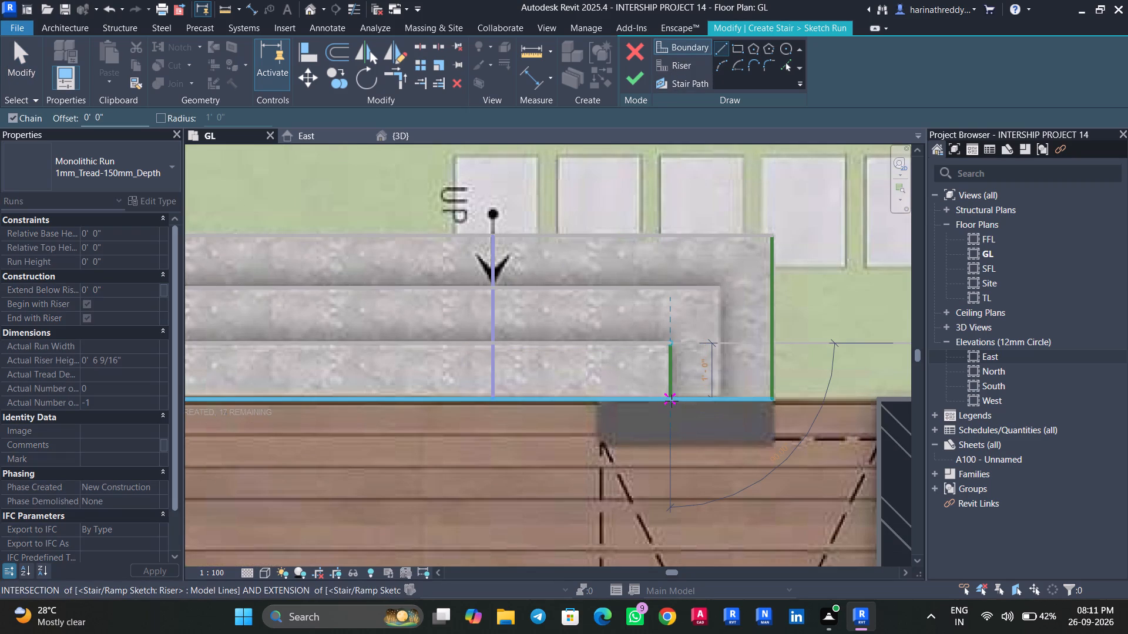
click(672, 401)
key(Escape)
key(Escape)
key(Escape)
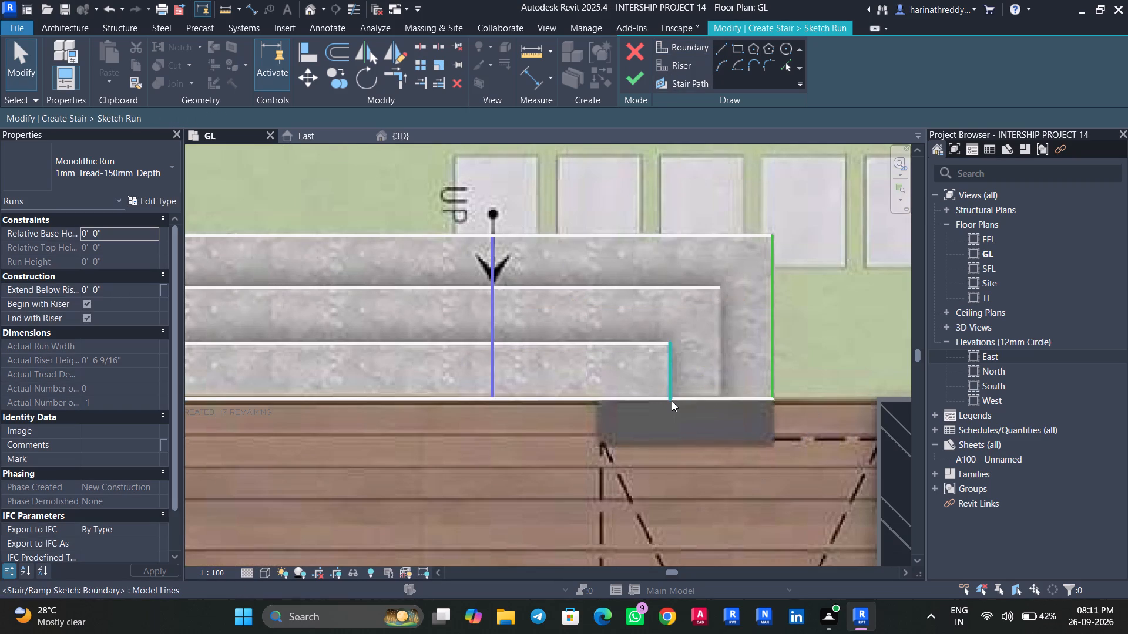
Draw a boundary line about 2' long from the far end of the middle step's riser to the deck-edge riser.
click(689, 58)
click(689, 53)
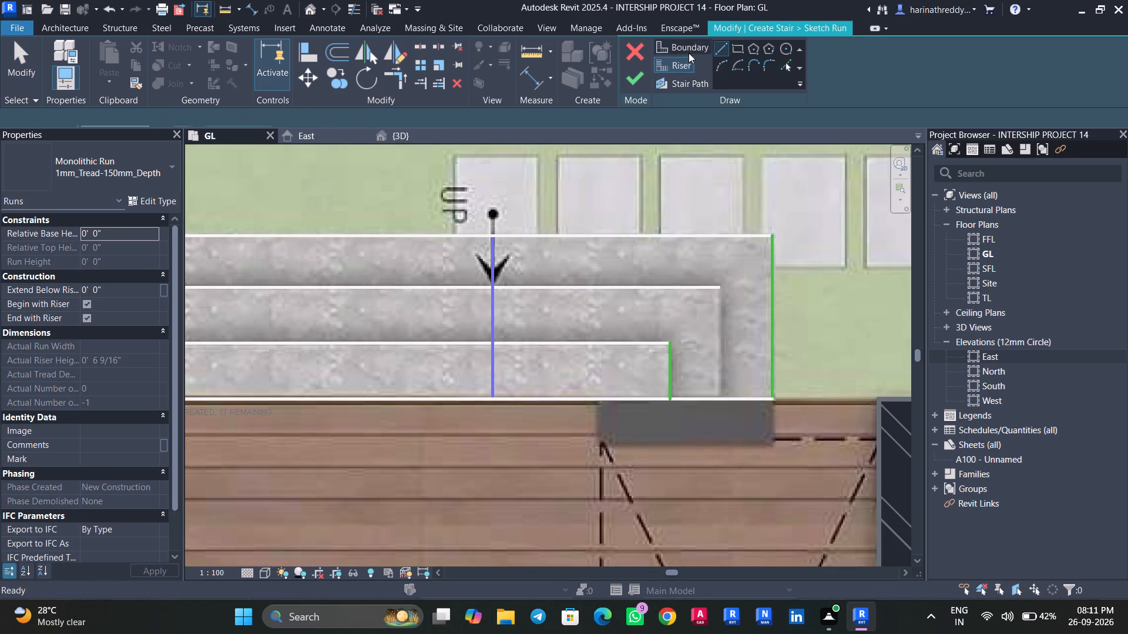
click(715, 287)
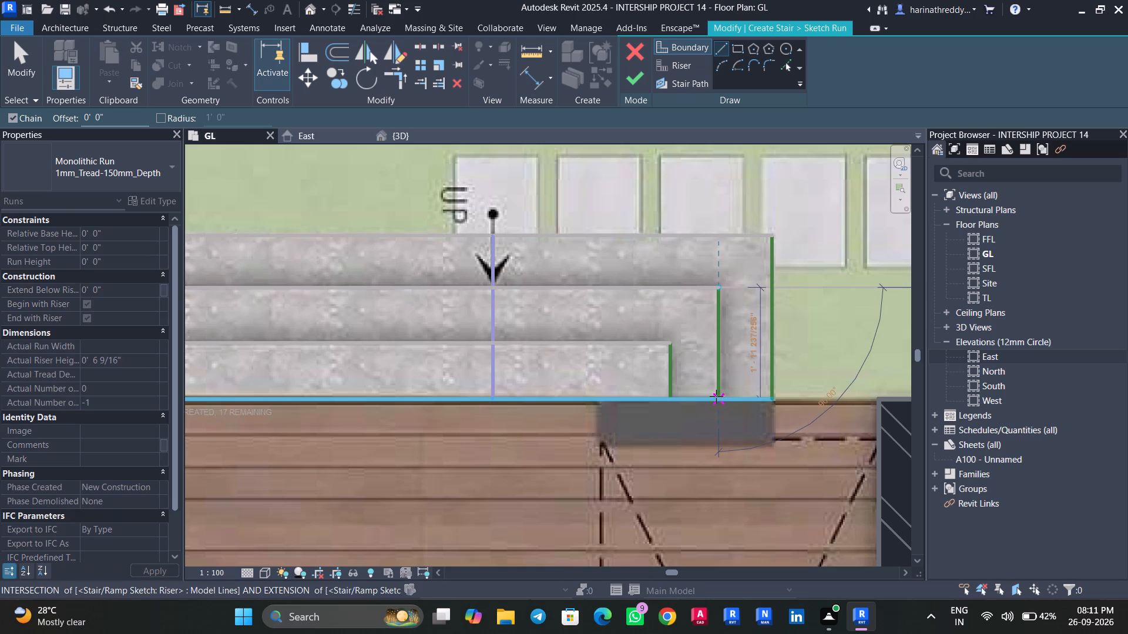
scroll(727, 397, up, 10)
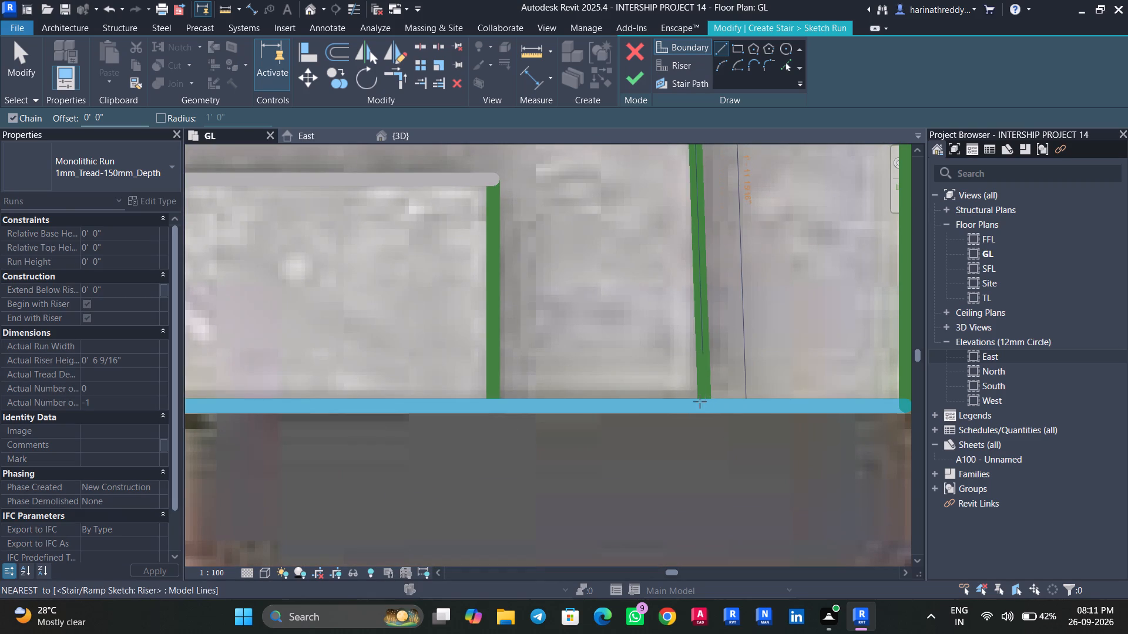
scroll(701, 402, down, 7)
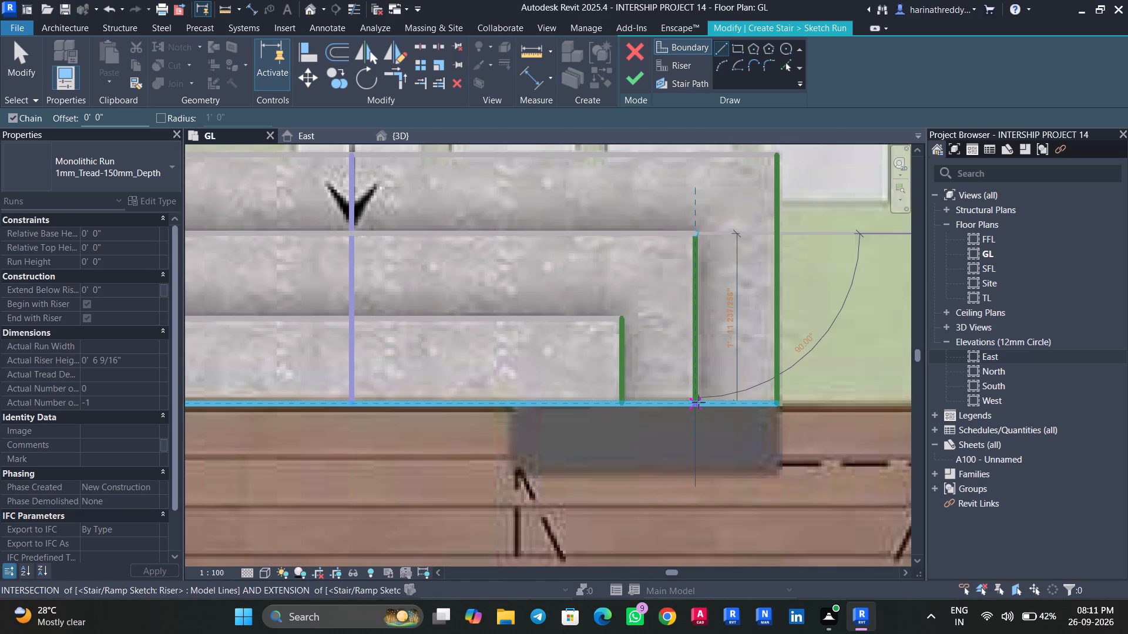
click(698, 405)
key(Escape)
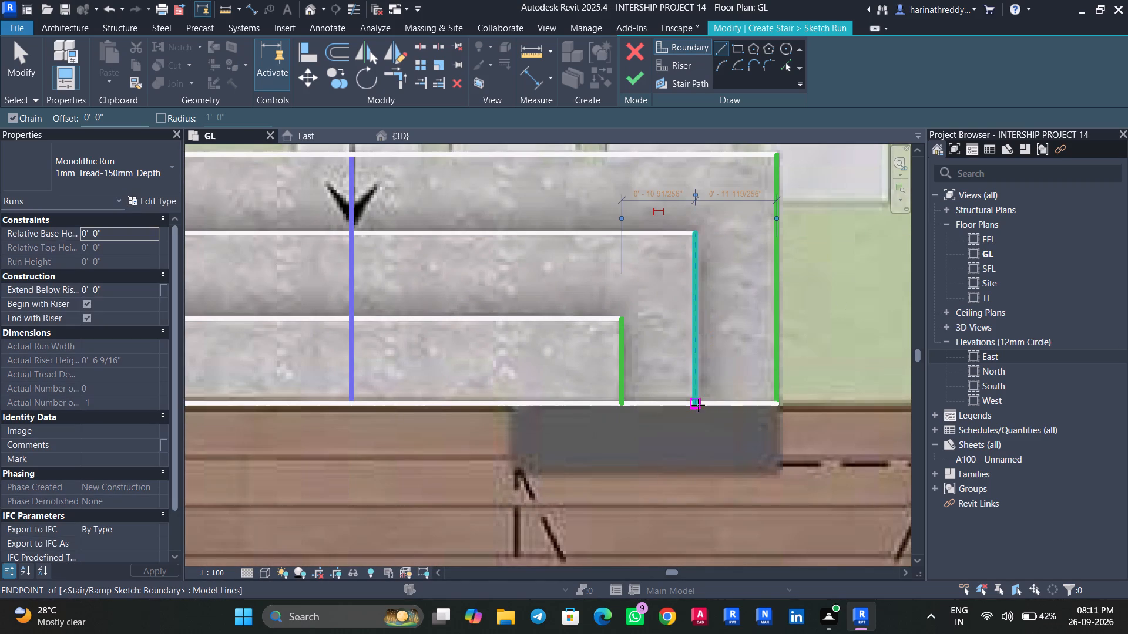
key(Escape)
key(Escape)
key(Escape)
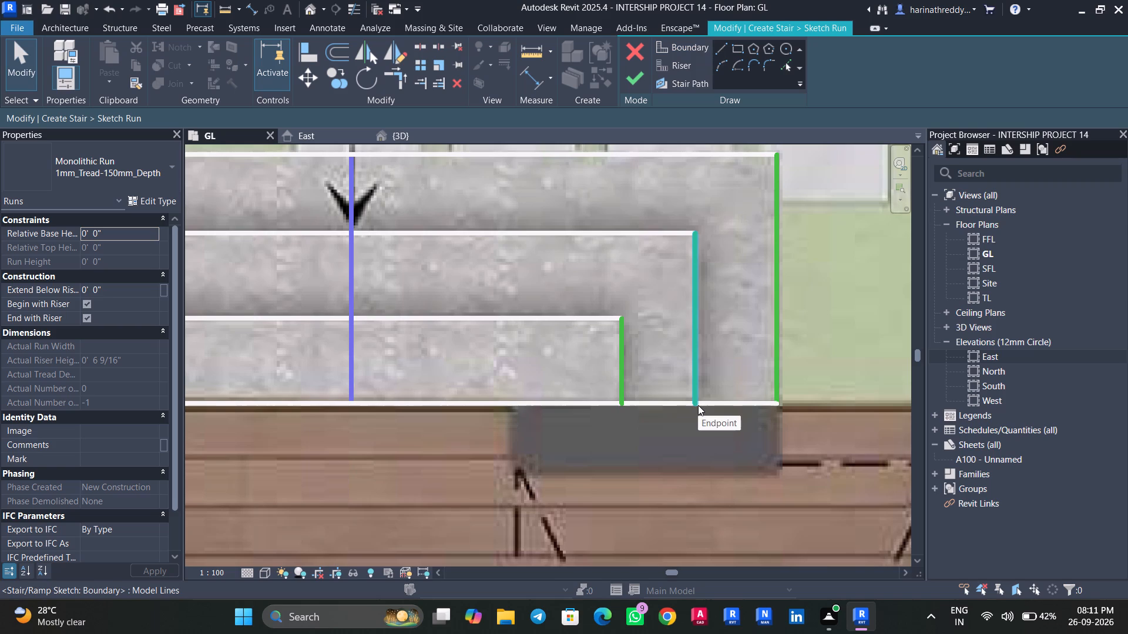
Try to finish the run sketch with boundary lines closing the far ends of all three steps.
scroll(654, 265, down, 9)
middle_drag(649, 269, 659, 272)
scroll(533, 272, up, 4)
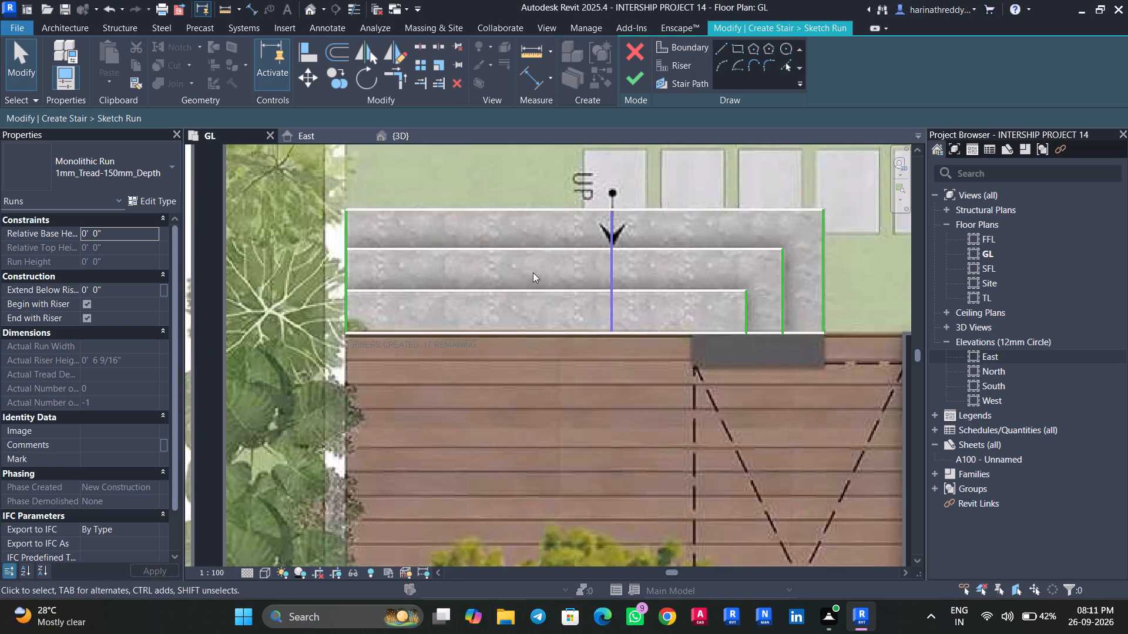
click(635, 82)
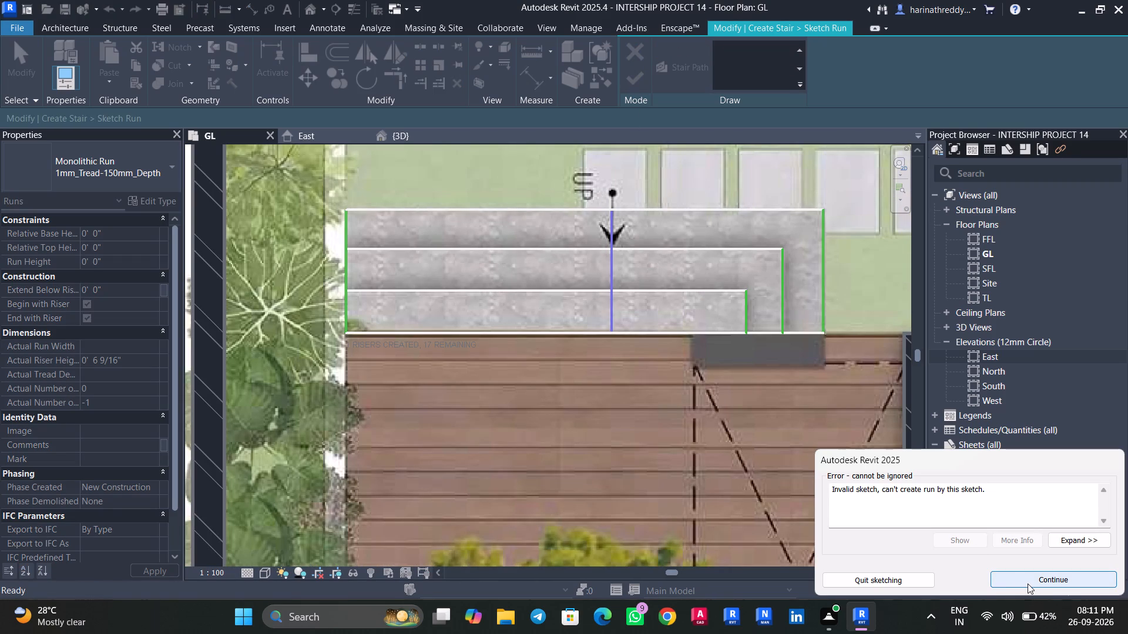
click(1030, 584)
Delete all three boundary lines at the steps' far end together.
scroll(791, 315, up, 3)
middle_drag(793, 315, 747, 380)
drag(814, 353, 707, 365)
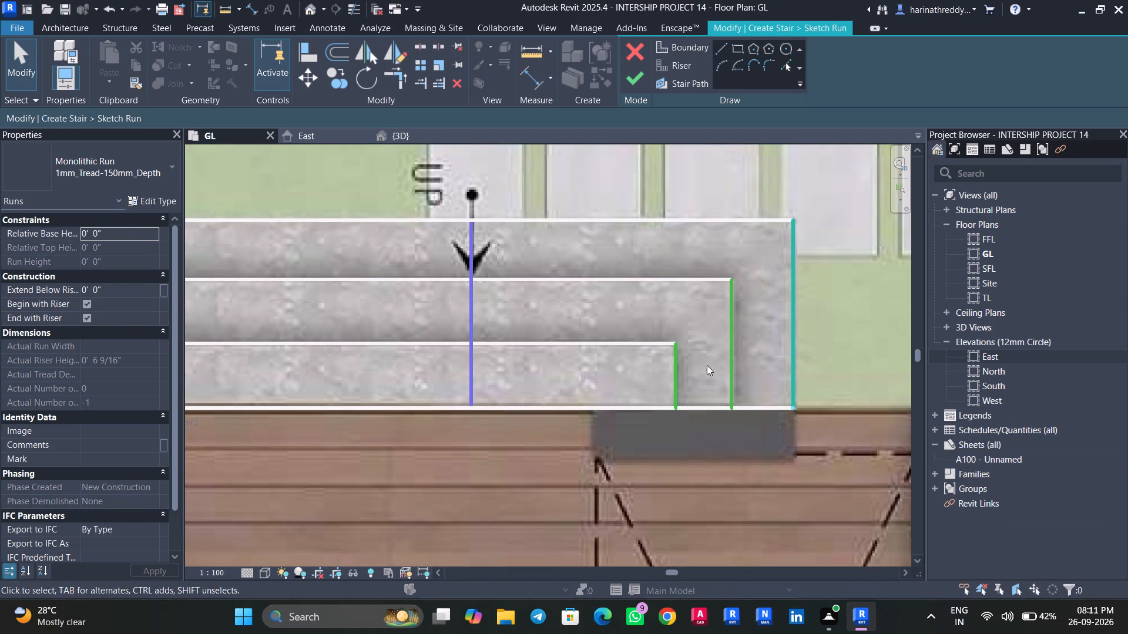
drag(707, 365, 668, 380)
key(Delete)
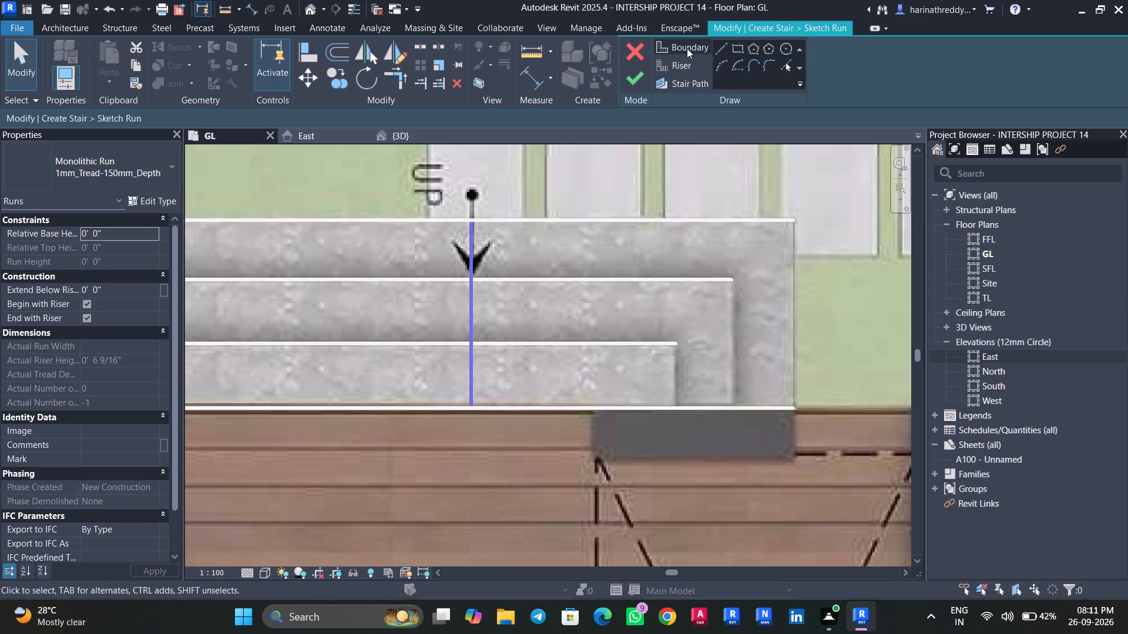
Draw a boundary line about 2' 11" long from the deck-edge riser's far end to the outermost riser's far end.
click(693, 63)
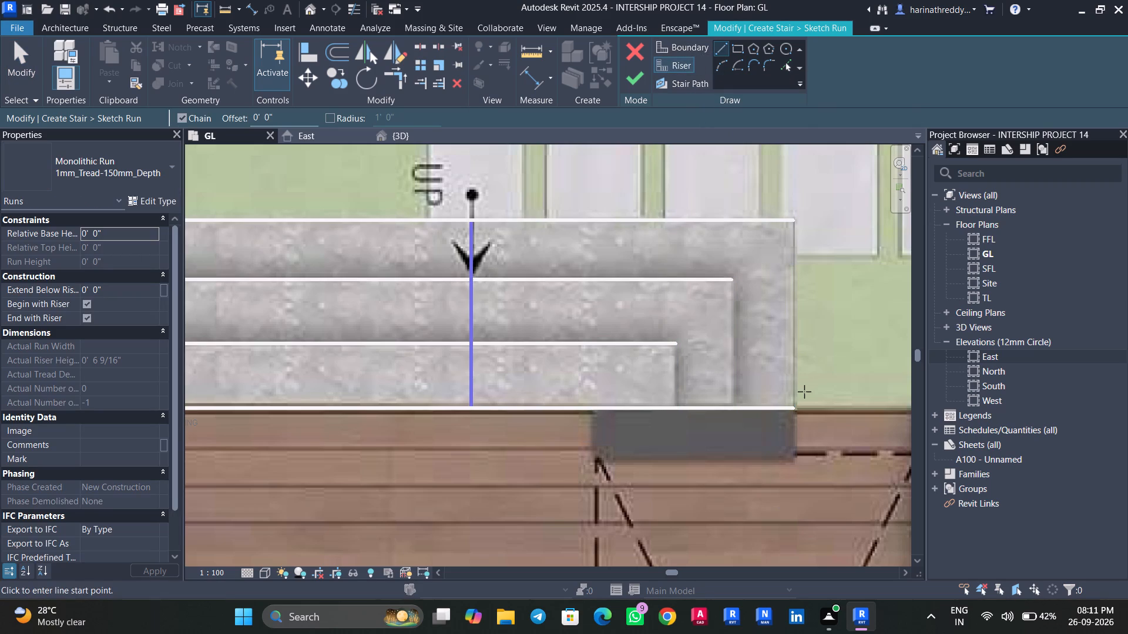
scroll(808, 359, down, 5)
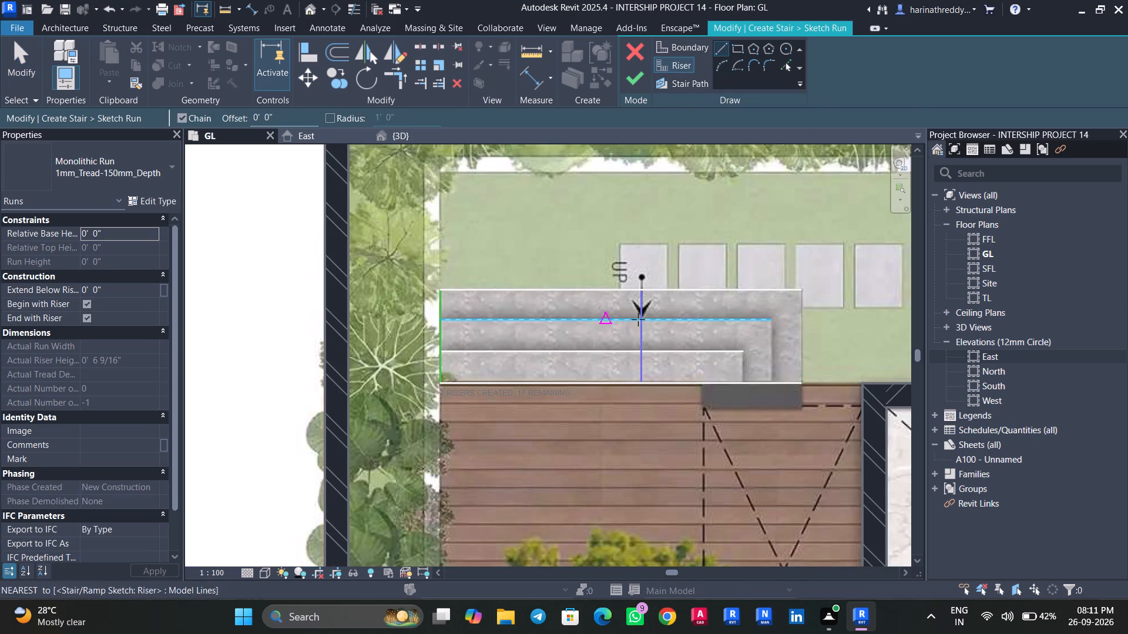
click(677, 51)
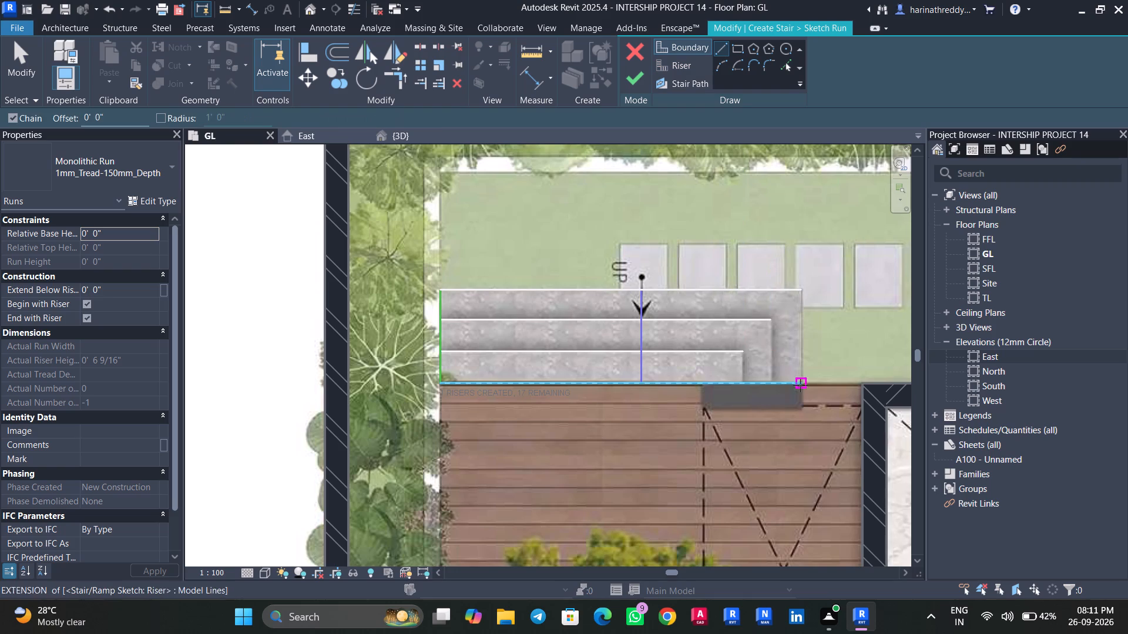
drag(803, 383, 803, 378)
click(807, 290)
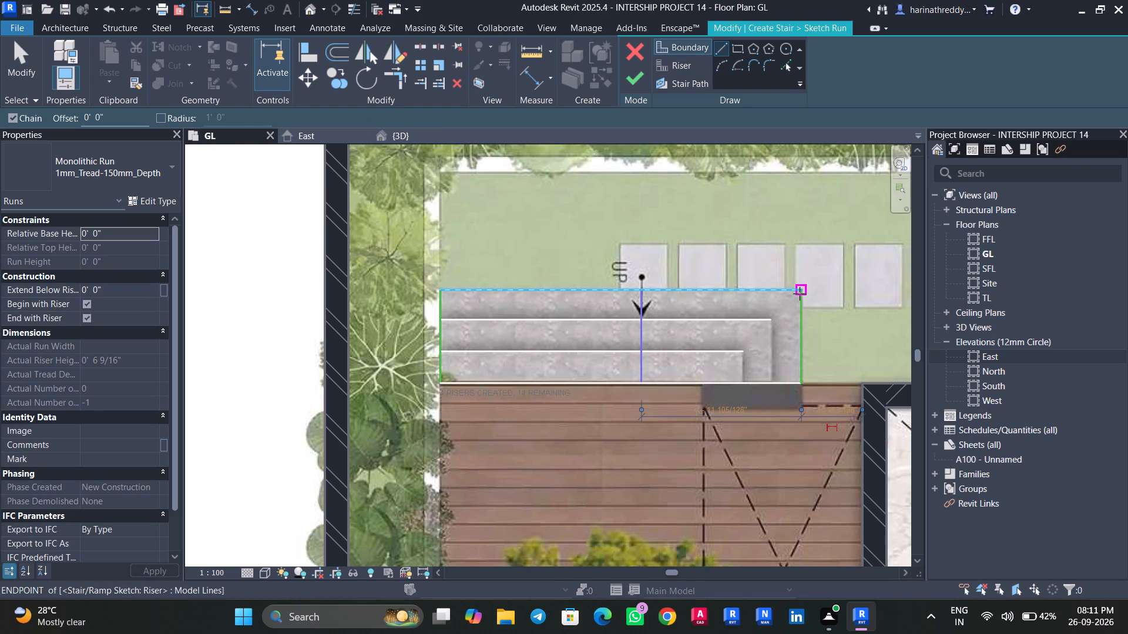
key(Escape)
key(Escape)
key(Escape)
key(Escape)
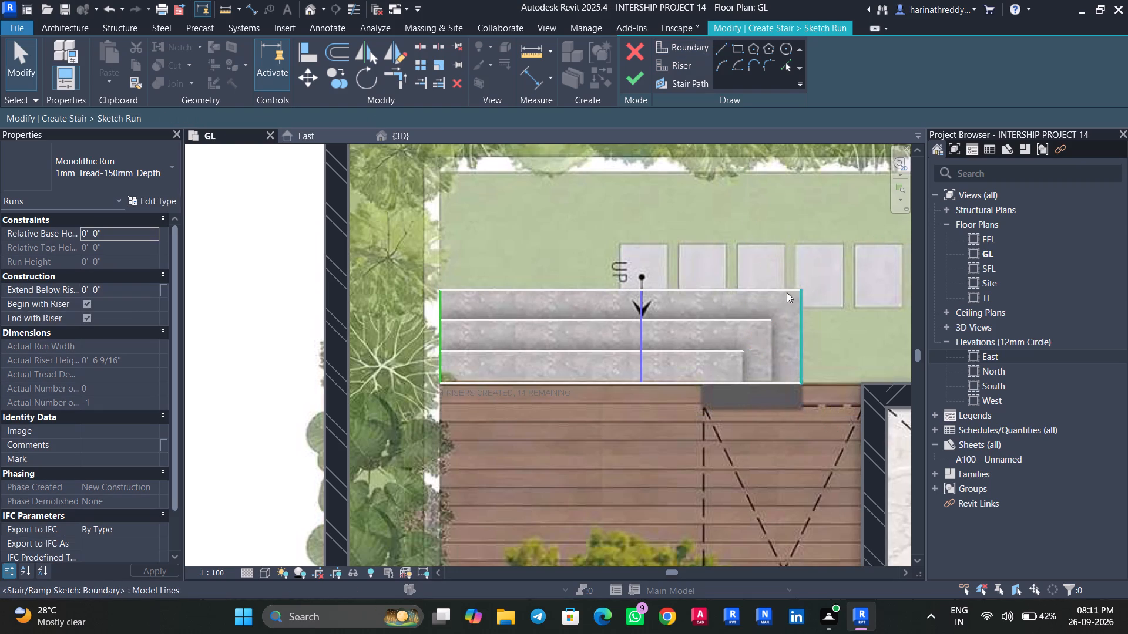
Draw a riser line about 2' long from the deck edge to the far end of the middle step's long riser.
click(730, 47)
click(726, 48)
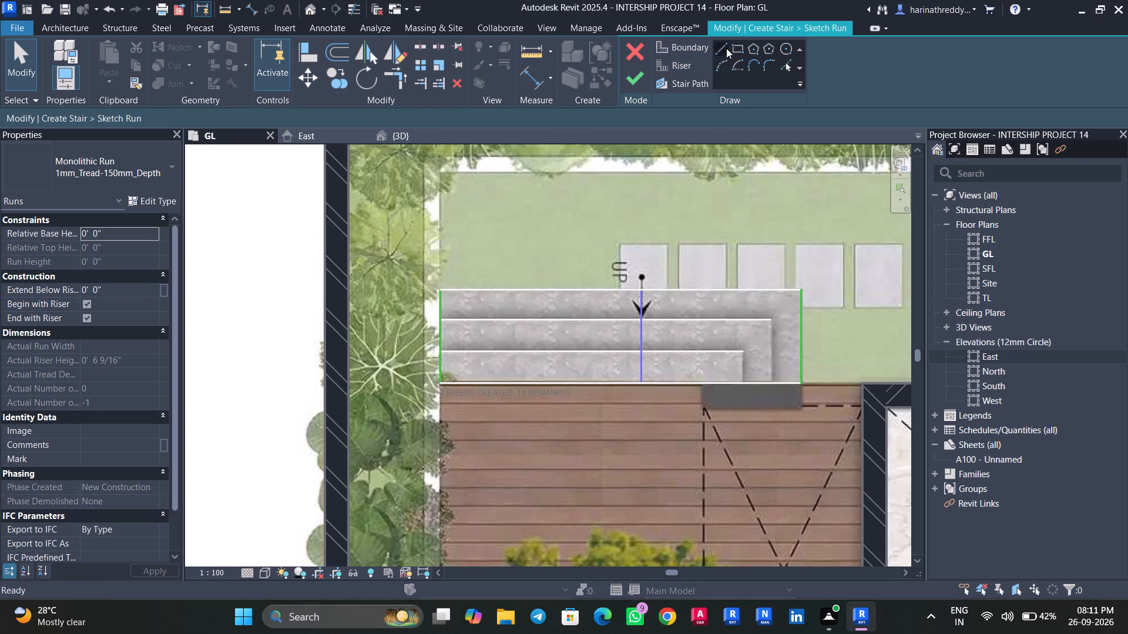
scroll(777, 379, up, 6)
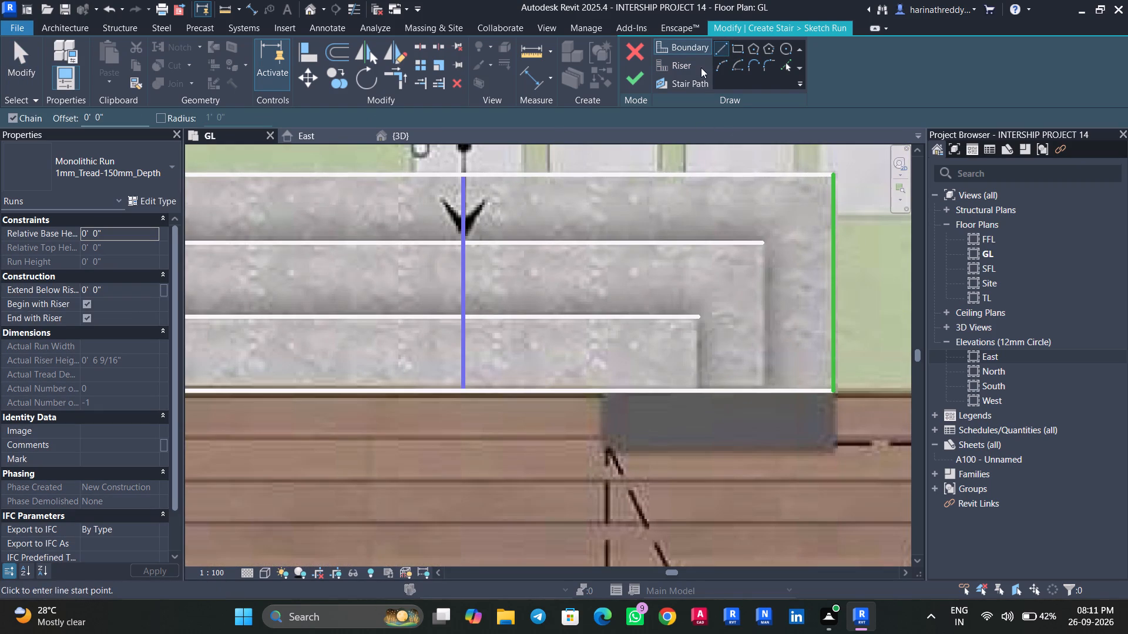
click(701, 68)
click(683, 64)
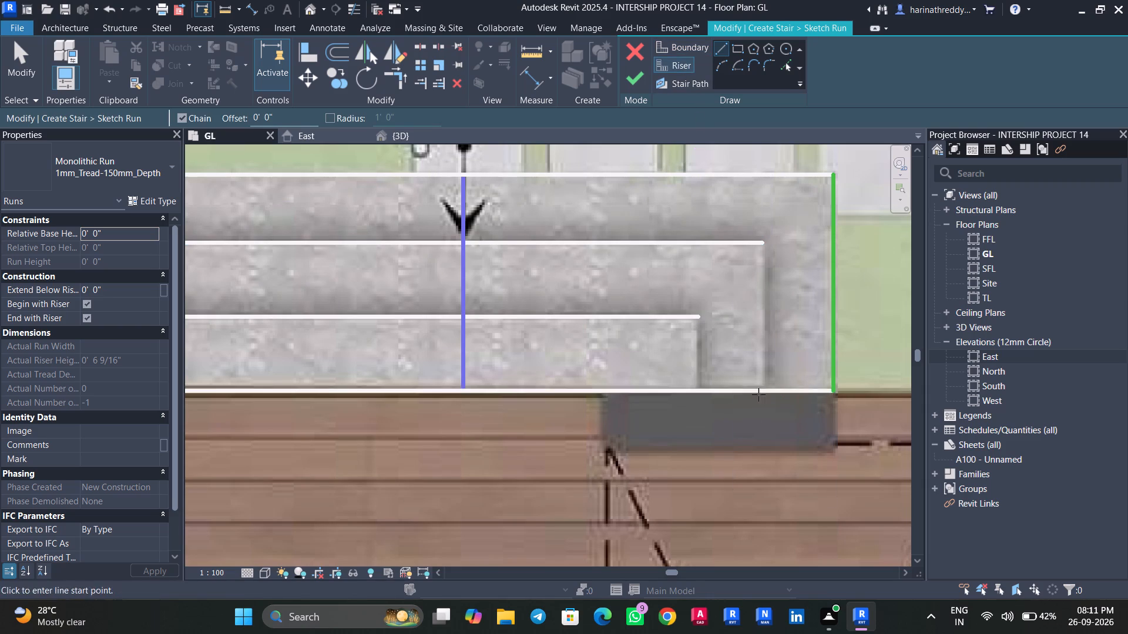
click(760, 387)
click(764, 243)
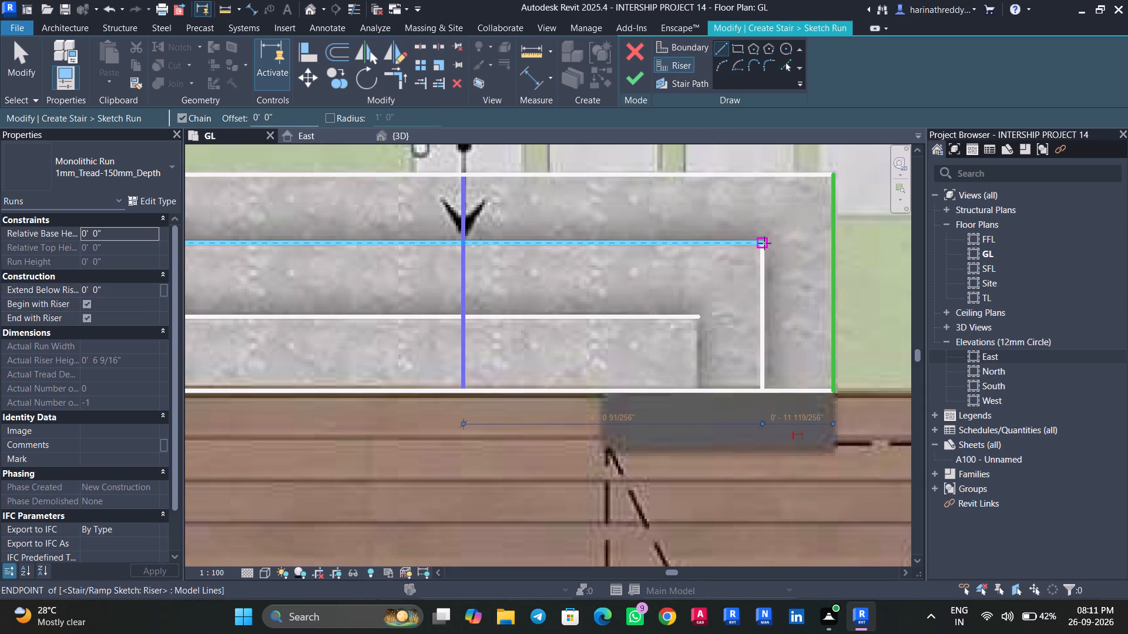
key(Escape)
key(Escape)
key(Escape)
key(Escape)
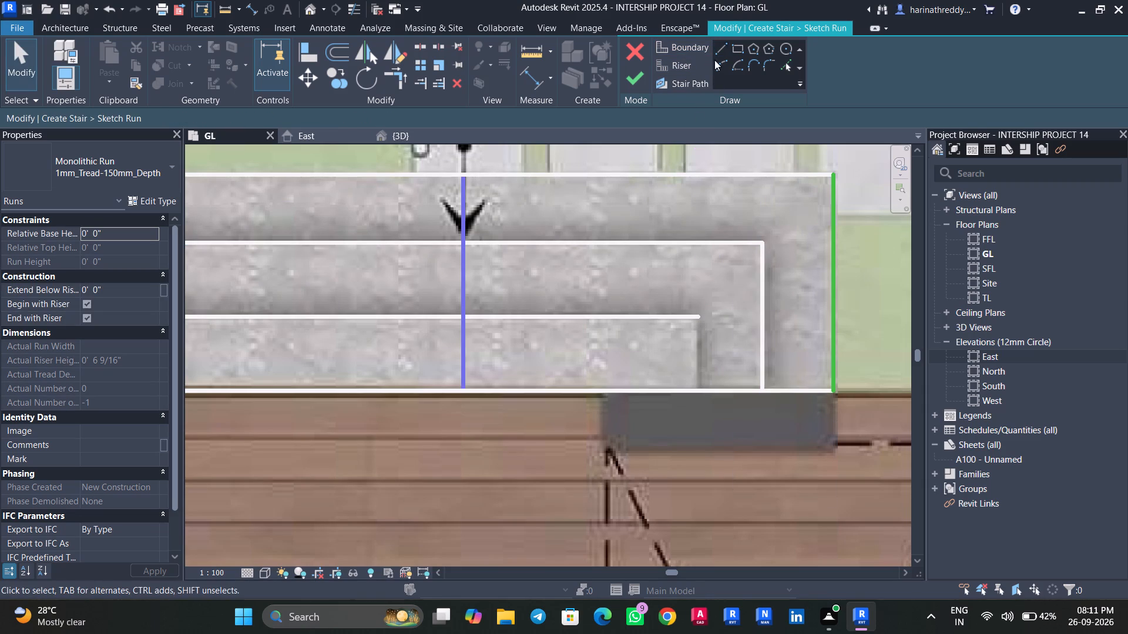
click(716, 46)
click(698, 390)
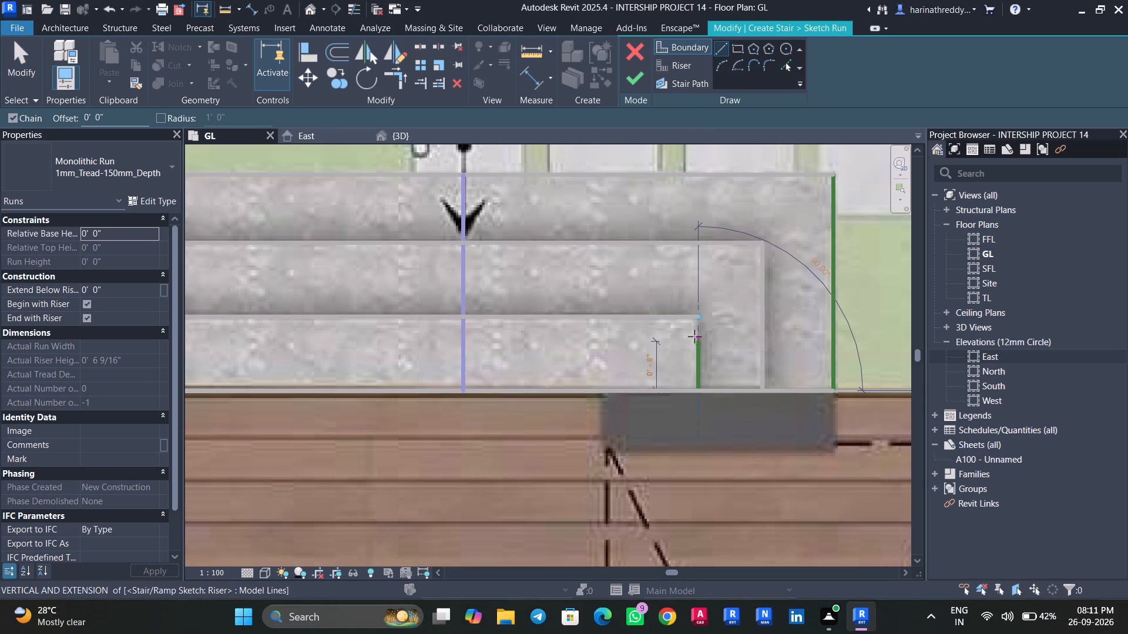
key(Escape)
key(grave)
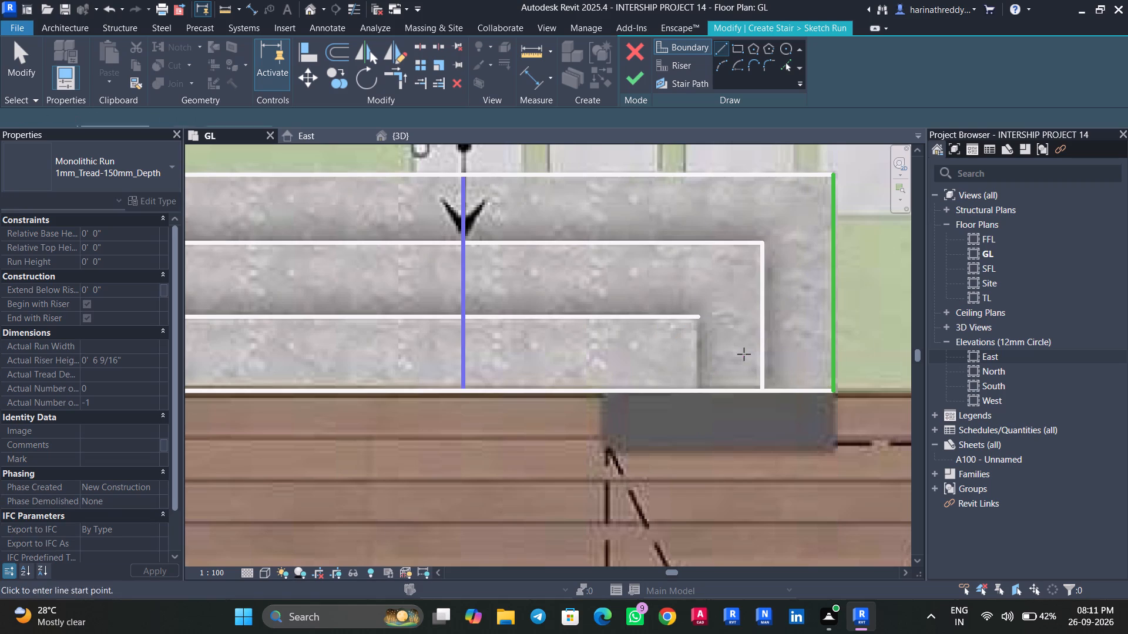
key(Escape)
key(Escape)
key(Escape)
Draw a short riser line from the far end of the innermost step's long riser to the deck edge.
click(686, 64)
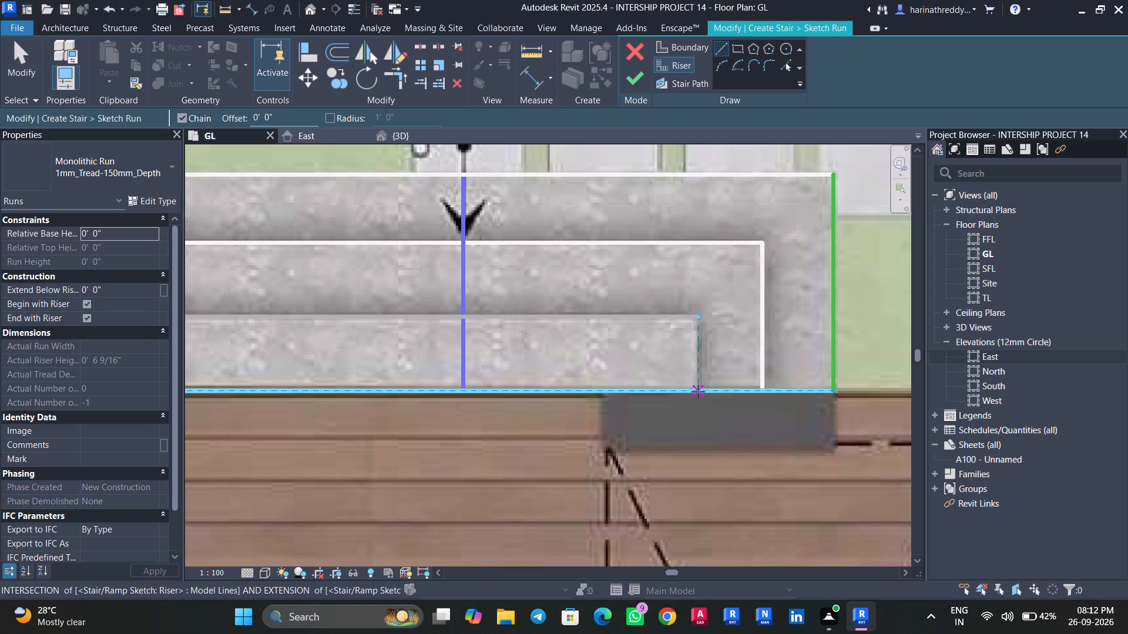
click(701, 318)
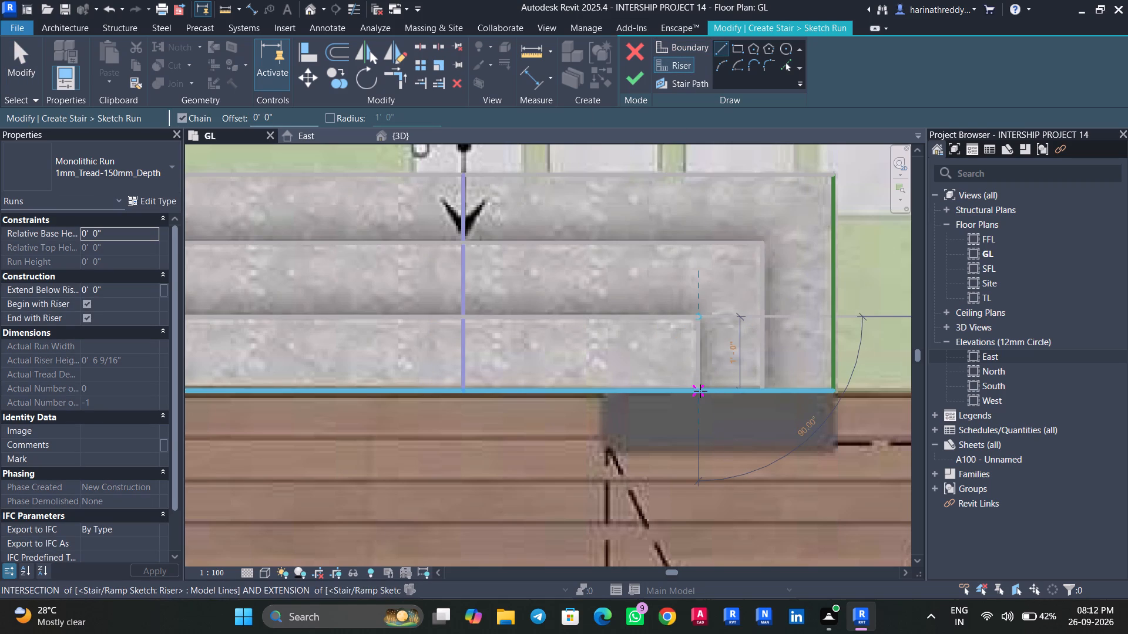
click(700, 391)
key(Escape)
key(Escape)
key(Escape)
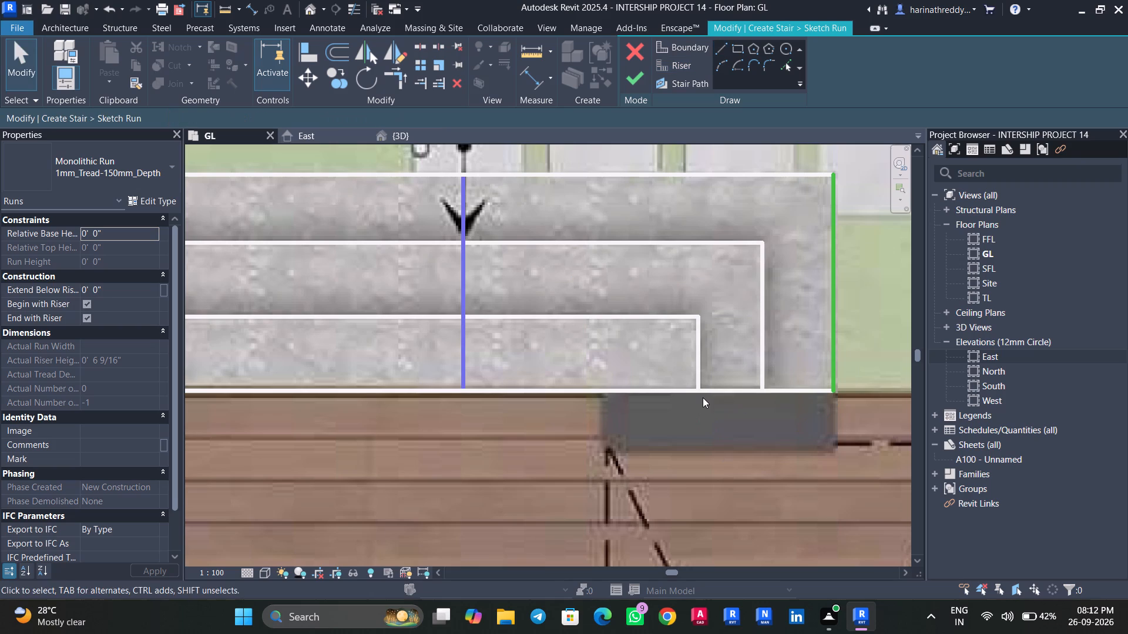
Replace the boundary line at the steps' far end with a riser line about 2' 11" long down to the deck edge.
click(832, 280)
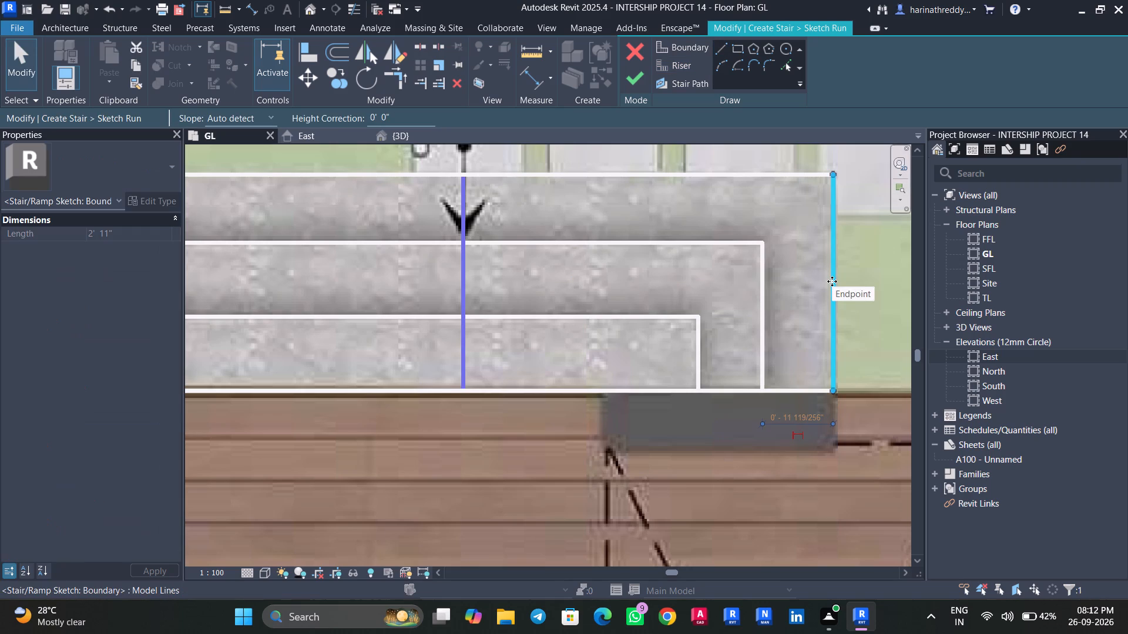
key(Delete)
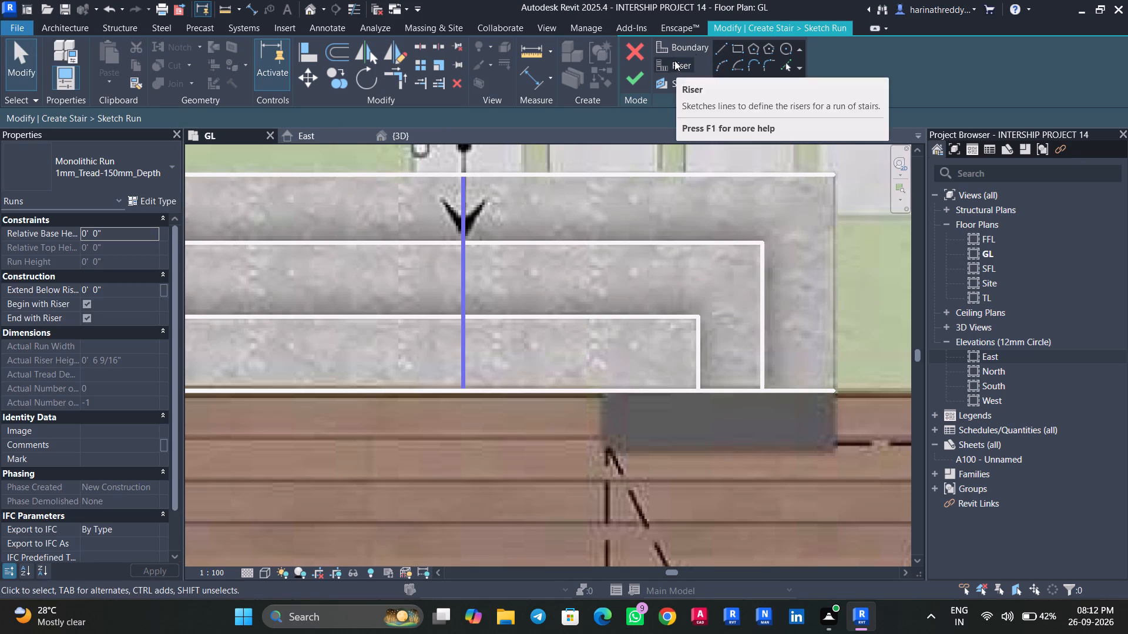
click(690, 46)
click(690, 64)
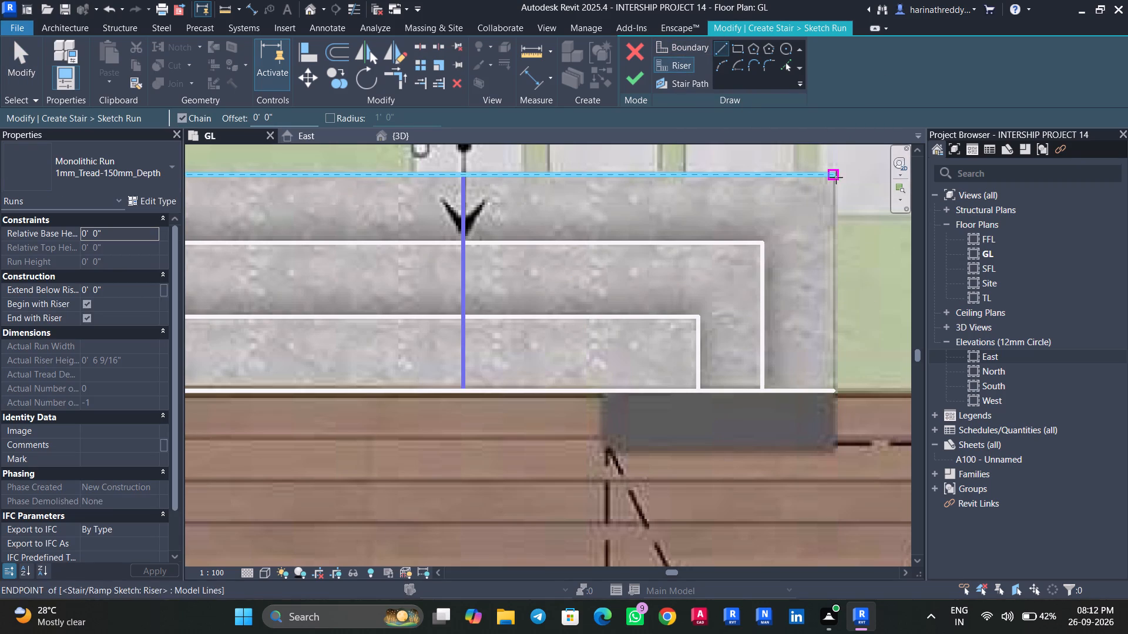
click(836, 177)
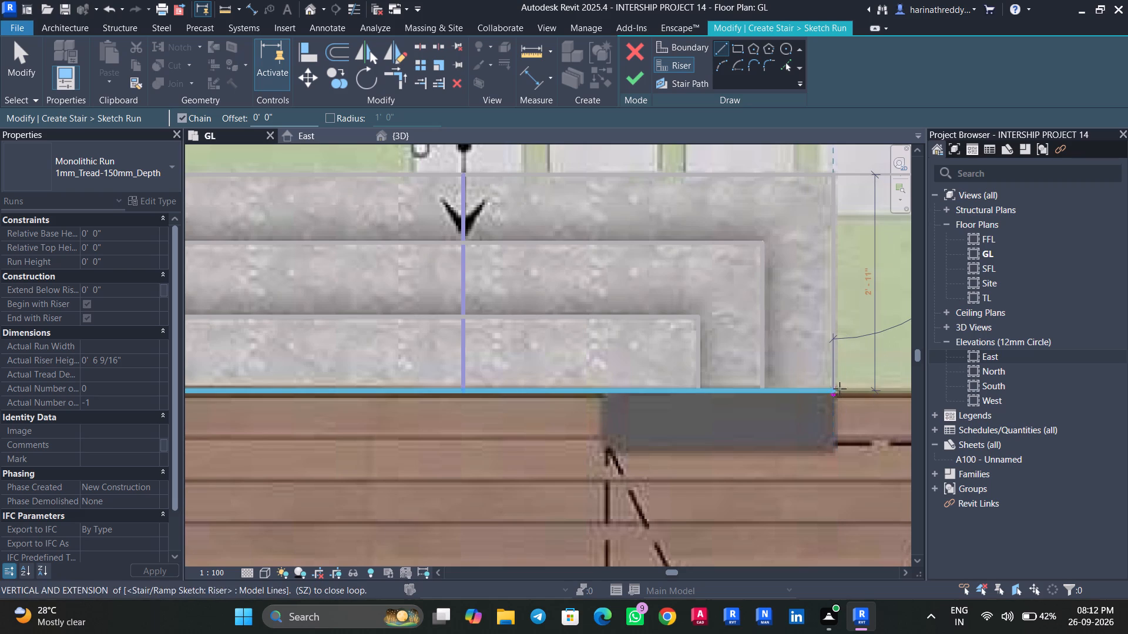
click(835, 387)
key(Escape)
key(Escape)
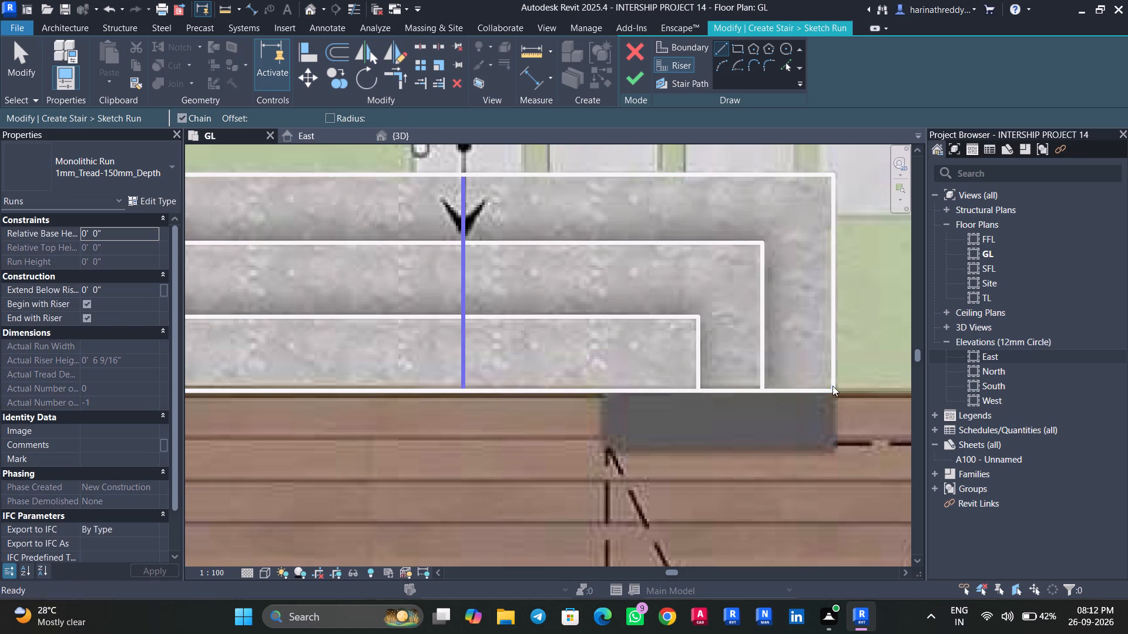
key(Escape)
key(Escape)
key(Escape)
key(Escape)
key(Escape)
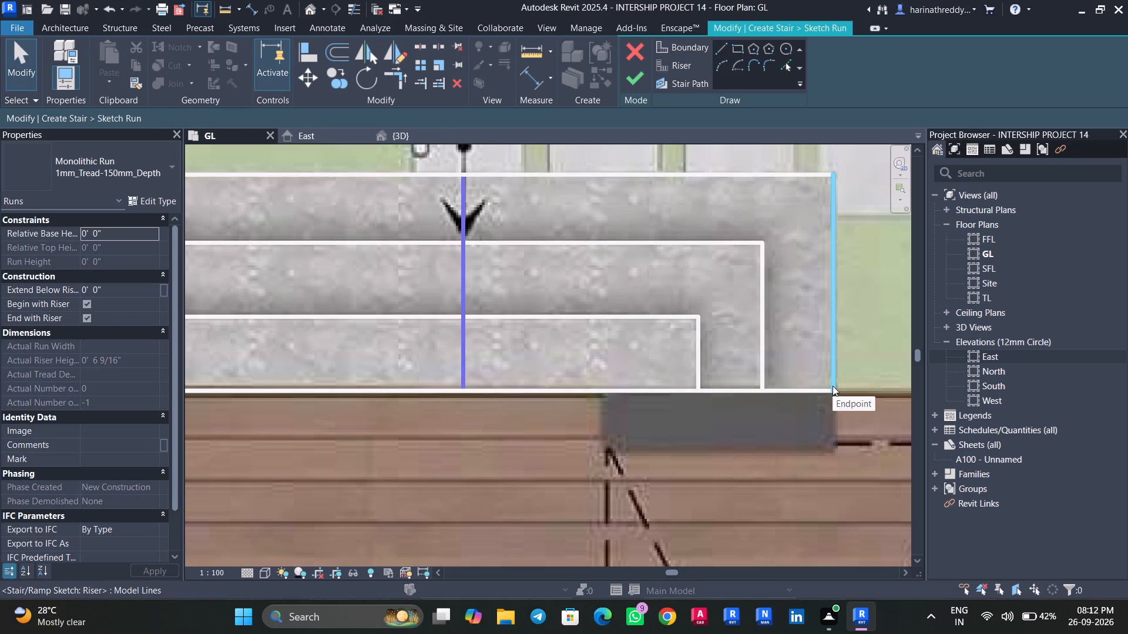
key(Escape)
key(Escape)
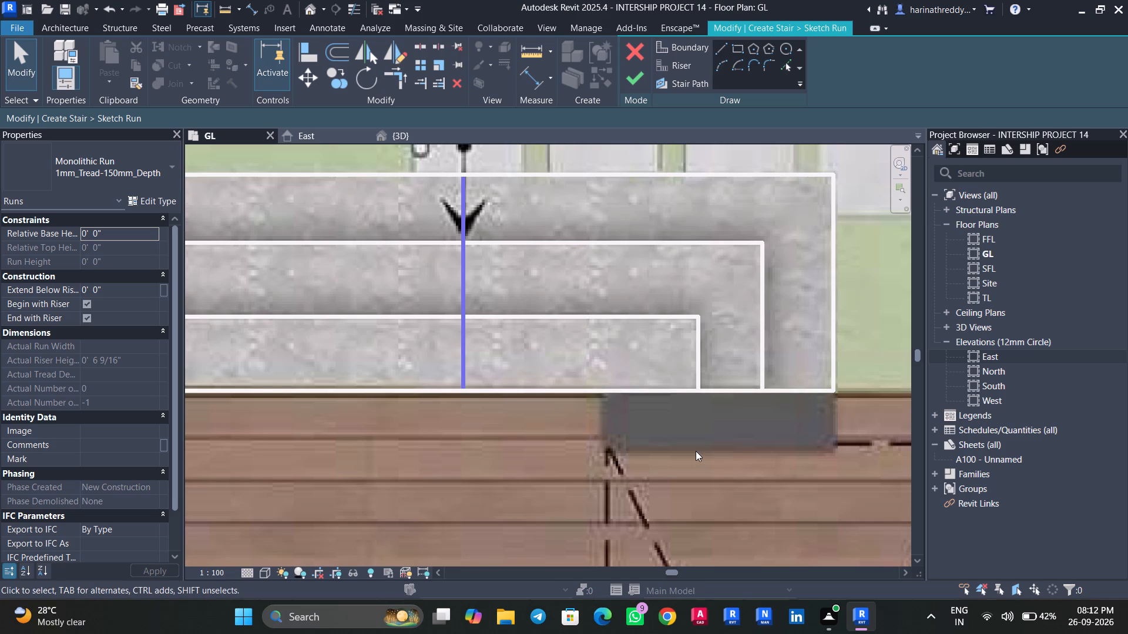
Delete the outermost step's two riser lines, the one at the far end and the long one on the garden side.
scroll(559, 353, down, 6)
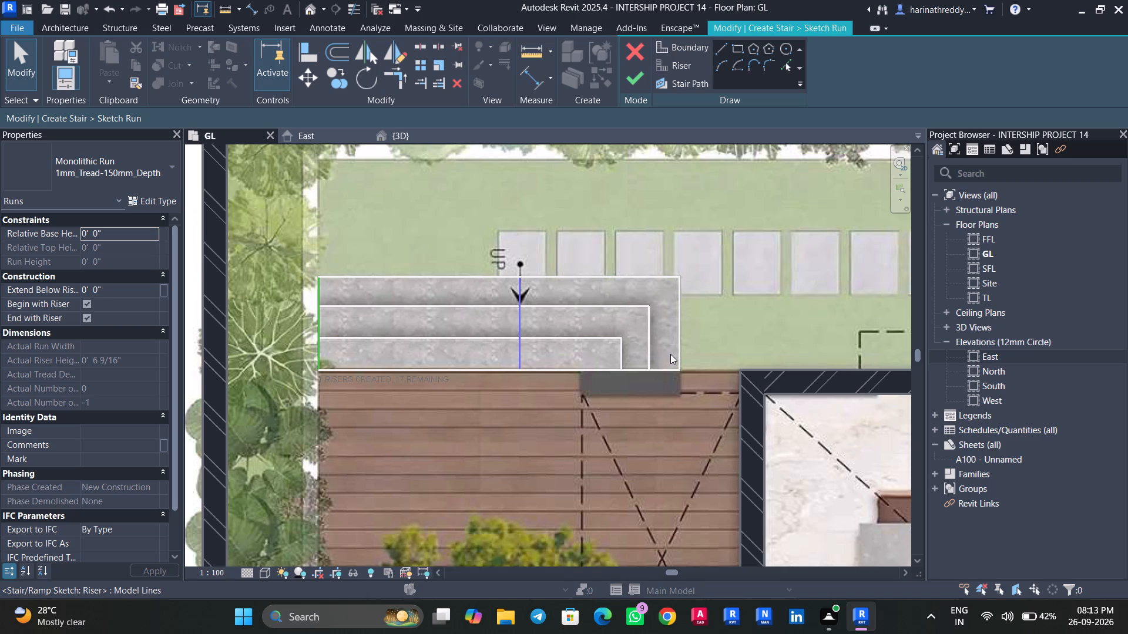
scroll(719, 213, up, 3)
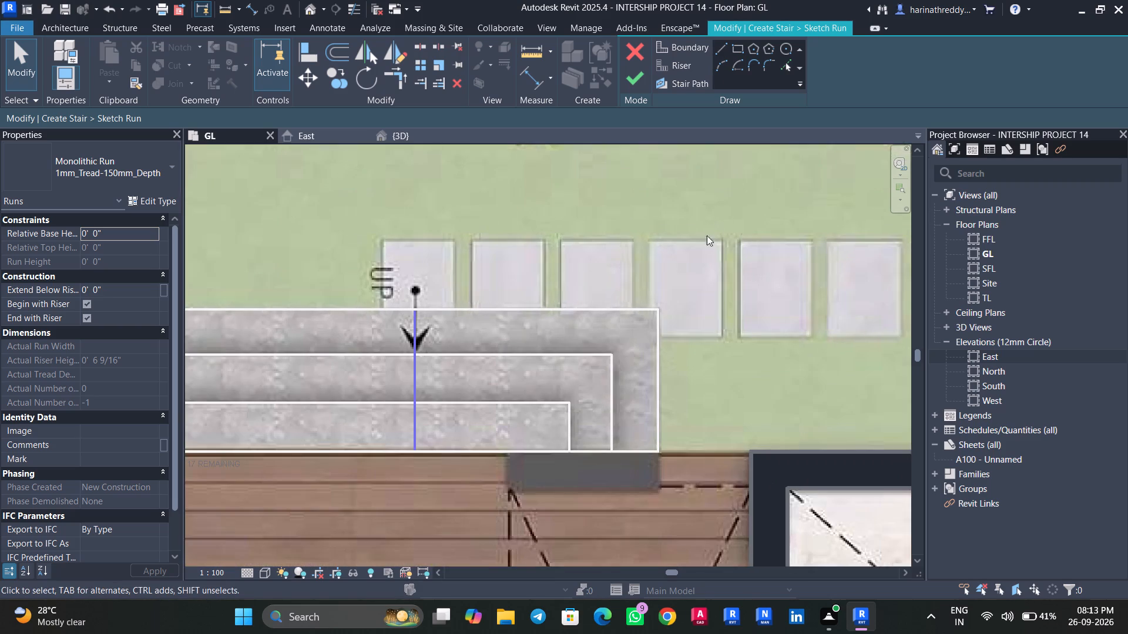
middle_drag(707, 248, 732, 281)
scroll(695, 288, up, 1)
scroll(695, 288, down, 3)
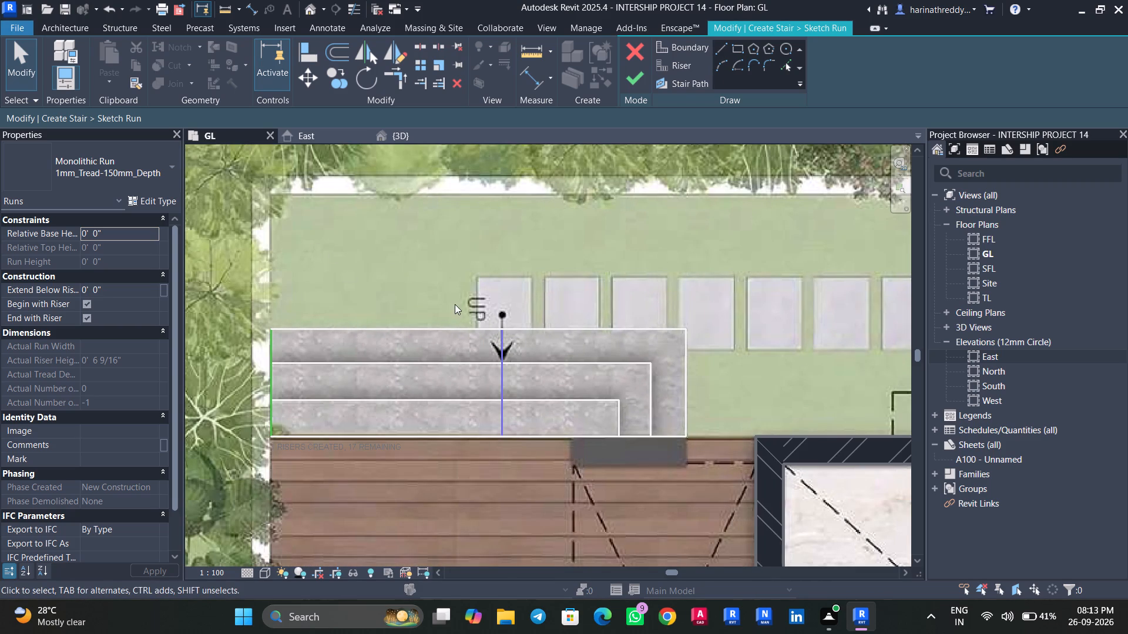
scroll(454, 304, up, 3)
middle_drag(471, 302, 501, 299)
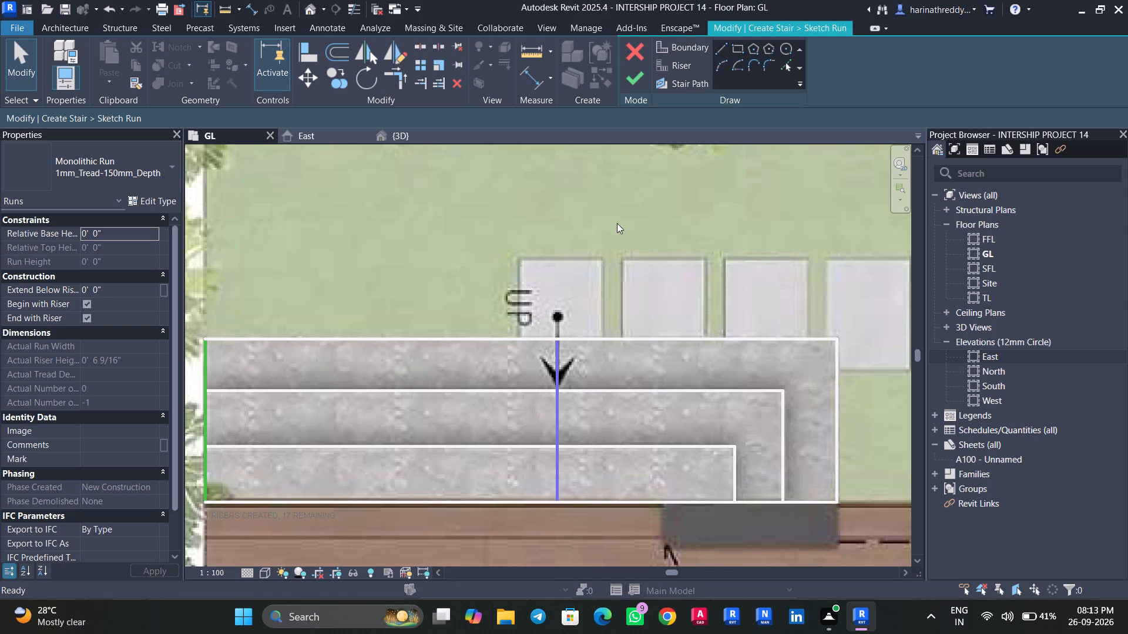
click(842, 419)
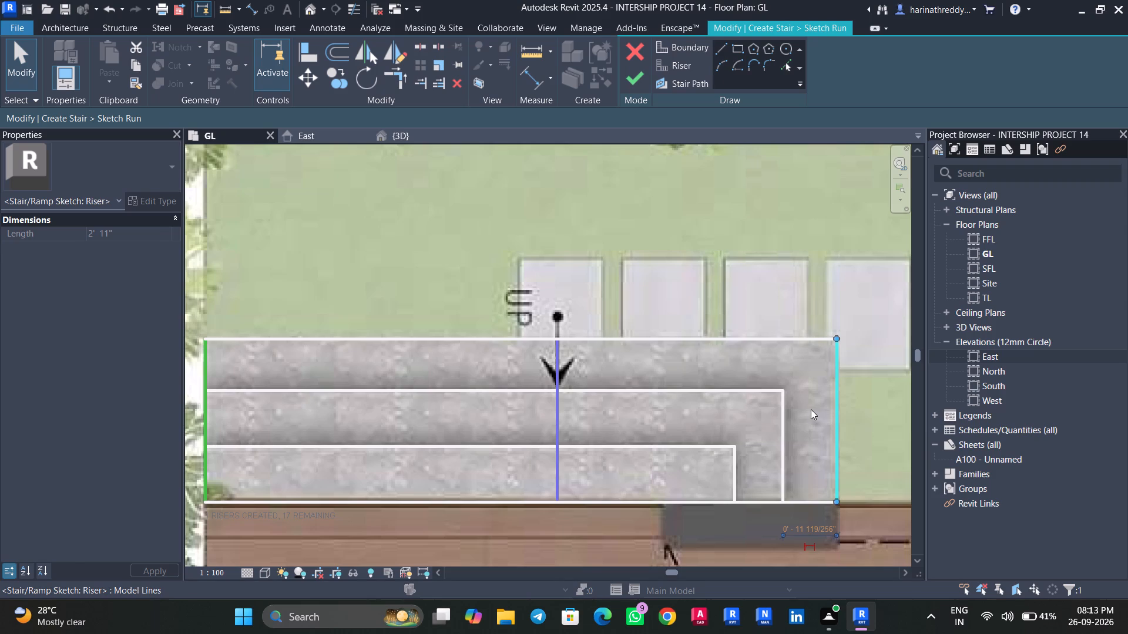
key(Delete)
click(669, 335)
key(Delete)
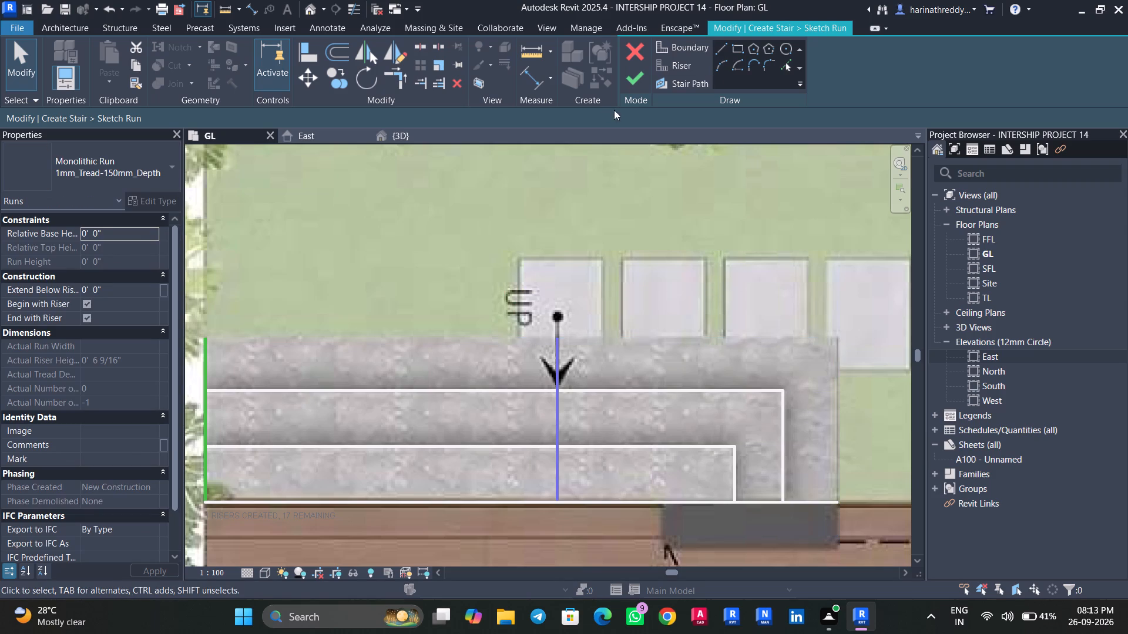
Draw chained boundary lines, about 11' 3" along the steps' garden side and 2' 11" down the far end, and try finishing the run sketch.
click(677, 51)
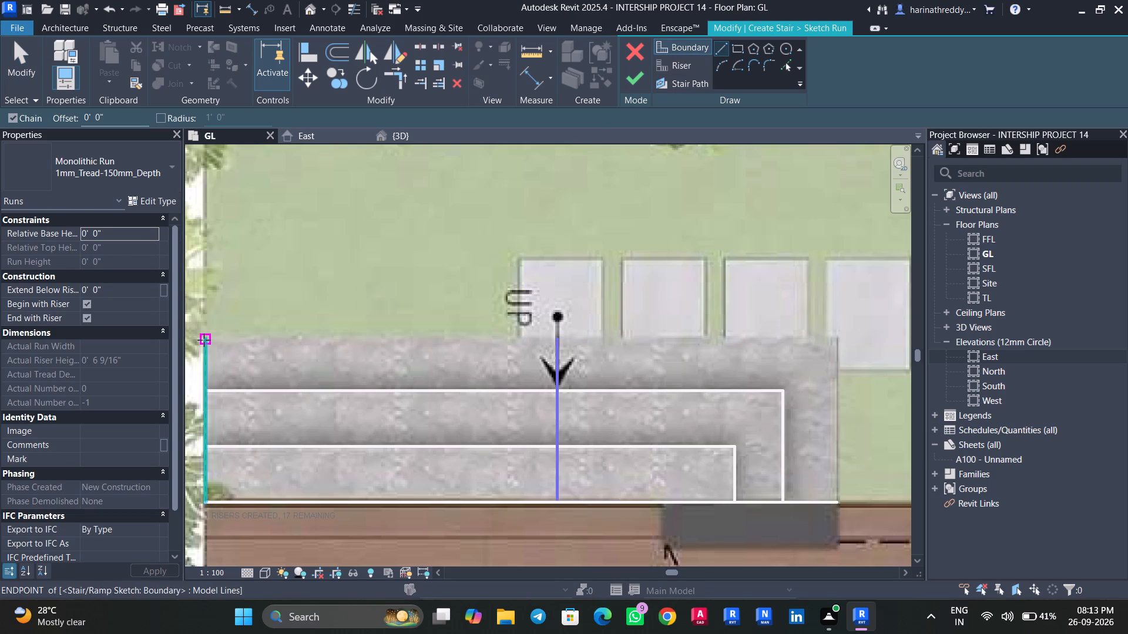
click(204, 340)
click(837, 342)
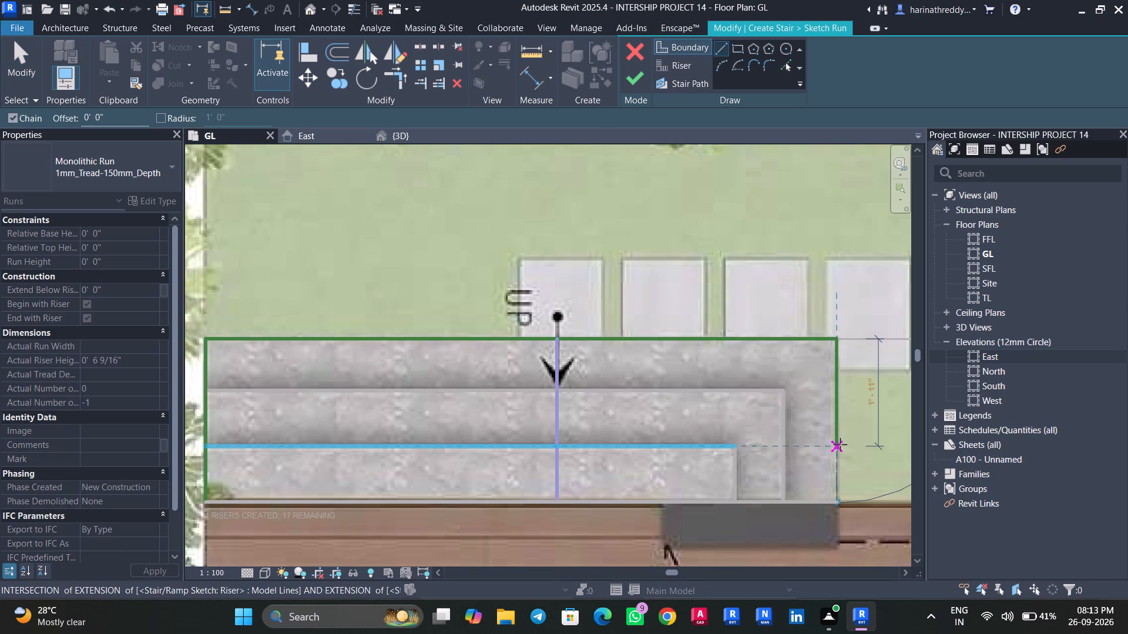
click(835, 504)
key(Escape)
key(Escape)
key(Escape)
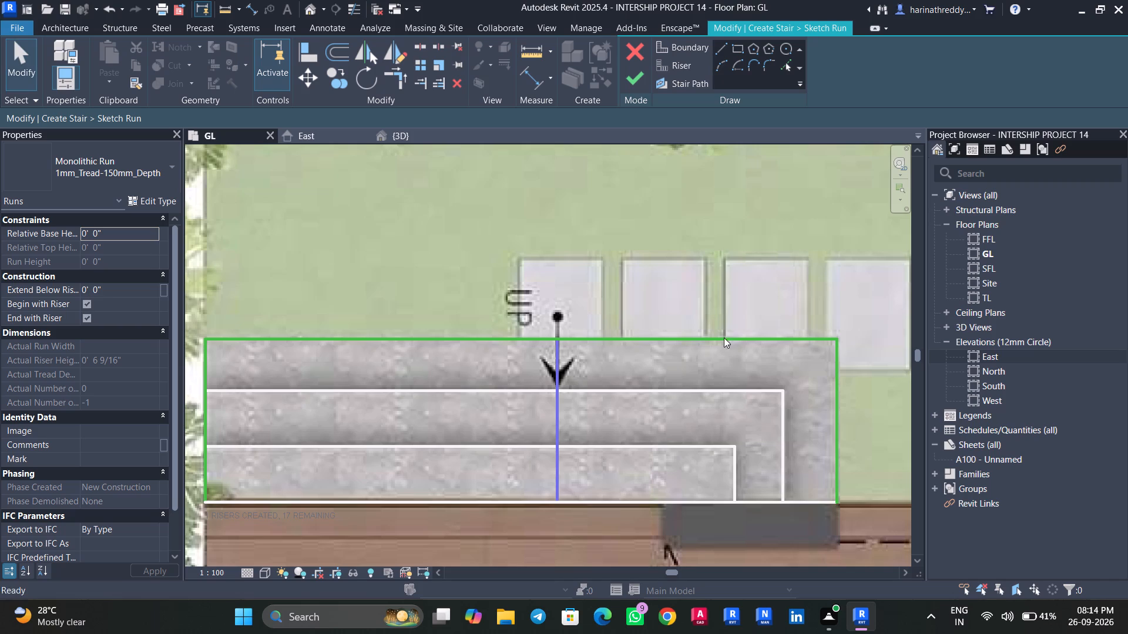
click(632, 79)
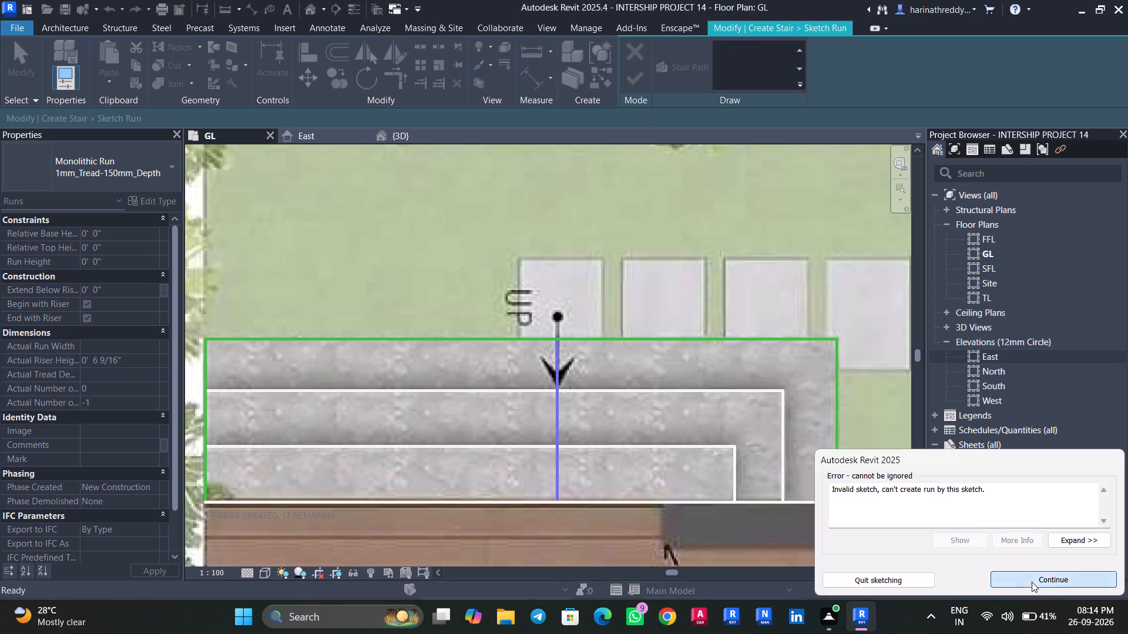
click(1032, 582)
Delete the long riser line along the deck edge and try to finish the run sketch.
click(566, 505)
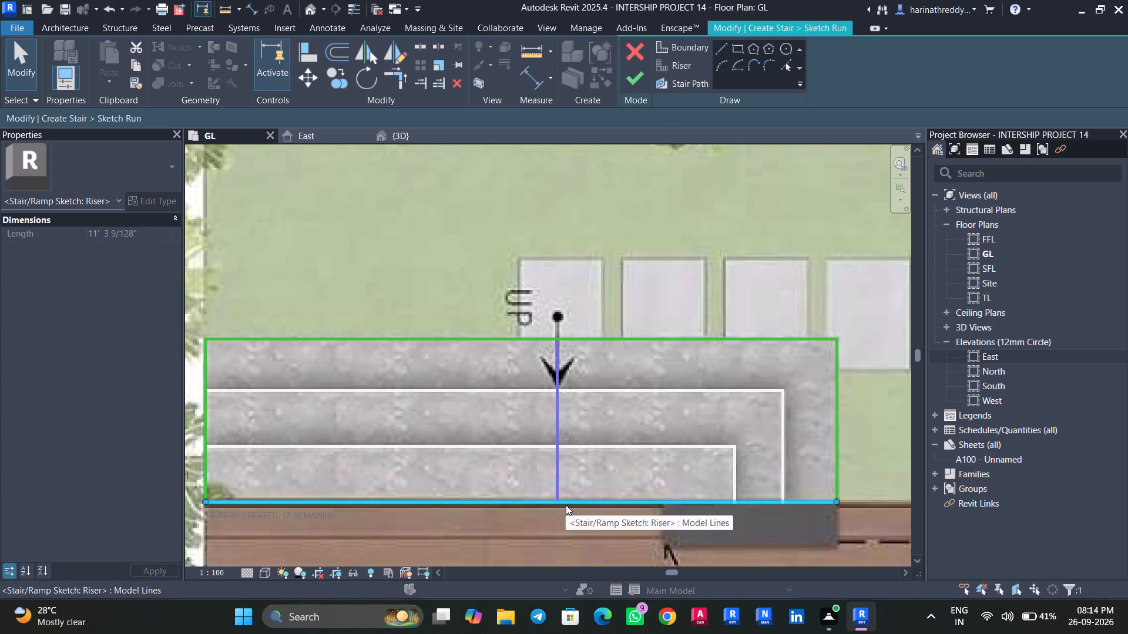
key(Delete)
click(632, 84)
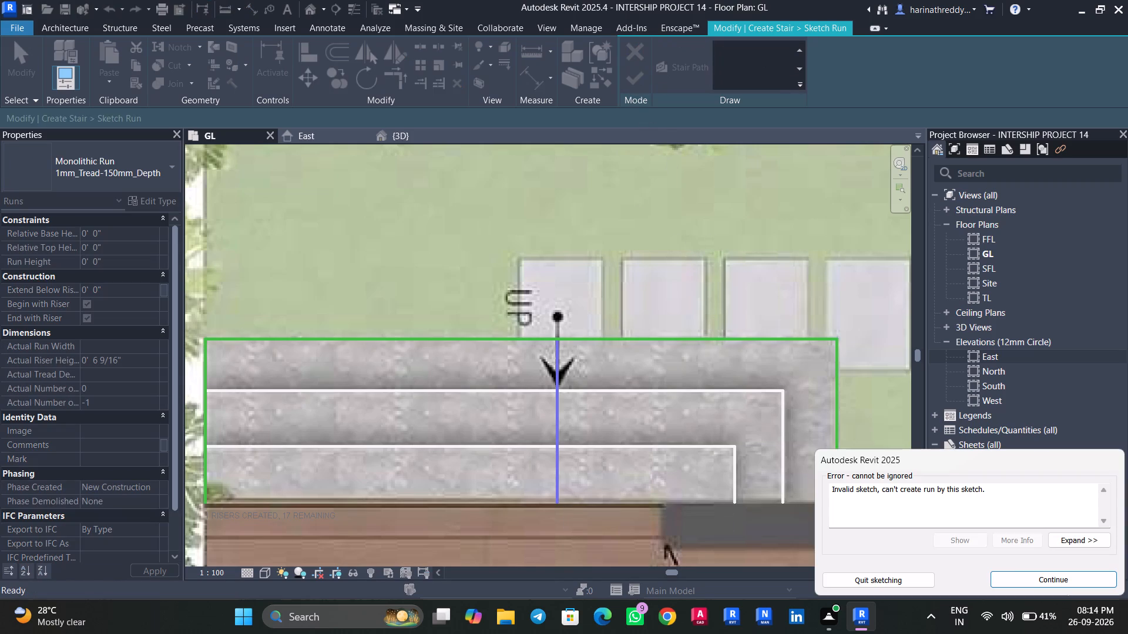
click(1032, 582)
Draw a boundary line about 11' 3" long along the deck edge and try to finish the run sketch.
click(669, 52)
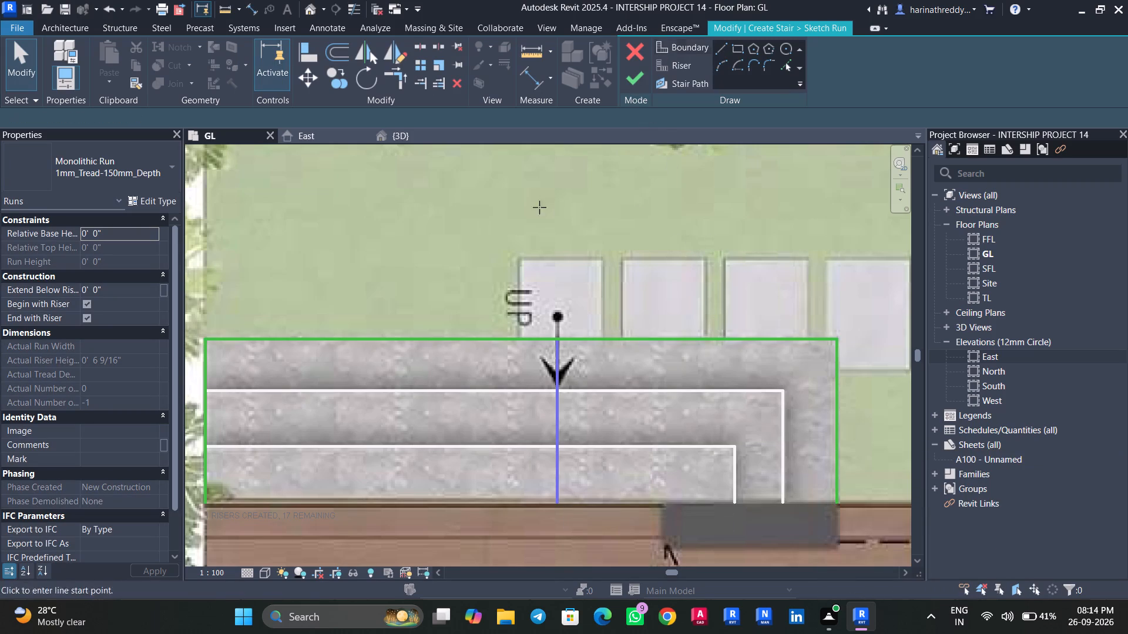
click(205, 508)
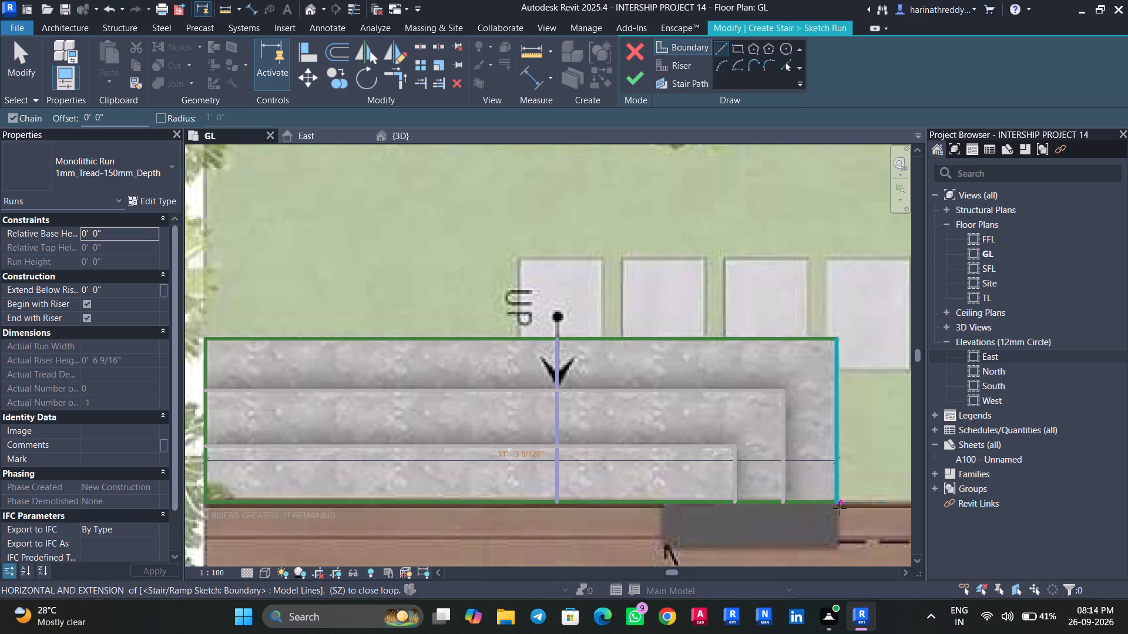
click(841, 504)
key(Escape)
key(Escape)
key(Escape)
click(640, 80)
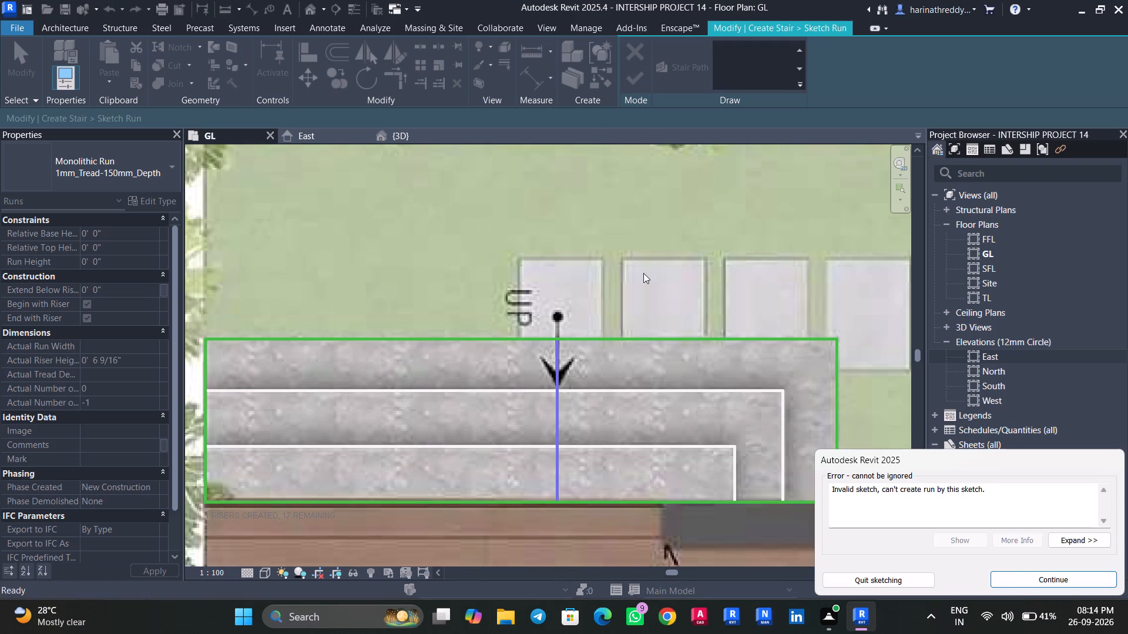
click(1020, 579)
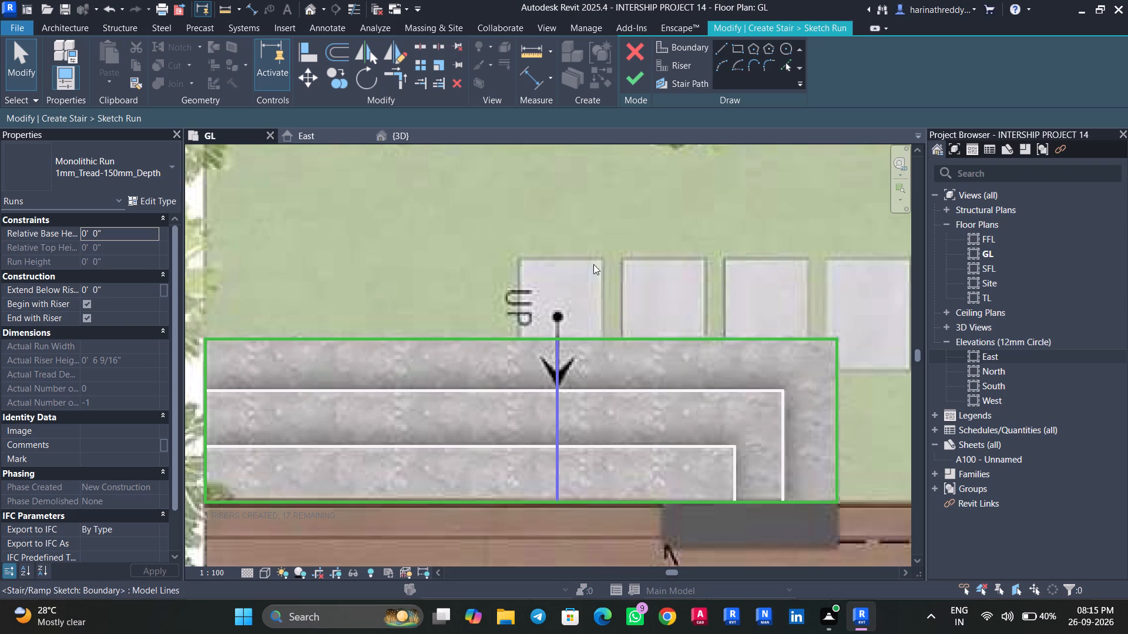
Delete the boundary lines along the outermost step's garden side and far end.
scroll(561, 252, down, 3)
middle_drag(561, 252, 568, 220)
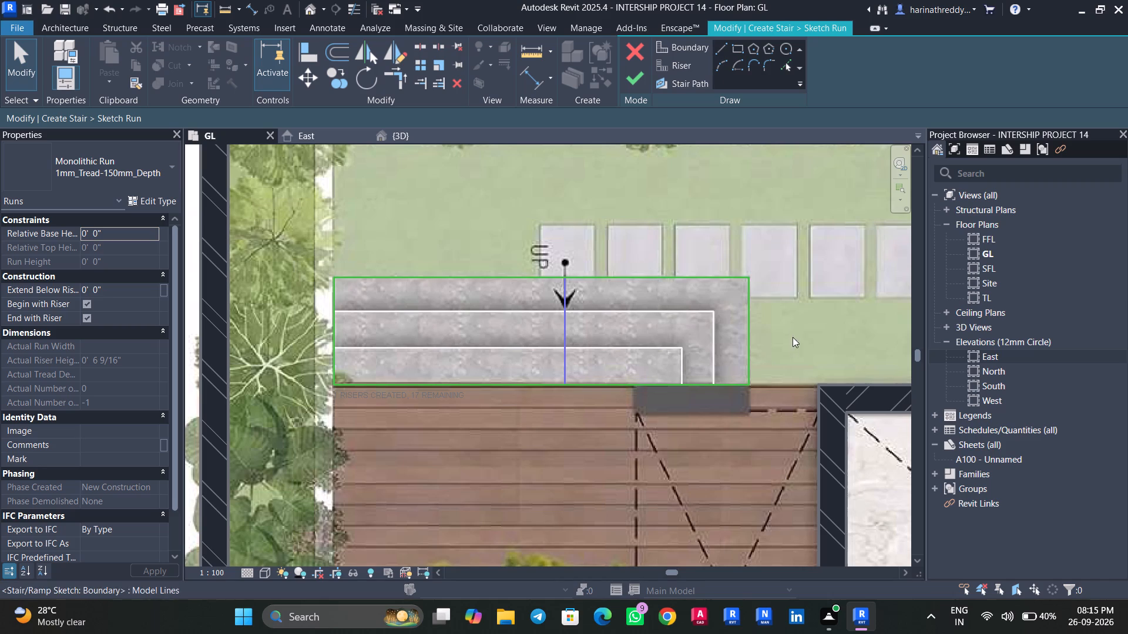
scroll(693, 346, up, 4)
middle_drag(701, 345, 736, 346)
scroll(736, 346, down, 3)
middle_drag(739, 349, 750, 357)
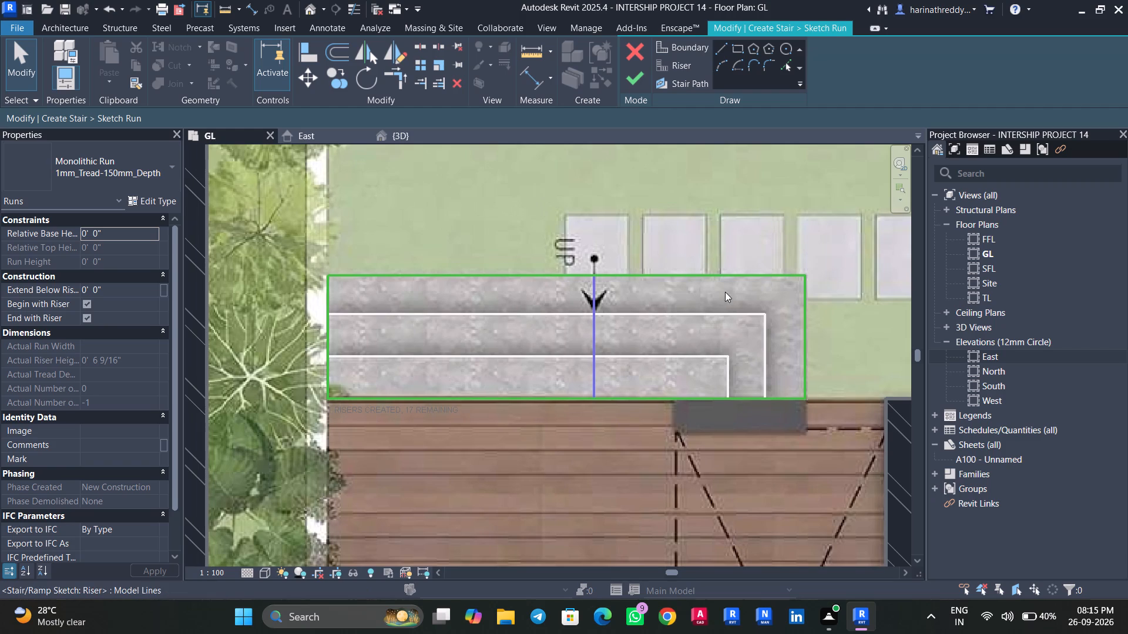
drag(725, 291, 694, 264)
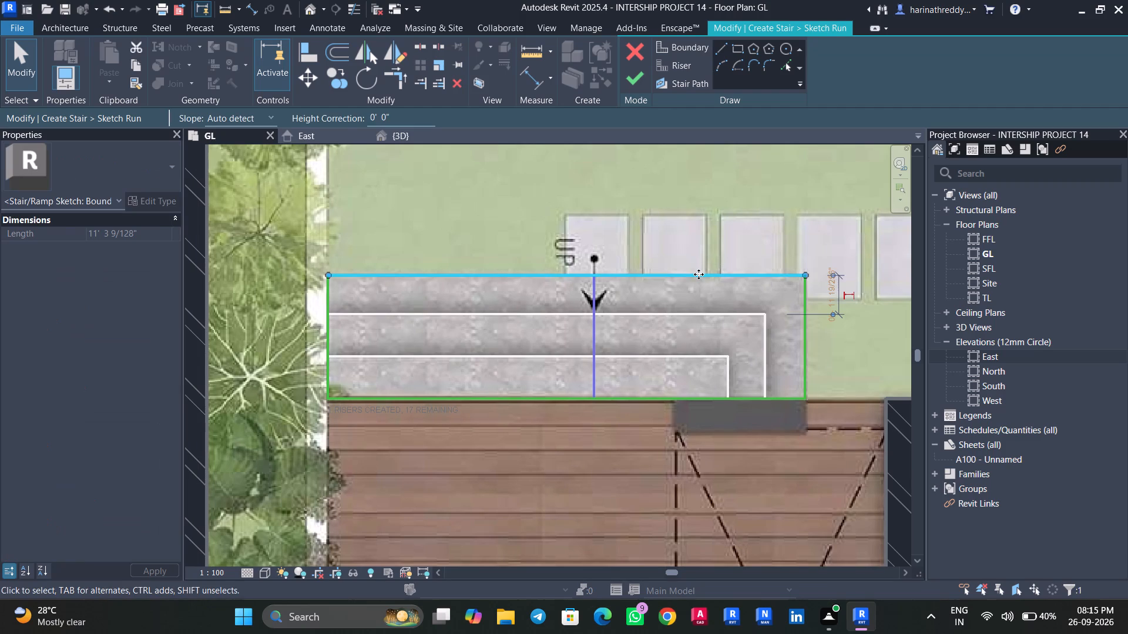
key(Delete)
drag(846, 342, 802, 309)
key(Delete)
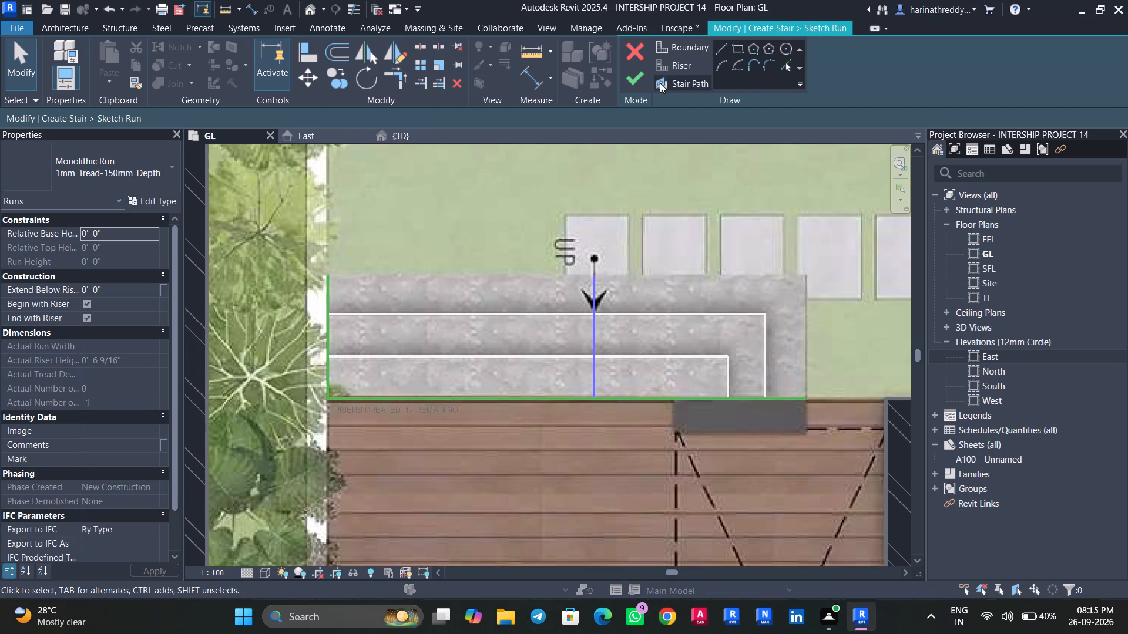
Draw chained riser lines along the outermost step's garden side and 2' 11" down its far end, and try finishing the run sketch.
click(661, 69)
click(327, 275)
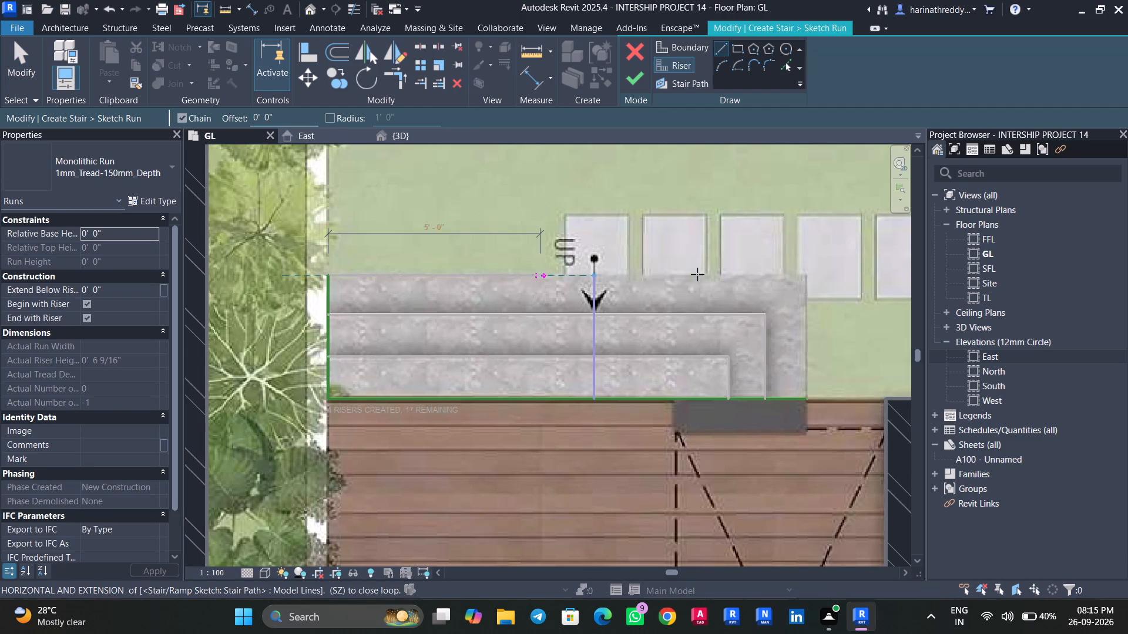
click(805, 280)
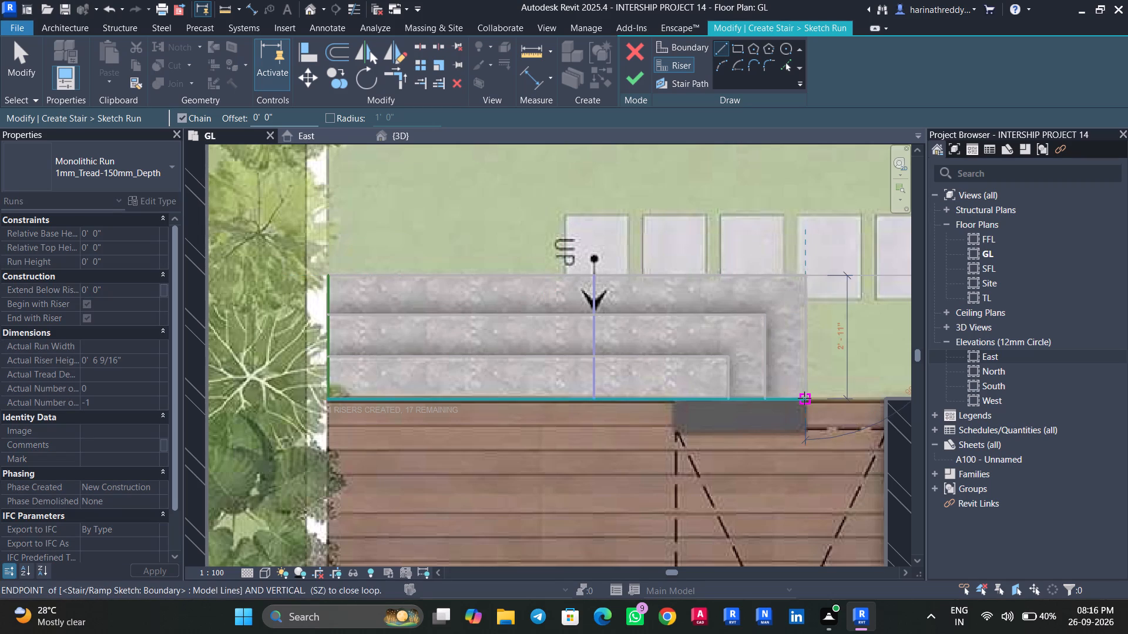
click(804, 398)
key(Escape)
key(Escape)
click(632, 81)
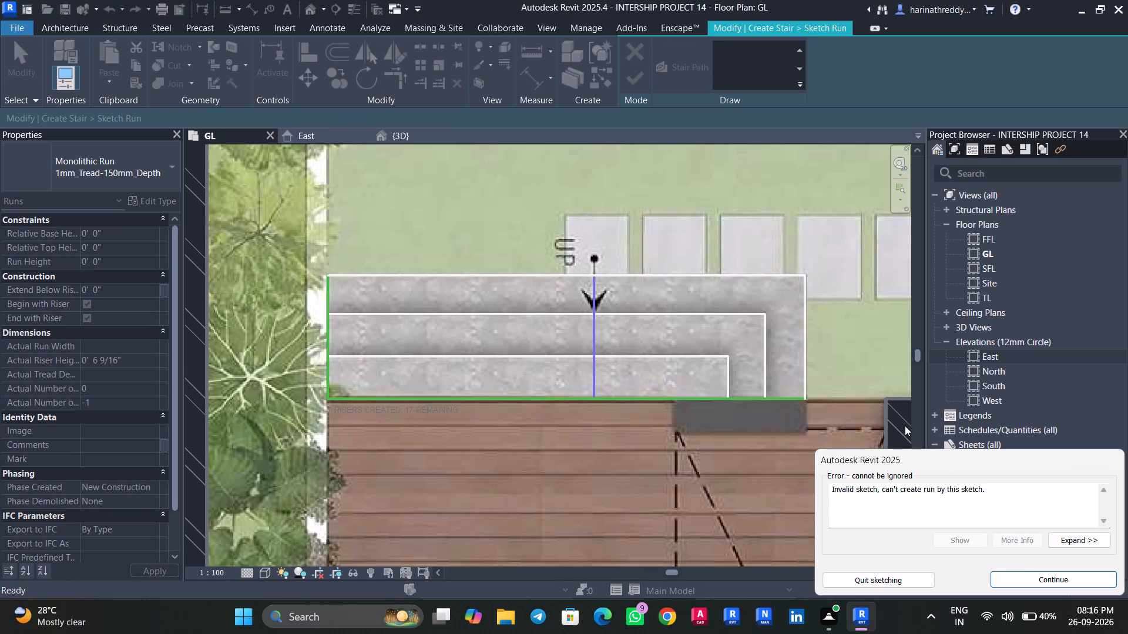
click(1023, 581)
key(Escape)
Replace the straight stair path with a diagonal one from the deck edge to the outermost step's far corner.
click(594, 330)
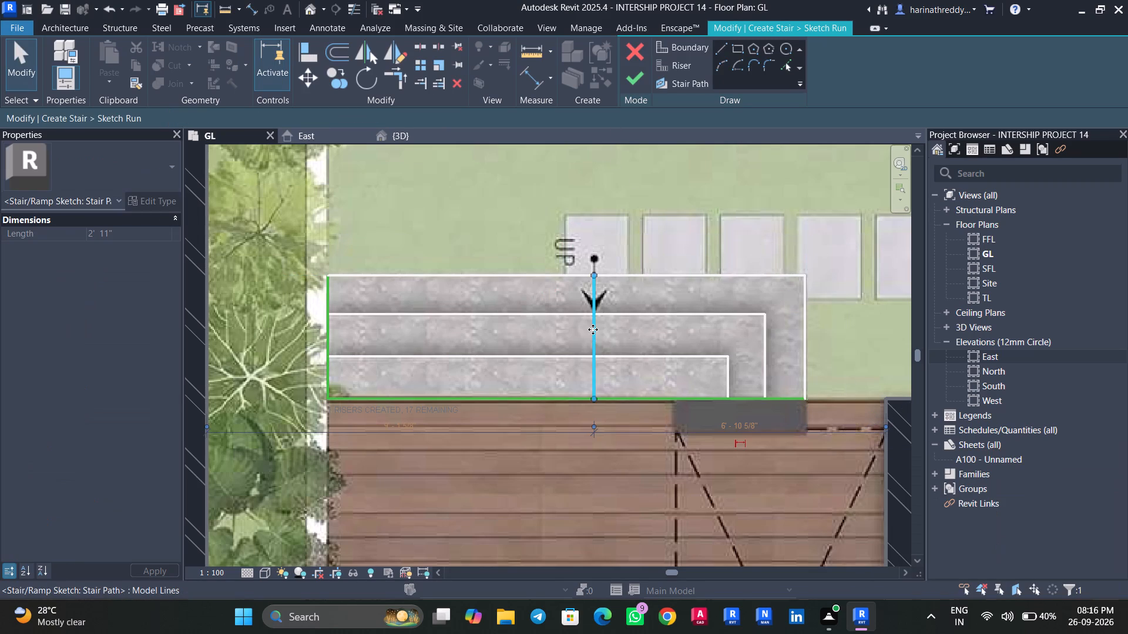
key(Delete)
click(669, 82)
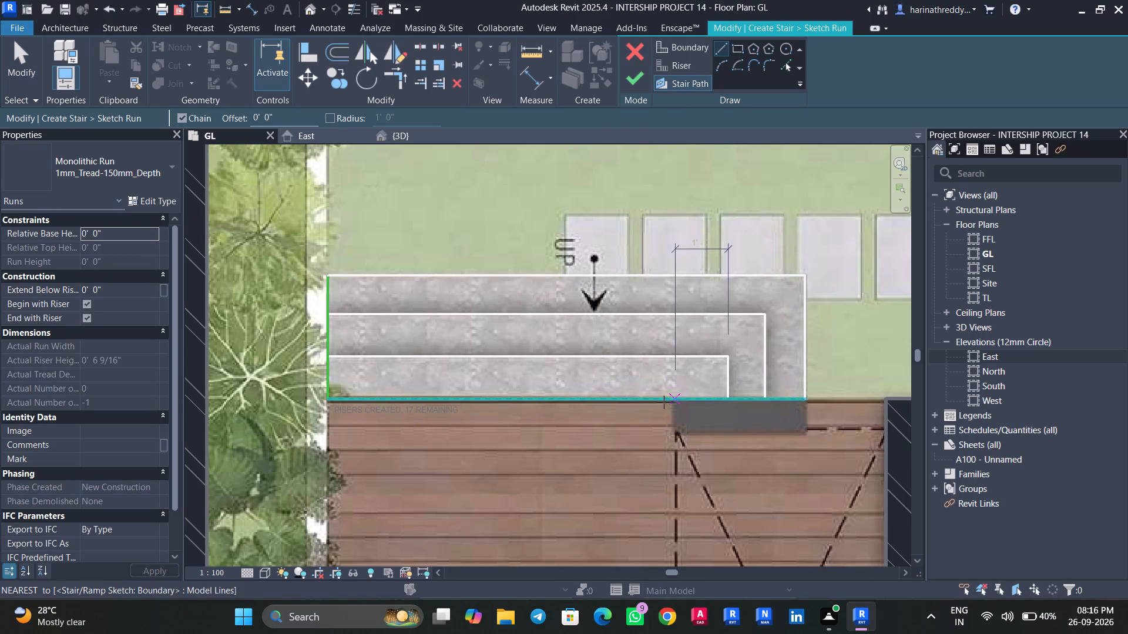
click(660, 397)
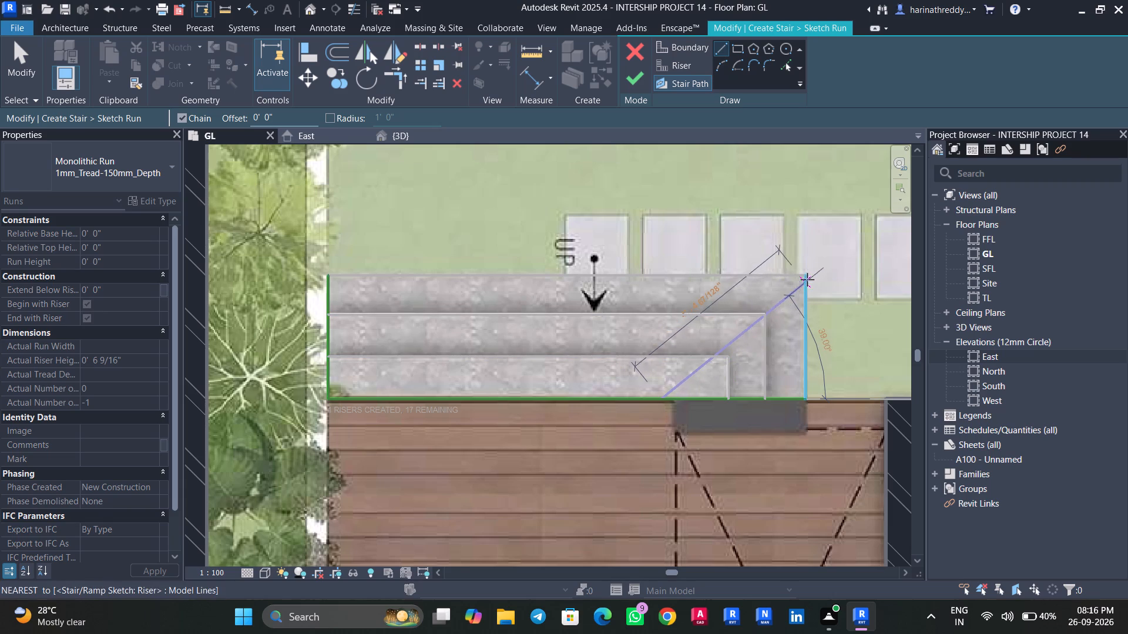
click(808, 278)
key(Escape)
key(Escape)
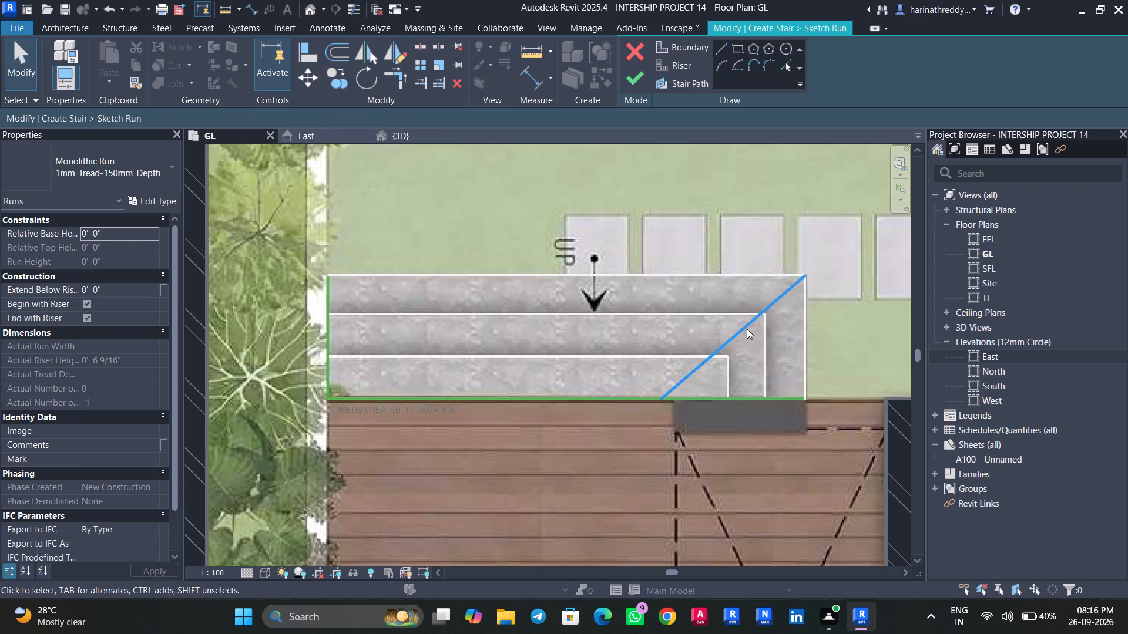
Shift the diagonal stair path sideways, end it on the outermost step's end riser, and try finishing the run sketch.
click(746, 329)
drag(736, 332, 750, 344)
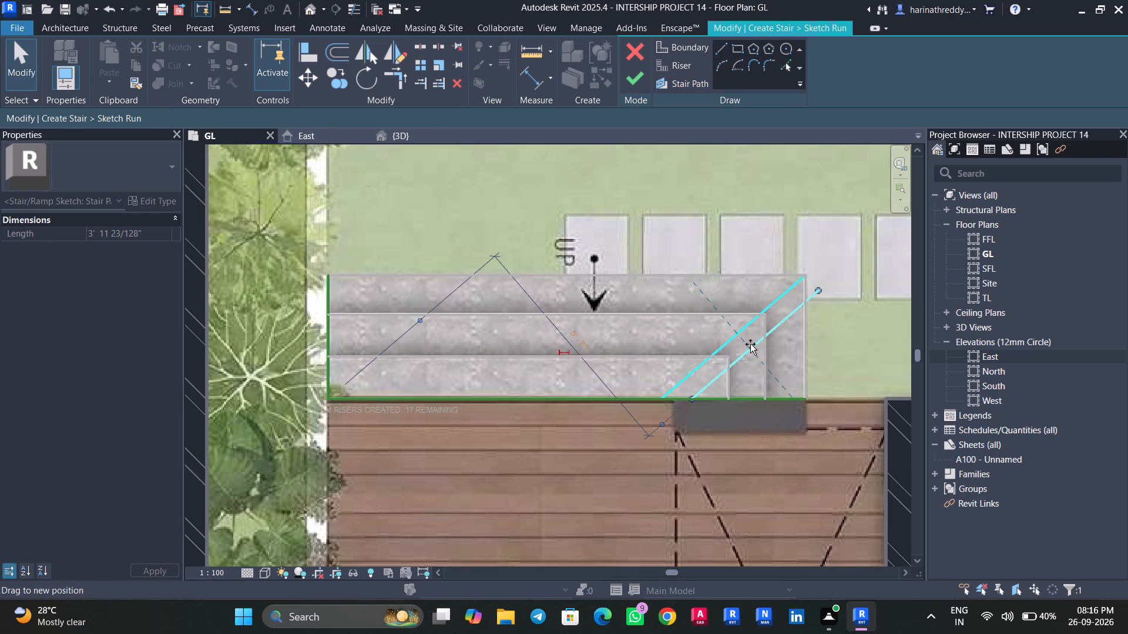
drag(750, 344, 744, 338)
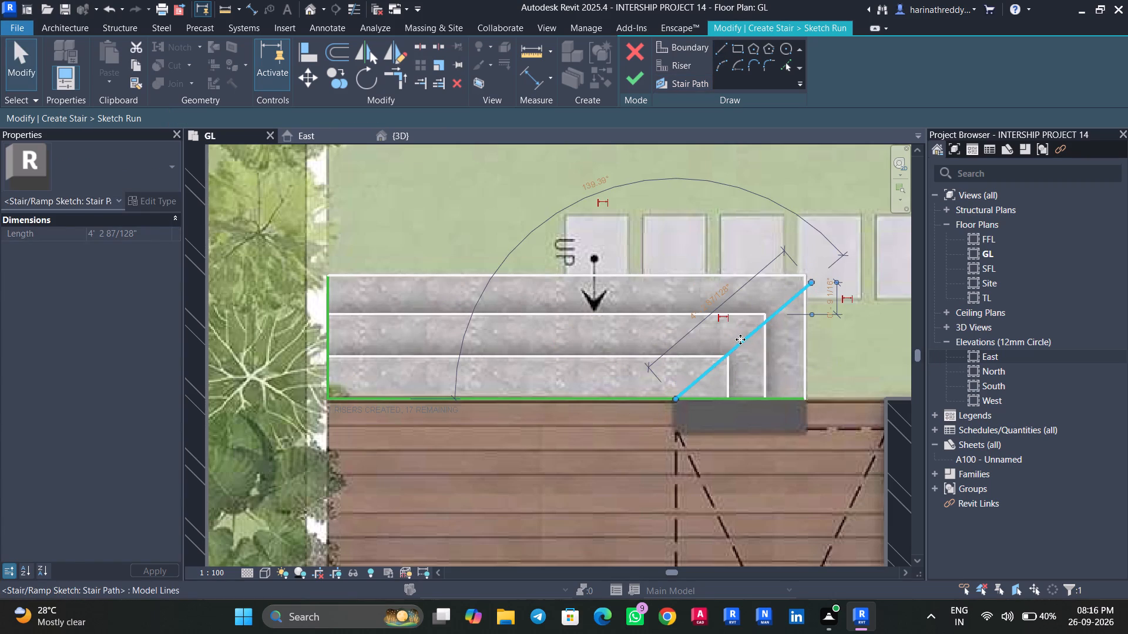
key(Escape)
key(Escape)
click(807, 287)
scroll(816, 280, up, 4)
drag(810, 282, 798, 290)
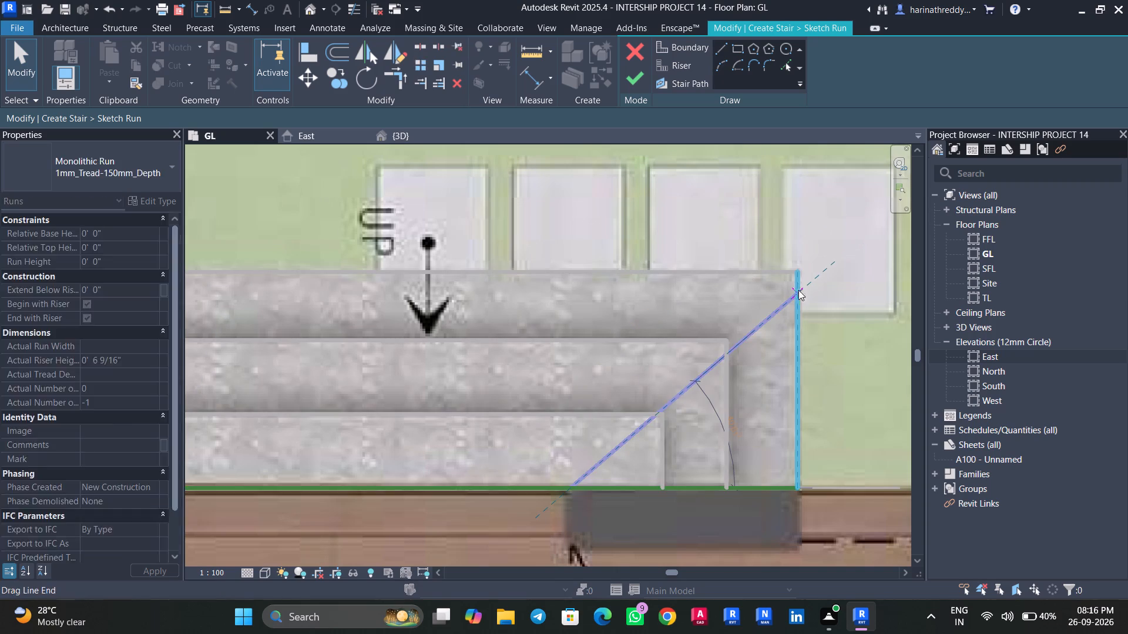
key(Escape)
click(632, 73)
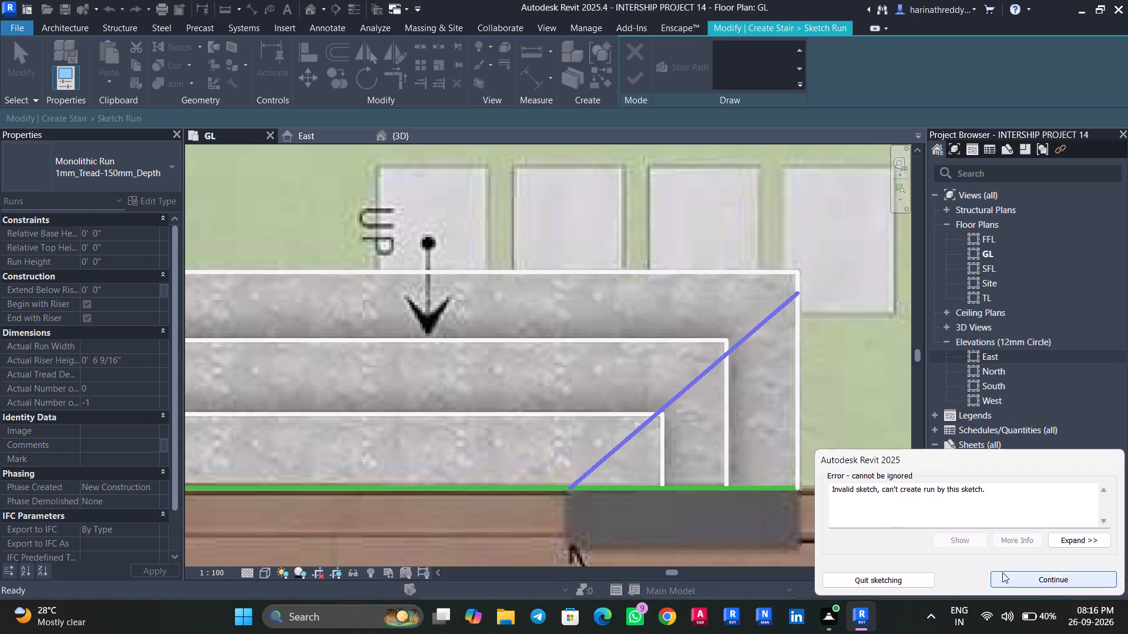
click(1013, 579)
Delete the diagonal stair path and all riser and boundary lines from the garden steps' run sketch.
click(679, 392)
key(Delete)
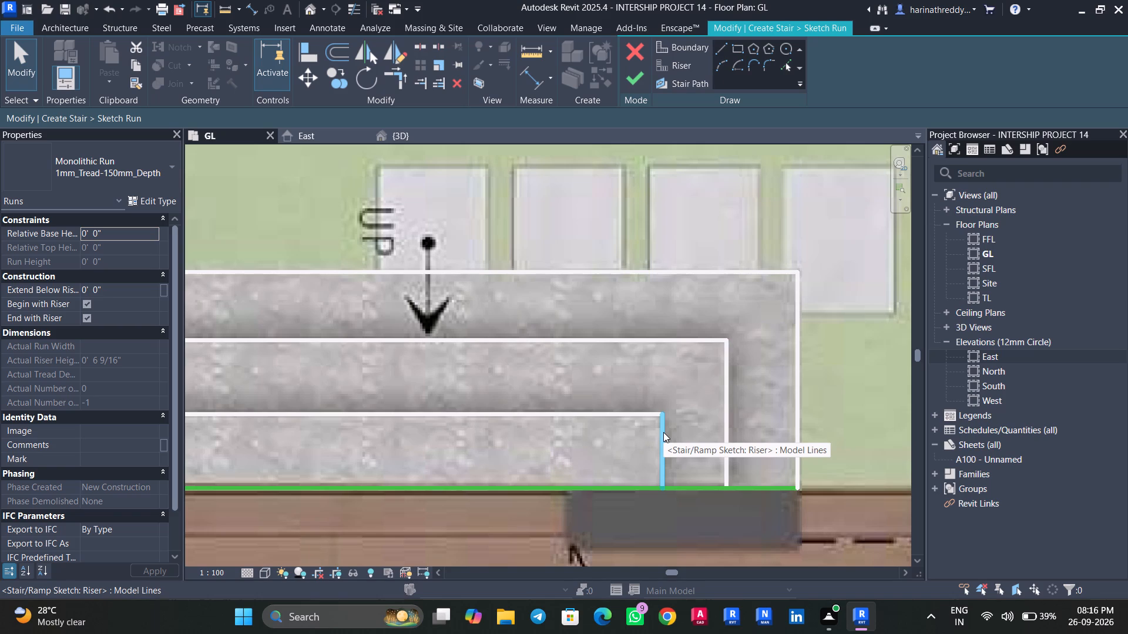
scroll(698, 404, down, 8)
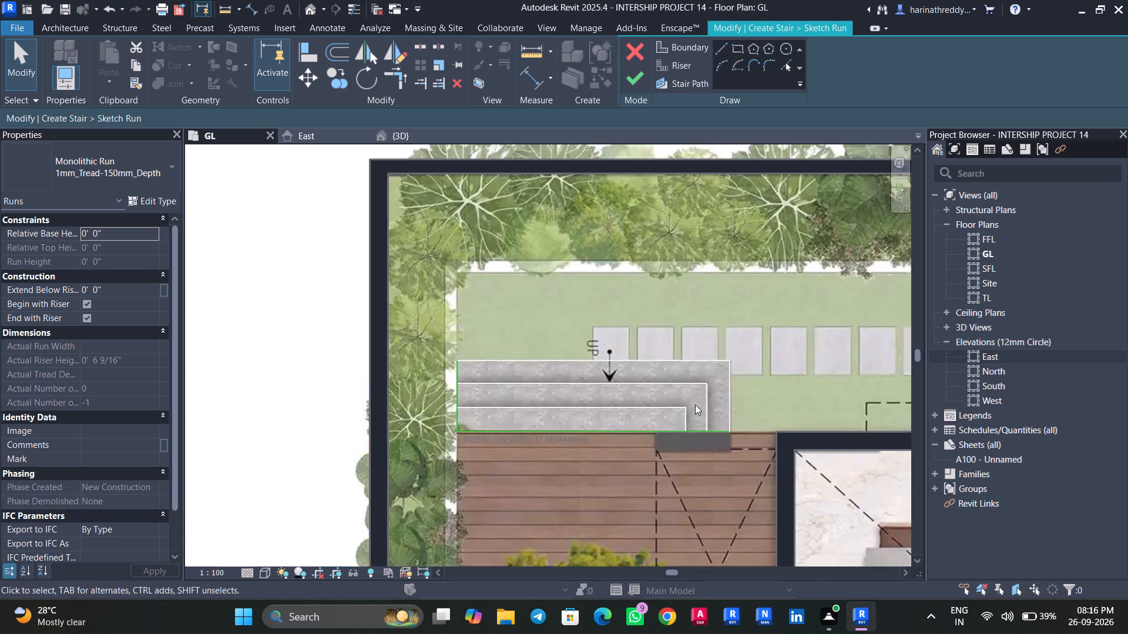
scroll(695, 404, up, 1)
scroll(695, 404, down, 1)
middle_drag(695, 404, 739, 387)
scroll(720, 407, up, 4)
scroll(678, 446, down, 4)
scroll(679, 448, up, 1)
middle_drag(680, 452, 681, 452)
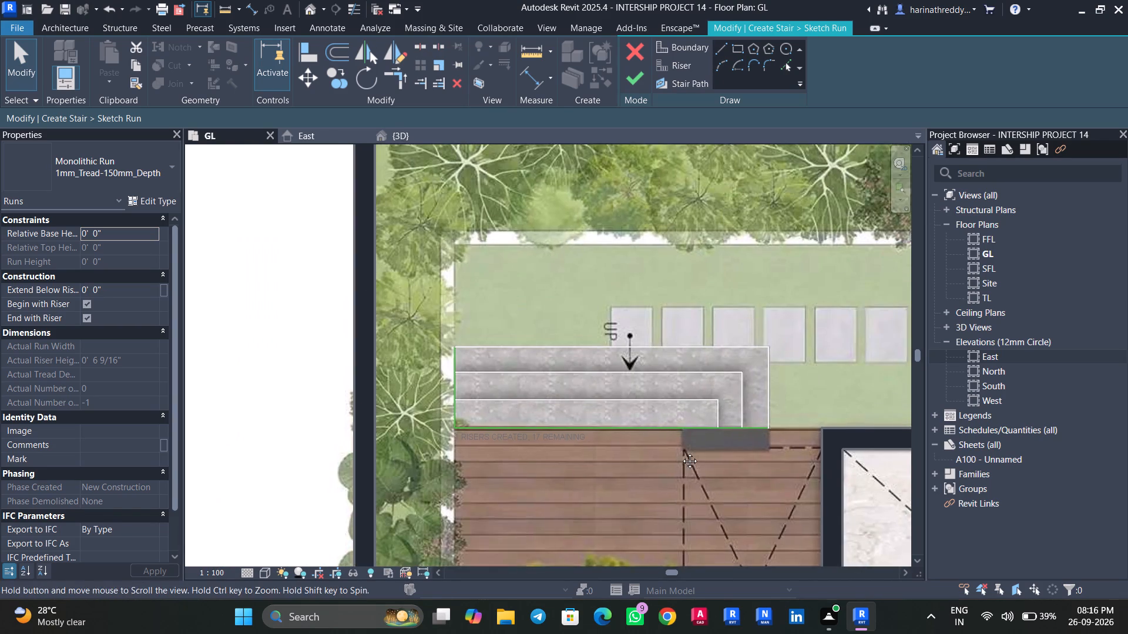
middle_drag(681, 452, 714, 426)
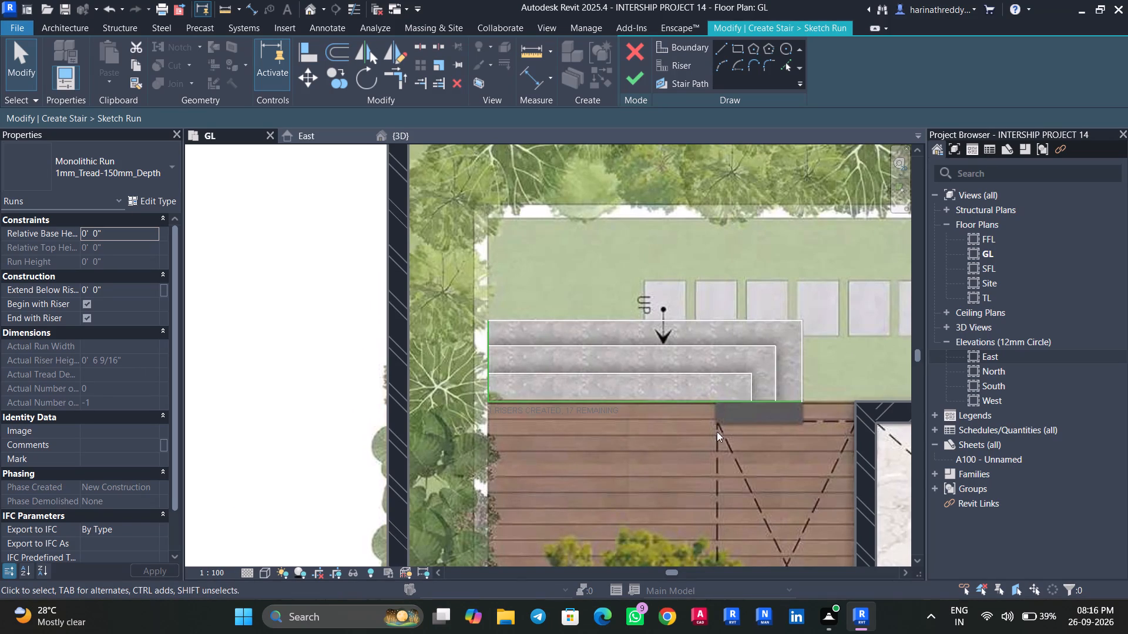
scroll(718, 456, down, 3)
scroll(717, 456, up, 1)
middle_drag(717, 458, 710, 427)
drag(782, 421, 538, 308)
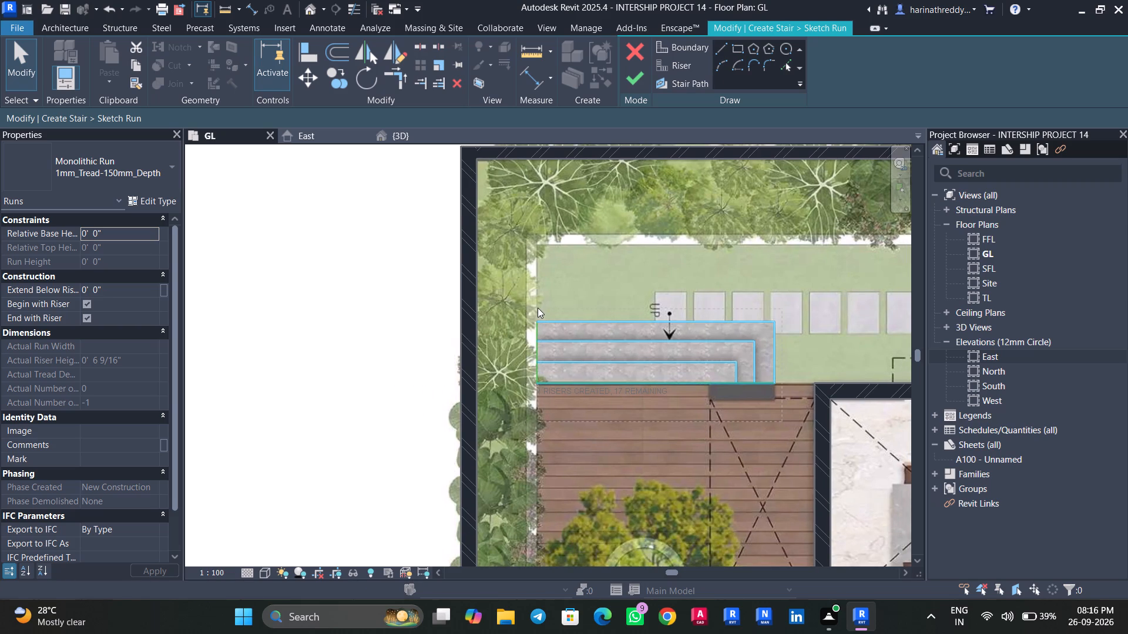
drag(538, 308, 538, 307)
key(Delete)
Discard the run sketch of the garden steps.
scroll(657, 409, down, 1)
scroll(657, 409, up, 1)
scroll(657, 409, down, 1)
middle_drag(656, 397, 593, 295)
middle_drag(638, 409, 550, 272)
scroll(575, 338, down, 5)
middle_drag(579, 360, 578, 276)
middle_drag(600, 405, 603, 377)
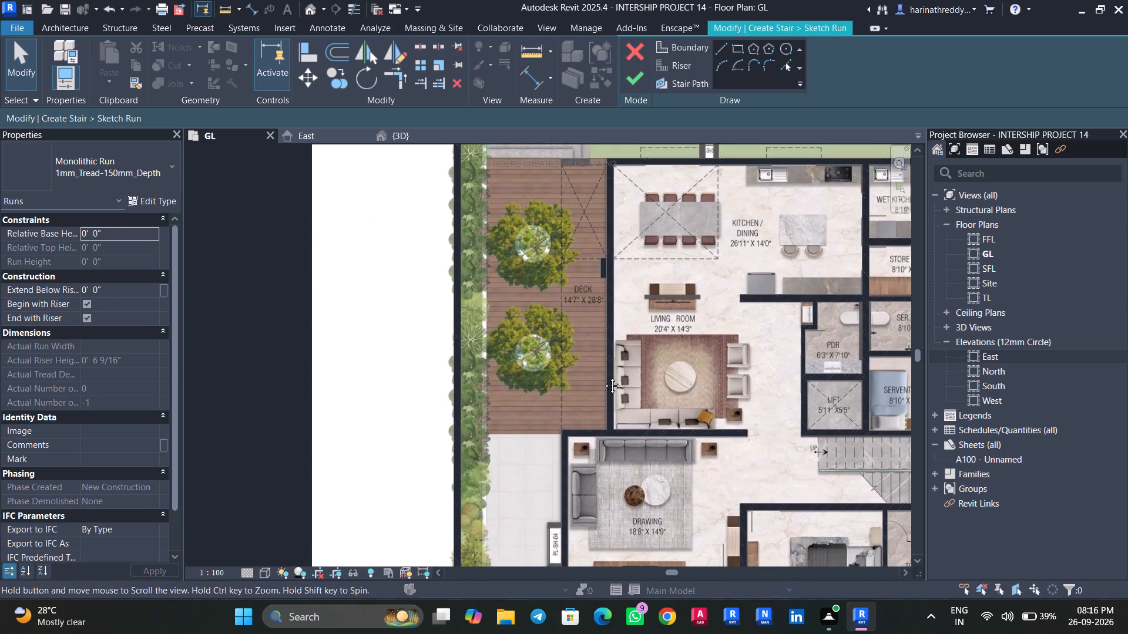
middle_drag(603, 377, 623, 296)
scroll(531, 420, up, 4)
middle_drag(552, 387, 548, 459)
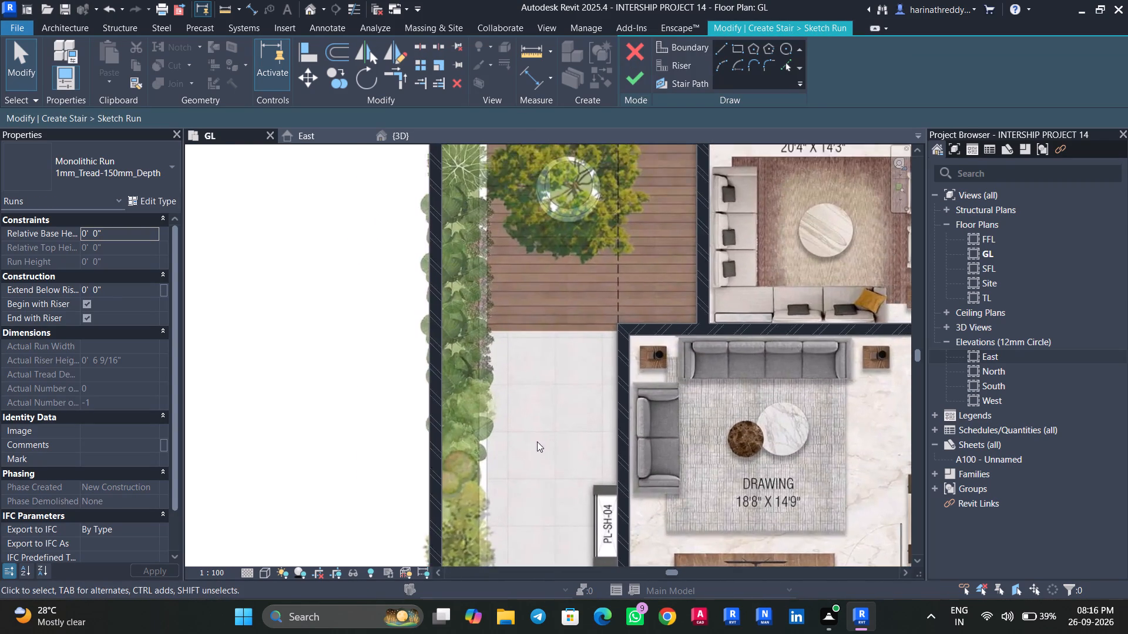
scroll(537, 441, down, 5)
middle_drag(559, 340, 568, 447)
middle_drag(576, 373, 587, 421)
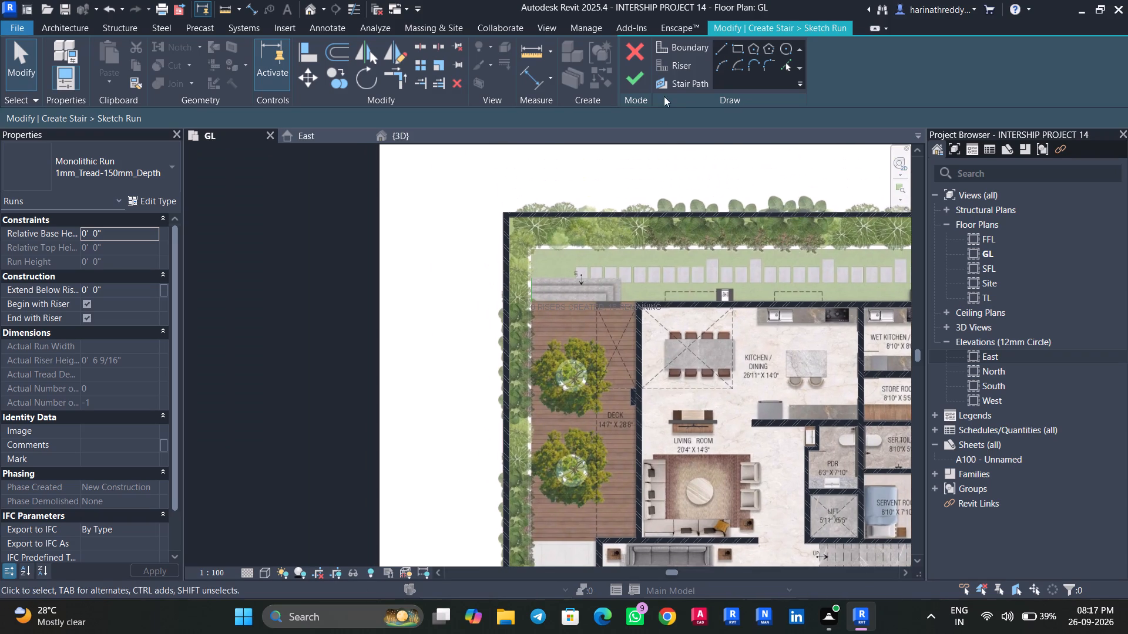
click(642, 56)
click(642, 325)
click(634, 58)
click(599, 315)
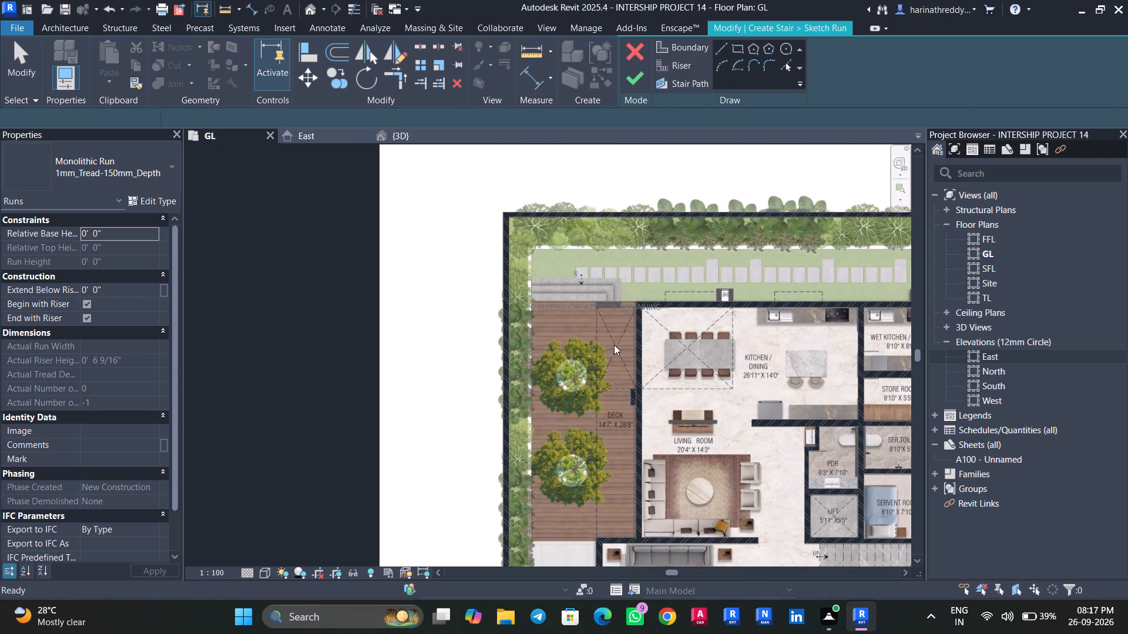
Cancel the creation of the garden stair and discard it.
scroll(617, 402, down, 9)
middle_drag(634, 437, 556, 190)
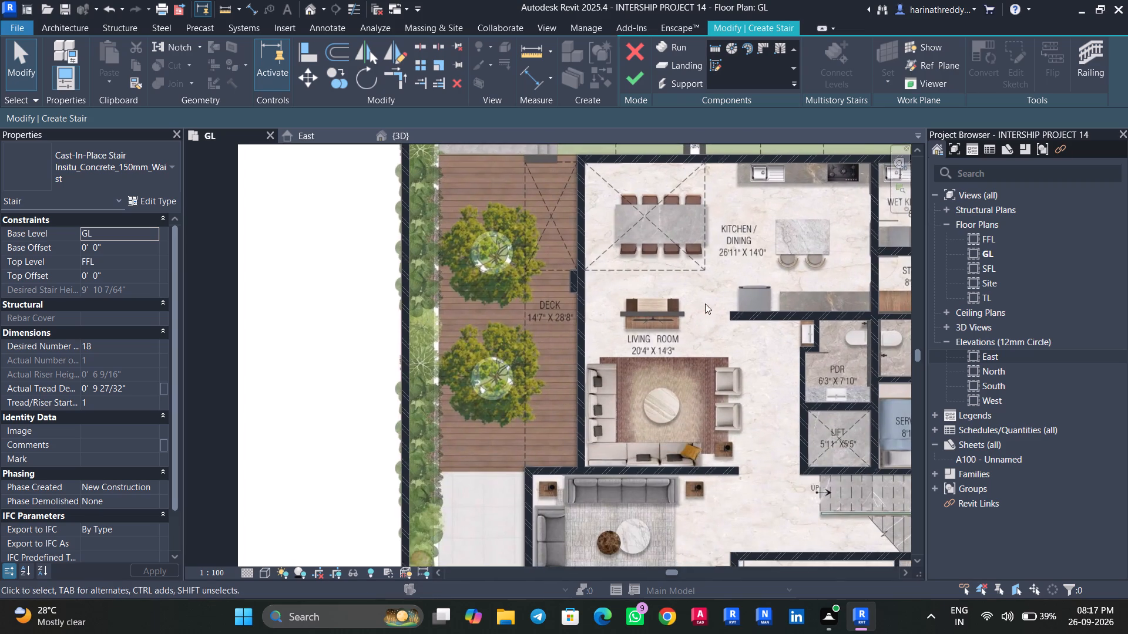
middle_drag(716, 345, 630, 226)
scroll(716, 345, up, 1)
middle_drag(662, 380, 672, 275)
scroll(605, 358, up, 10)
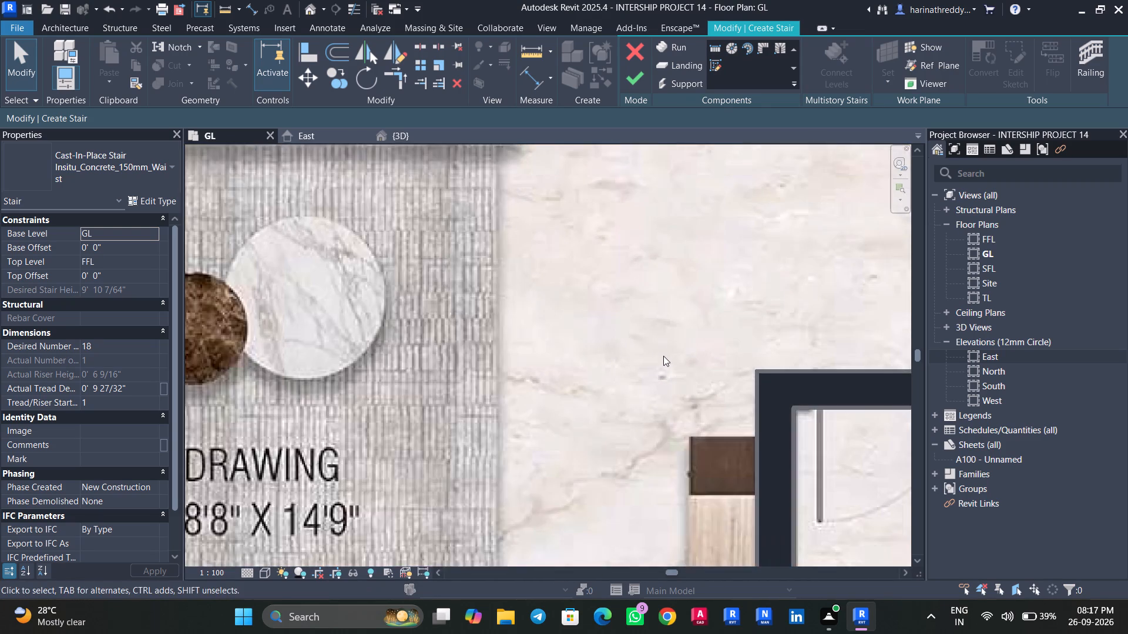
scroll(639, 361, down, 12)
middle_drag(638, 361, 609, 264)
middle_drag(689, 386, 689, 291)
scroll(723, 394, up, 5)
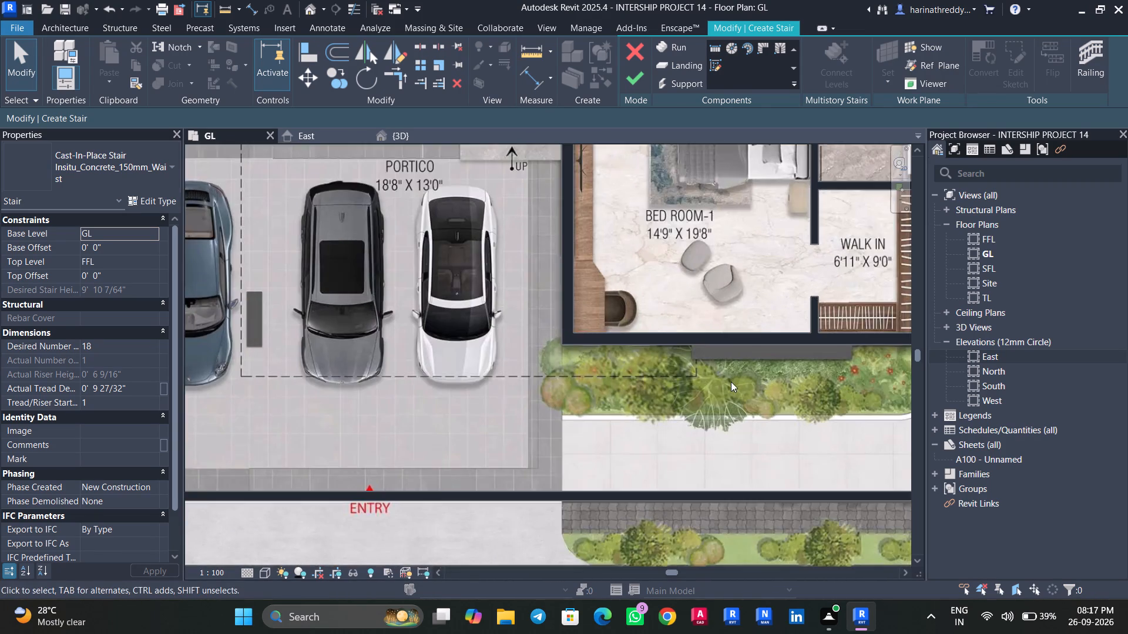
middle_drag(870, 402, 621, 396)
scroll(629, 401, down, 4)
scroll(687, 426, down, 4)
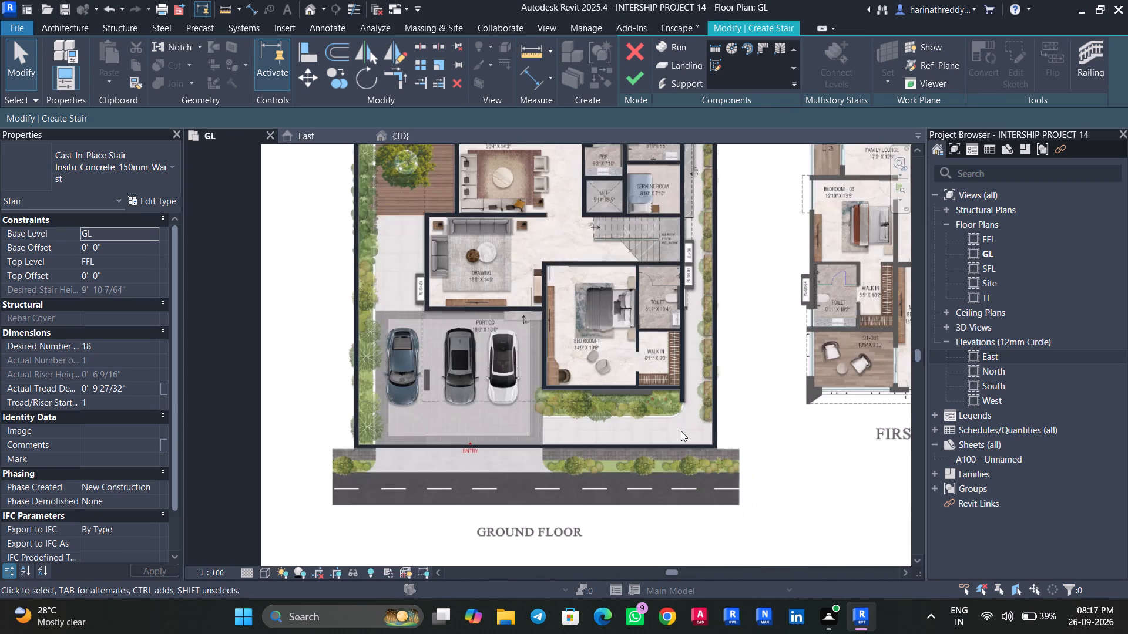
middle_drag(626, 468, 725, 434)
scroll(593, 460, up, 4)
middle_drag(605, 450, 634, 437)
scroll(633, 431, down, 3)
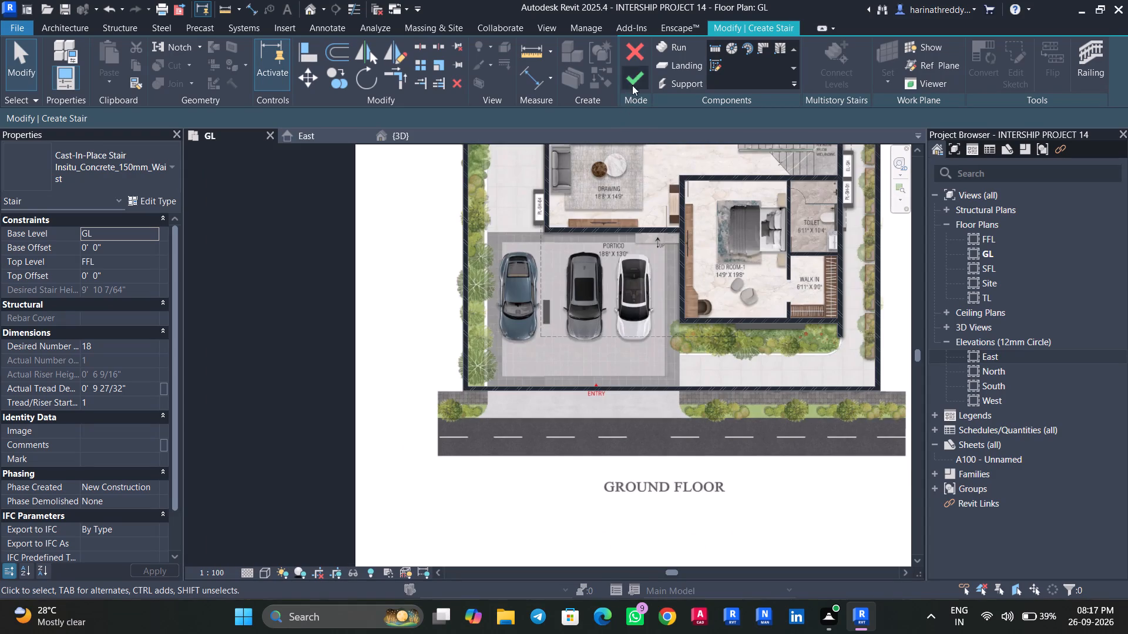
click(634, 44)
click(603, 328)
Examine the garden strip with its stepping-stone path, from the steps beside the deck to the far boundary wall.
scroll(667, 360, down, 2)
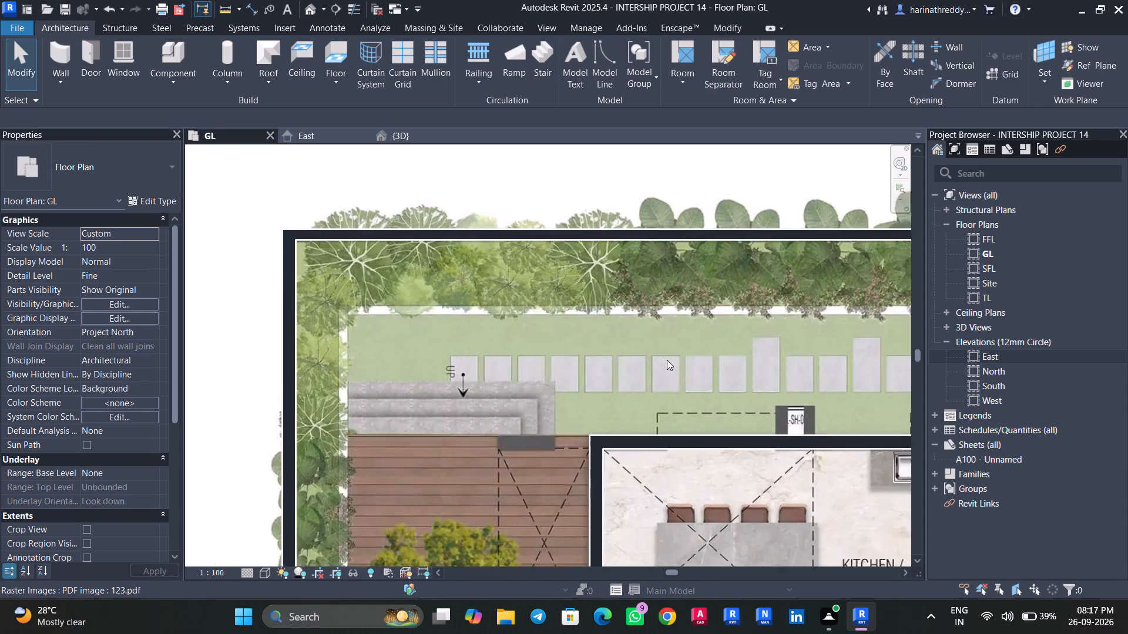
scroll(667, 360, down, 4)
middle_drag(667, 351, 683, 302)
scroll(613, 319, up, 6)
middle_drag(727, 327, 539, 373)
scroll(648, 366, down, 5)
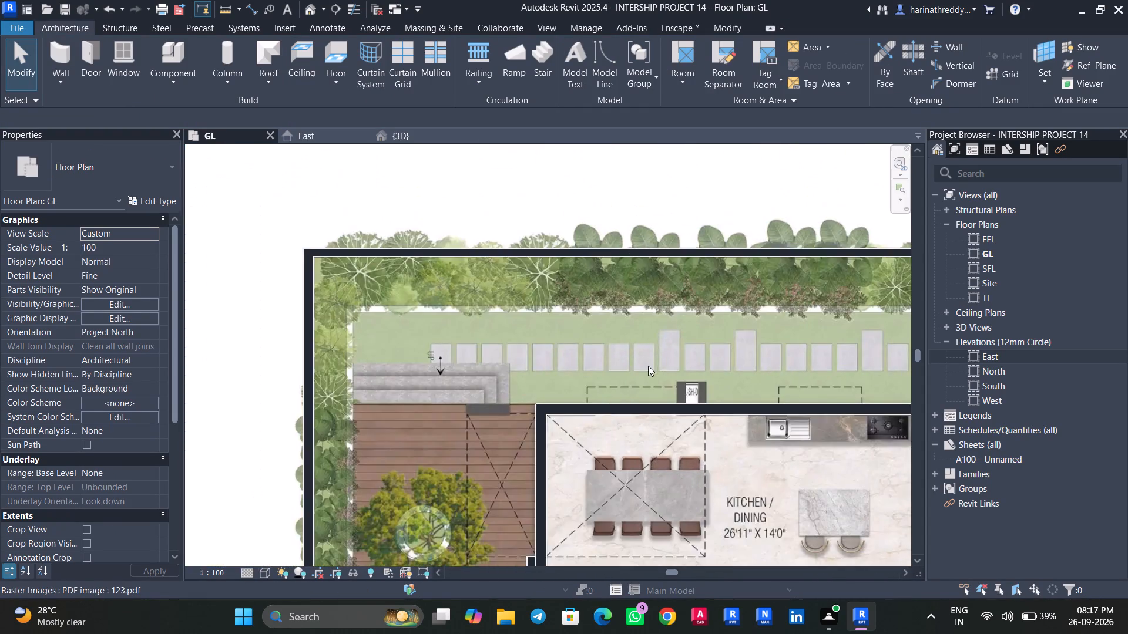
middle_drag(754, 372, 599, 349)
scroll(680, 355, up, 1)
middle_drag(746, 340, 603, 333)
scroll(690, 340, down, 1)
scroll(603, 333, up, 1)
middle_drag(714, 337, 671, 337)
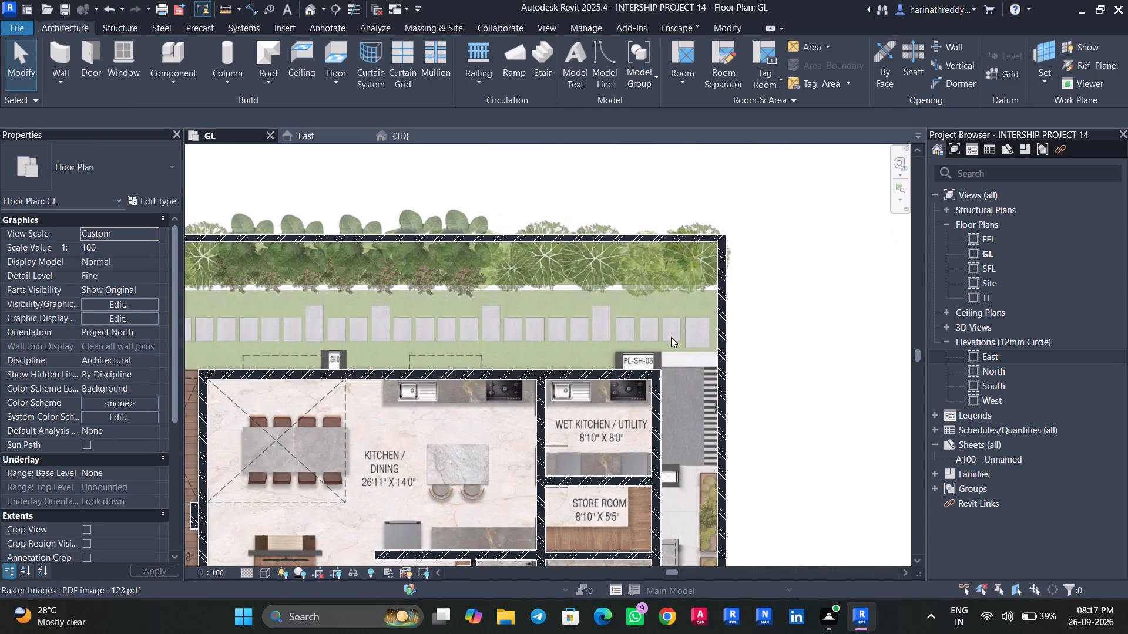
middle_drag(671, 337, 769, 314)
middle_drag(688, 313, 805, 311)
middle_drag(708, 324, 785, 328)
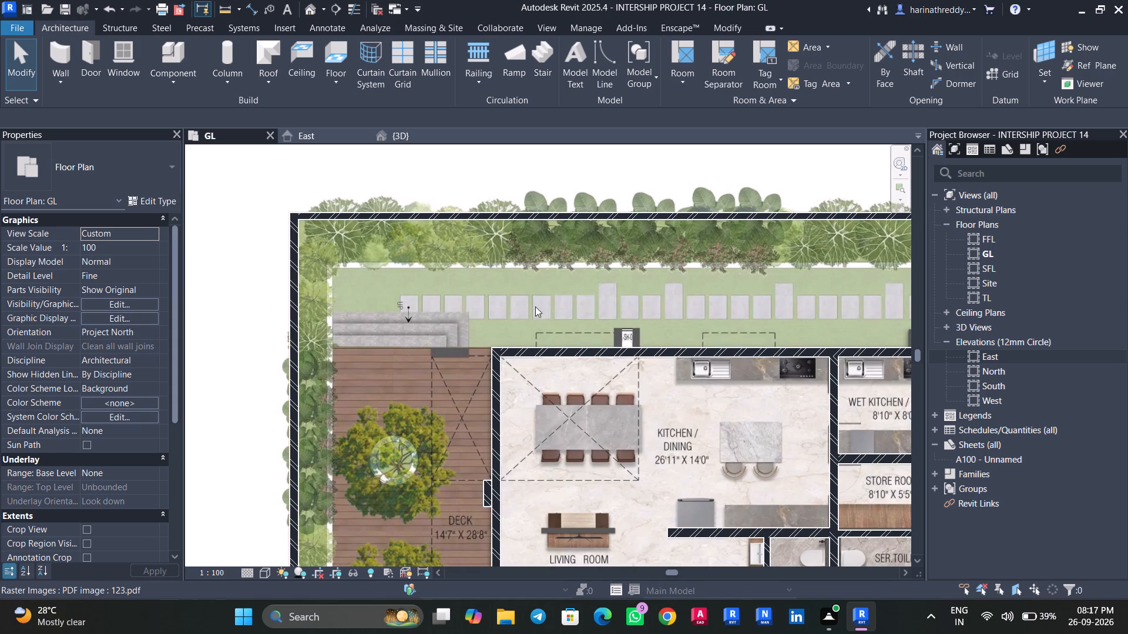
scroll(458, 306, up, 5)
middle_drag(452, 325, 499, 317)
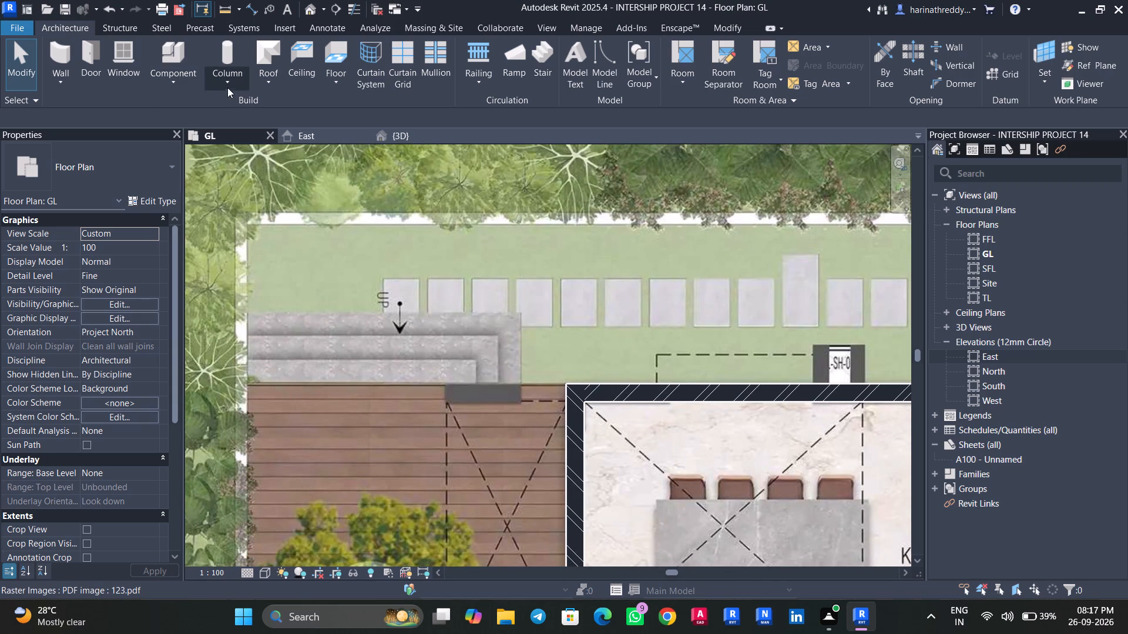
Start an in-place model in the Generic Models category, keeping the name Generic Models 1.
click(179, 89)
click(207, 141)
click(496, 244)
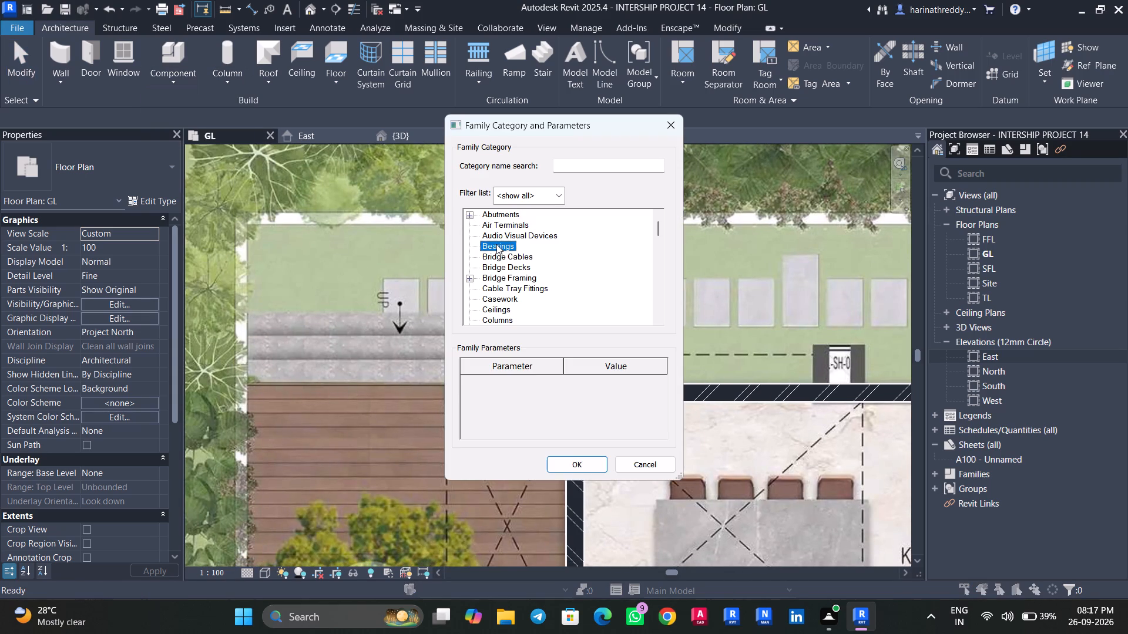
key(g)
click(584, 467)
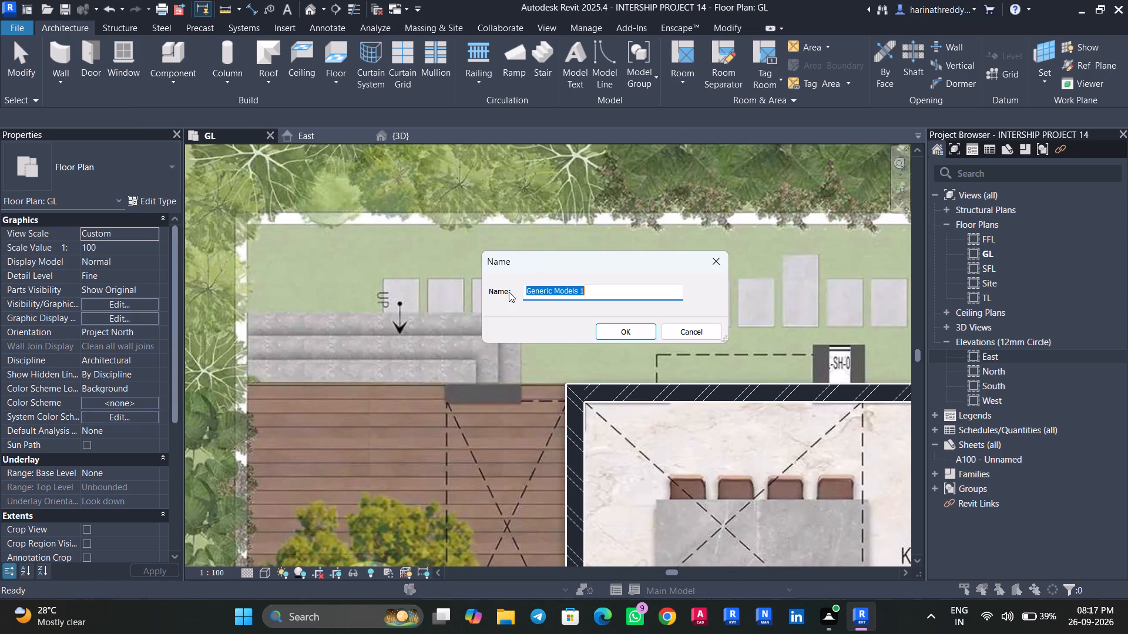
click(611, 335)
Start an extrusion ending at 0' 6" and sketch a rectangle about 1' 9" long over the stepping stone beside the garden steps.
scroll(399, 294, up, 4)
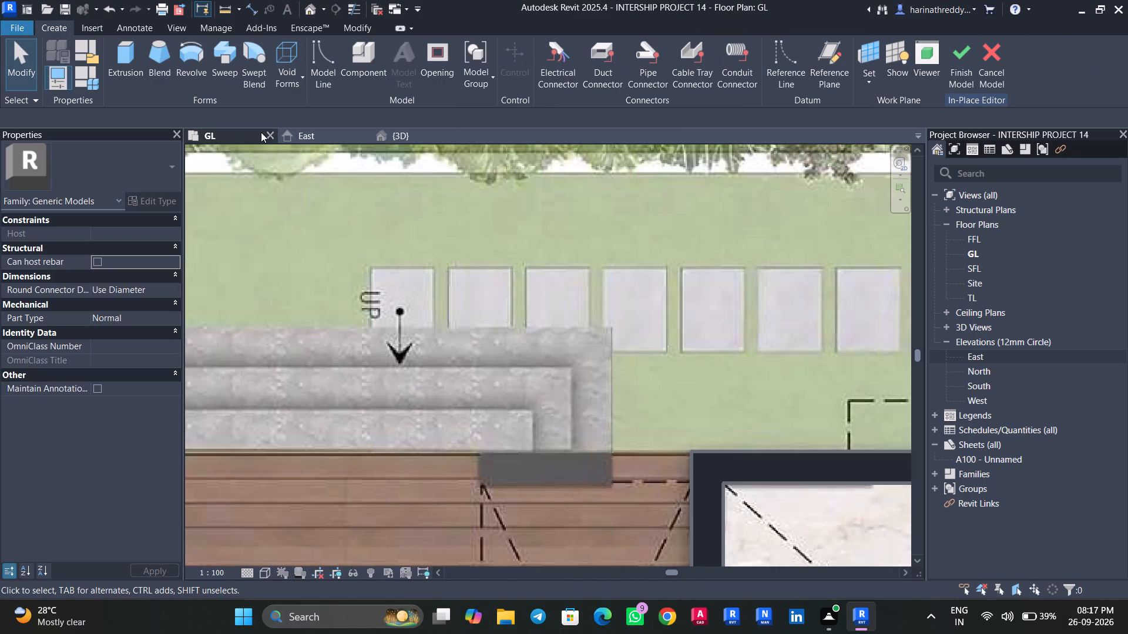
click(127, 59)
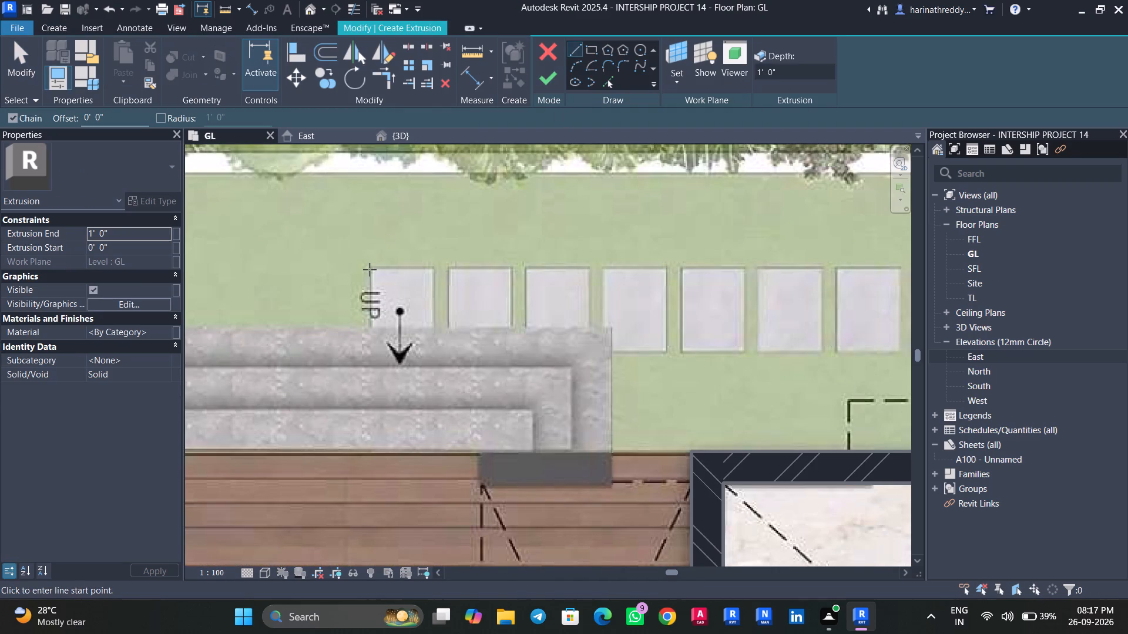
click(145, 236)
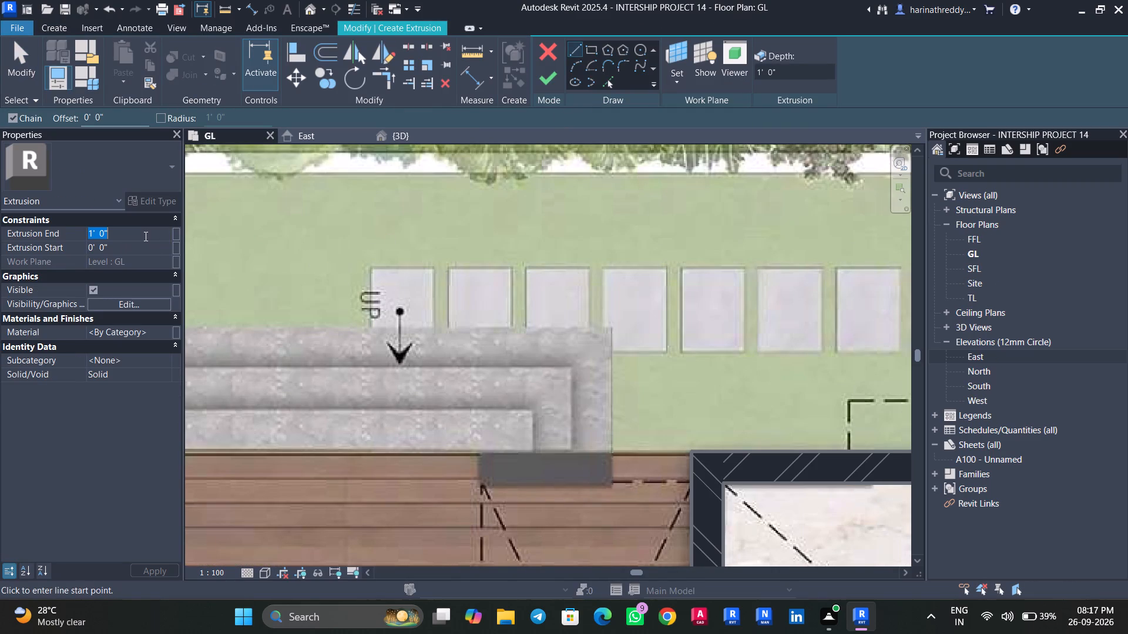
text(0.)
key(5)
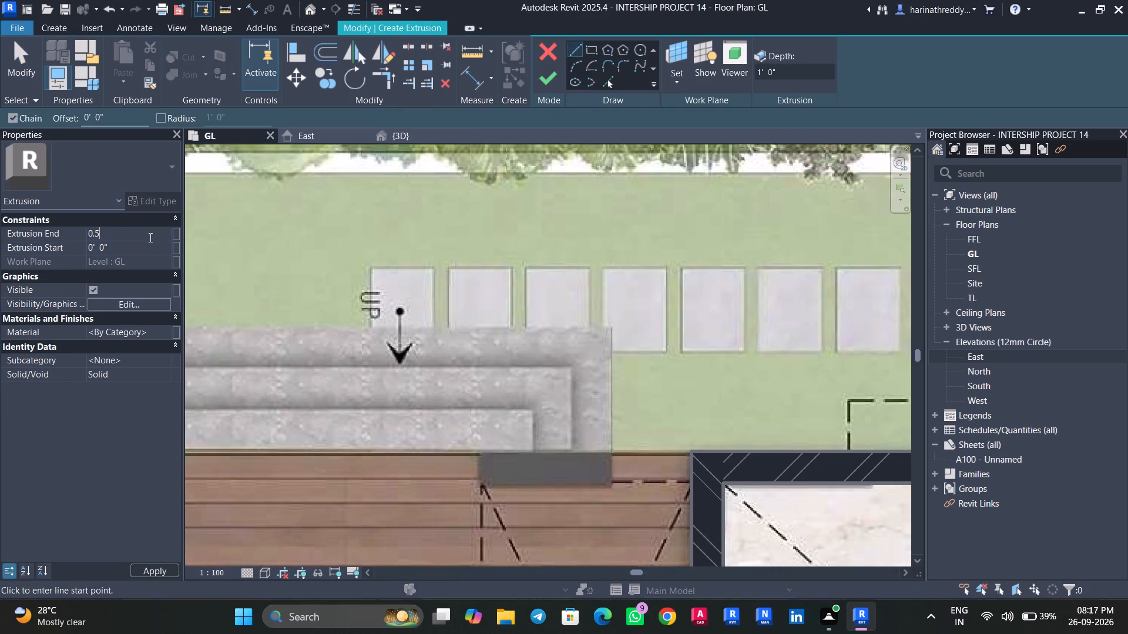
key(apostrophe)
key(Return)
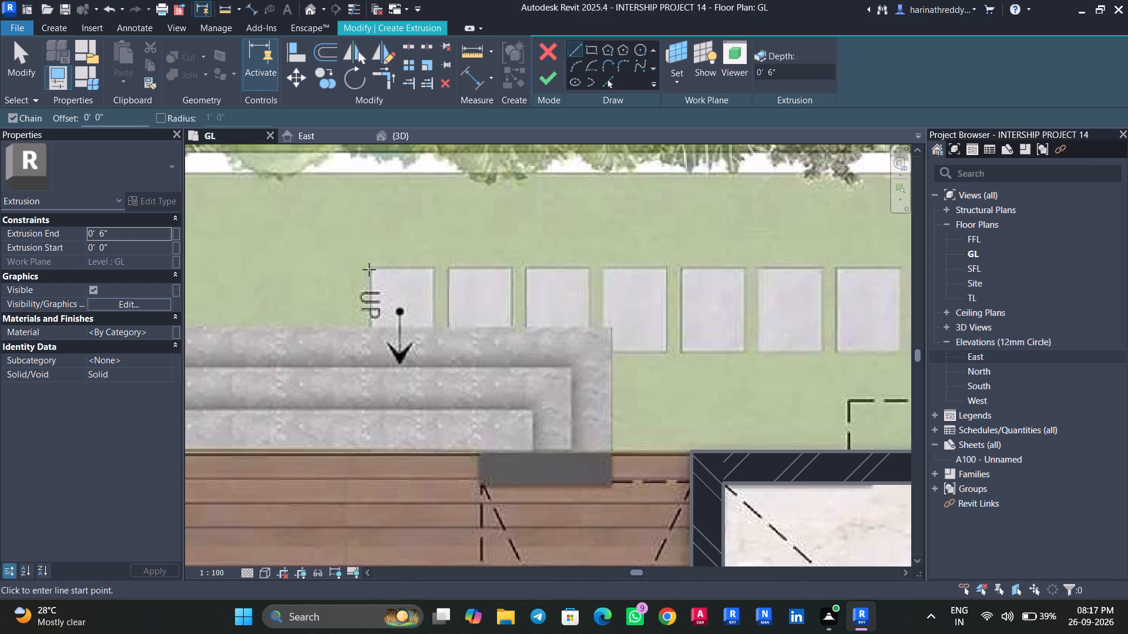
click(594, 46)
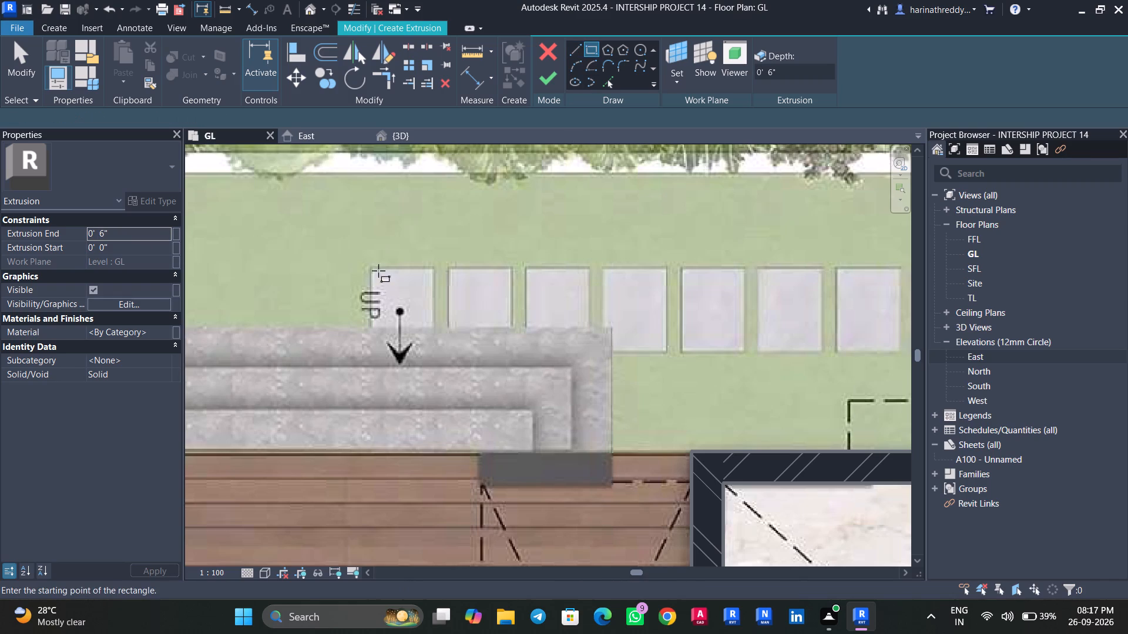
scroll(380, 267, up, 5)
click(361, 267)
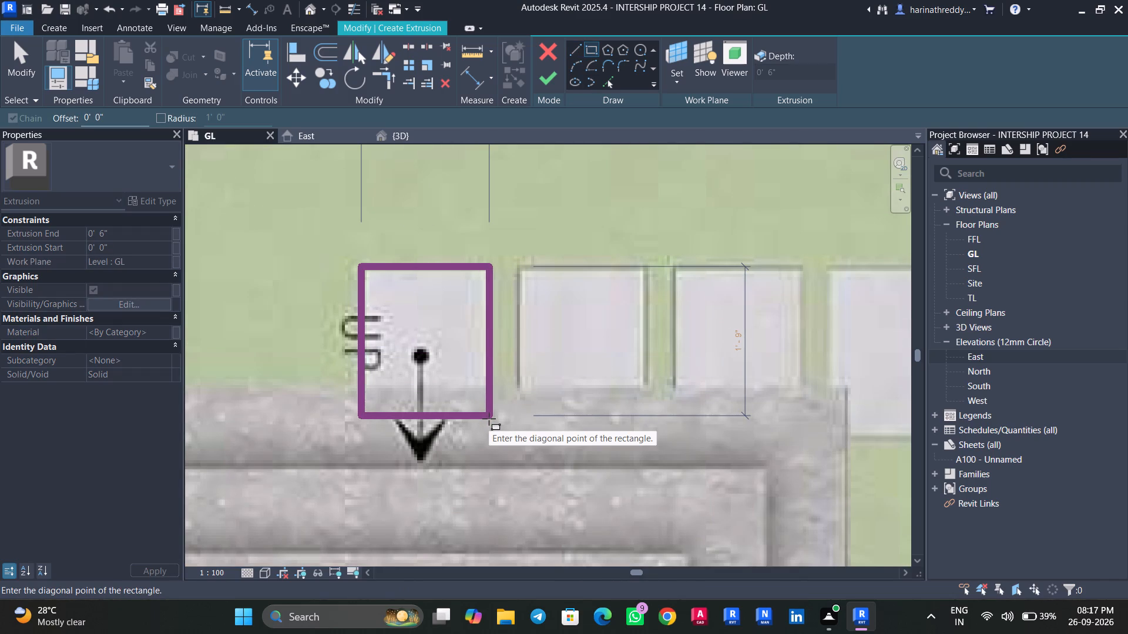
click(489, 419)
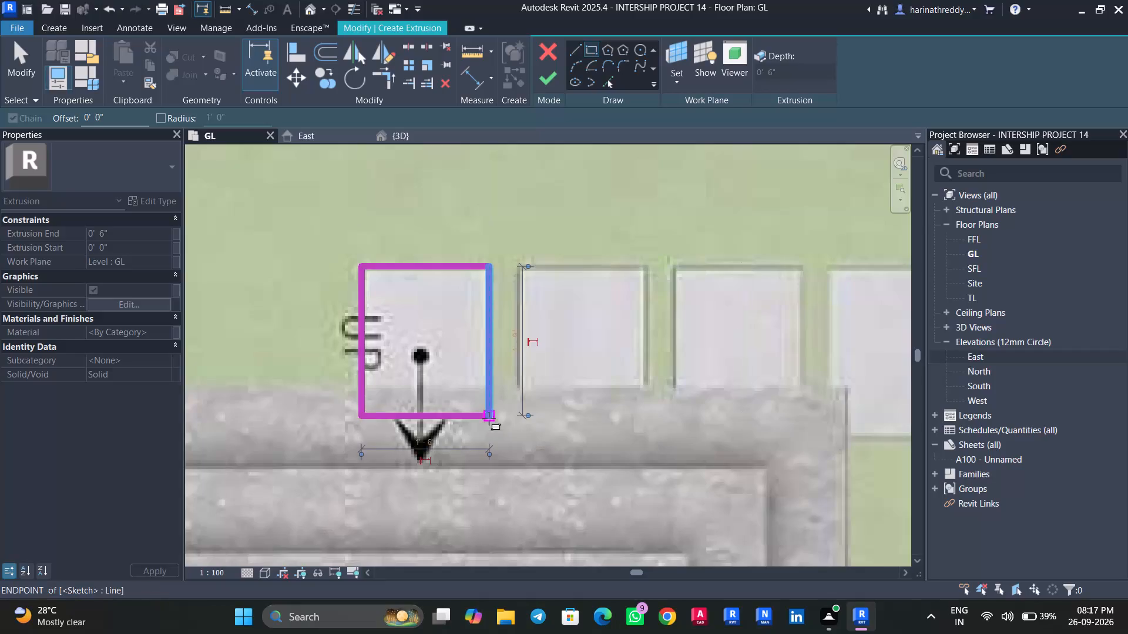
scroll(488, 419, down, 9)
key(Escape)
key(Escape)
Copy the sketched stepping-stone rectangle onto the next three stones along the path, at about 1' 9" intervals.
drag(501, 427, 425, 355)
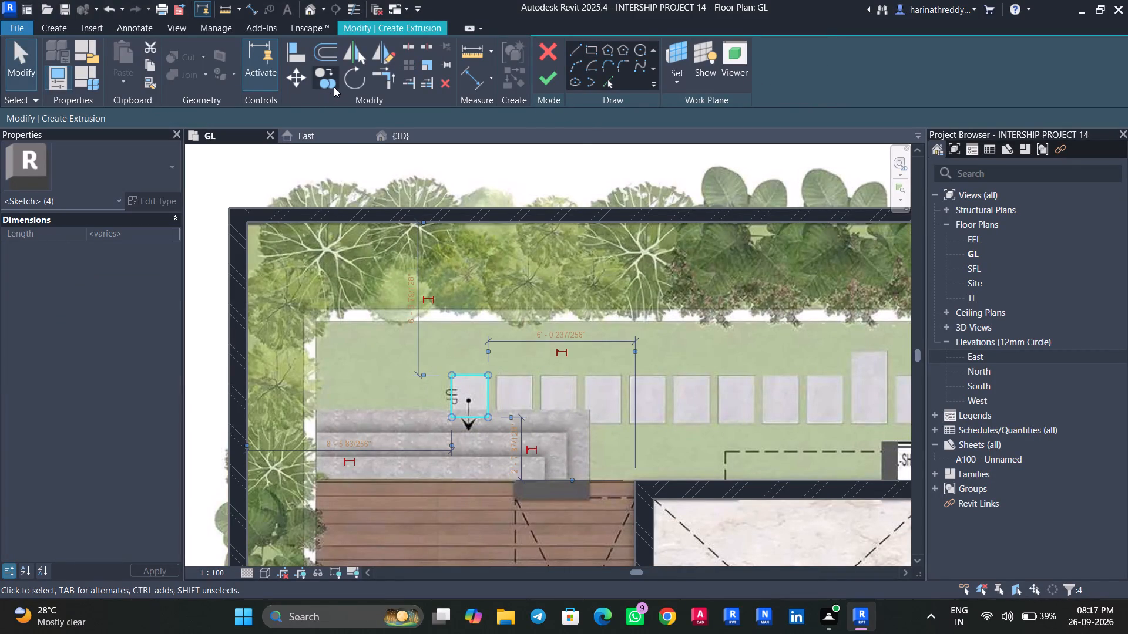
click(331, 83)
click(484, 377)
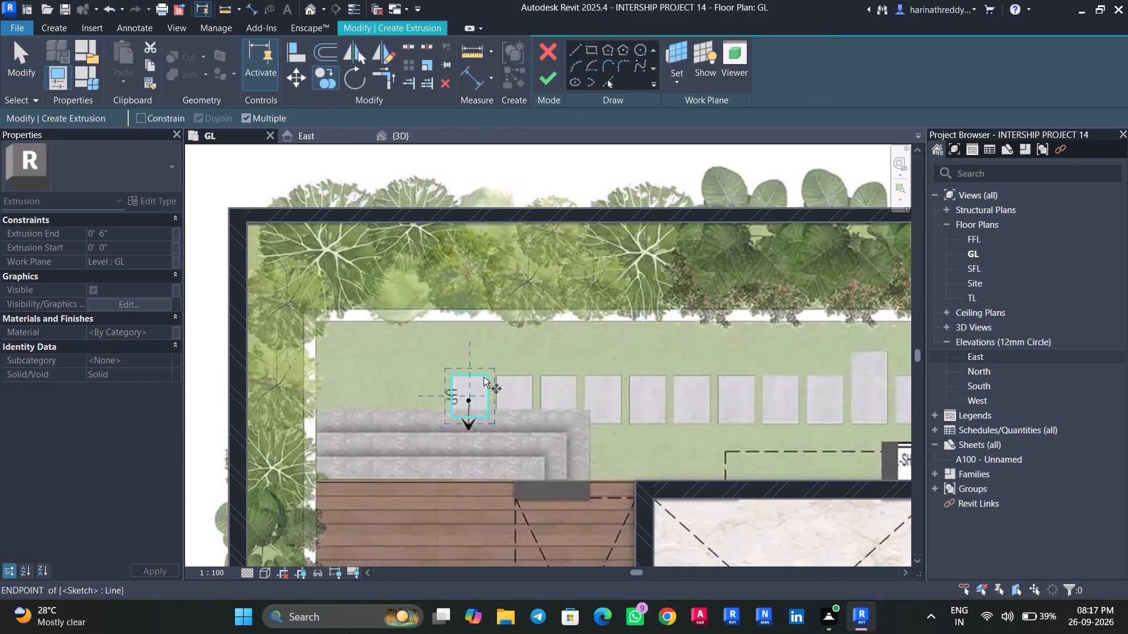
scroll(530, 378, up, 7)
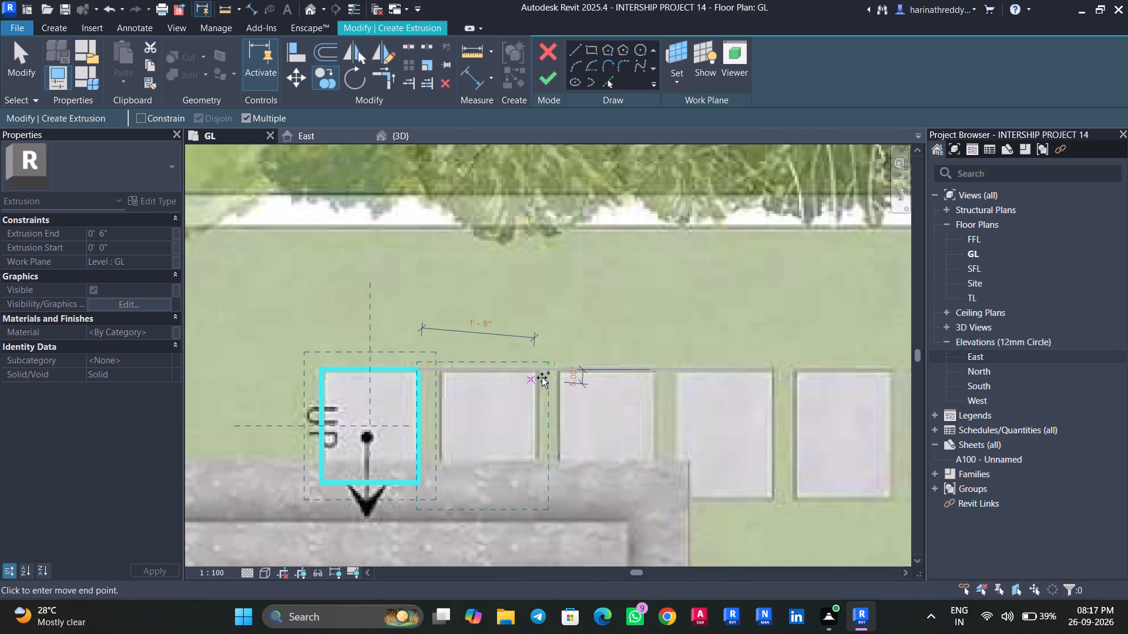
scroll(540, 372, up, 3)
click(534, 369)
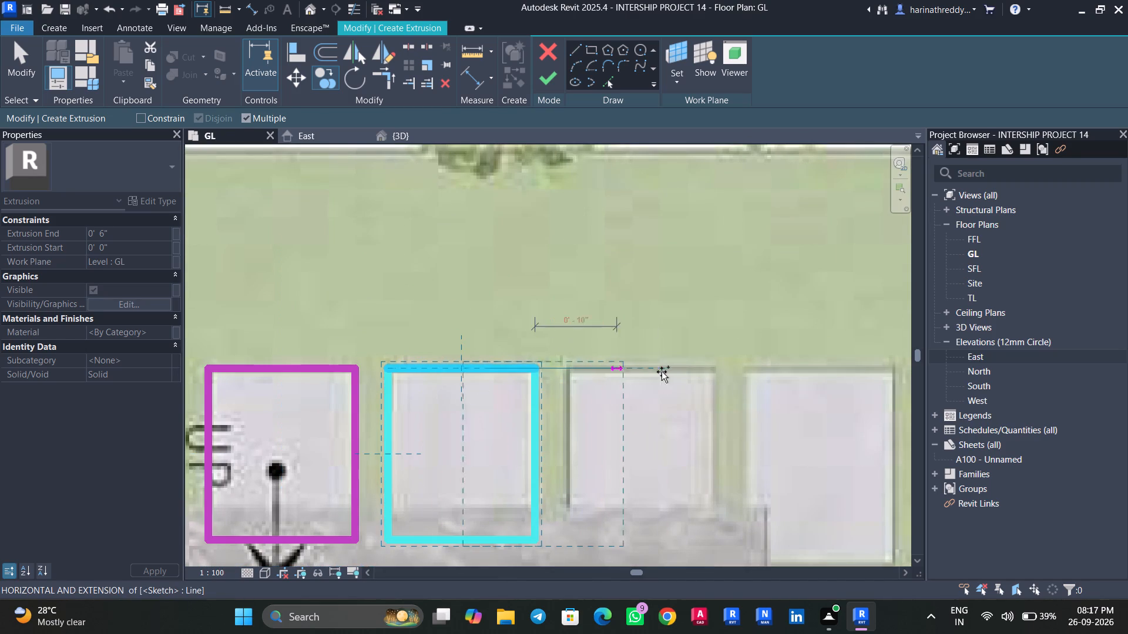
click(711, 369)
middle_drag(711, 369, 557, 342)
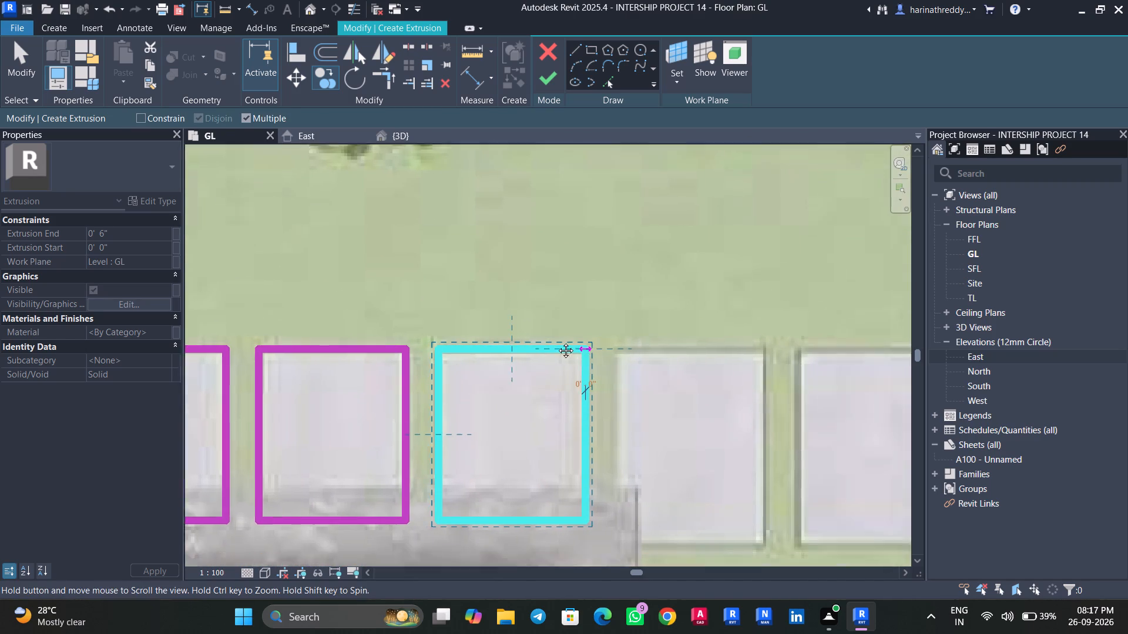
middle_drag(557, 342, 414, 309)
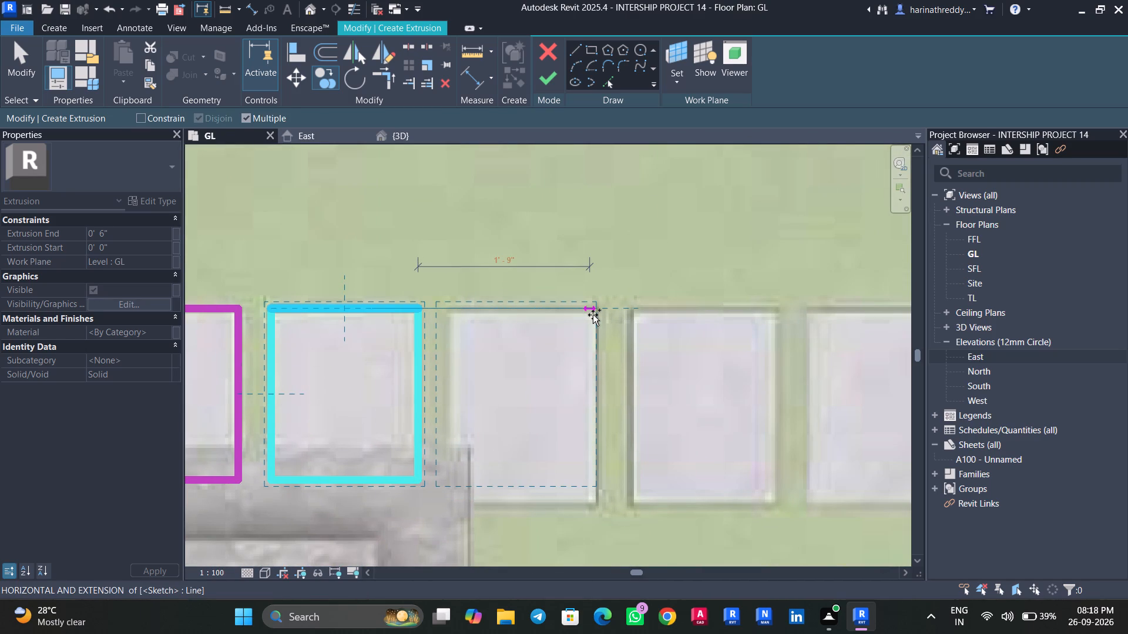
click(593, 315)
key(Escape)
key(Escape)
key(Escape)
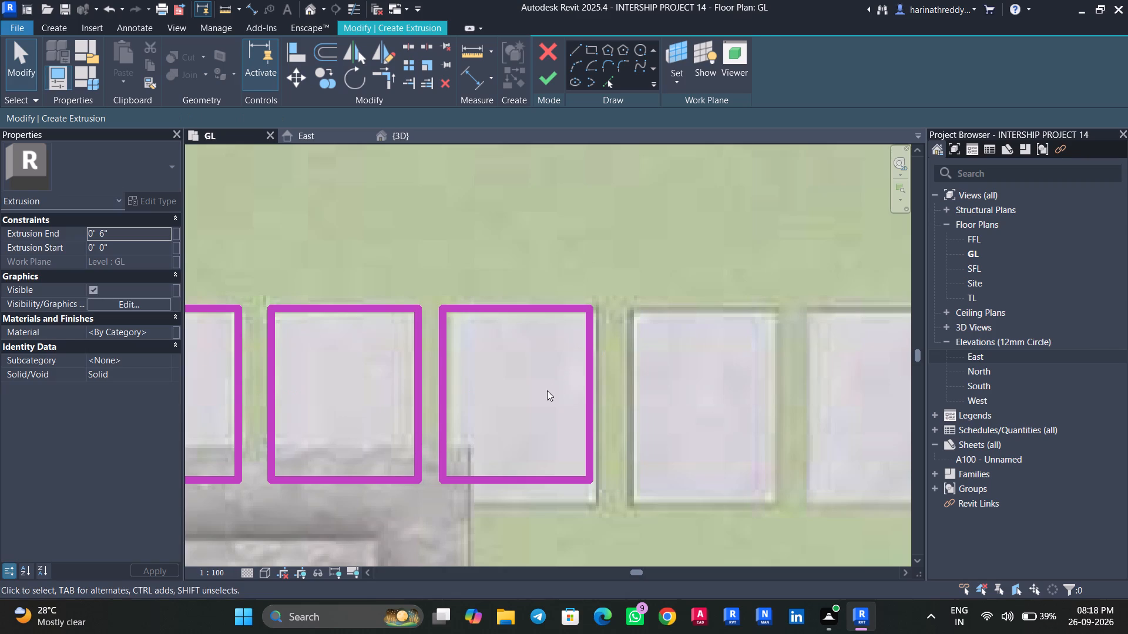
Adjust the side edges of the fourth rectangle and extend its lower edge to match the outline of the stone beneath.
middle_drag(547, 390, 539, 331)
click(579, 342)
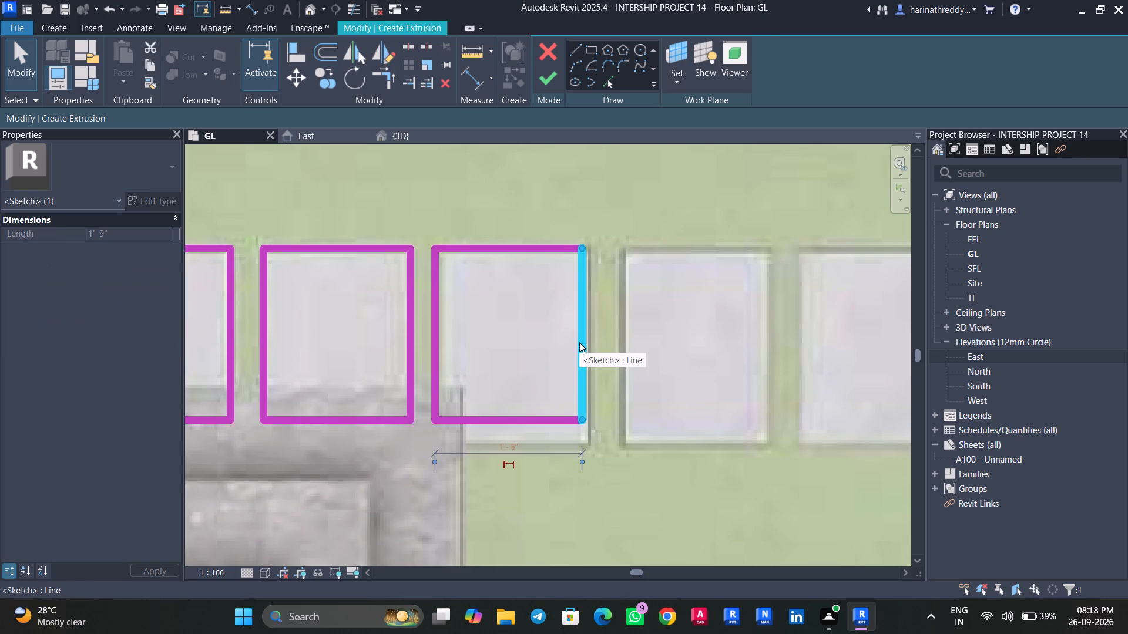
key(Right)
key(Escape)
click(438, 322)
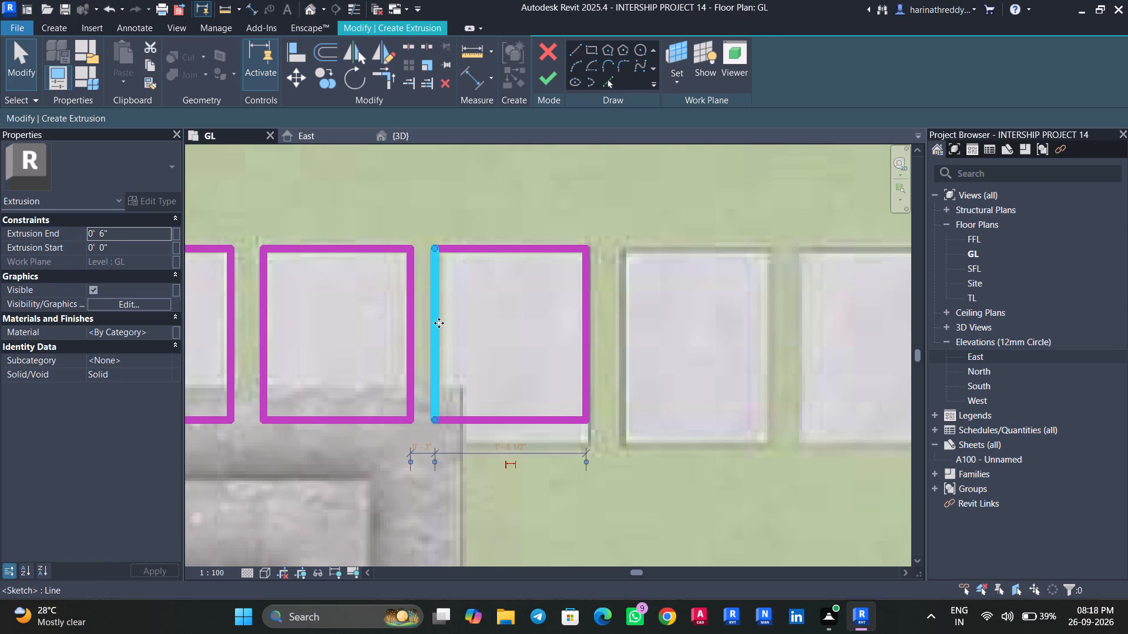
key(Right)
key(Right)
key(Escape)
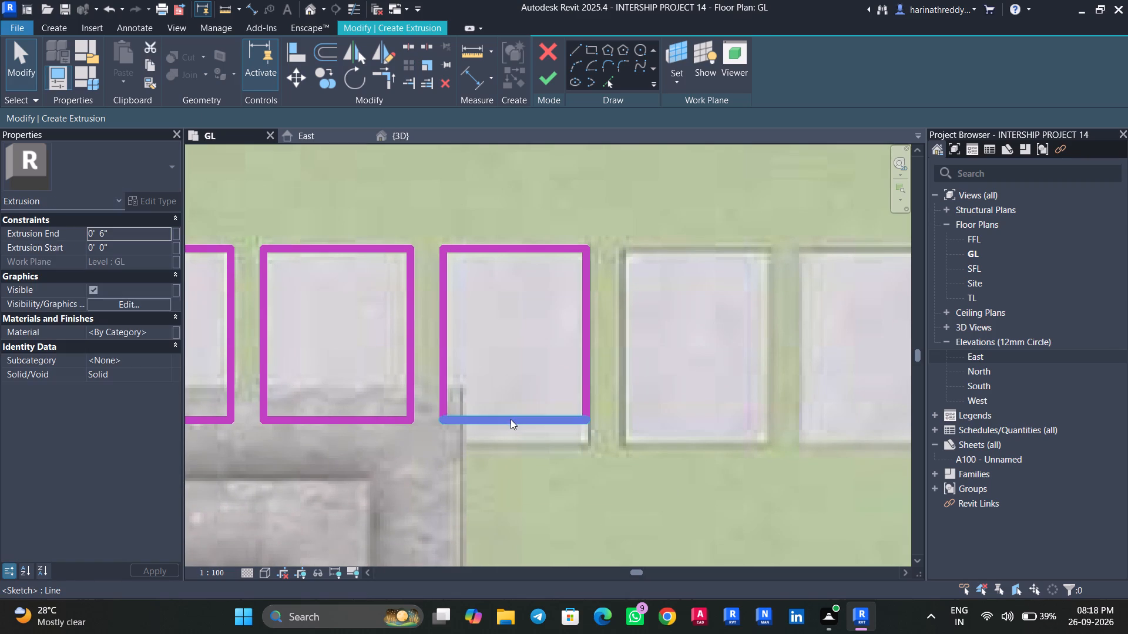
click(511, 419)
drag(513, 419, 512, 444)
key(Escape)
Copy the adjusted fourth rectangle onto the fifth, sixth and seventh stepping stones, about 1' 10" apart.
scroll(491, 393, down, 4)
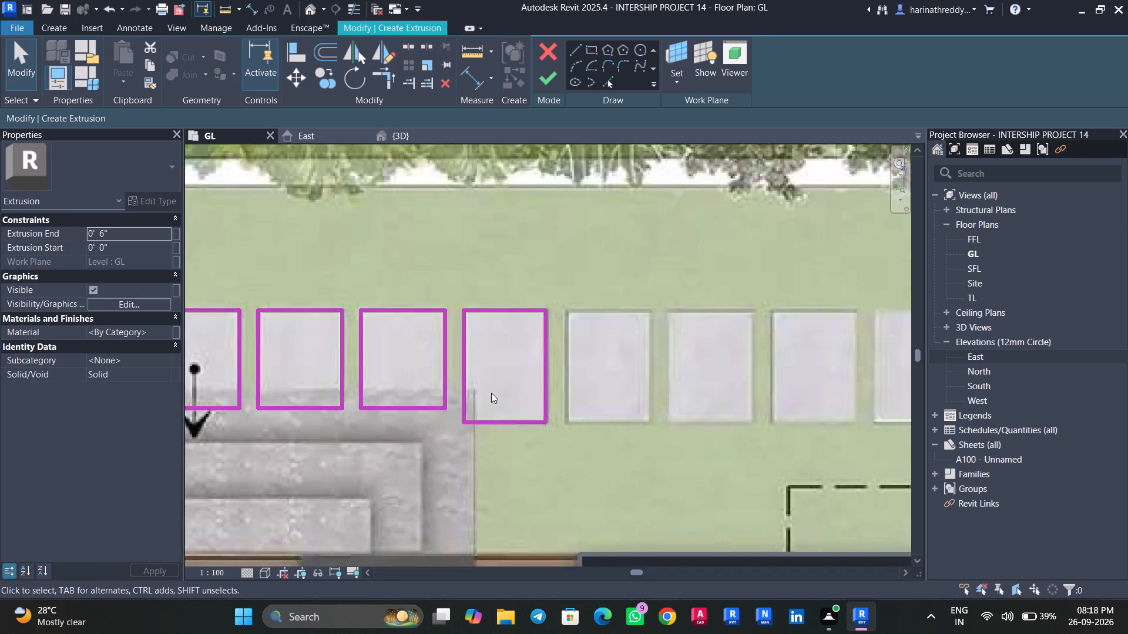
drag(566, 475, 463, 298)
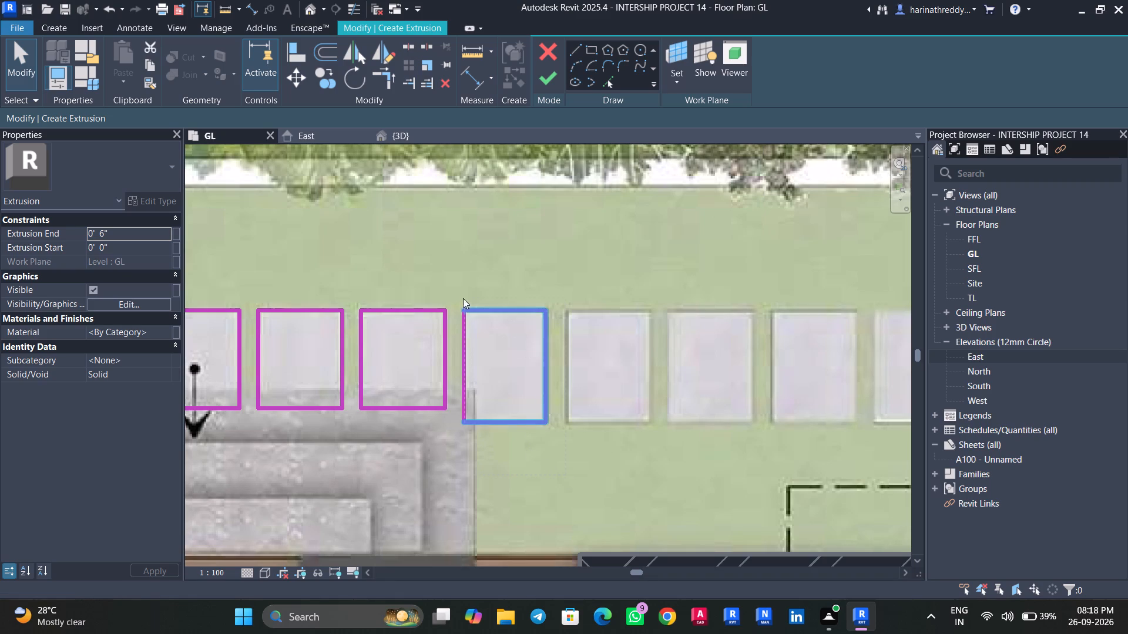
drag(463, 298, 460, 294)
click(324, 80)
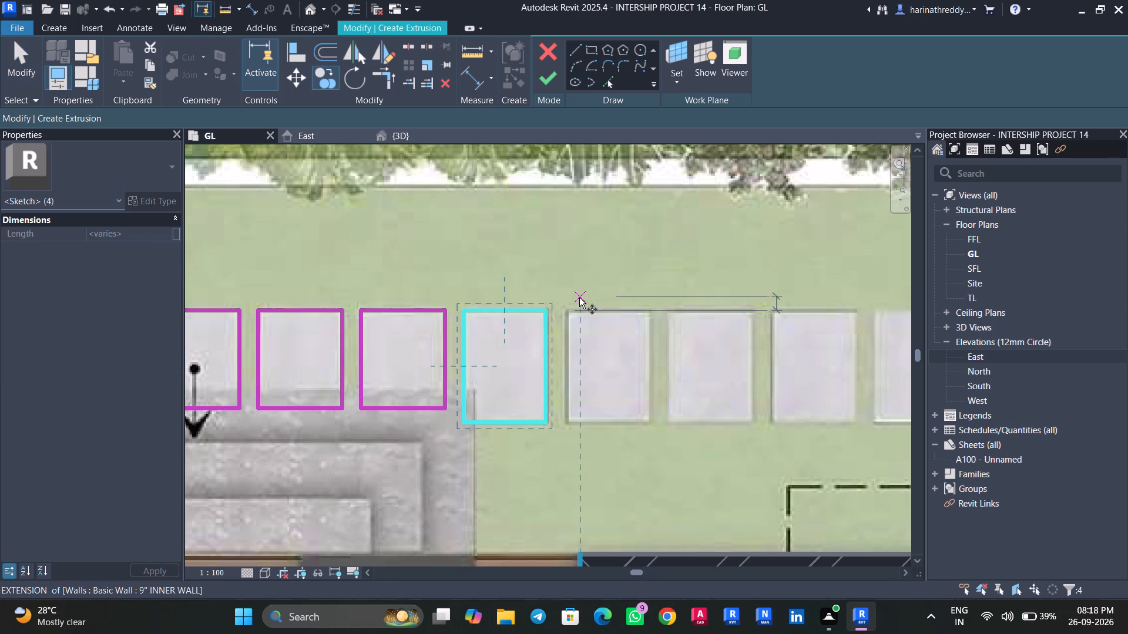
click(546, 309)
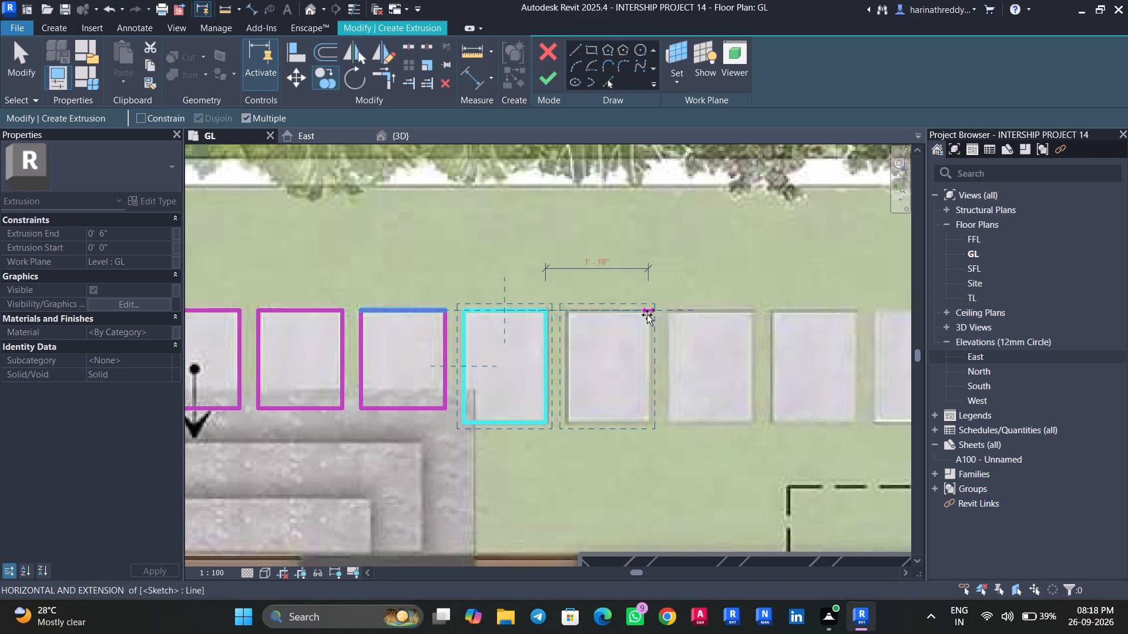
click(647, 315)
middle_drag(647, 315, 498, 316)
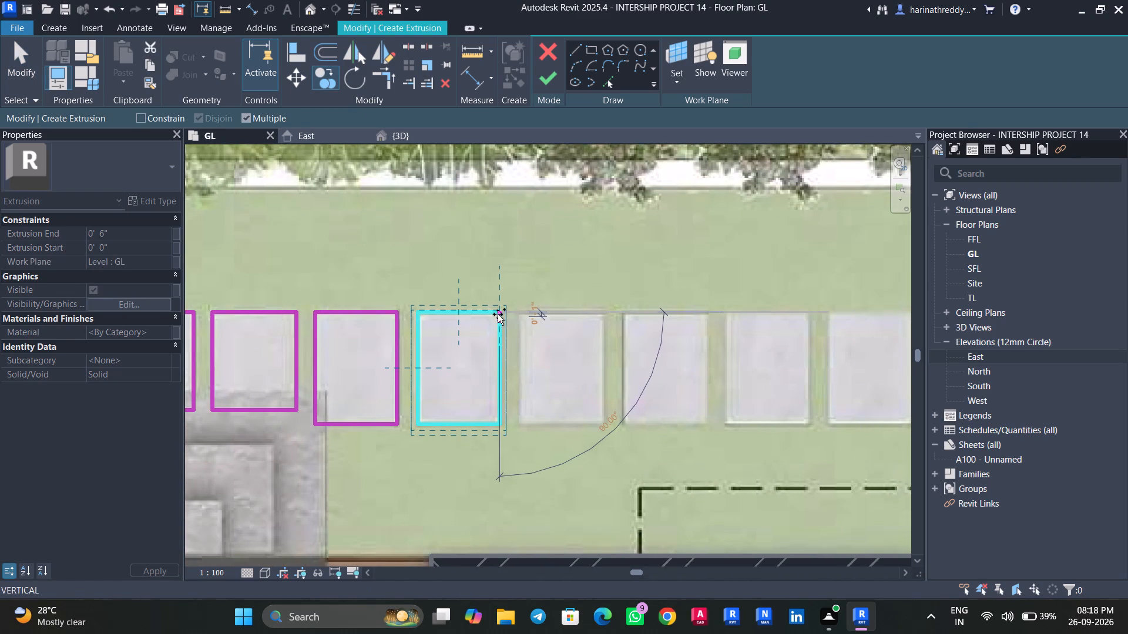
scroll(496, 312, up, 4)
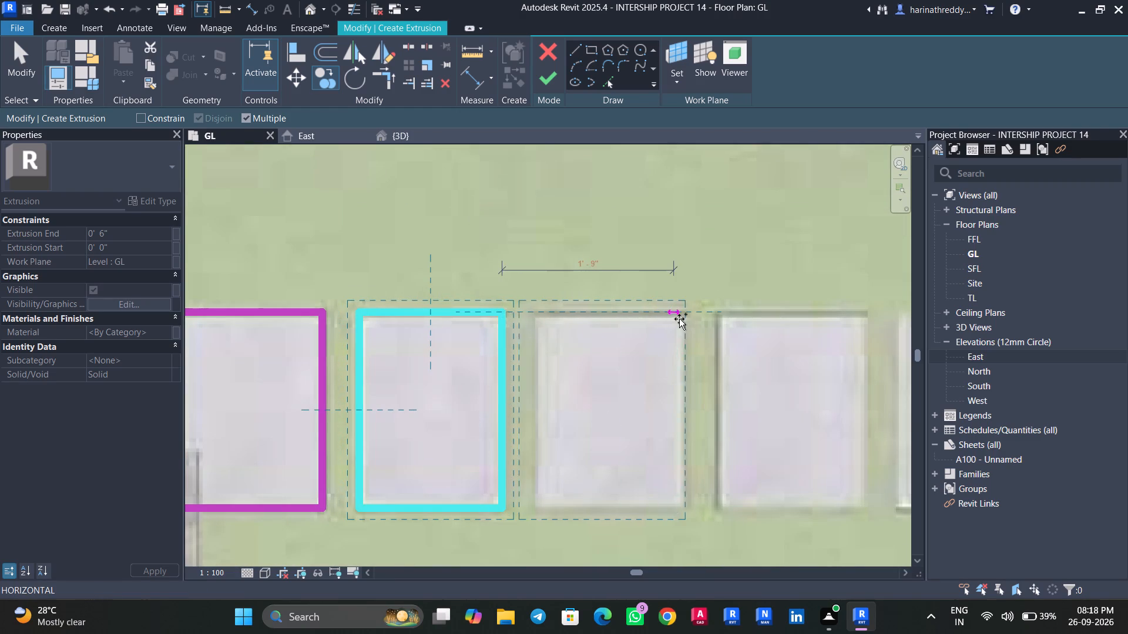
click(686, 317)
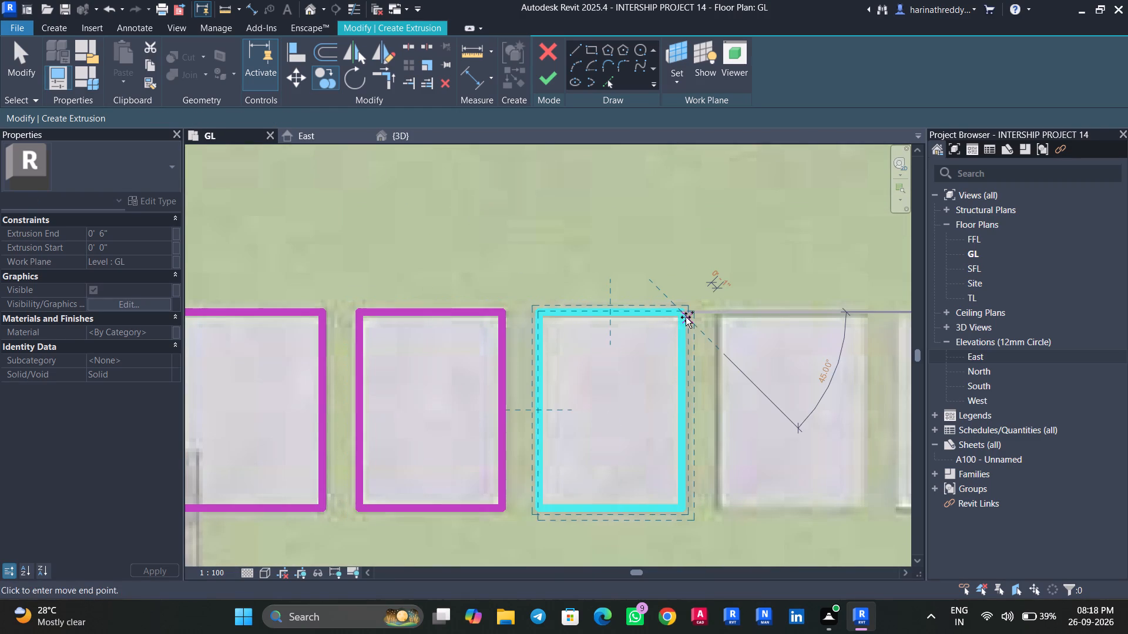
middle_drag(686, 317, 455, 317)
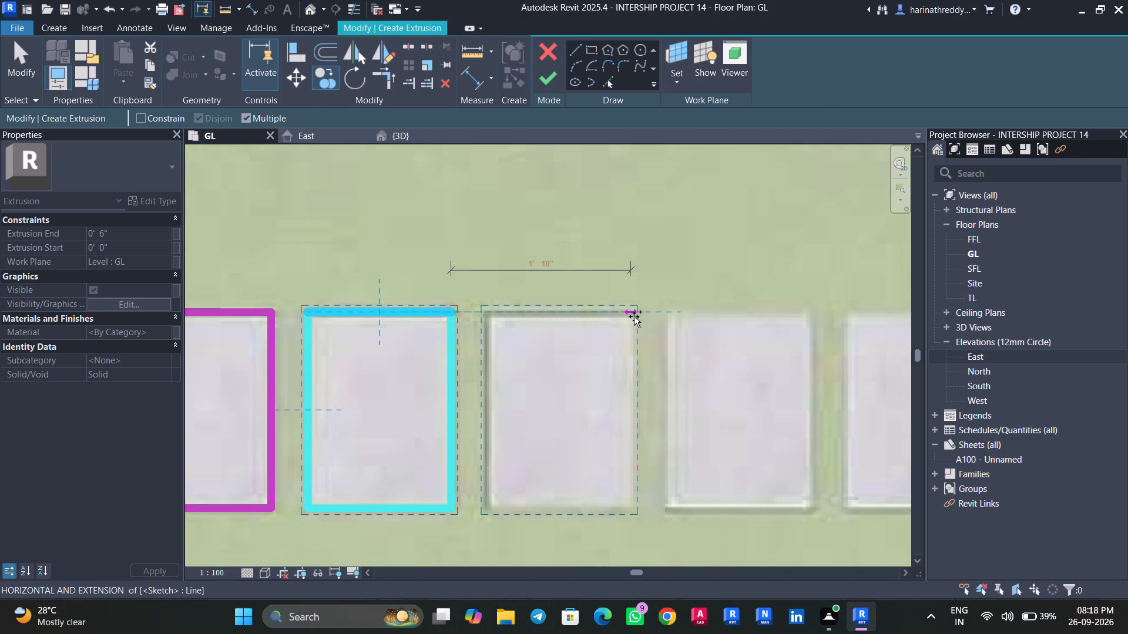
click(635, 316)
key(Escape)
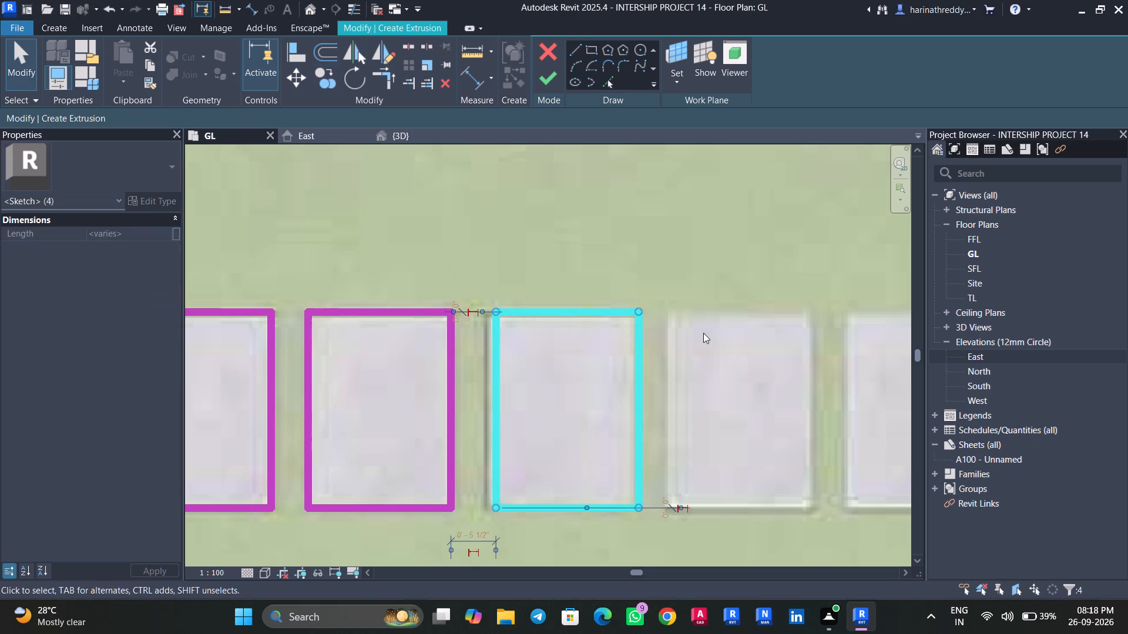
key(Escape)
key(Escape)
key(Escape)
Nudge the whole seventh rectangle slightly toward the sixth so it lines up with its stone.
drag(673, 539, 489, 298)
key(Left)
key(Left)
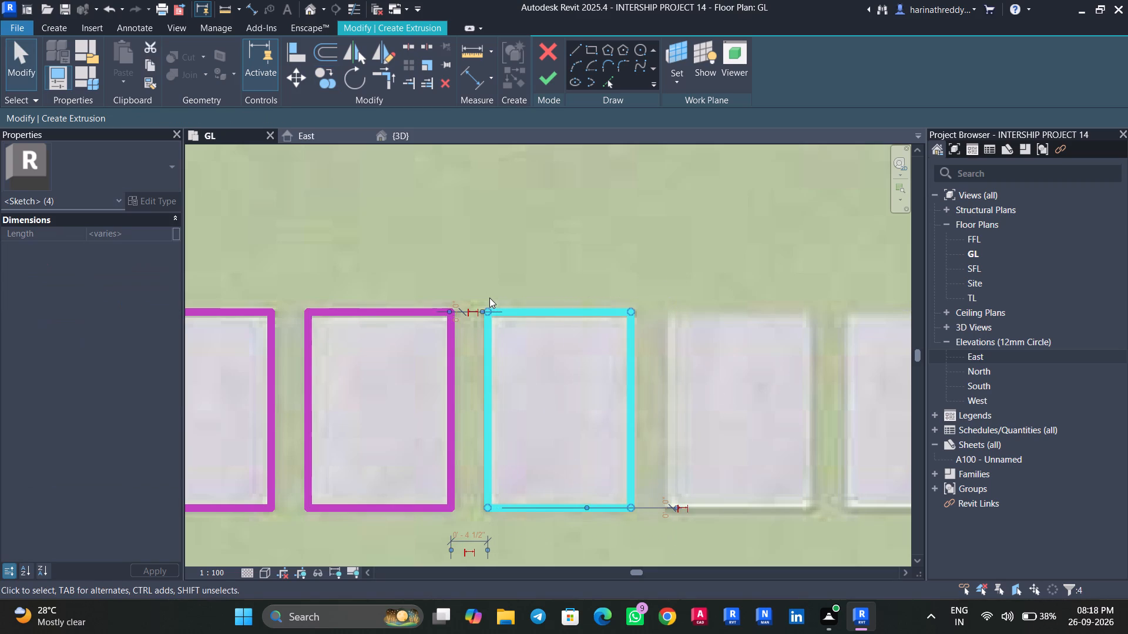
Copy the seventh rectangle onto the eighth and ninth stepping stones at 1' 10" intervals.
click(329, 78)
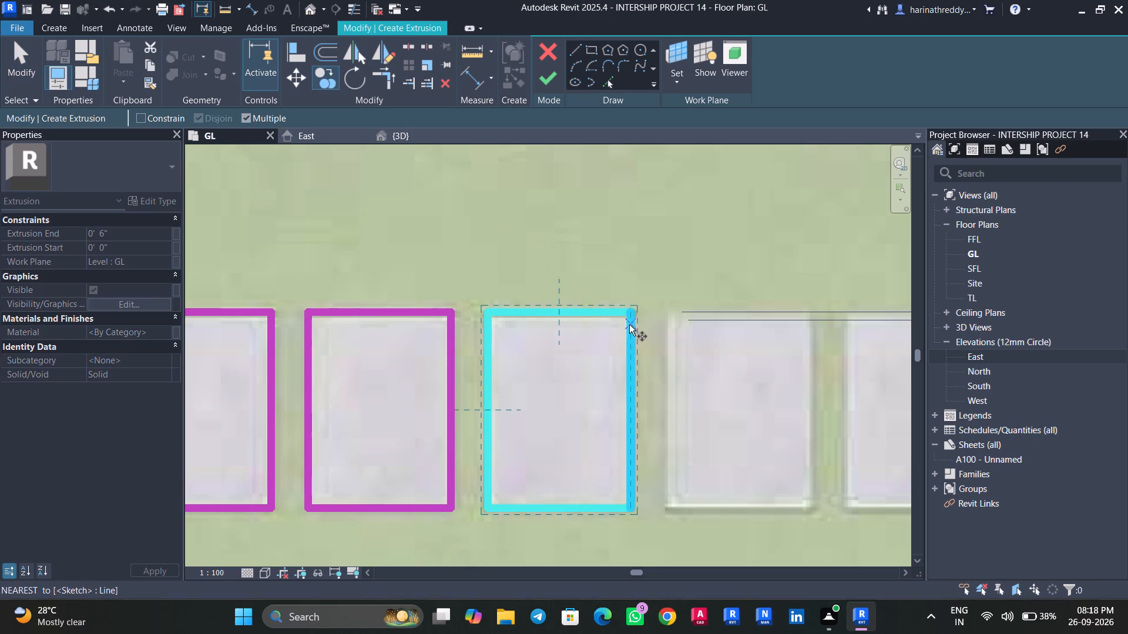
click(629, 312)
middle_drag(736, 323, 537, 310)
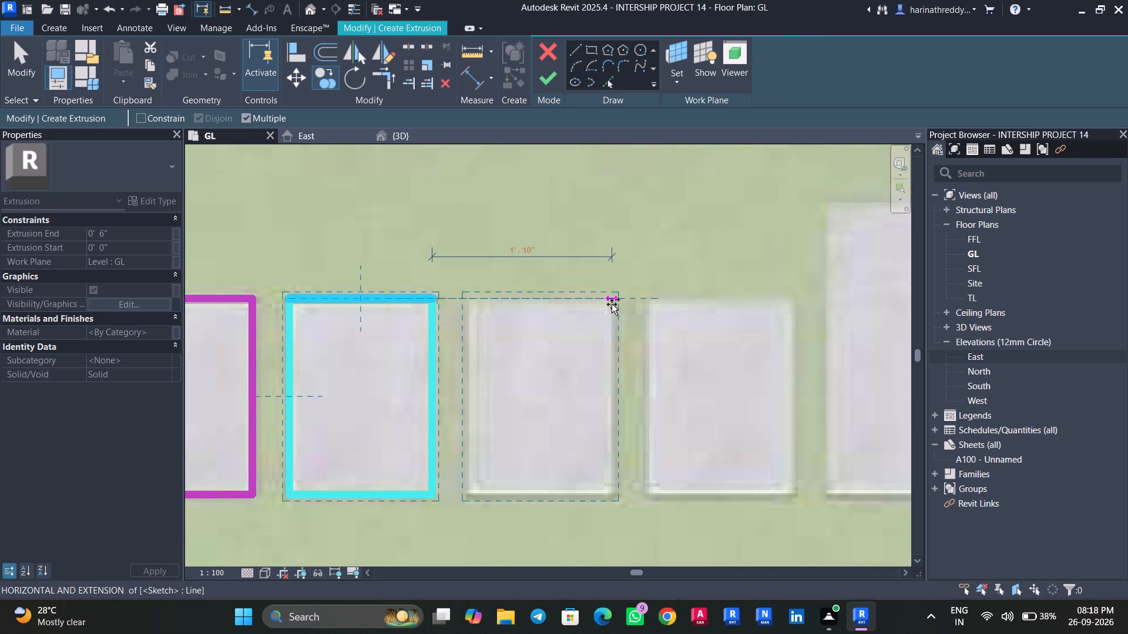
click(611, 303)
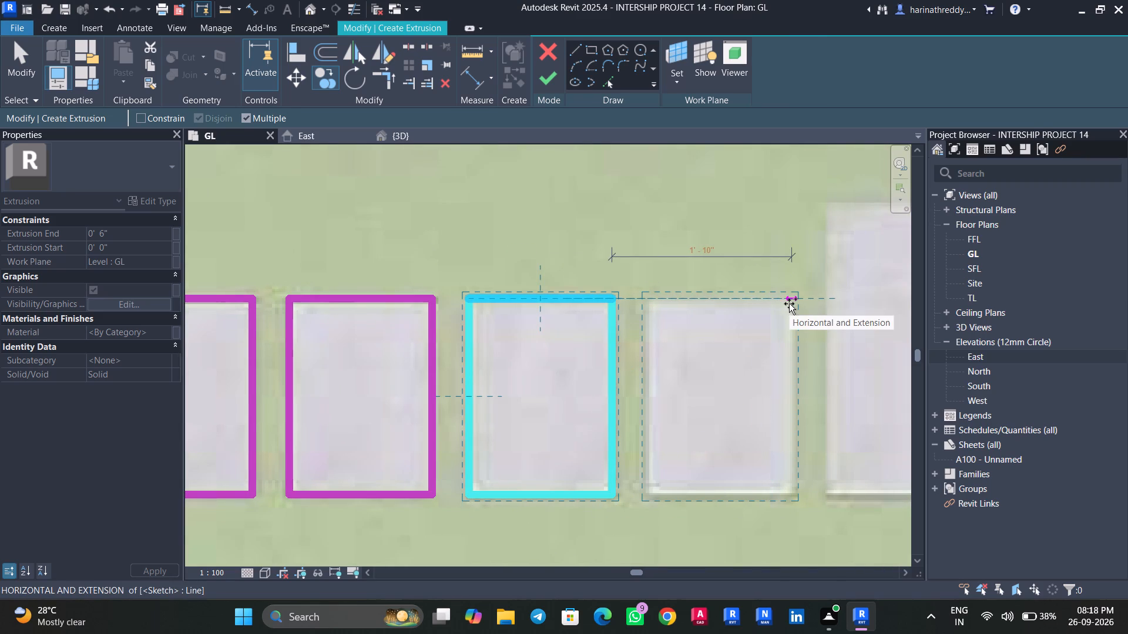
click(789, 303)
middle_drag(764, 318, 466, 319)
key(Escape)
key(Escape)
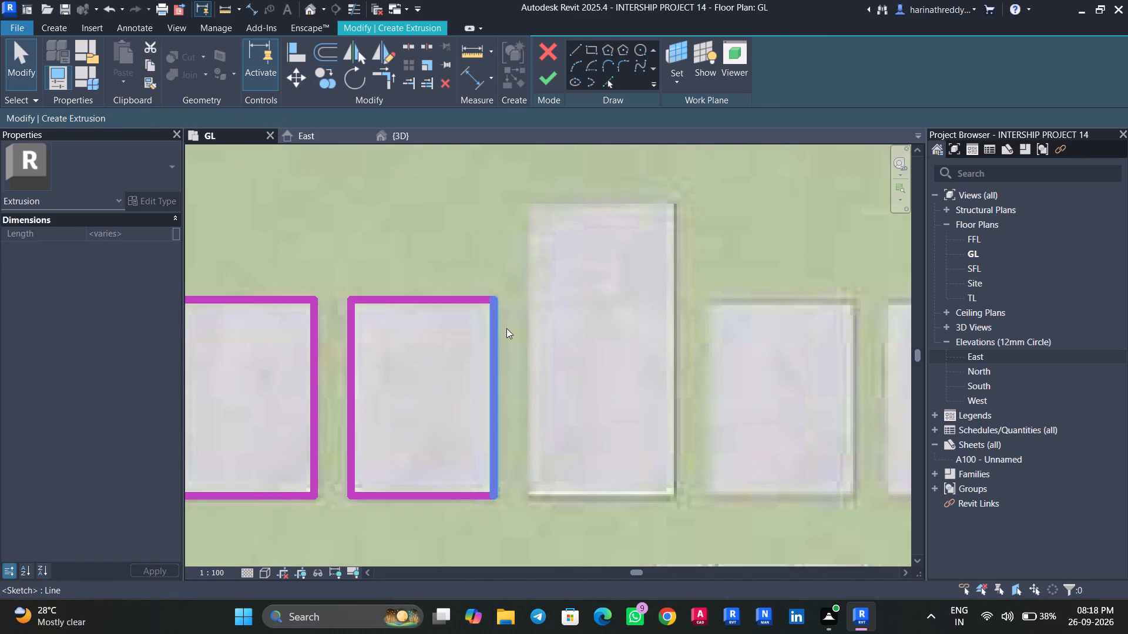
Copy the ninth rectangle onto the upper part of the first long stone and onto the two regular stones after it.
scroll(536, 379, down, 6)
drag(540, 464, 452, 332)
click(325, 80)
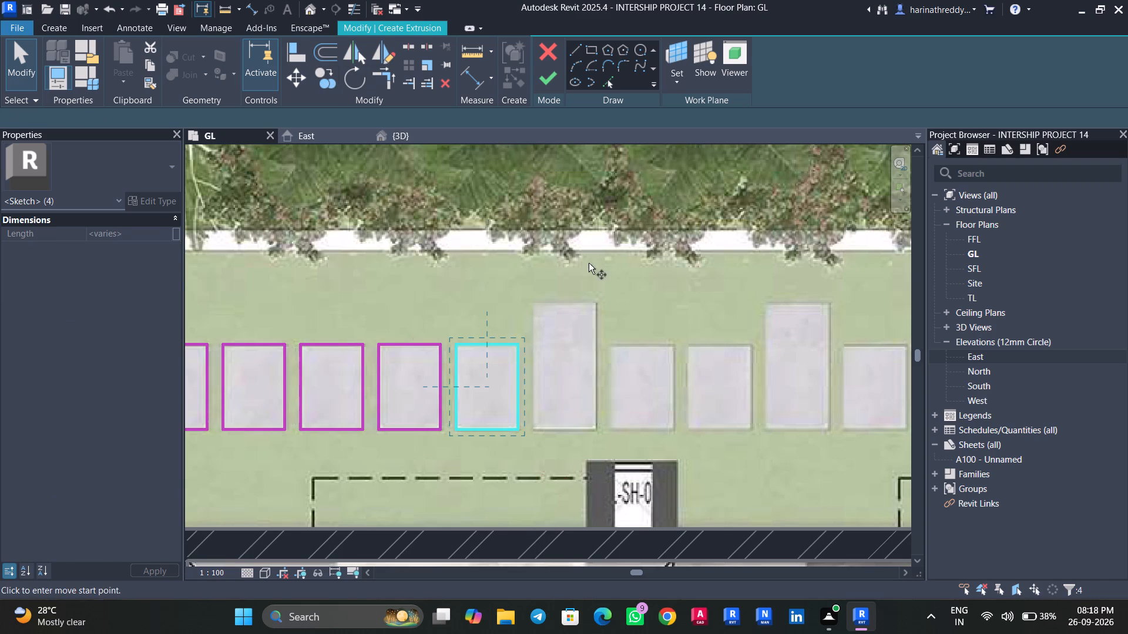
click(518, 345)
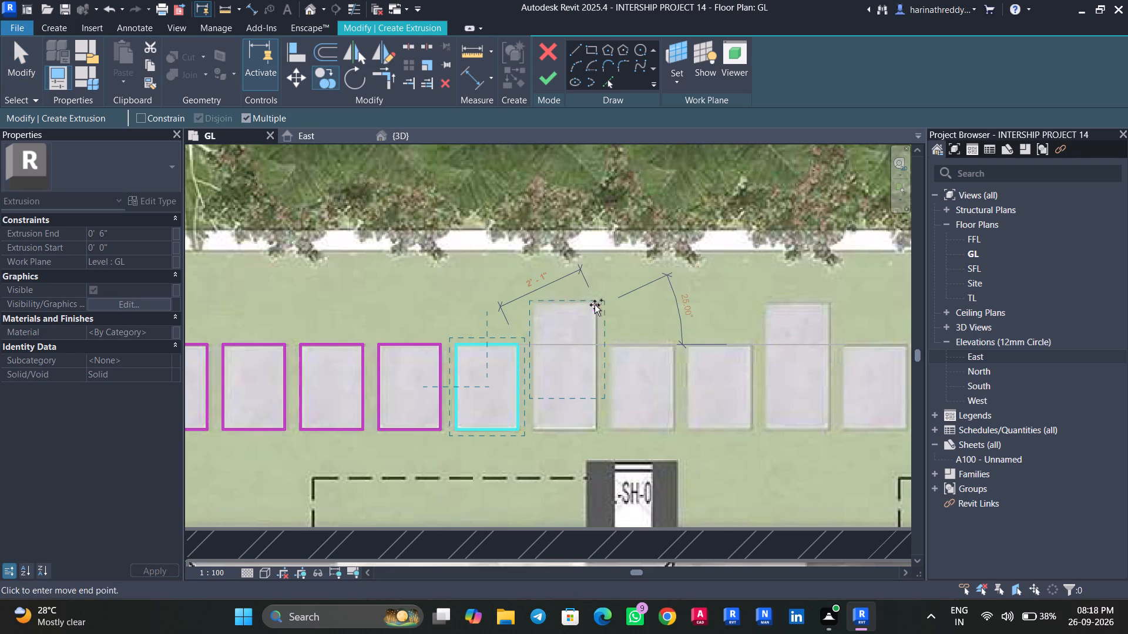
click(596, 303)
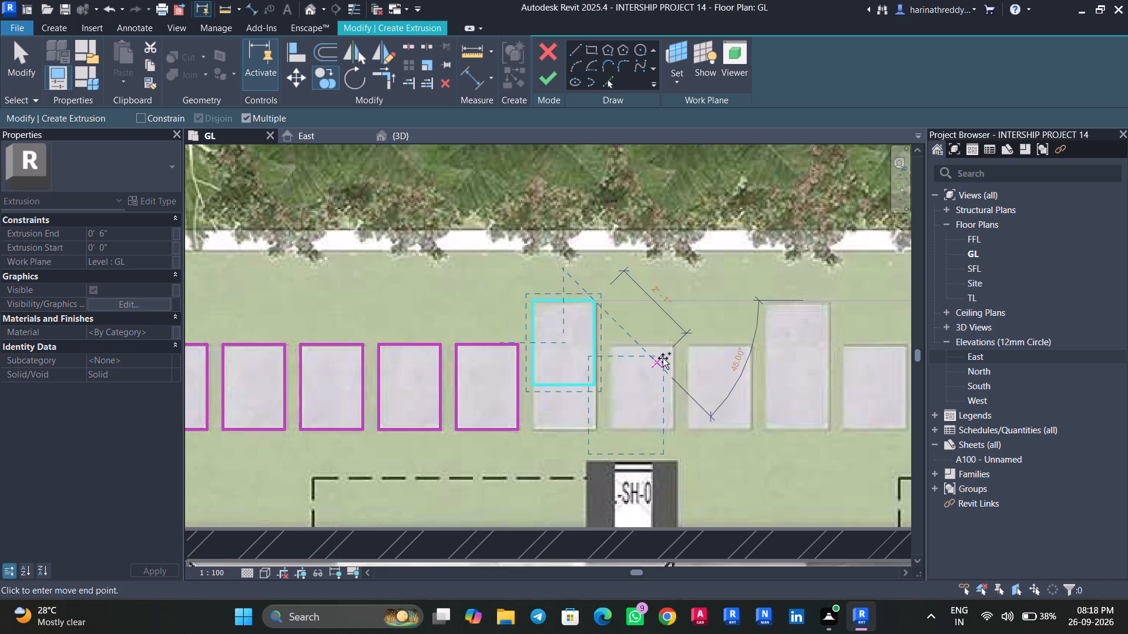
scroll(676, 349, up, 6)
scroll(679, 349, down, 1)
scroll(679, 349, up, 2)
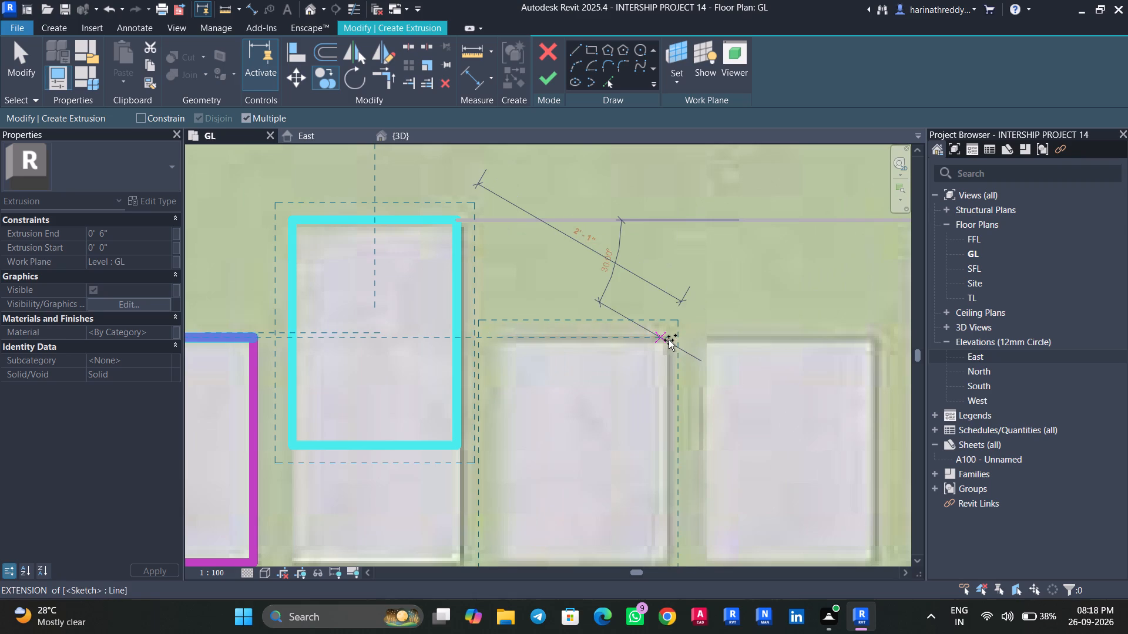
click(669, 340)
middle_drag(663, 353, 511, 291)
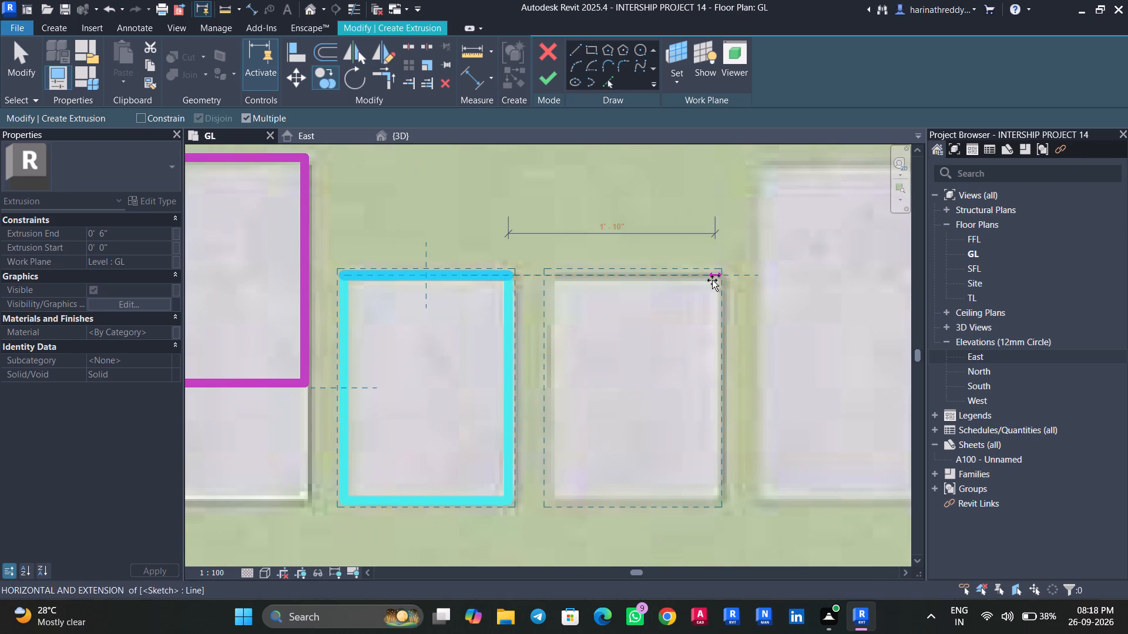
click(722, 284)
Copy the stepping-stone rectangle onto the upper part of the second long stone and the four regular stones after it.
middle_drag(706, 291, 411, 341)
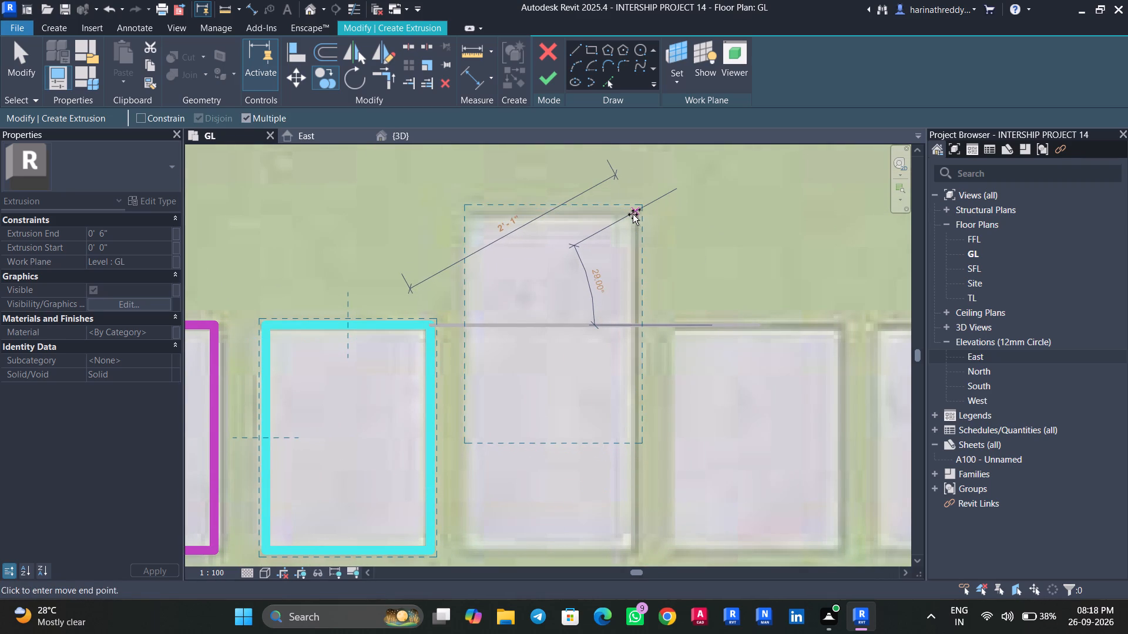
click(633, 217)
middle_drag(704, 297, 526, 297)
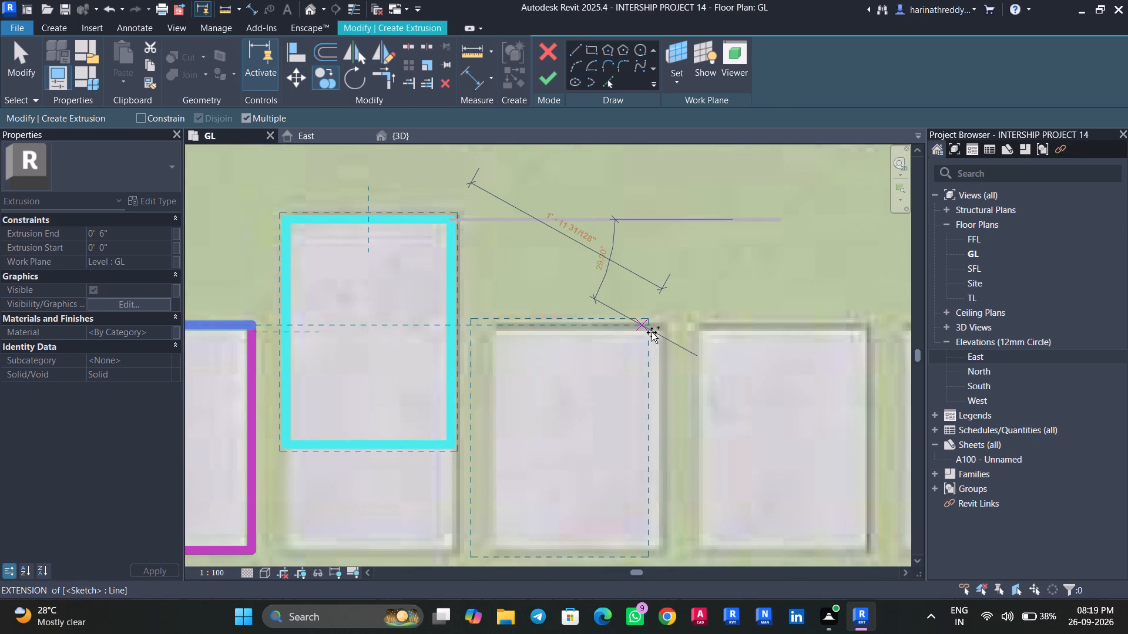
click(666, 331)
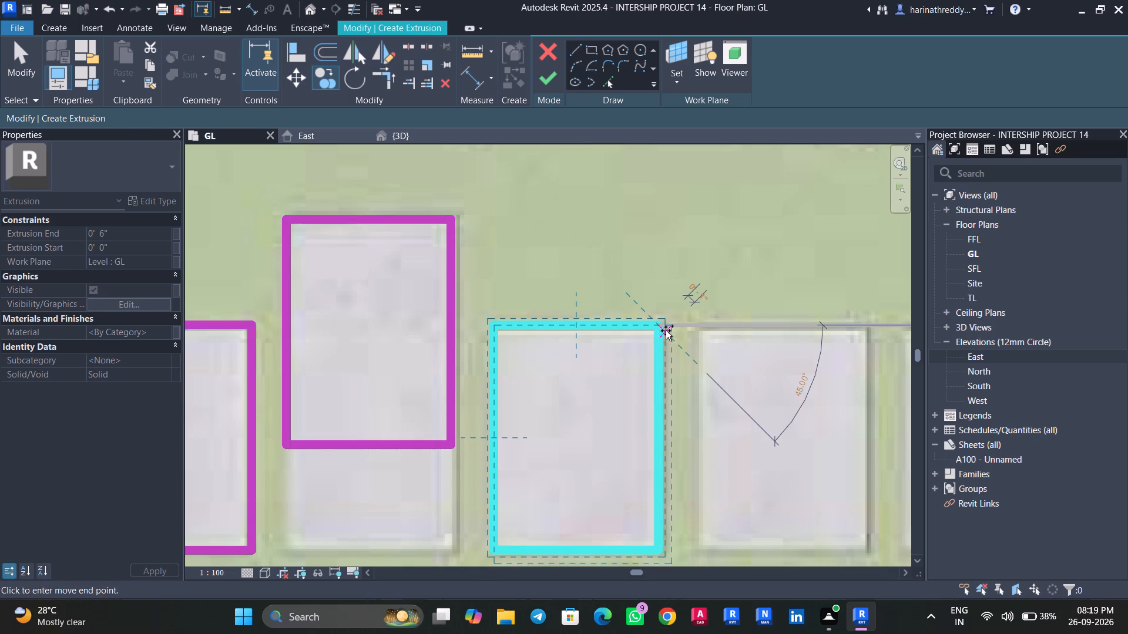
middle_drag(666, 331, 288, 332)
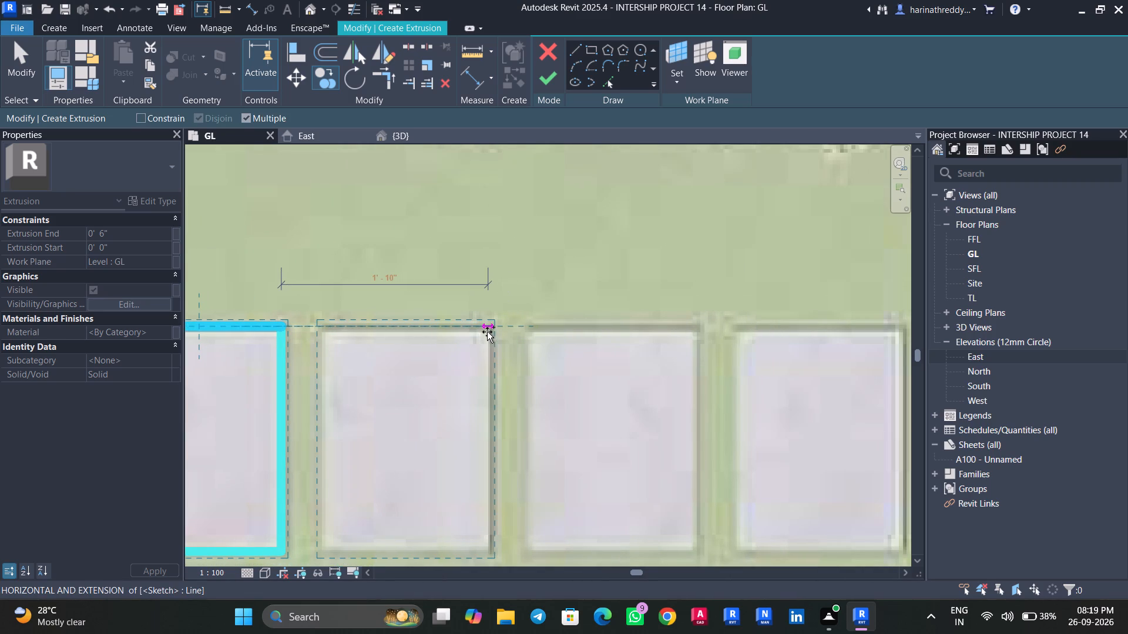
click(487, 331)
middle_drag(574, 338, 354, 338)
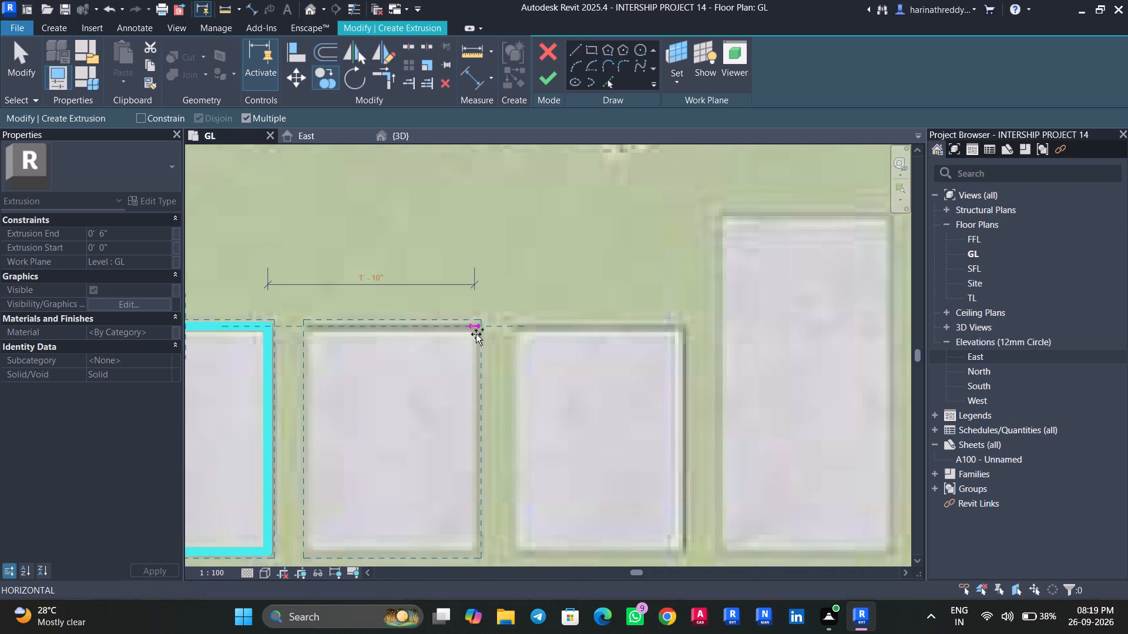
click(474, 333)
click(679, 333)
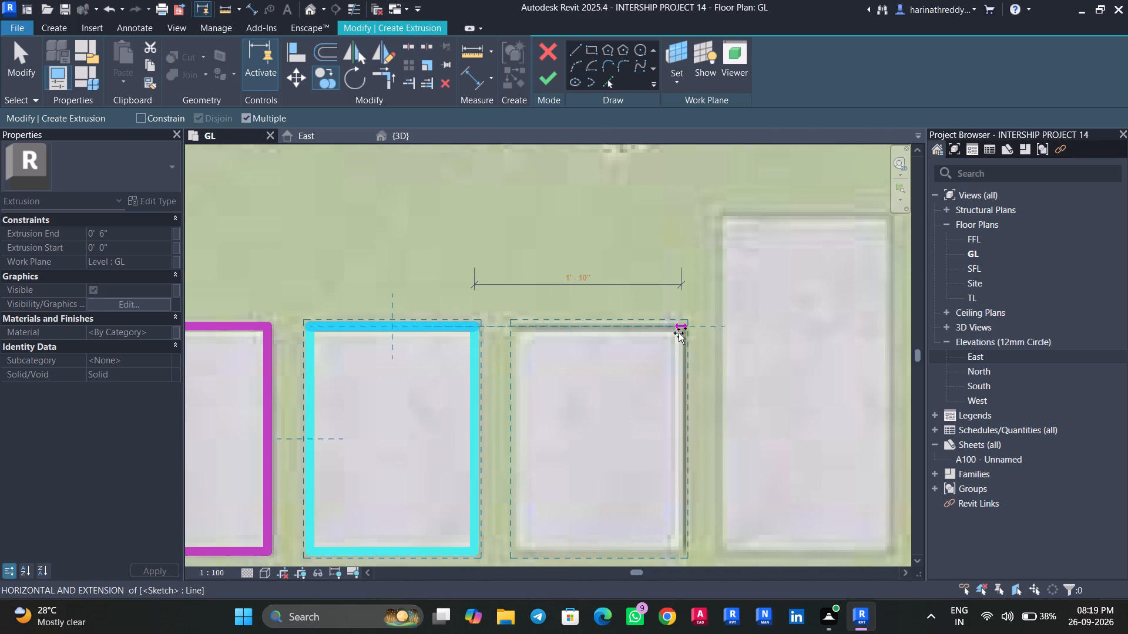
Copy the rectangle onto the upper part of the third long stone and onto the four regular stones after it.
middle_drag(673, 334, 352, 338)
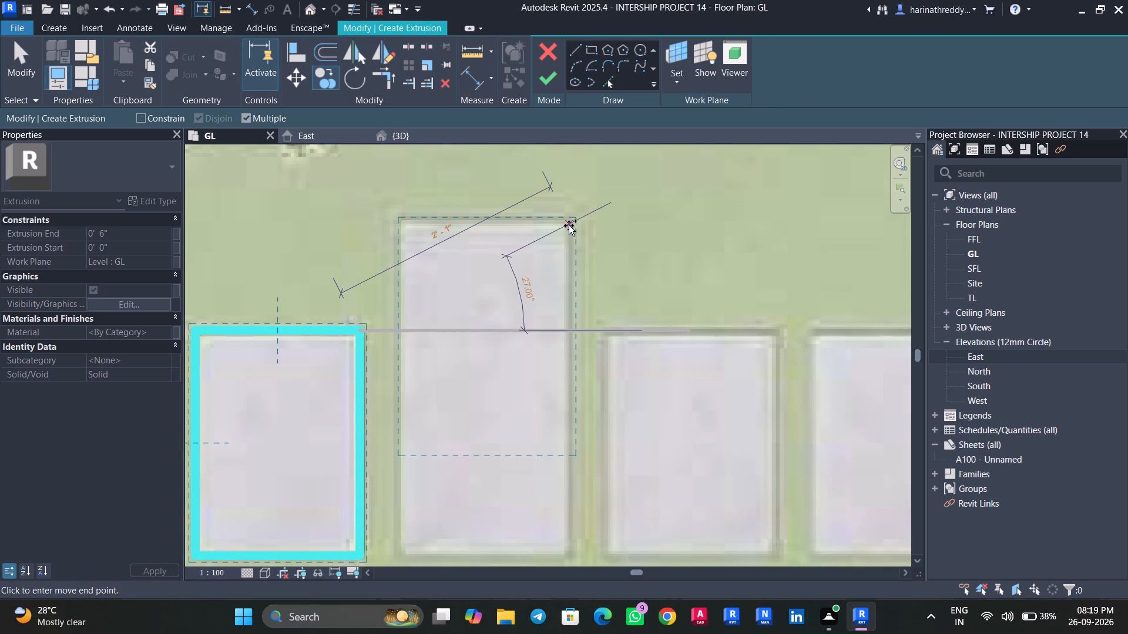
click(569, 225)
middle_drag(569, 292, 344, 274)
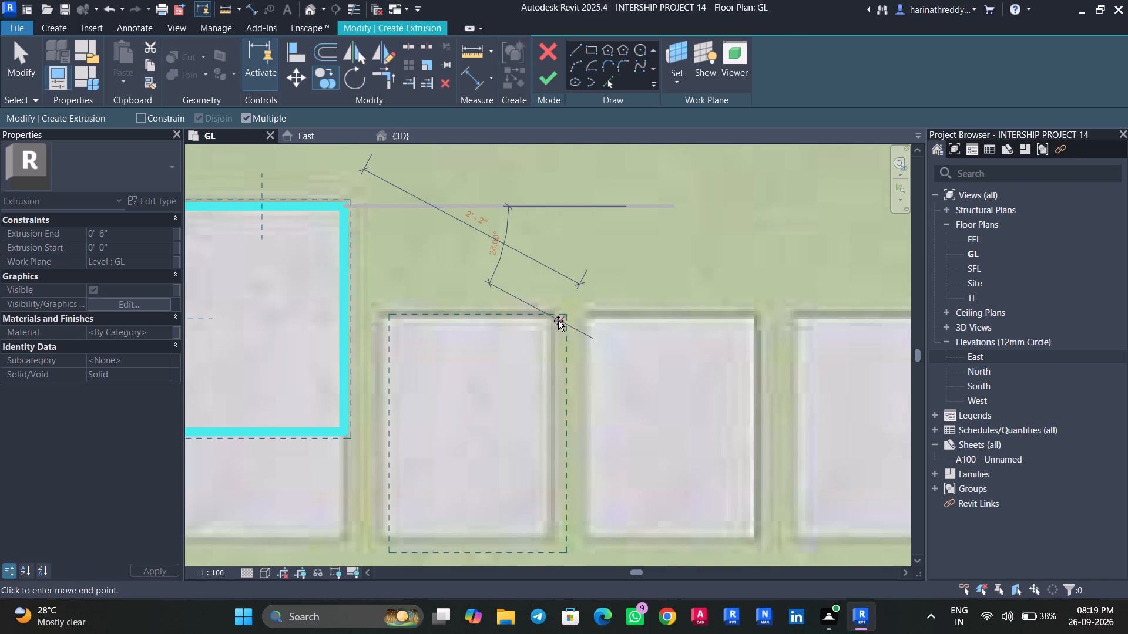
click(549, 318)
middle_drag(452, 322, 248, 321)
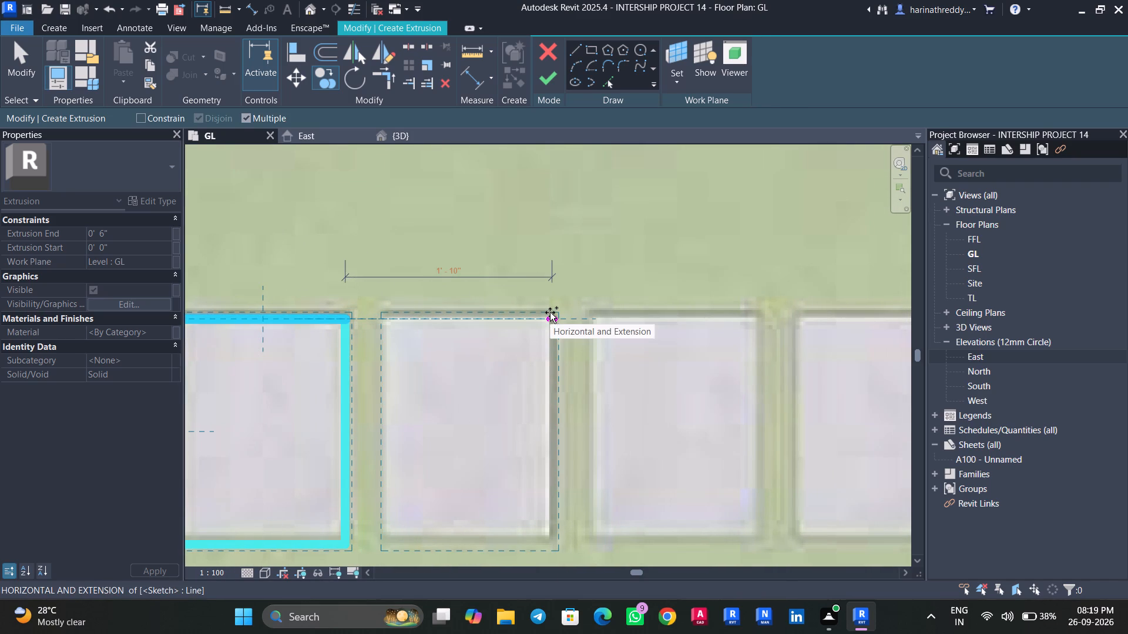
click(550, 311)
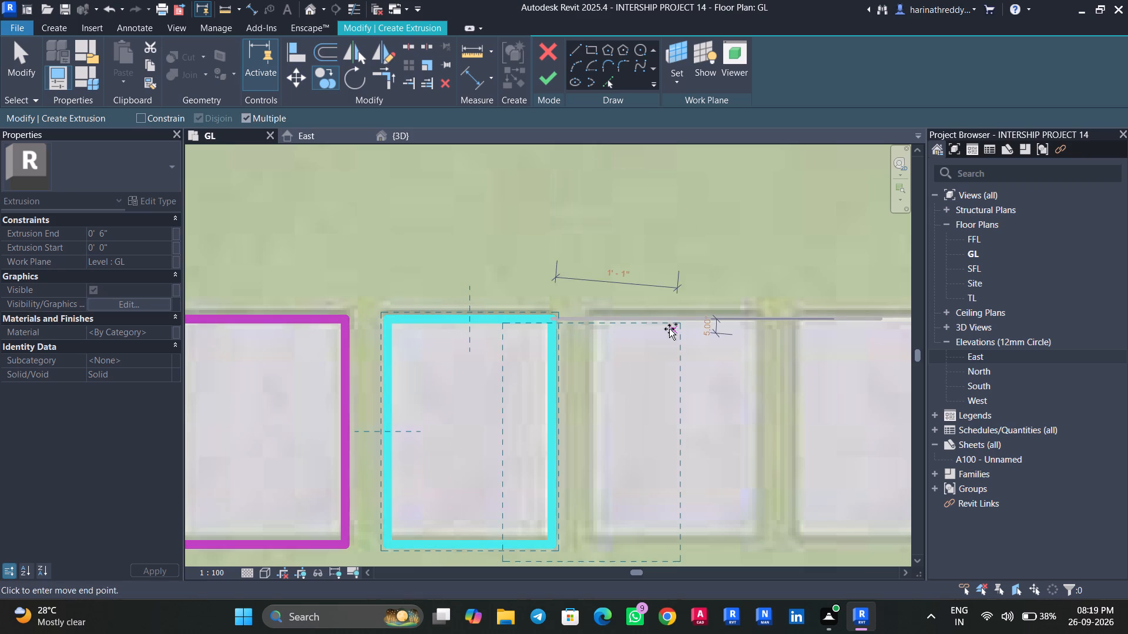
middle_drag(669, 328, 397, 341)
click(488, 326)
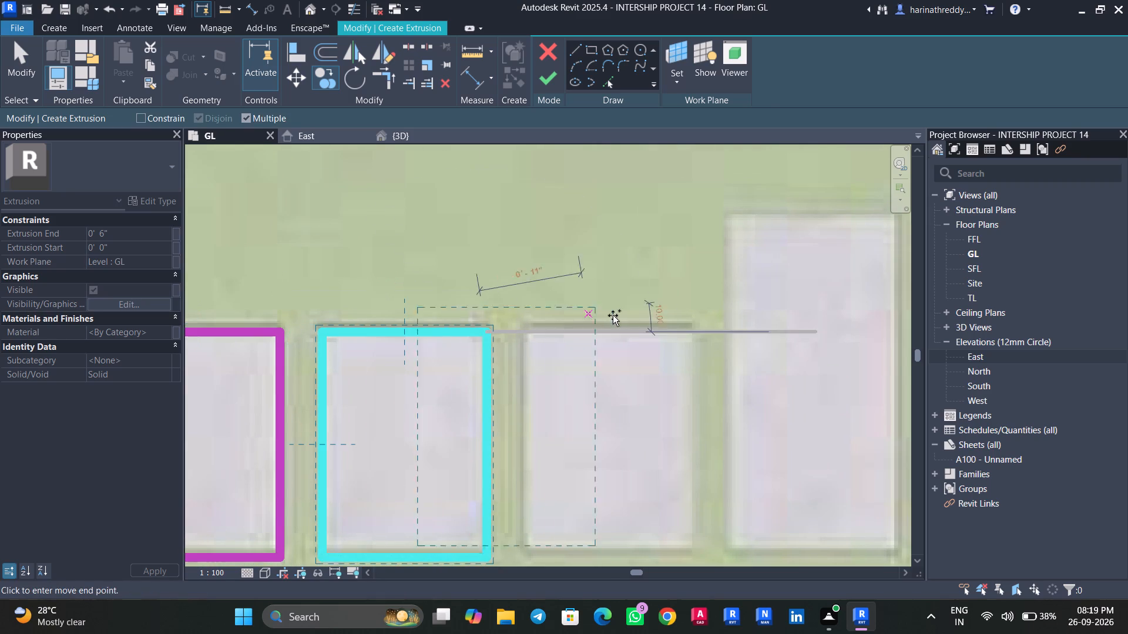
click(693, 326)
Copy the rectangle onto the upper part of the fourth long stone, the three regular stones after it and the wide last stone.
middle_drag(689, 327, 326, 331)
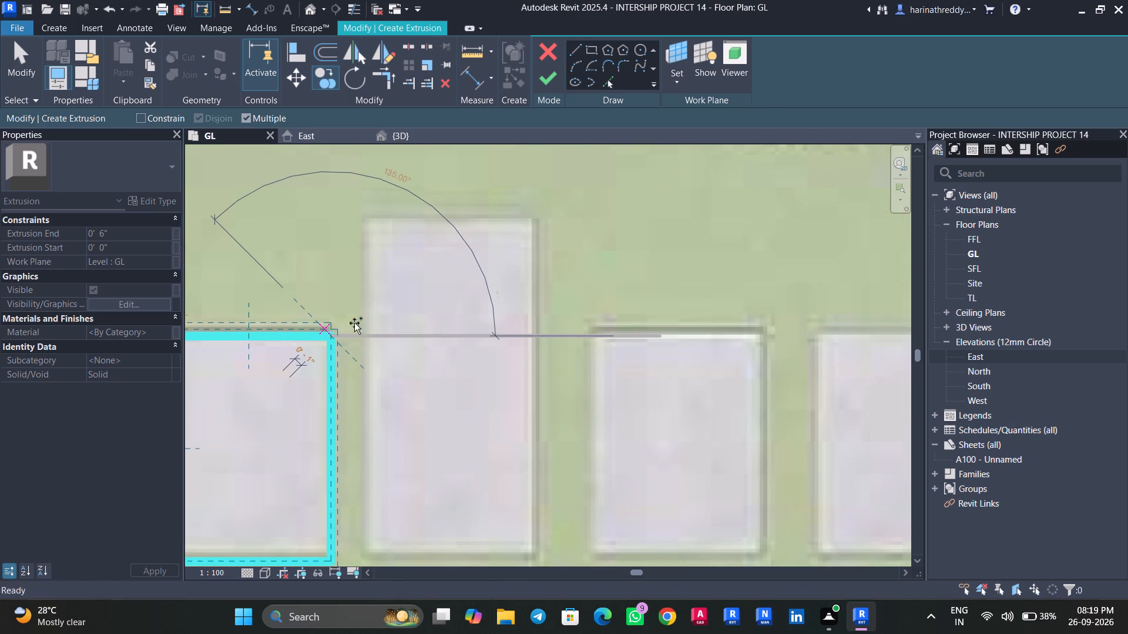
click(533, 221)
middle_drag(581, 299, 375, 254)
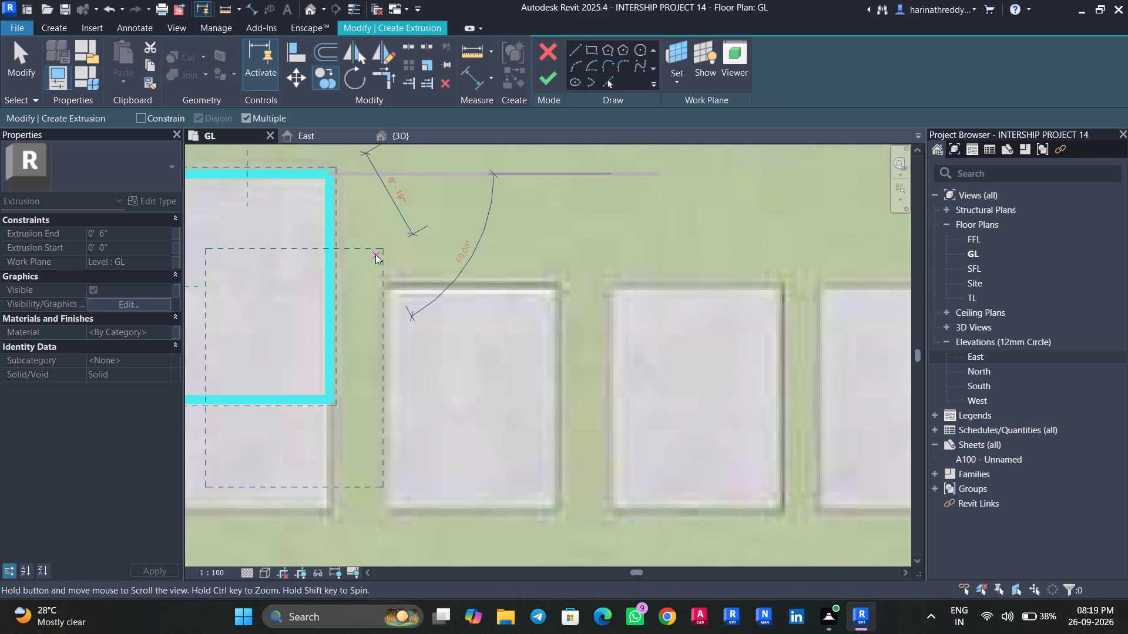
click(553, 289)
middle_drag(599, 291, 451, 293)
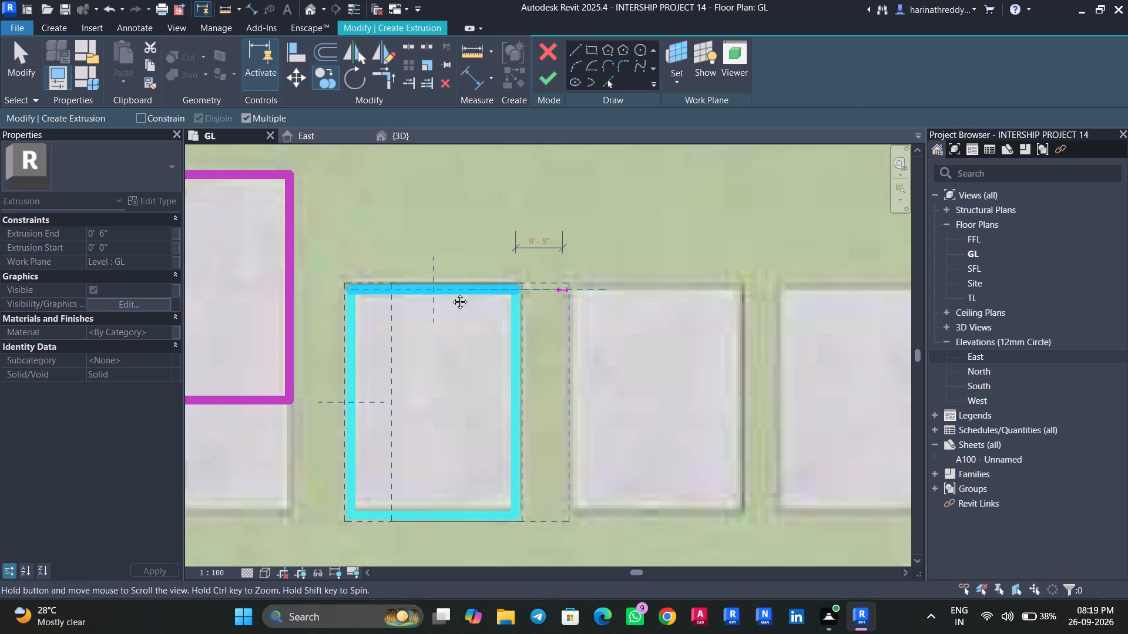
middle_drag(451, 293, 347, 293)
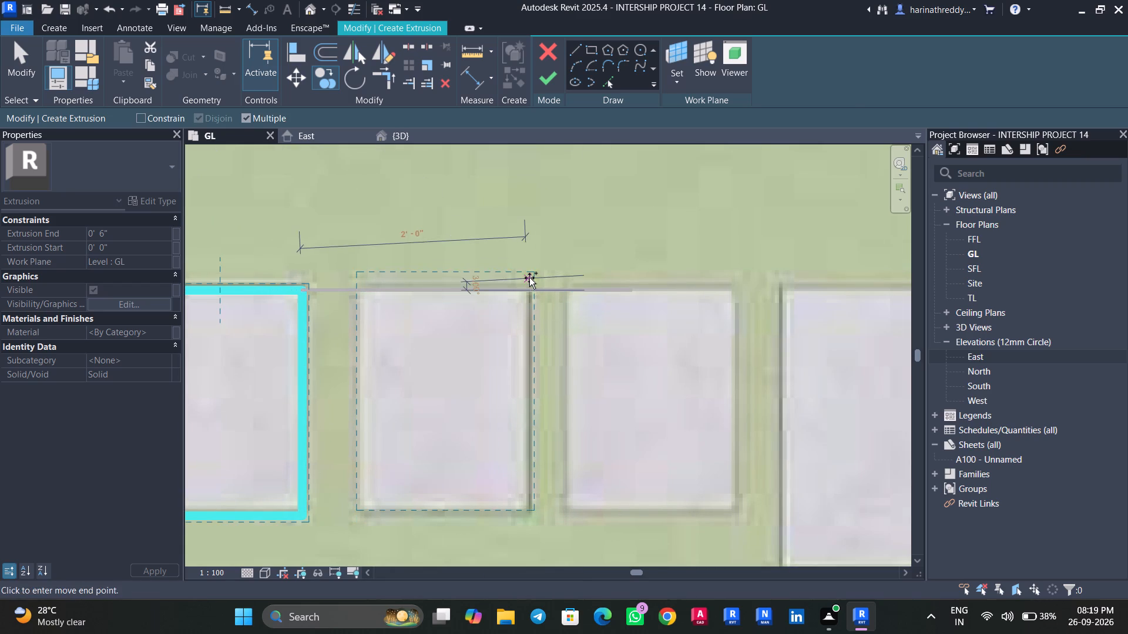
click(530, 285)
middle_drag(587, 297, 333, 299)
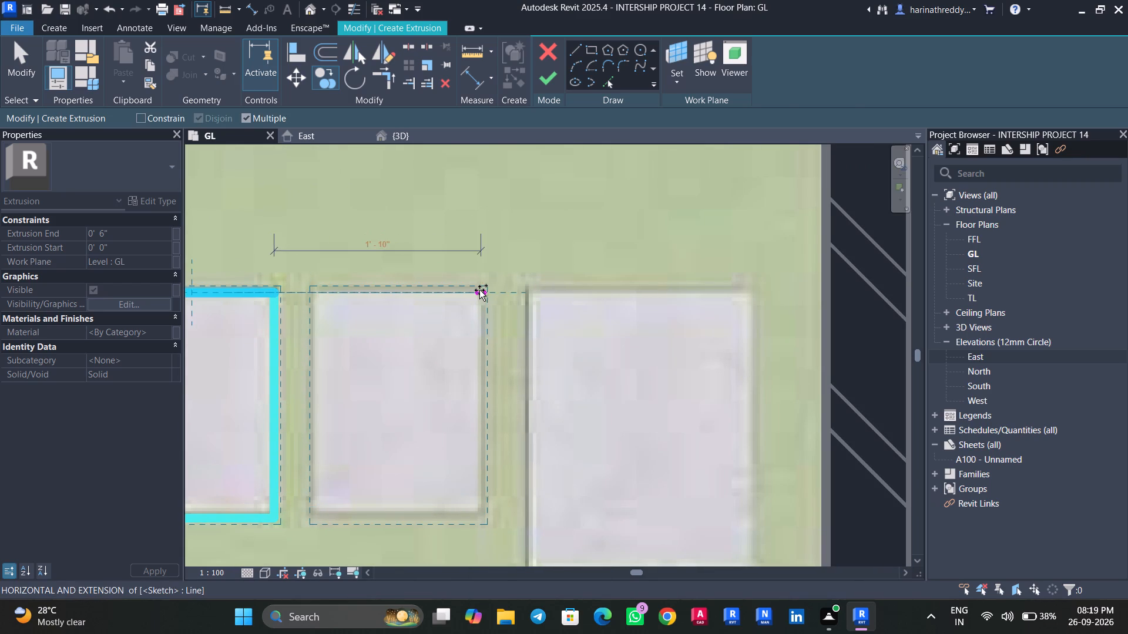
click(479, 290)
middle_drag(569, 295, 331, 225)
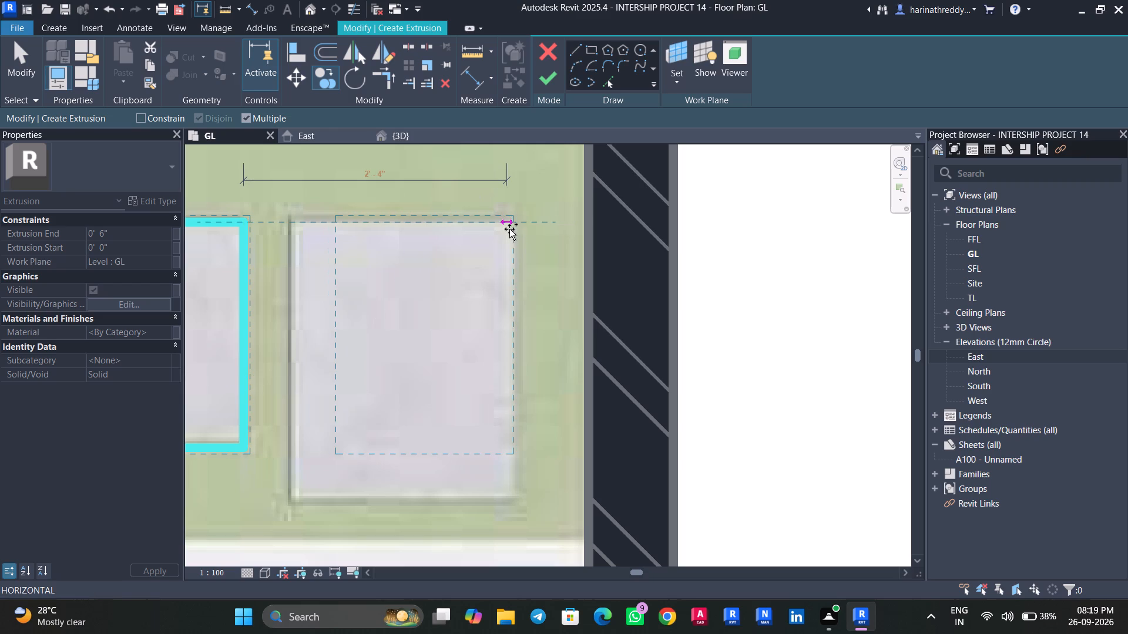
click(509, 229)
key(Escape)
key(Escape)
key(Escape)
Stretch the last rectangle to match the wide stone: about 1' 11" wide, with its bottom edge lowered about 5".
scroll(457, 268, down, 2)
scroll(457, 268, up, 1)
scroll(457, 268, down, 7)
middle_drag(449, 276, 542, 282)
scroll(502, 284, up, 6)
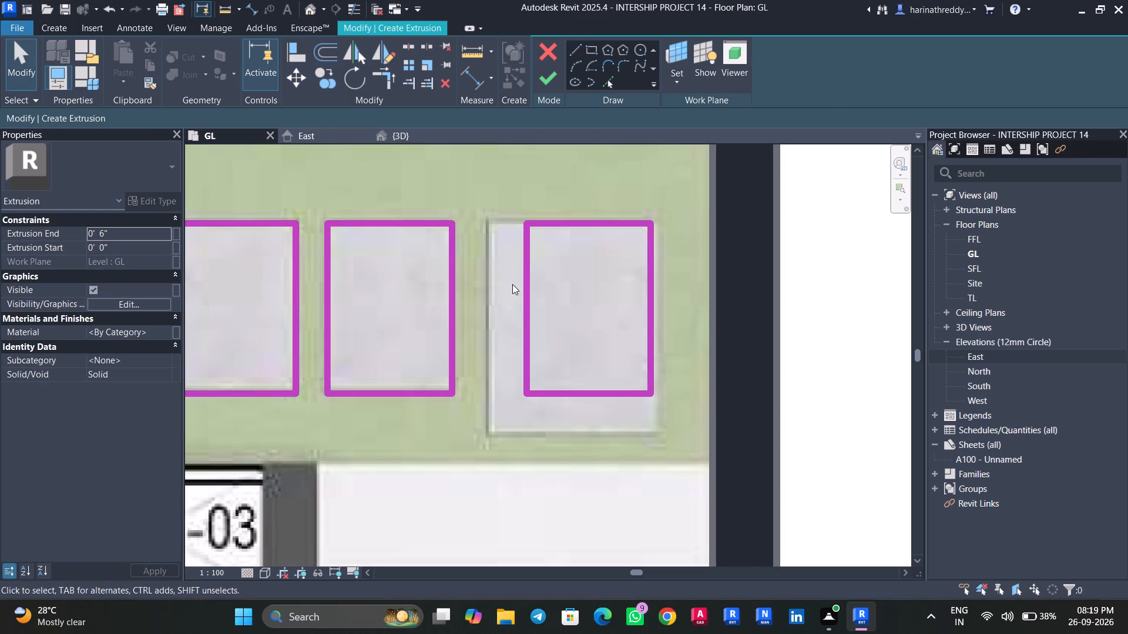
click(518, 284)
click(519, 288)
scroll(521, 291, up, 3)
click(521, 291)
drag(526, 304, 516, 302)
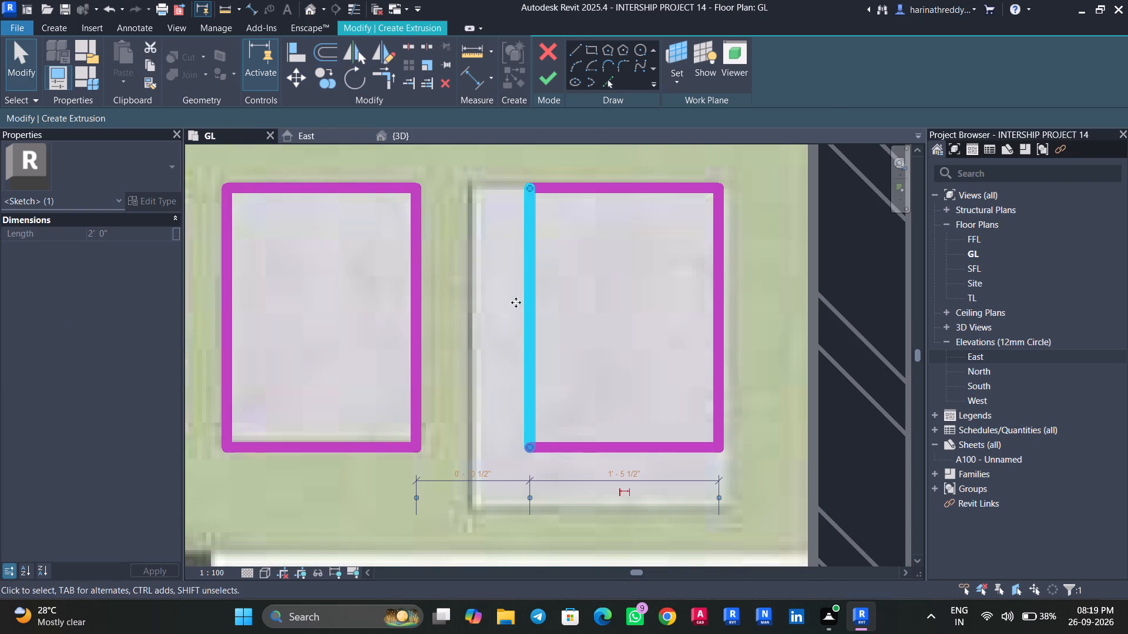
drag(516, 302, 471, 301)
key(Escape)
middle_drag(528, 321, 503, 221)
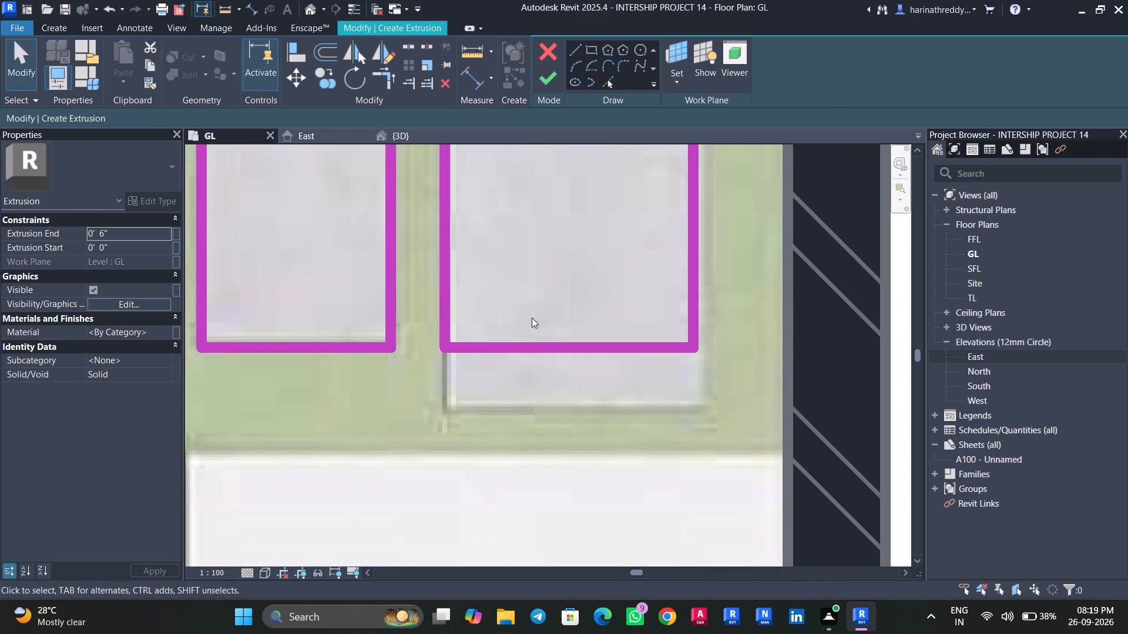
click(540, 336)
click(543, 343)
drag(558, 350, 553, 403)
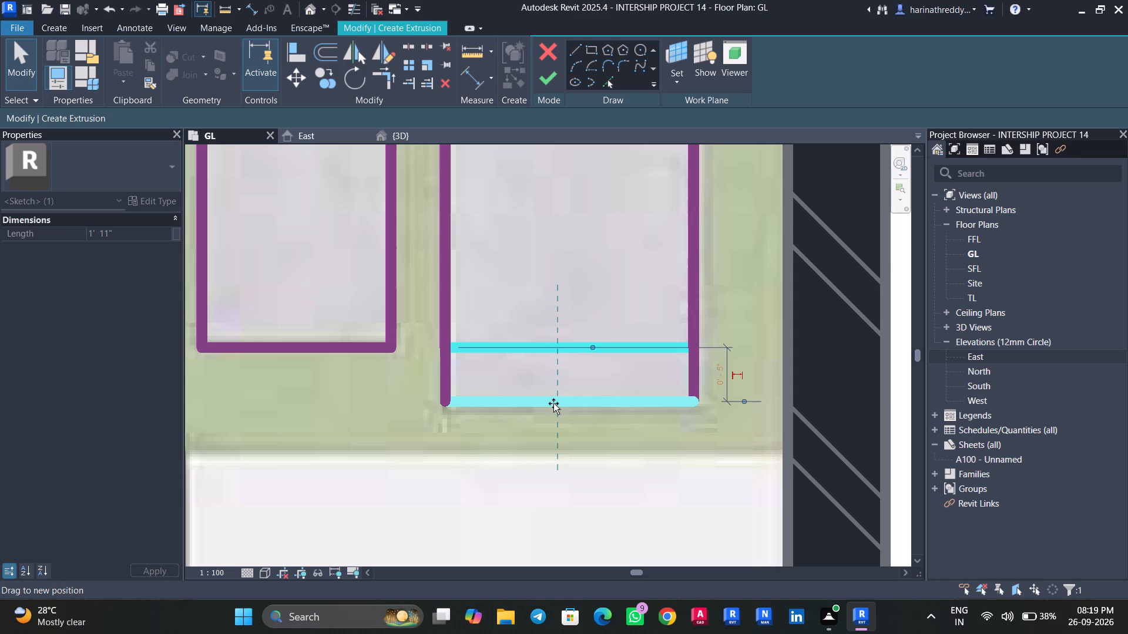
drag(553, 403, 554, 403)
key(Escape)
Extend the fourth long stone's rectangle by moving its bottom edge down to the stone's lower end.
scroll(537, 341, down, 7)
middle_drag(416, 350, 543, 360)
middle_drag(398, 367, 509, 386)
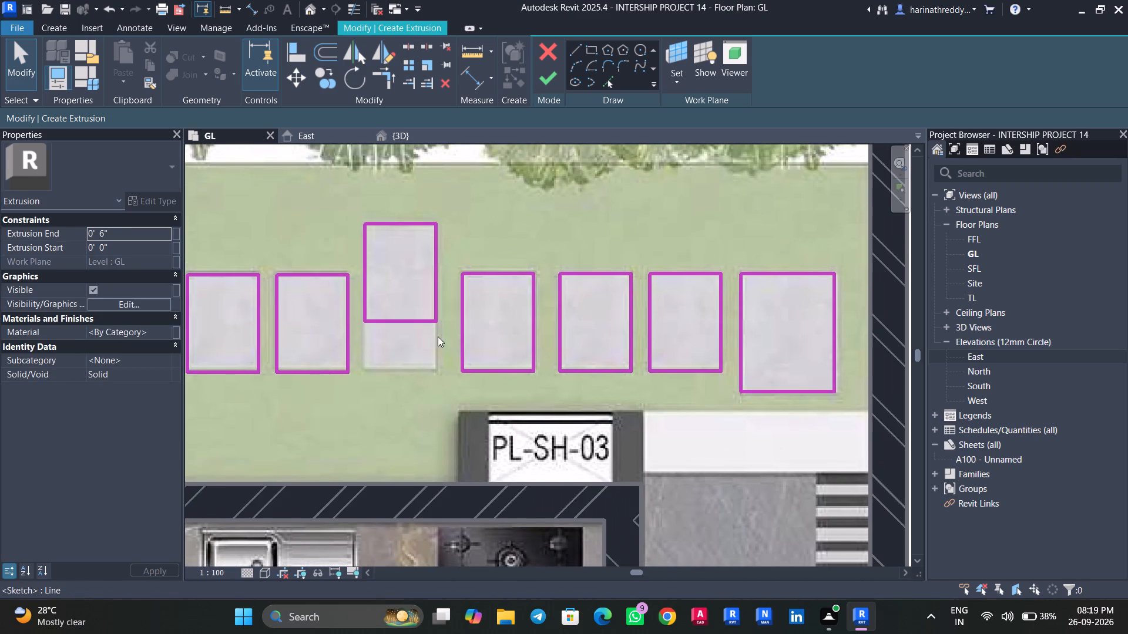
click(404, 318)
scroll(389, 342, up, 4)
middle_drag(401, 342, 482, 326)
scroll(482, 328, up, 1)
drag(482, 286, 483, 366)
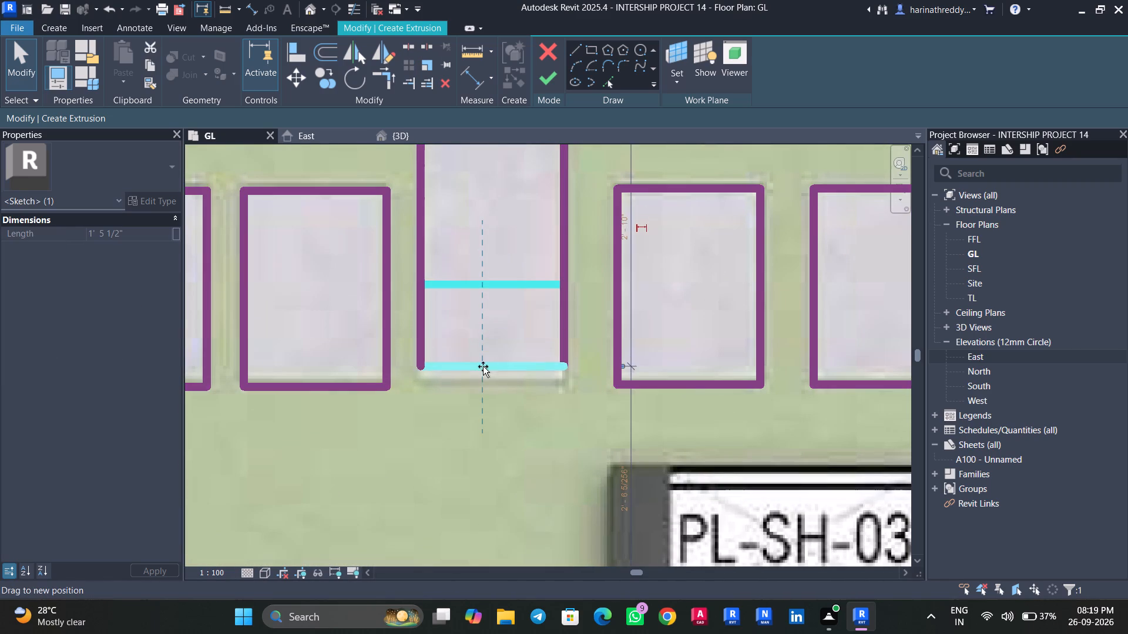
drag(483, 366, 486, 382)
key(Escape)
Raise the bottom edges of the fourth long rectangle and the regular rectangle just before it slightly to match their stones.
click(341, 382)
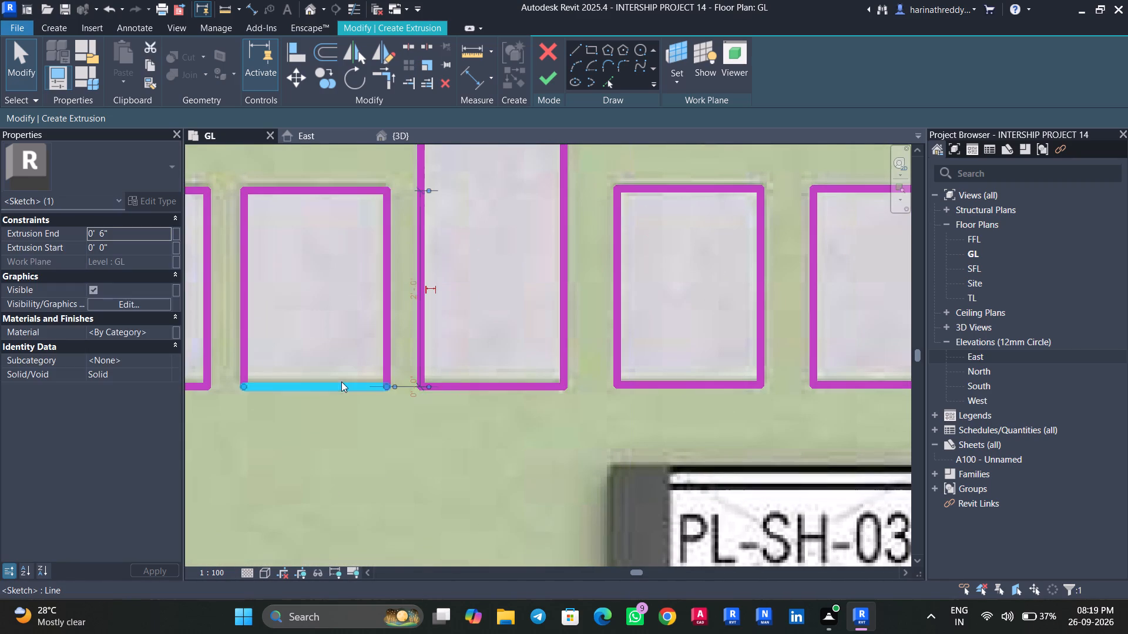
scroll(331, 389, up, 4)
drag(331, 391, 341, 374)
key(Escape)
click(560, 392)
drag(590, 387, 593, 366)
key(Escape)
Raise the bottom edges of the three regular rectangles between the fourth long stone and the wide last stone to fit the stones.
scroll(579, 388, down, 7)
click(723, 383)
scroll(729, 391, up, 2)
drag(728, 388, 587, 388)
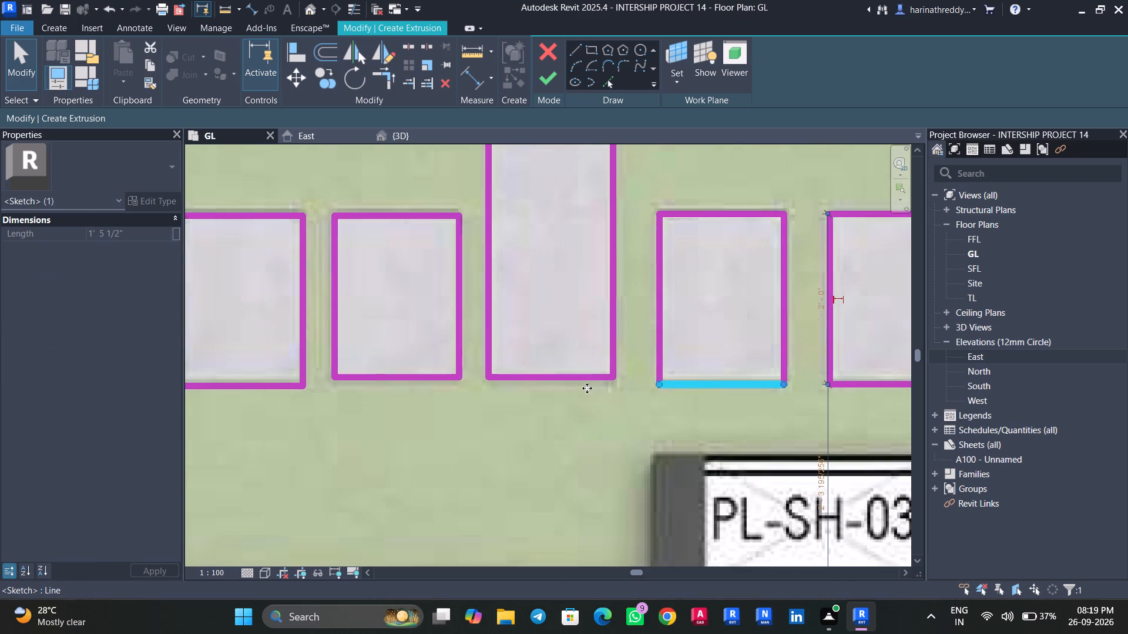
drag(587, 388, 466, 389)
middle_drag(579, 427, 262, 412)
drag(432, 373, 434, 358)
key(Escape)
click(544, 369)
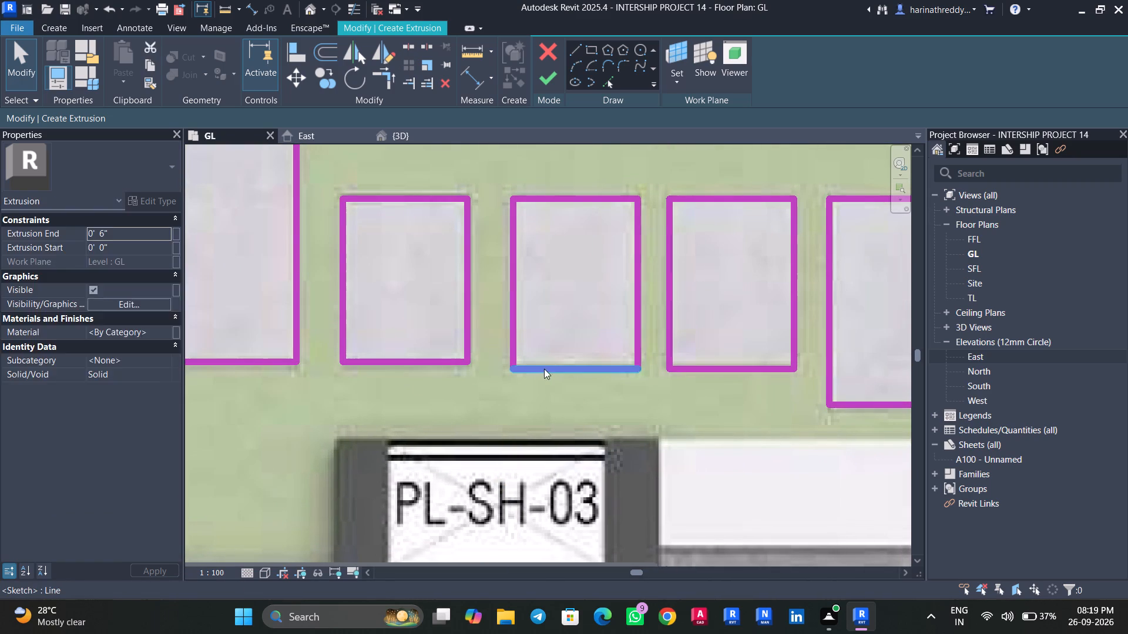
drag(573, 369, 572, 358)
key(Escape)
middle_drag(569, 397, 307, 386)
click(486, 356)
drag(486, 359, 489, 337)
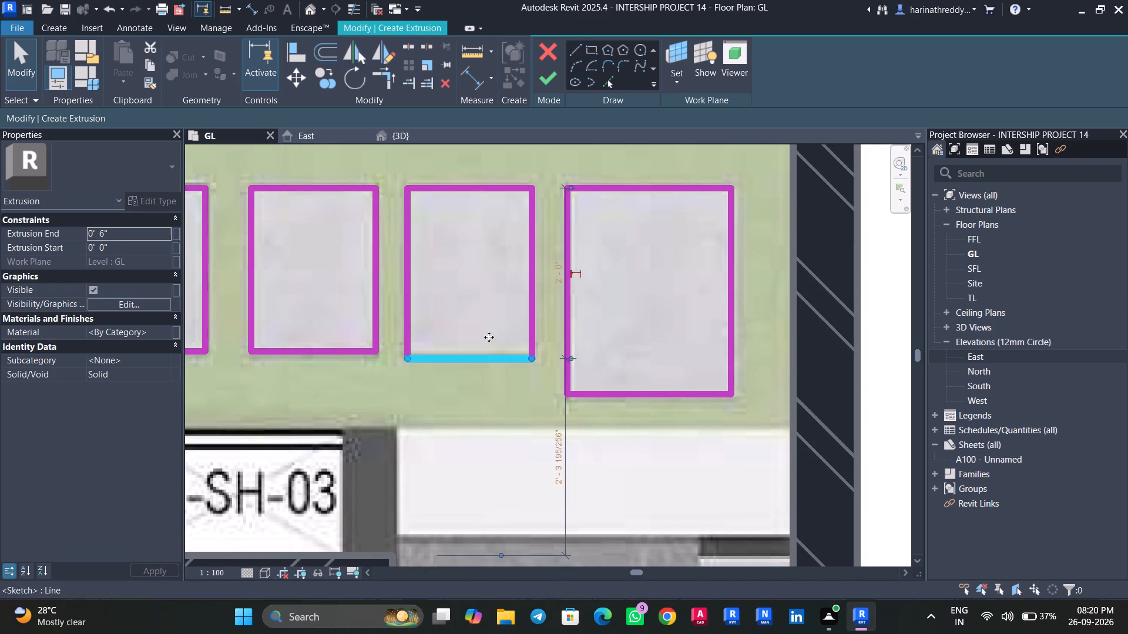
drag(489, 337, 489, 351)
key(Escape)
Raise the bottom edges of the second and third regular rectangles between the third and fourth long stones to match their stones.
scroll(478, 373, down, 9)
middle_drag(390, 382, 501, 386)
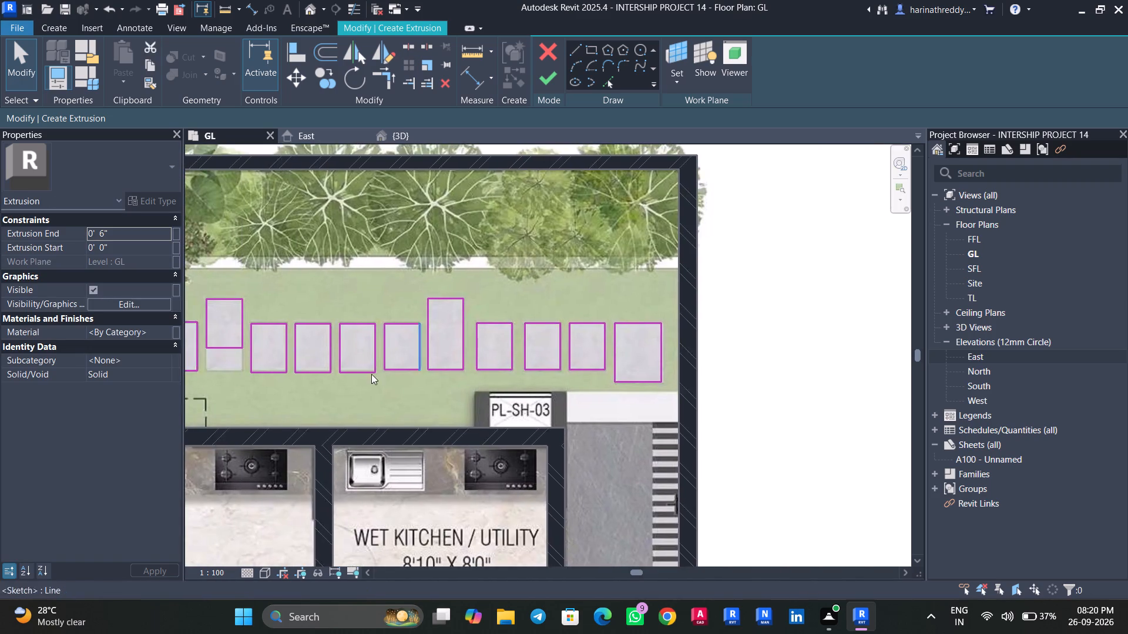
middle_drag(378, 379, 464, 382)
scroll(398, 390, up, 9)
middle_drag(347, 386, 446, 400)
click(438, 370)
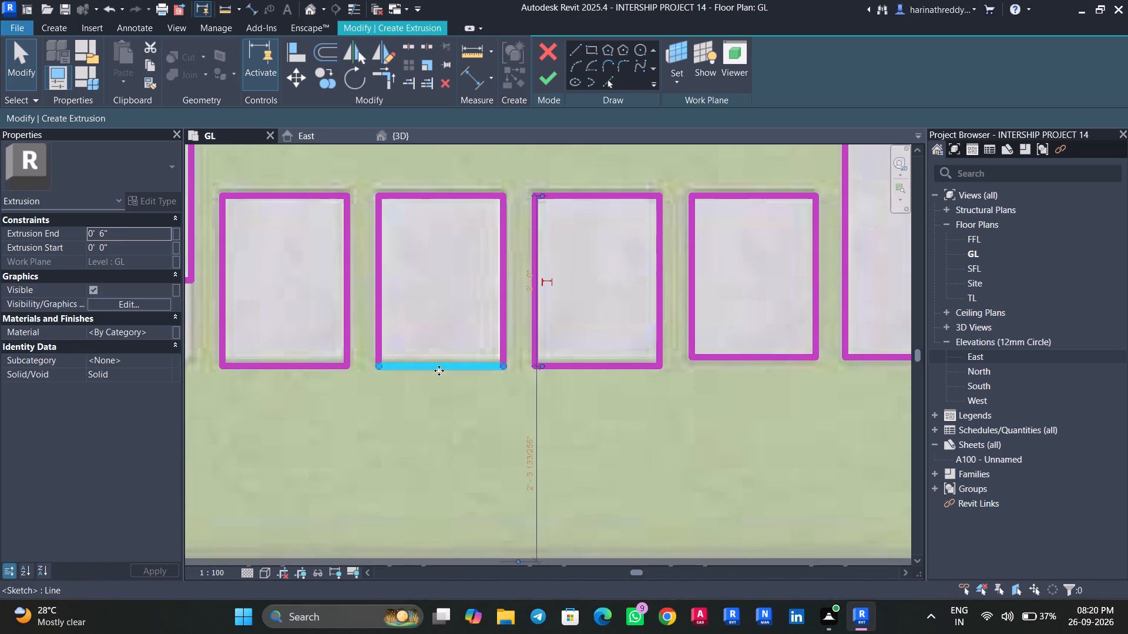
scroll(439, 370, up, 3)
scroll(441, 370, down, 1)
scroll(441, 370, up, 1)
drag(441, 371, 446, 330)
key(Escape)
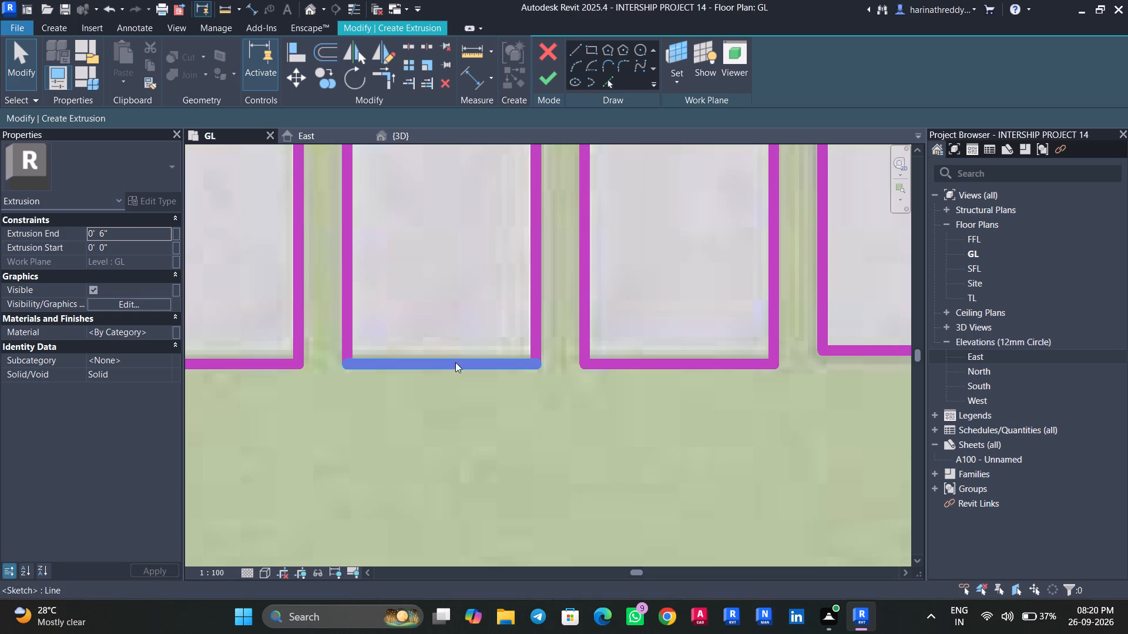
click(455, 362)
drag(442, 362, 441, 349)
key(Escape)
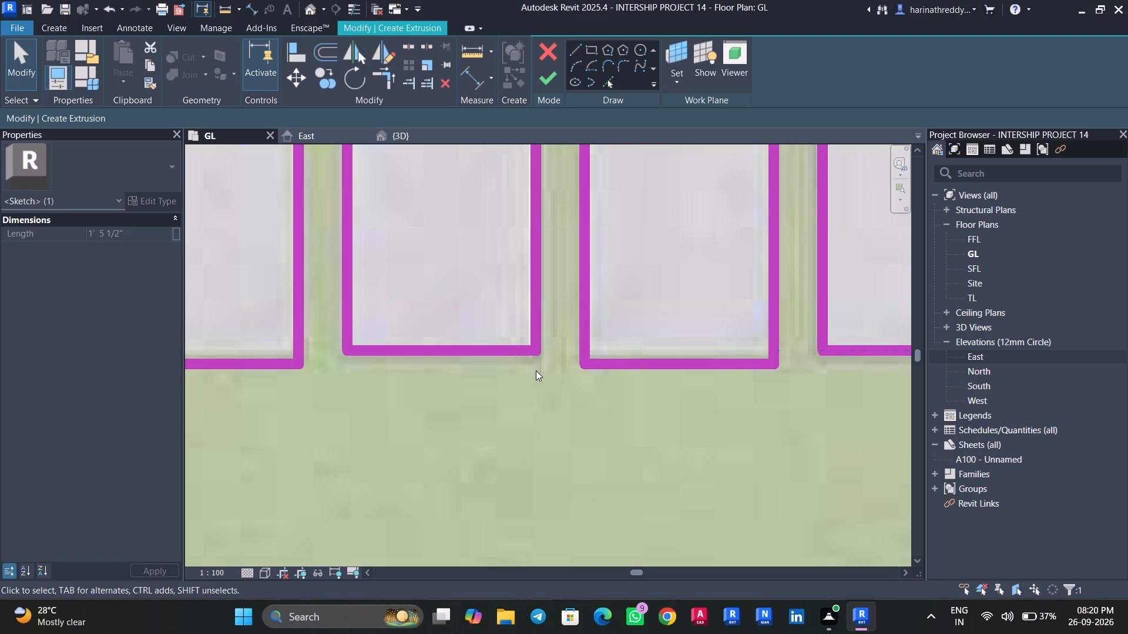
click(599, 365)
drag(652, 368, 653, 355)
key(Escape)
Raise the bottom edge of the first regular rectangle after the third long stone to its stone's lower edge.
scroll(562, 381, down, 7)
middle_drag(471, 392, 600, 399)
scroll(536, 382, up, 5)
click(542, 376)
scroll(548, 383, up, 4)
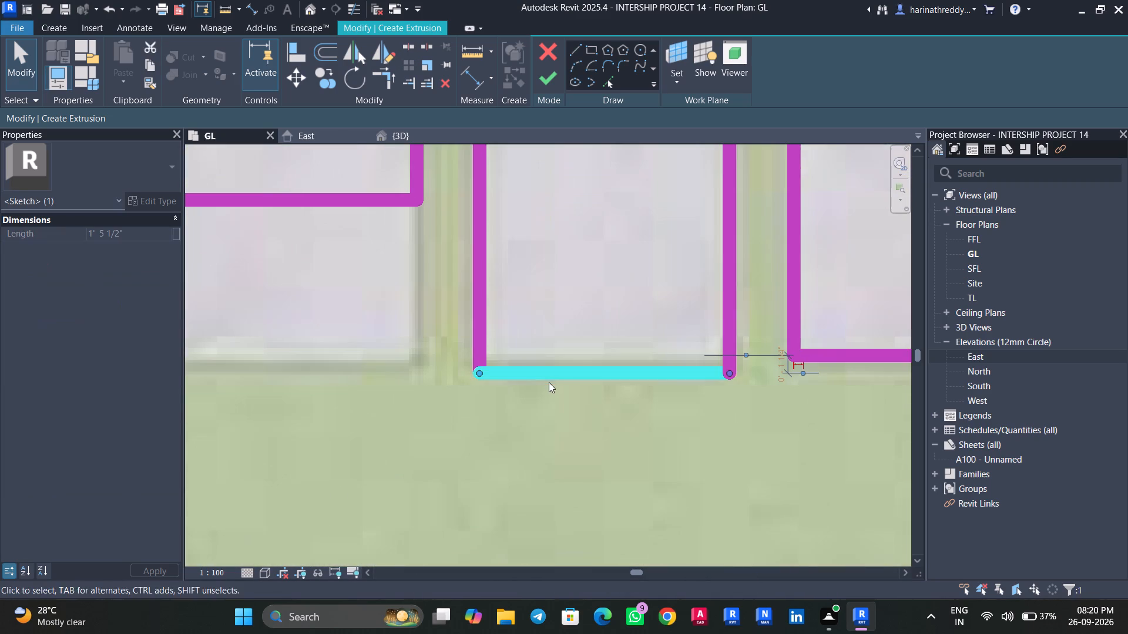
drag(553, 376, 554, 352)
key(Escape)
Extend the third long stone's rectangle by moving its bottom edge down to the stone's lower end.
scroll(503, 397, down, 5)
middle_drag(396, 406, 495, 380)
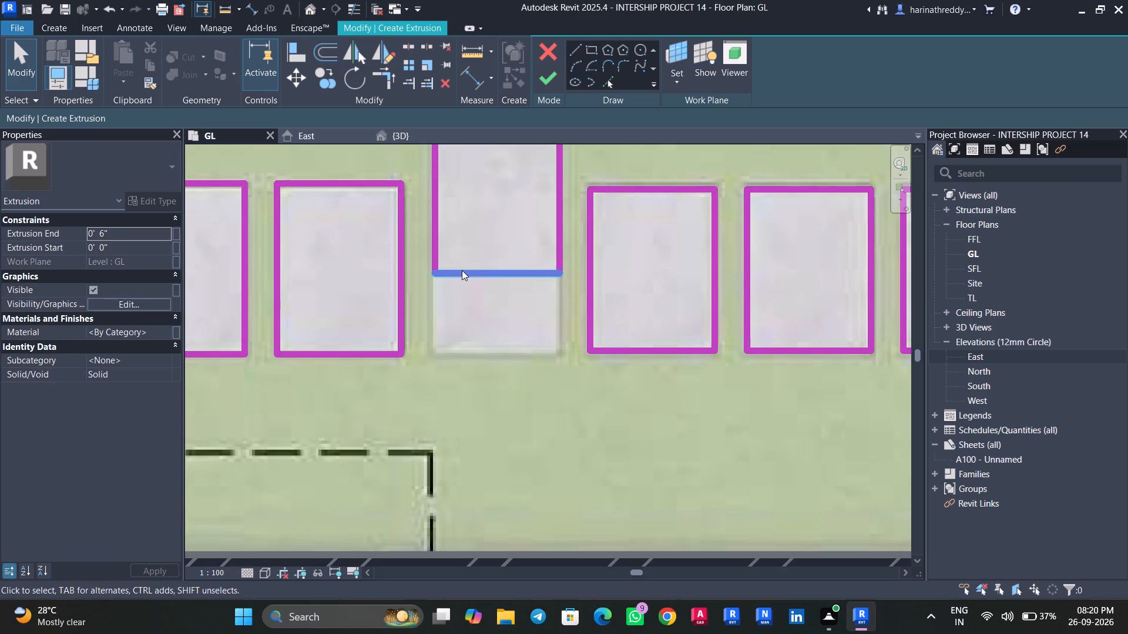
click(462, 270)
drag(471, 269, 468, 348)
key(Escape)
Adjust the bottom edge of a regular rectangle between the second and third long stones to fit its stone.
middle_drag(399, 391, 533, 415)
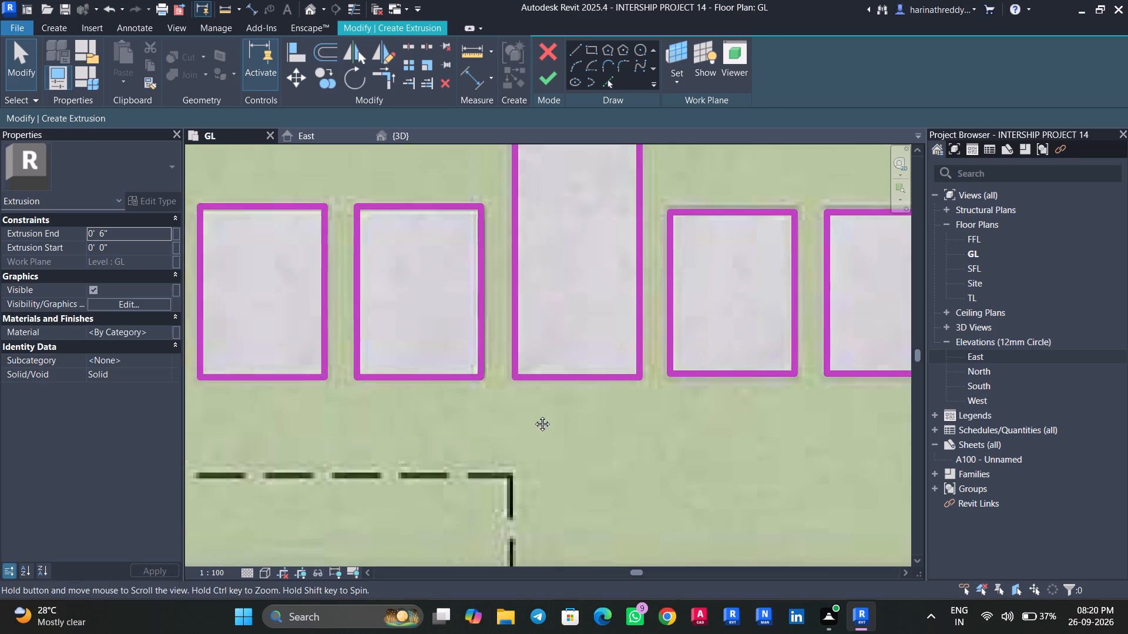
middle_drag(533, 415, 554, 409)
middle_drag(428, 404, 517, 399)
middle_drag(478, 392, 583, 395)
scroll(509, 369, up, 5)
click(513, 365)
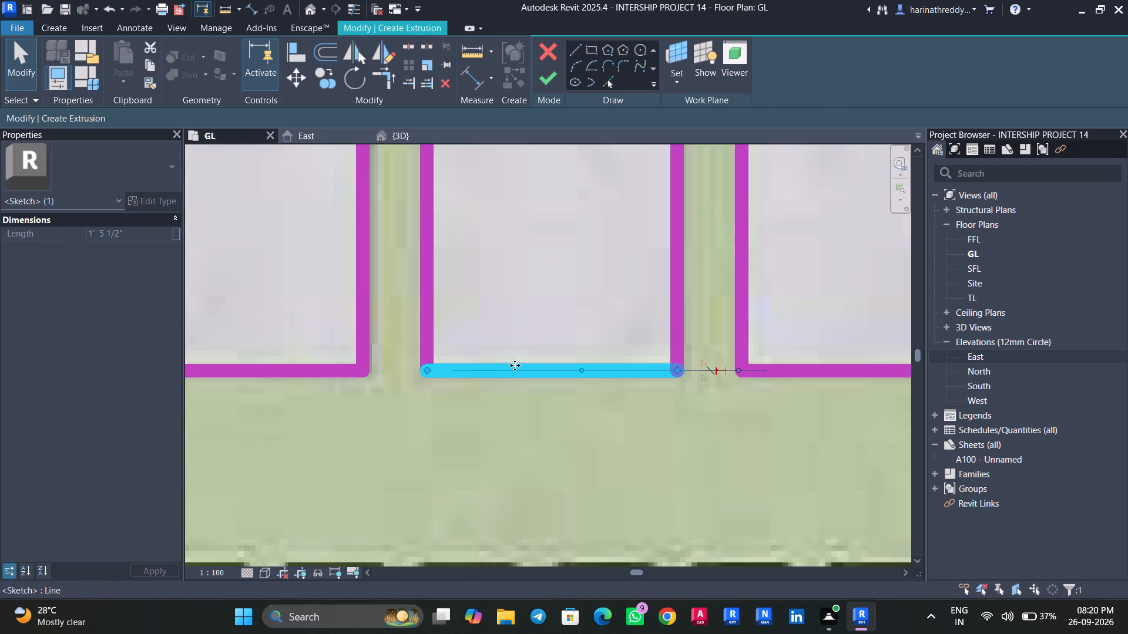
drag(515, 365, 518, 359)
key(Escape)
scroll(485, 420, down, 8)
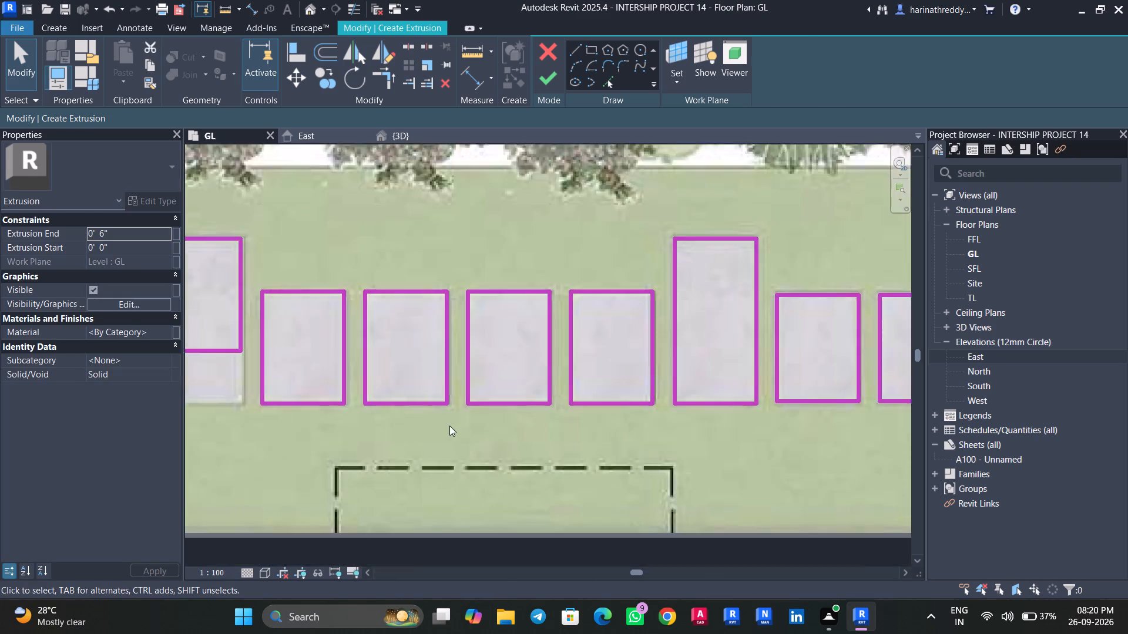
Extend the second long stone's rectangle by moving its bottom edge down to the stone's lower end.
scroll(449, 426, down, 1)
middle_drag(471, 434, 586, 436)
scroll(495, 431, down, 2)
middle_drag(378, 426, 478, 408)
click(485, 362)
scroll(485, 362, up, 4)
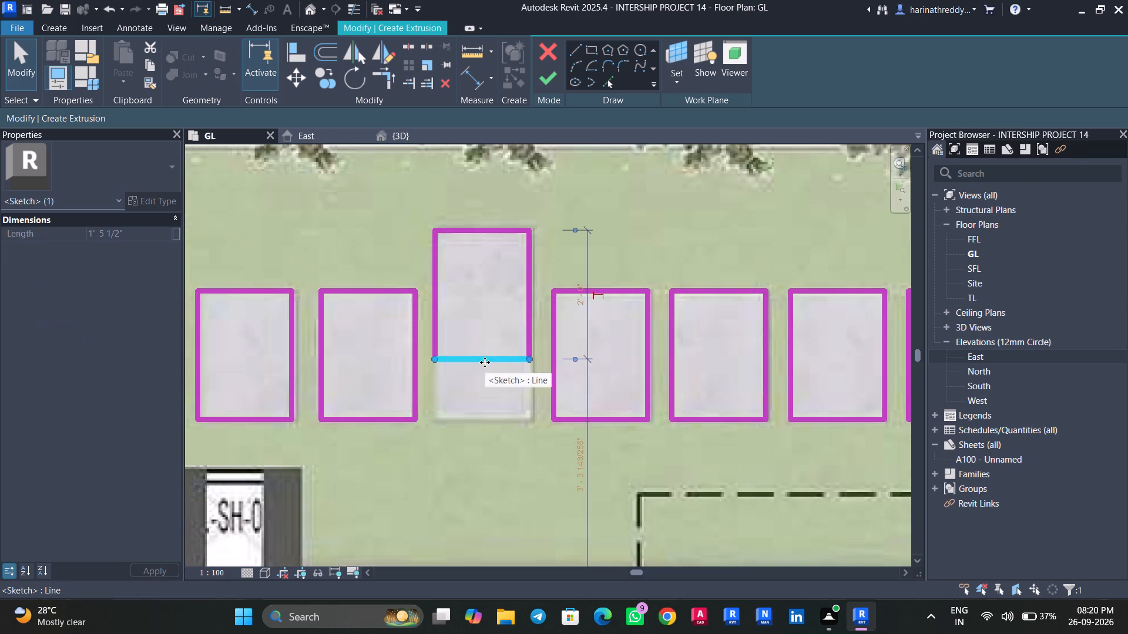
drag(485, 358, 484, 413)
key(Escape)
Adjust the right edge of the second long stone's rectangle to fit the stone's side.
click(531, 319)
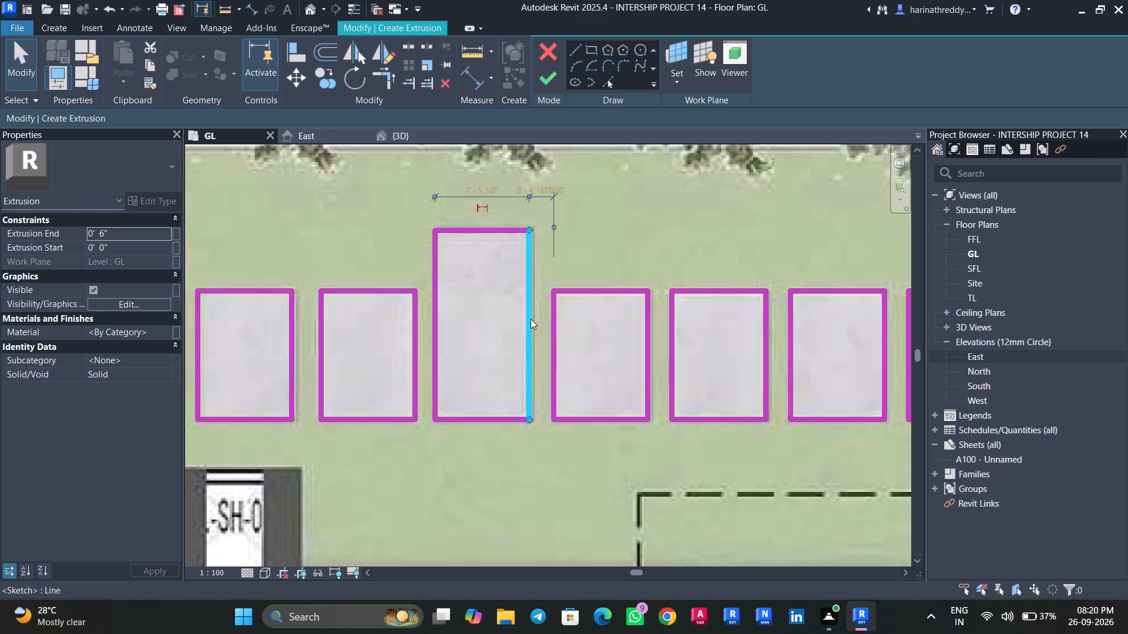
scroll(531, 319, up, 5)
drag(529, 312, 548, 317)
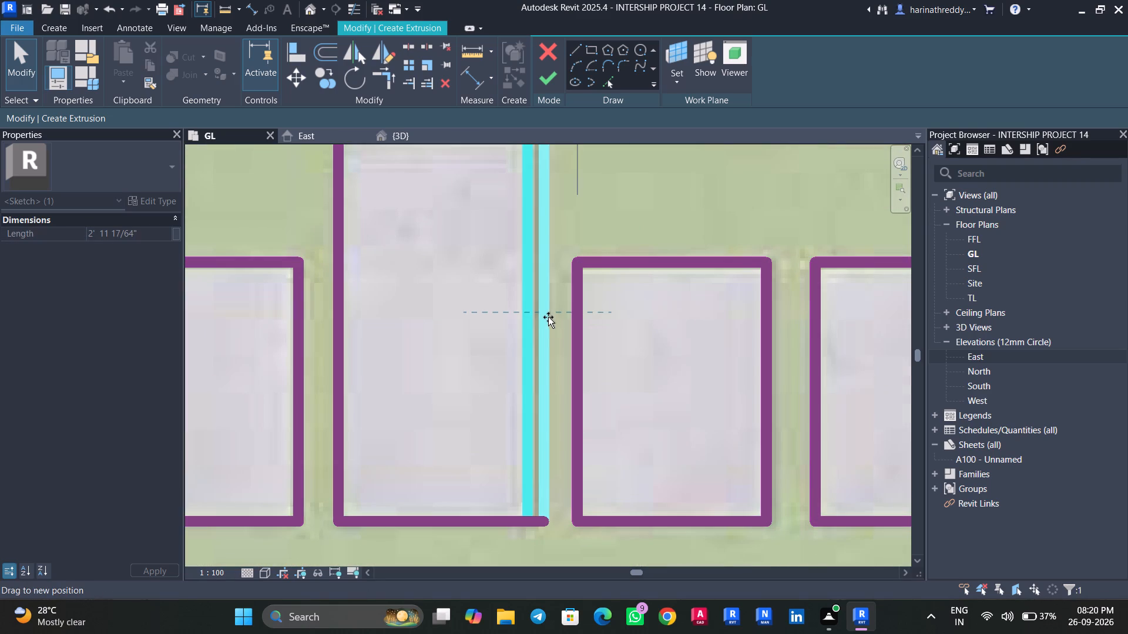
drag(548, 317, 535, 316)
key(Escape)
key(Escape)
key(Escape)
scroll(524, 376, down, 4)
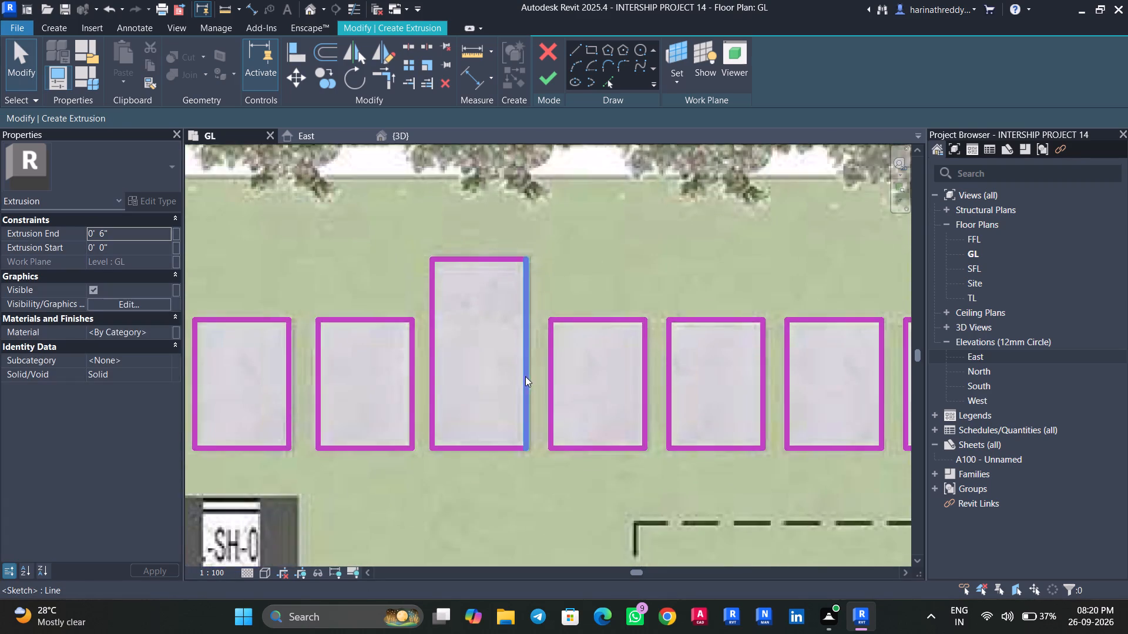
Extend the first long stone's rectangle by moving its bottom edge down to the stone's lower end.
scroll(525, 376, down, 5)
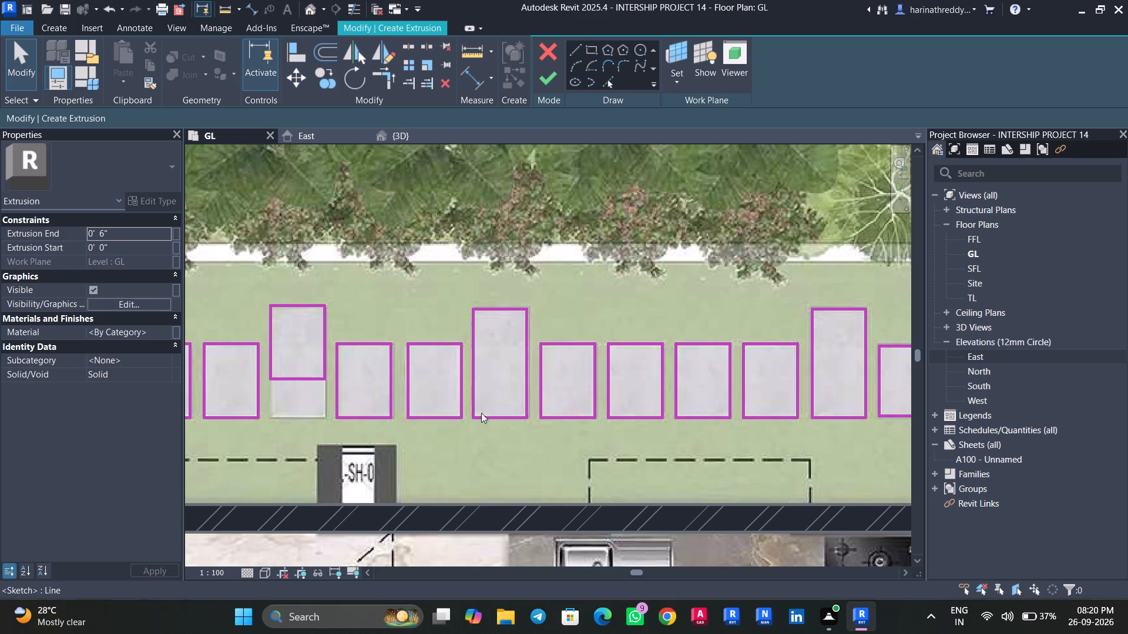
middle_drag(325, 426, 516, 374)
scroll(486, 354, up, 5)
click(491, 291)
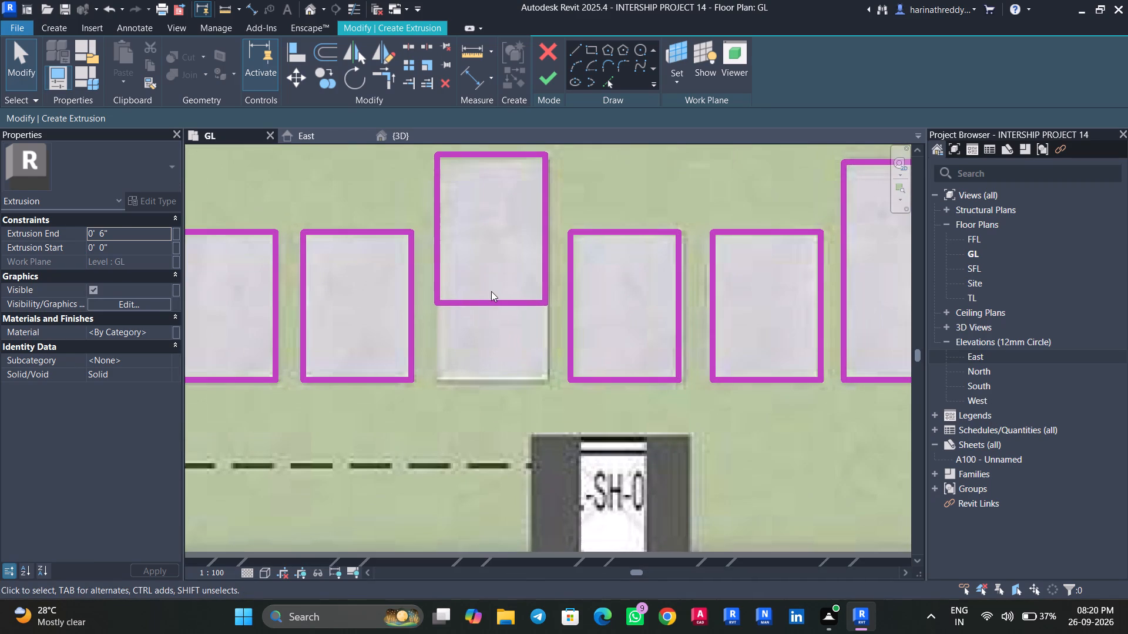
click(491, 301)
scroll(488, 305, up, 5)
drag(491, 303, 483, 455)
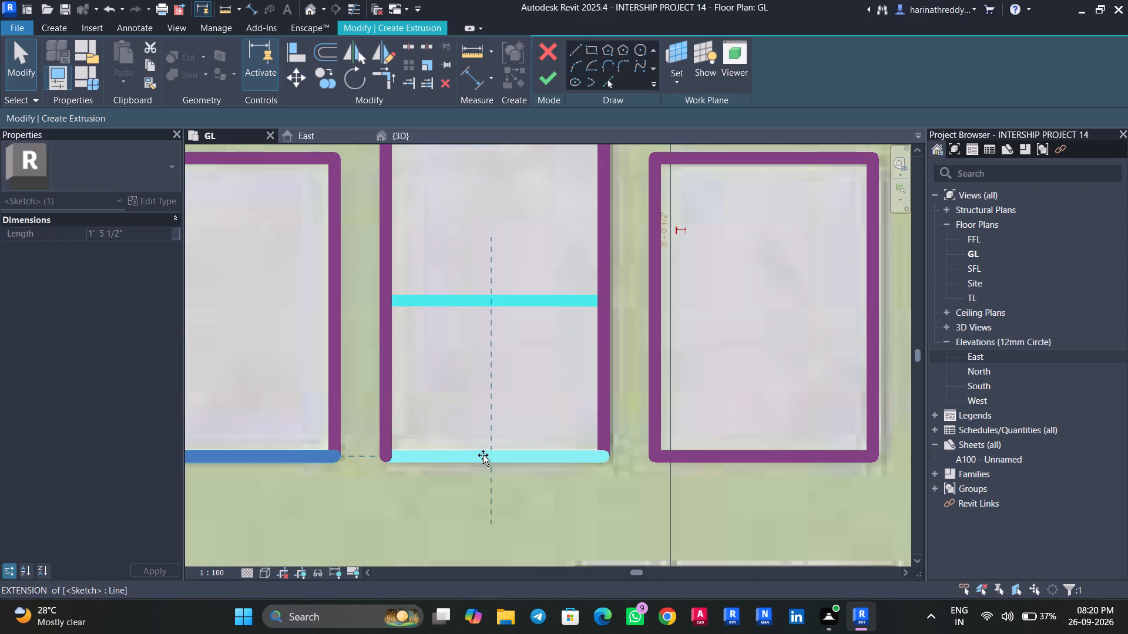
drag(483, 455, 483, 453)
scroll(482, 364, down, 8)
middle_drag(495, 362, 592, 364)
key(Escape)
key(Escape)
Examine the remaining stepping-stone rectangles toward the deck steps and the rest of the ground-floor plan.
middle_drag(421, 404, 620, 396)
middle_drag(445, 397, 610, 393)
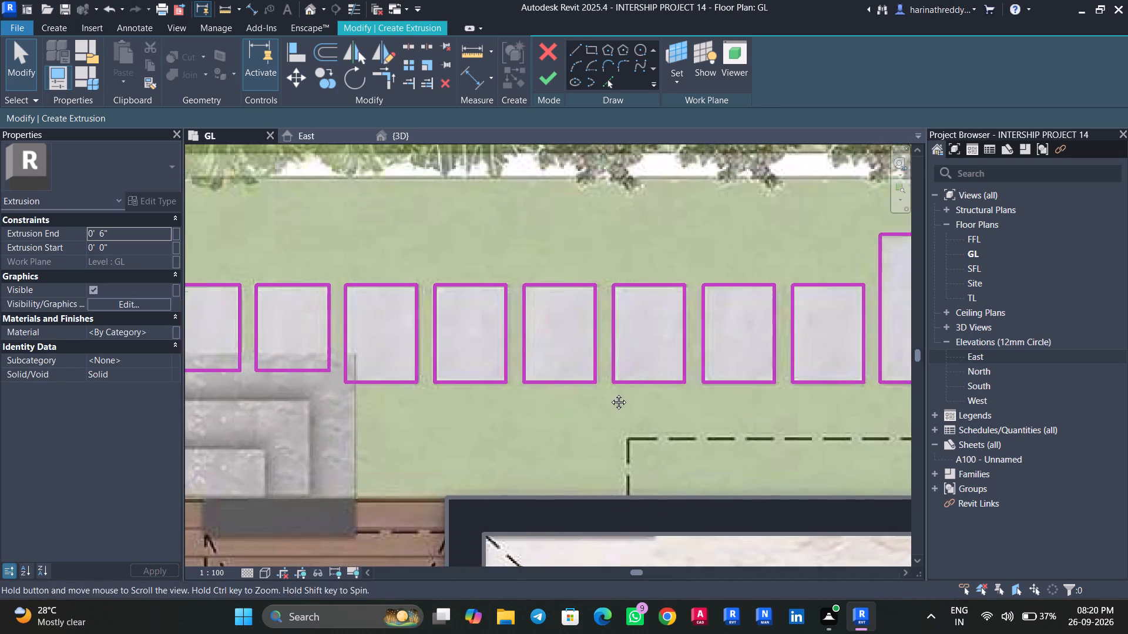
middle_drag(610, 393, 613, 393)
middle_drag(471, 401, 663, 385)
middle_drag(503, 403, 560, 348)
scroll(557, 348, down, 6)
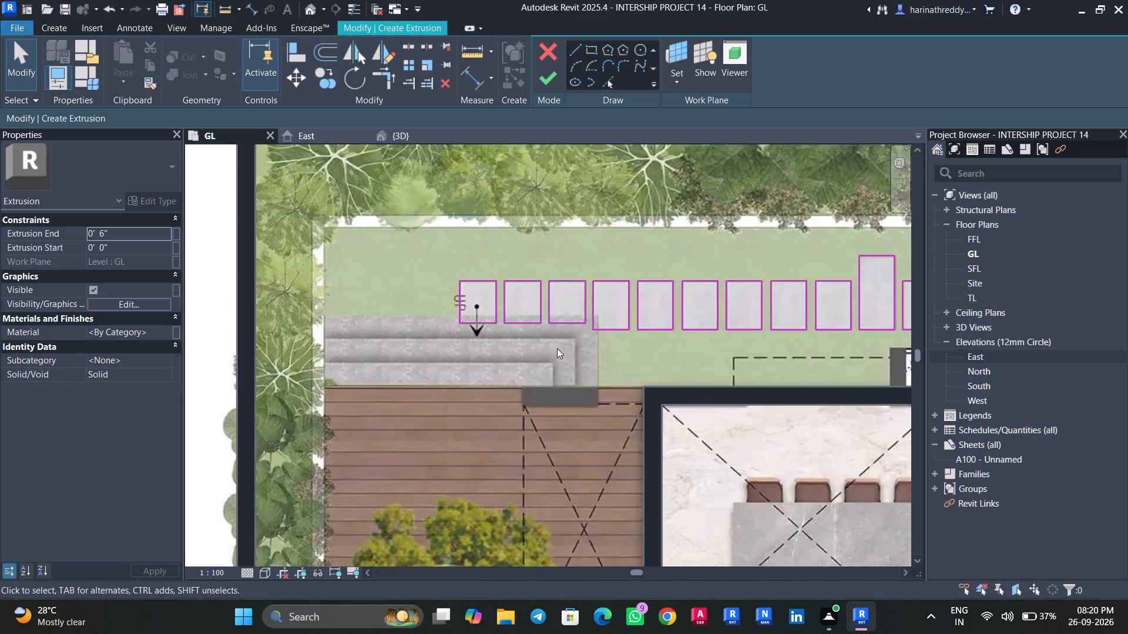
scroll(557, 348, down, 6)
middle_drag(578, 378, 411, 186)
middle_drag(459, 376, 459, 288)
scroll(459, 288, down, 1)
middle_drag(476, 366, 509, 227)
scroll(508, 357, up, 1)
middle_drag(511, 355, 536, 244)
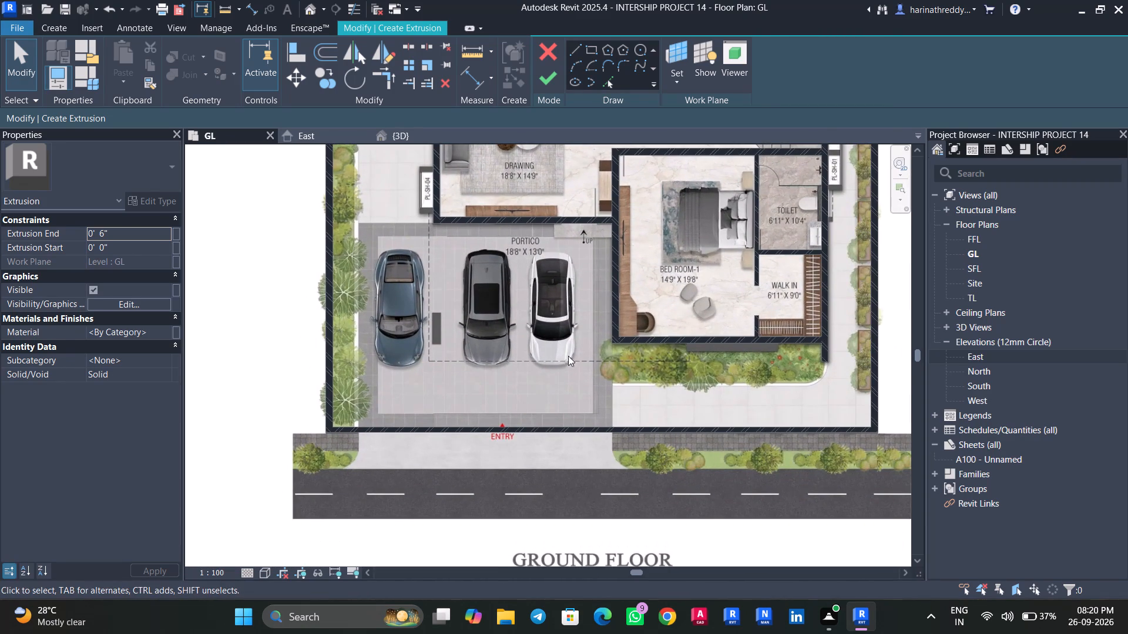
scroll(749, 408, up, 4)
scroll(712, 420, down, 7)
middle_click(693, 430)
middle_drag(610, 413, 607, 491)
scroll(608, 490, down, 2)
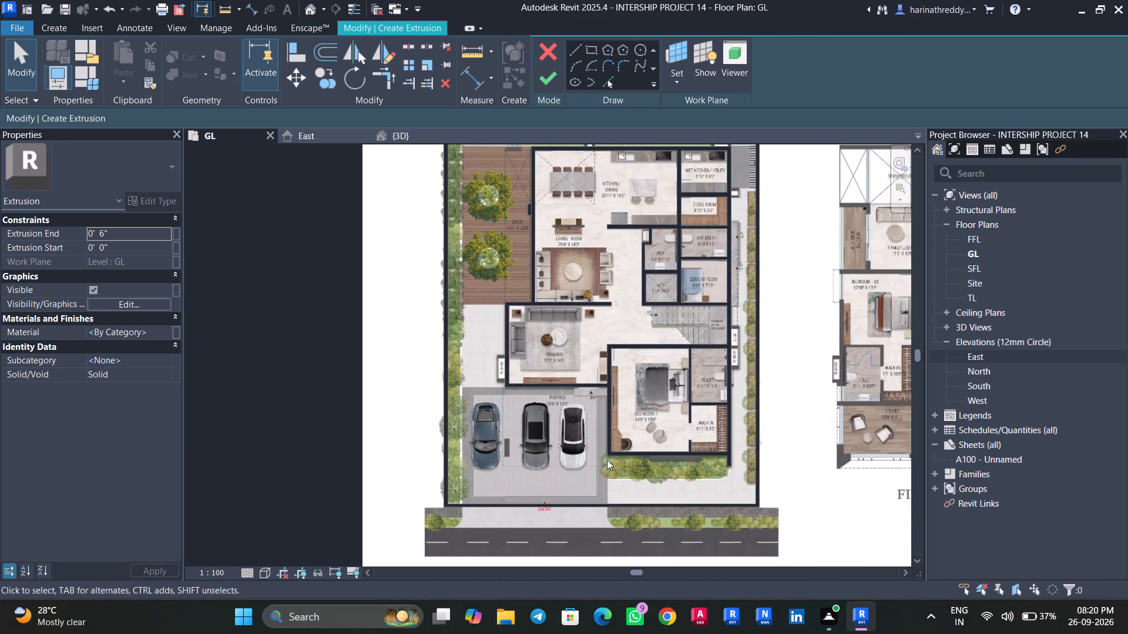
scroll(607, 460, down, 4)
middle_drag(583, 325, 578, 417)
scroll(612, 383, up, 3)
scroll(613, 383, down, 1)
scroll(613, 383, up, 1)
Finish the stepping-stone extrusion sketch and bring the extruded stones into close view in 3D.
click(551, 86)
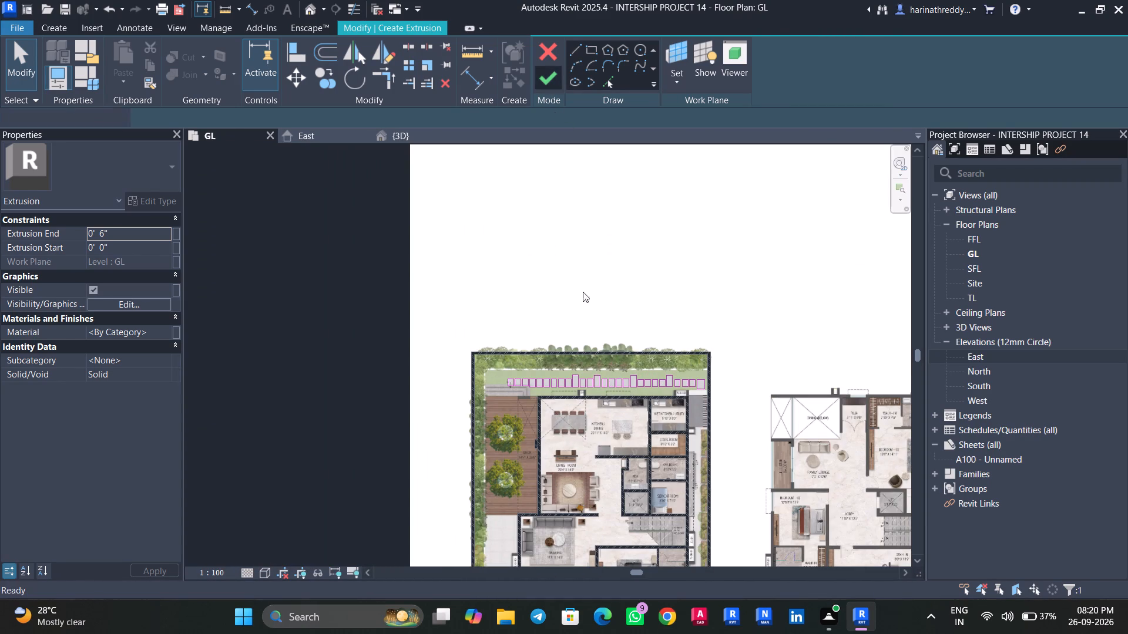
scroll(583, 383, up, 9)
scroll(595, 389, down, 1)
scroll(595, 387, up, 1)
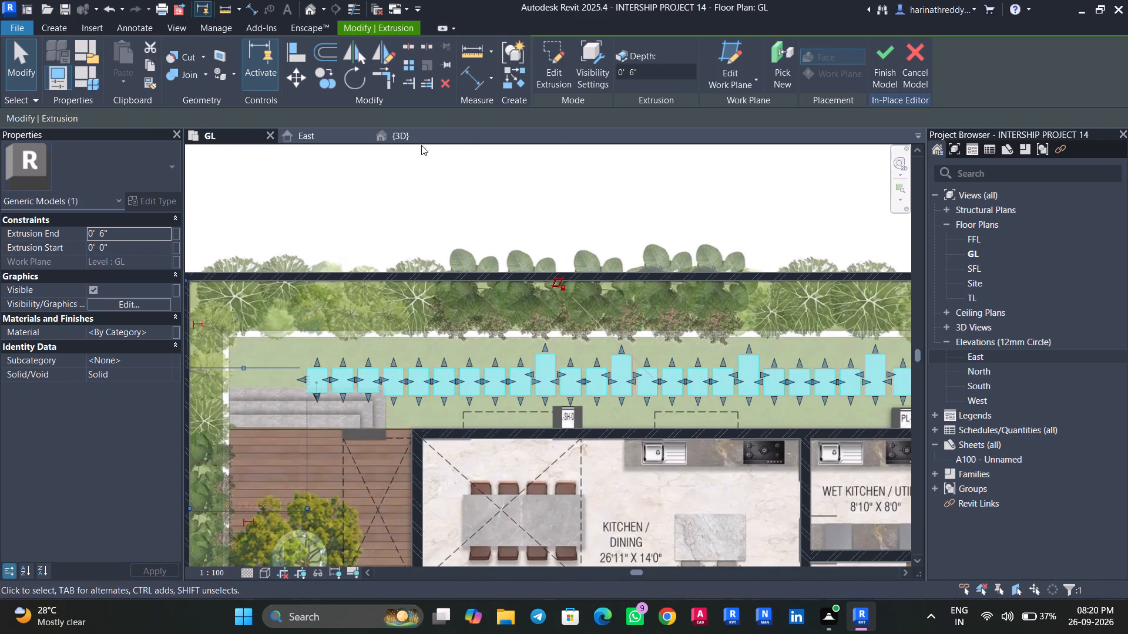
click(422, 143)
scroll(512, 294, down, 7)
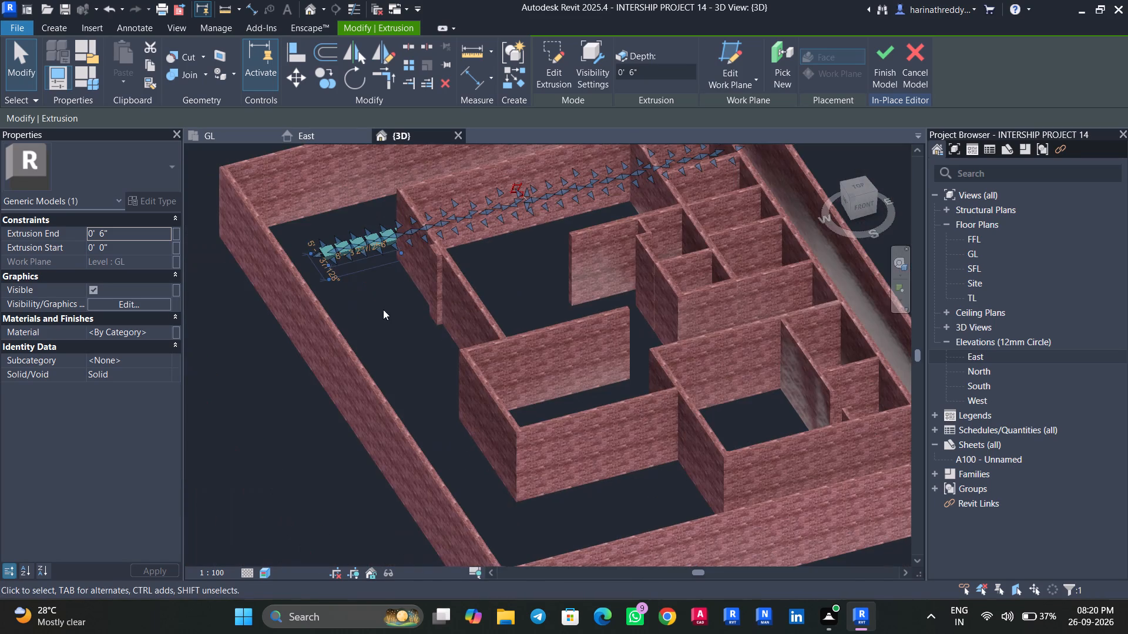
scroll(361, 274, up, 14)
middle_drag(314, 239, 367, 390)
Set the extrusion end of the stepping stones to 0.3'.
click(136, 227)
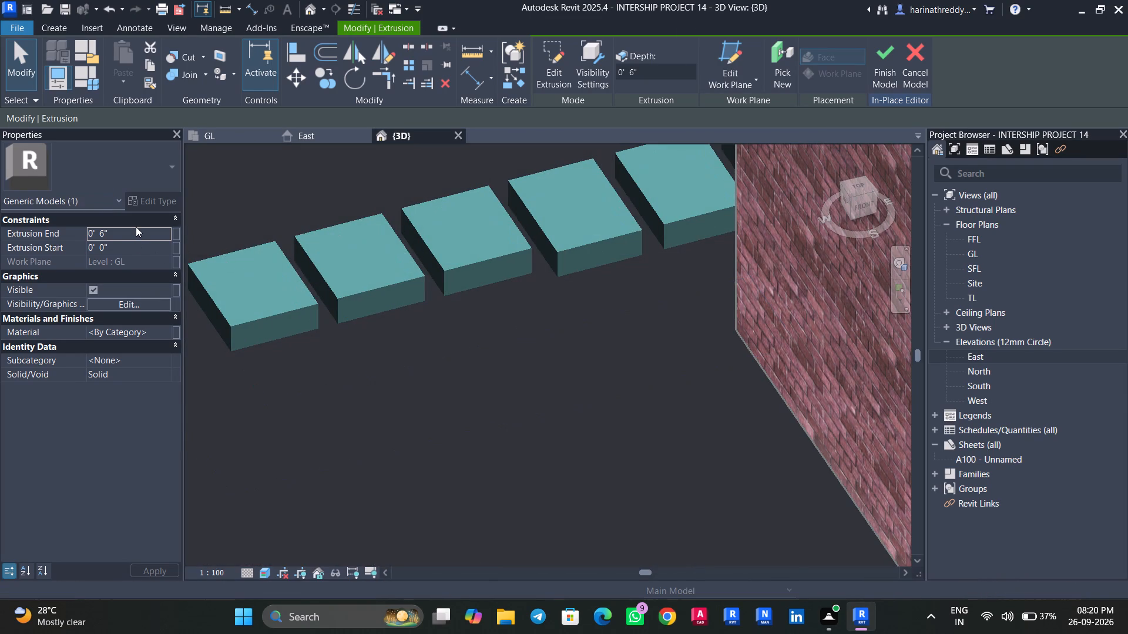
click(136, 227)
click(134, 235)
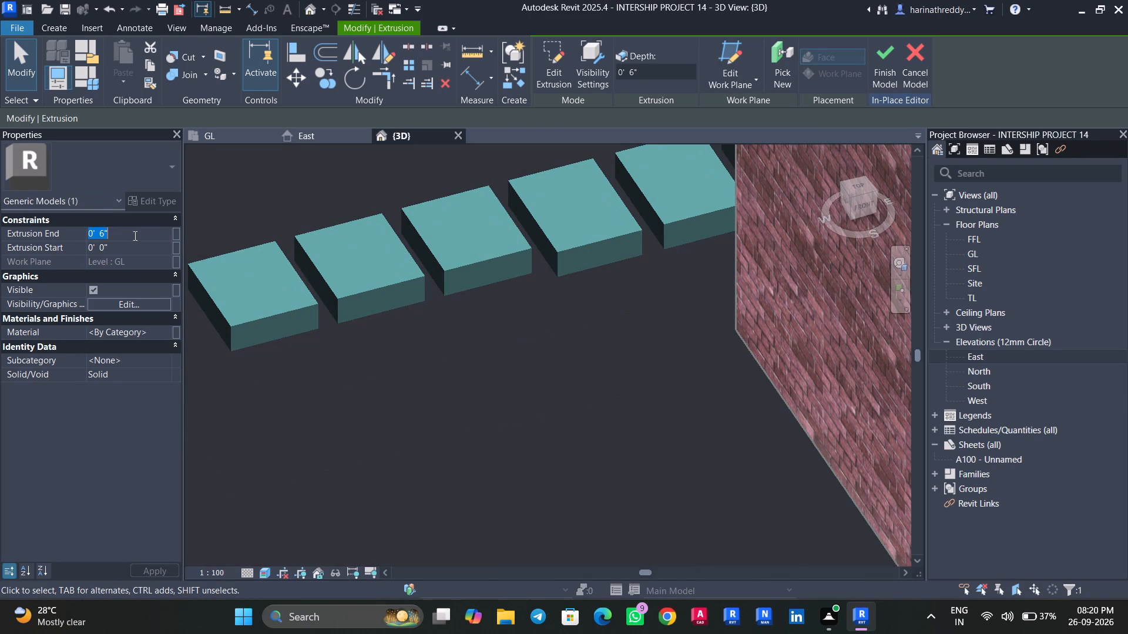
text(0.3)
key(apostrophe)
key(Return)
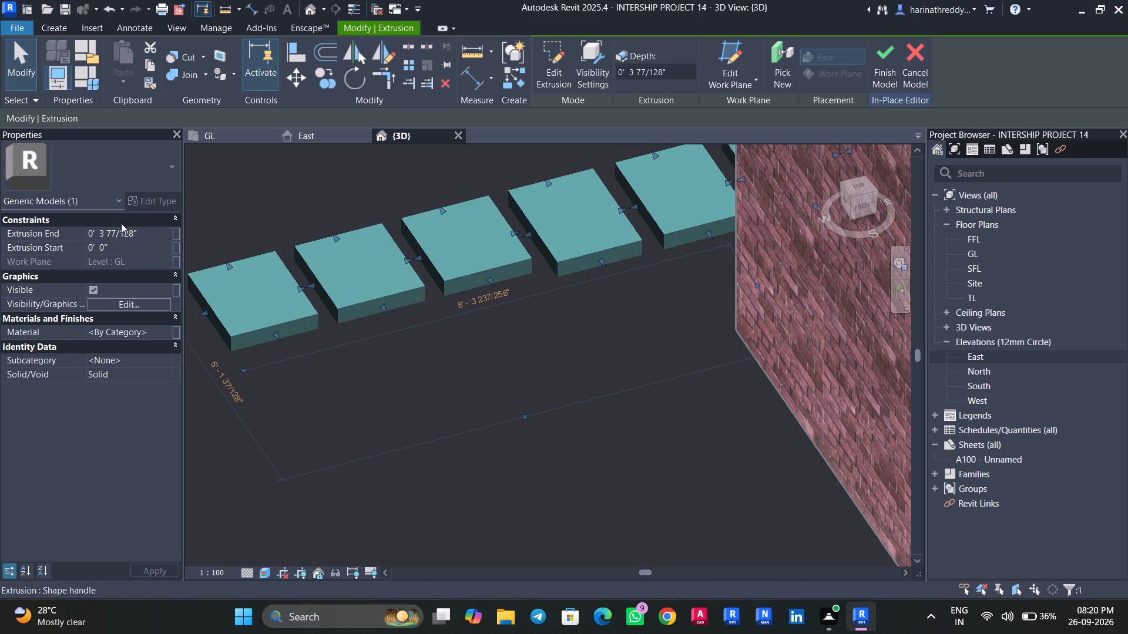
Set the extrusion end of the stepping stones to 0.1'.
click(140, 230)
drag(141, 230, 21, 228)
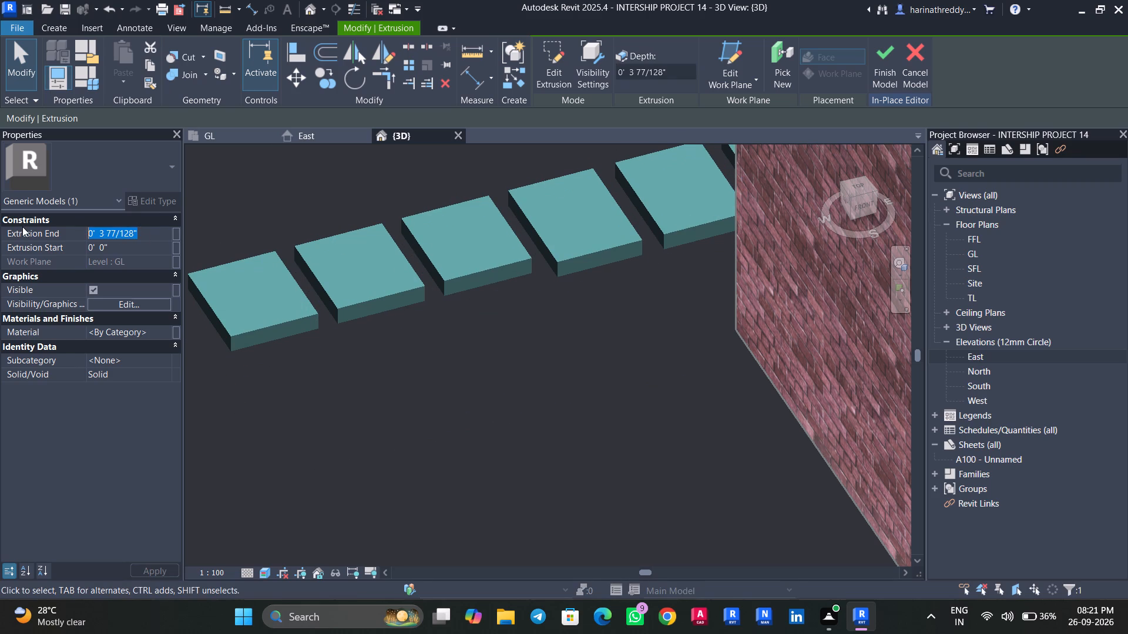
text(0.1')
key(Return)
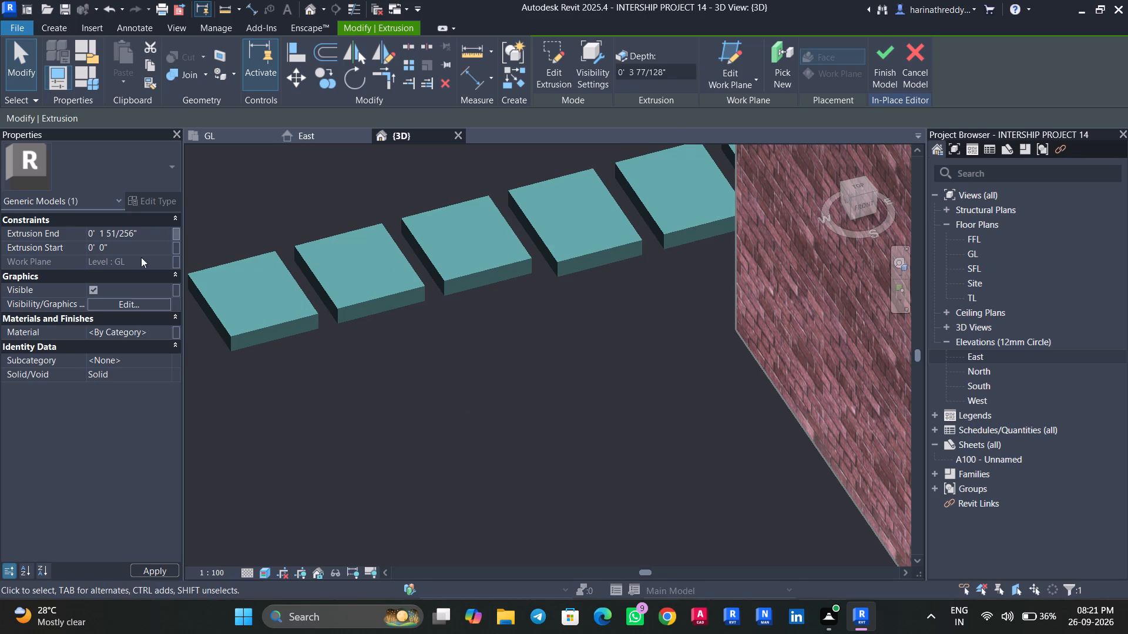
key(Escape)
Check the whole row of stepping stones in 3D and finish the in-place model.
scroll(391, 376, down, 16)
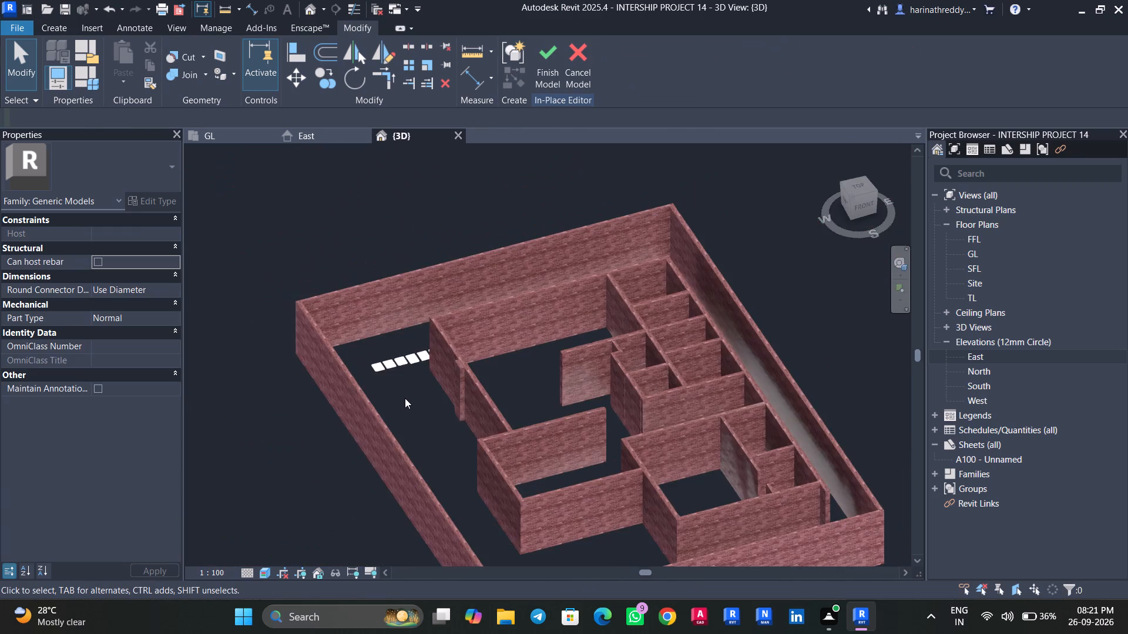
middle_drag(411, 406, 610, 448)
middle_drag(597, 437, 486, 106)
scroll(477, 318, down, 2)
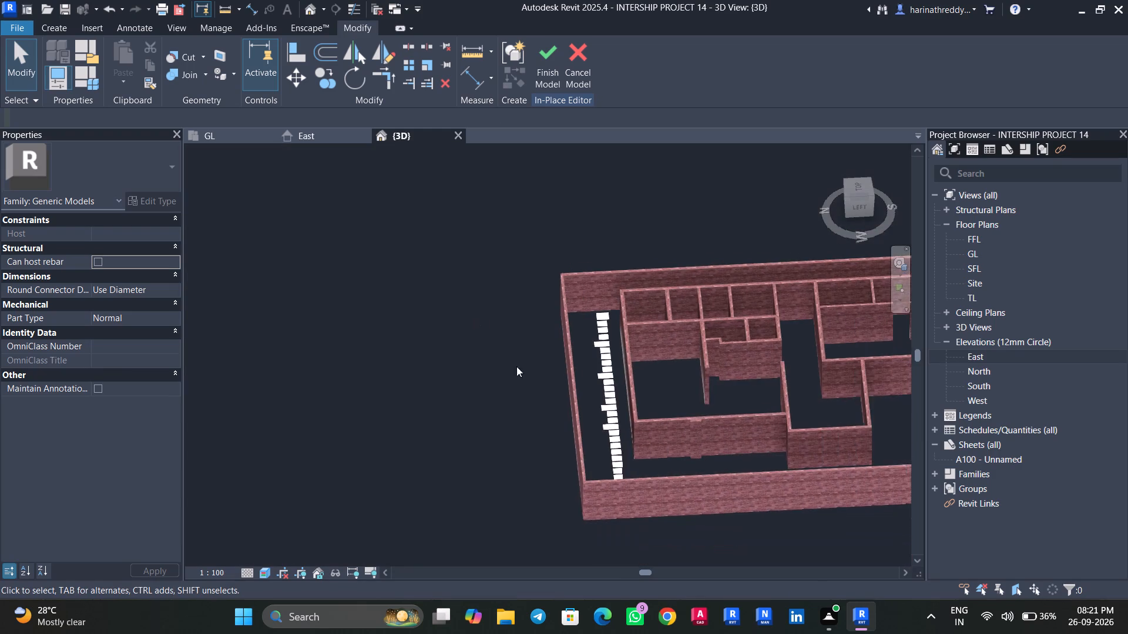
middle_drag(516, 366, 372, 402)
scroll(522, 420, up, 11)
scroll(413, 433, down, 1)
scroll(414, 431, up, 1)
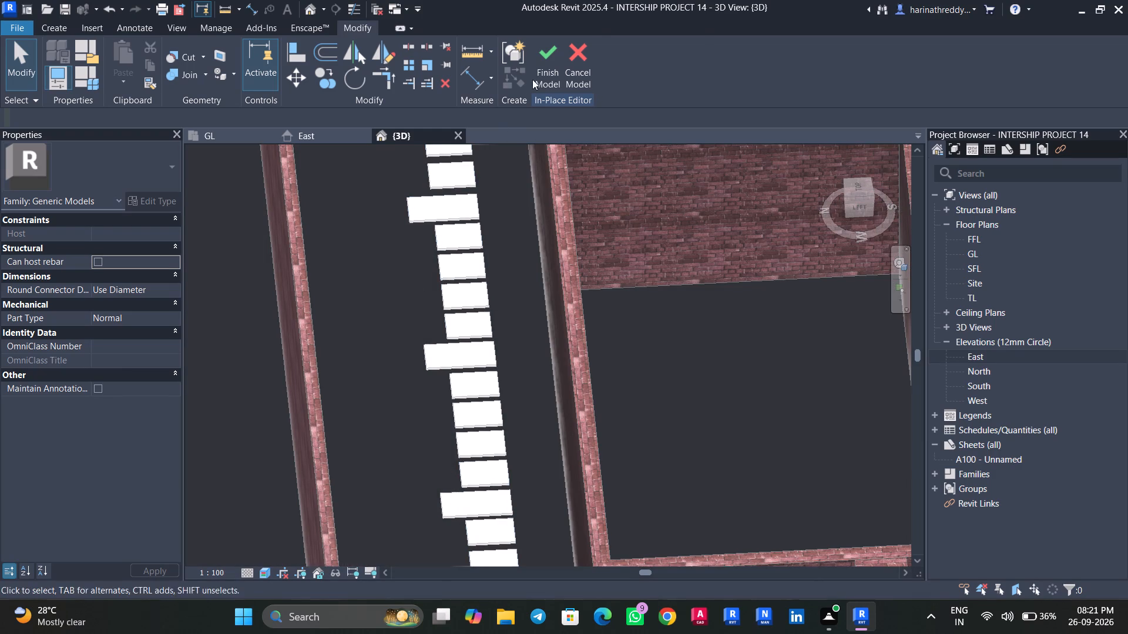
click(542, 65)
key(Escape)
key(Escape)
key(Escape)
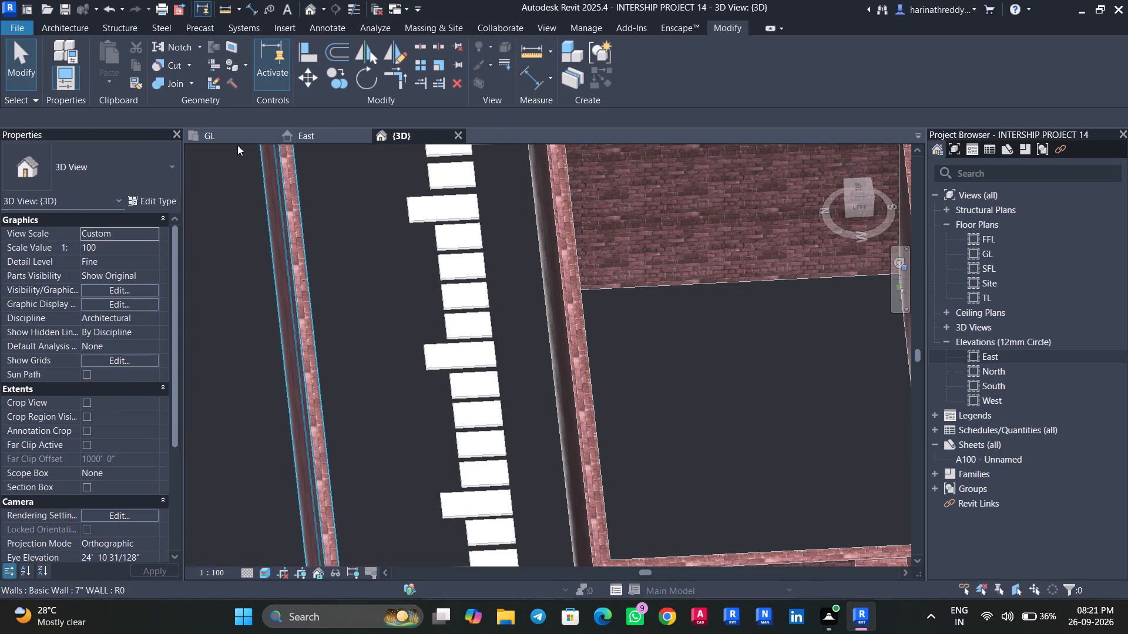
Return to the GL floor plan and examine the deck area, its steps and the adjoining rooms.
click(236, 142)
scroll(438, 398, down, 7)
middle_drag(451, 428, 525, 358)
middle_drag(475, 396, 497, 296)
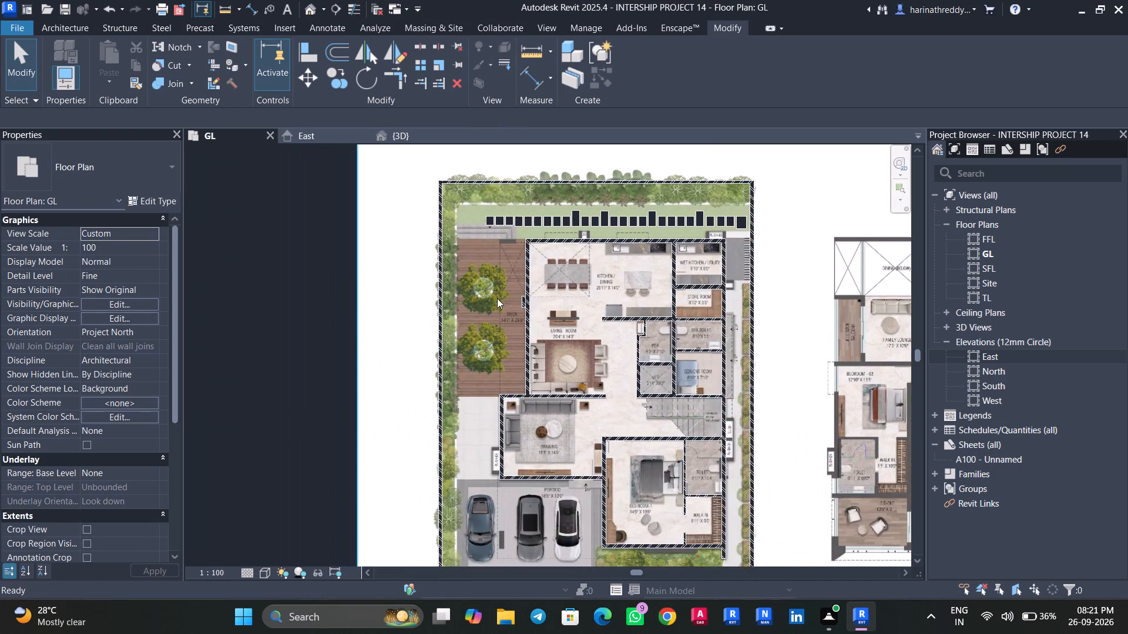
scroll(497, 308, up, 6)
middle_drag(503, 322, 480, 450)
scroll(464, 359, up, 4)
middle_drag(464, 359, 462, 376)
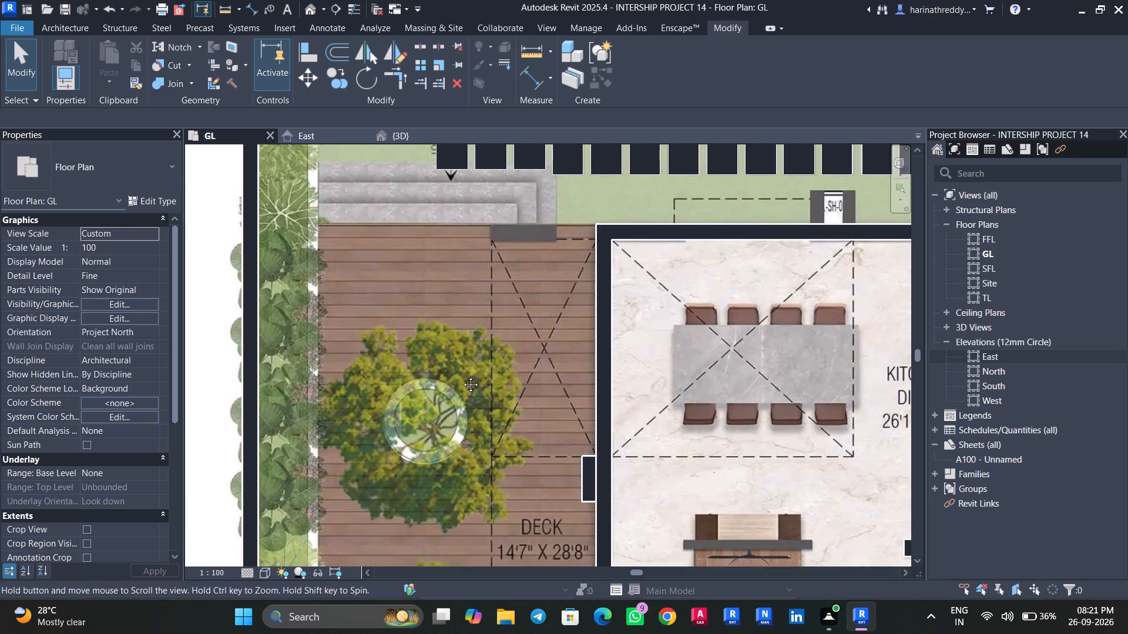
middle_drag(462, 376, 461, 377)
scroll(461, 373, down, 4)
middle_drag(465, 386, 480, 325)
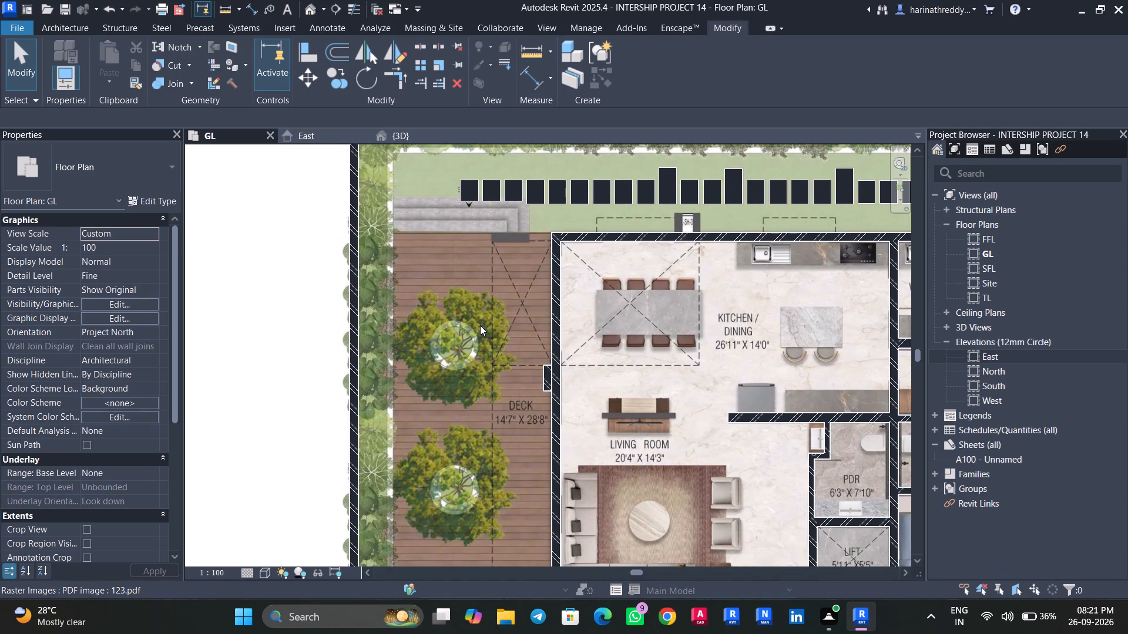
scroll(480, 325, down, 4)
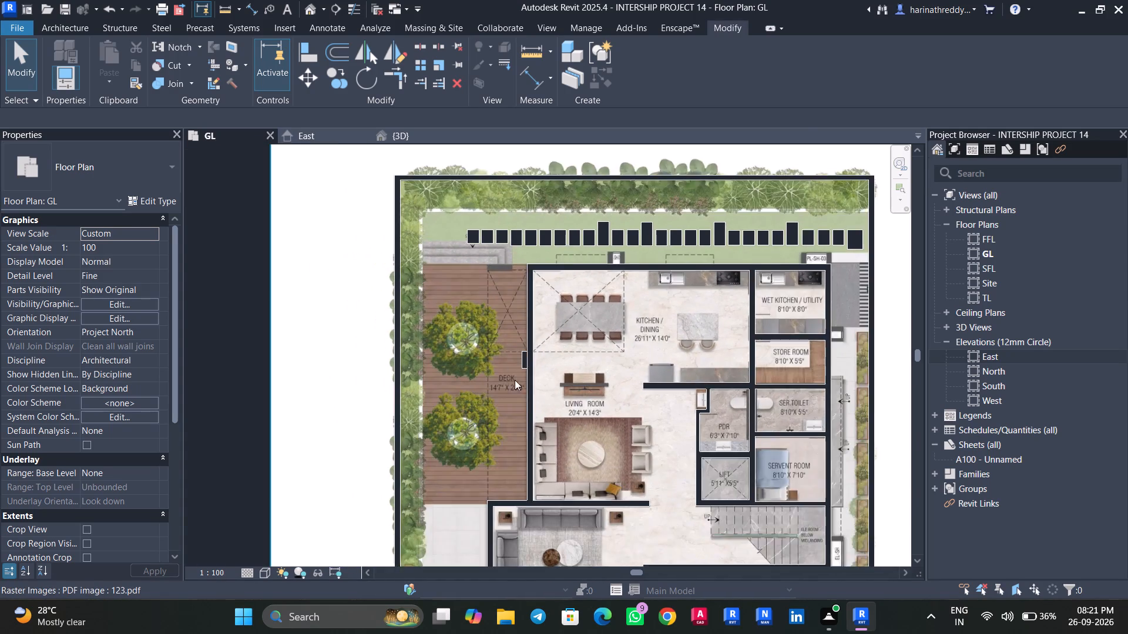
middle_drag(559, 416, 549, 334)
Save the project.
key(ctrl+s)
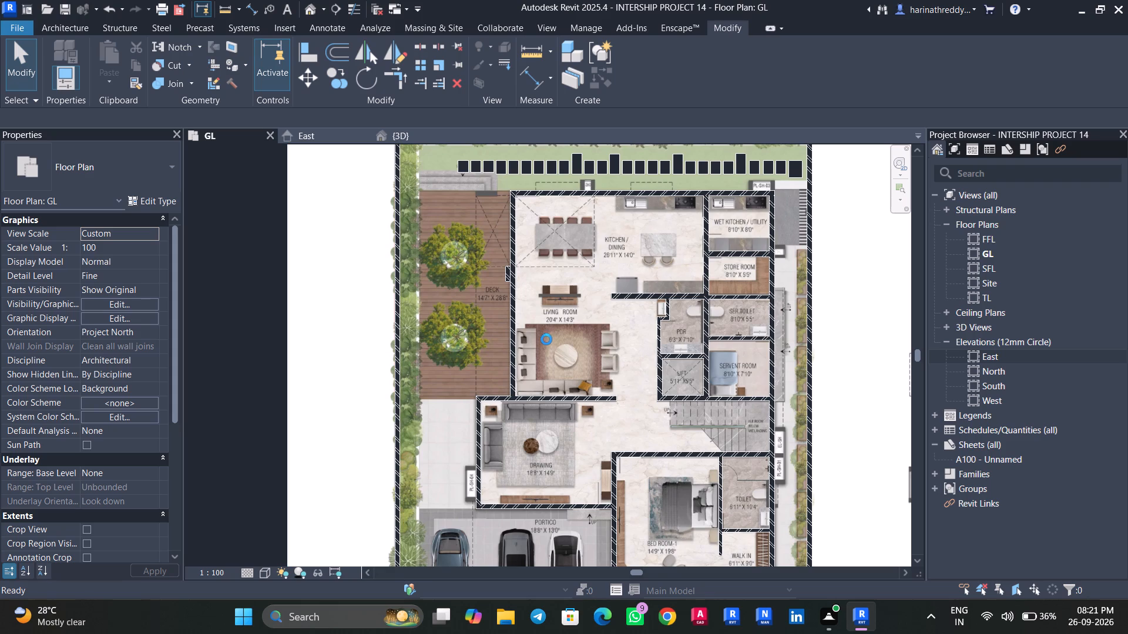
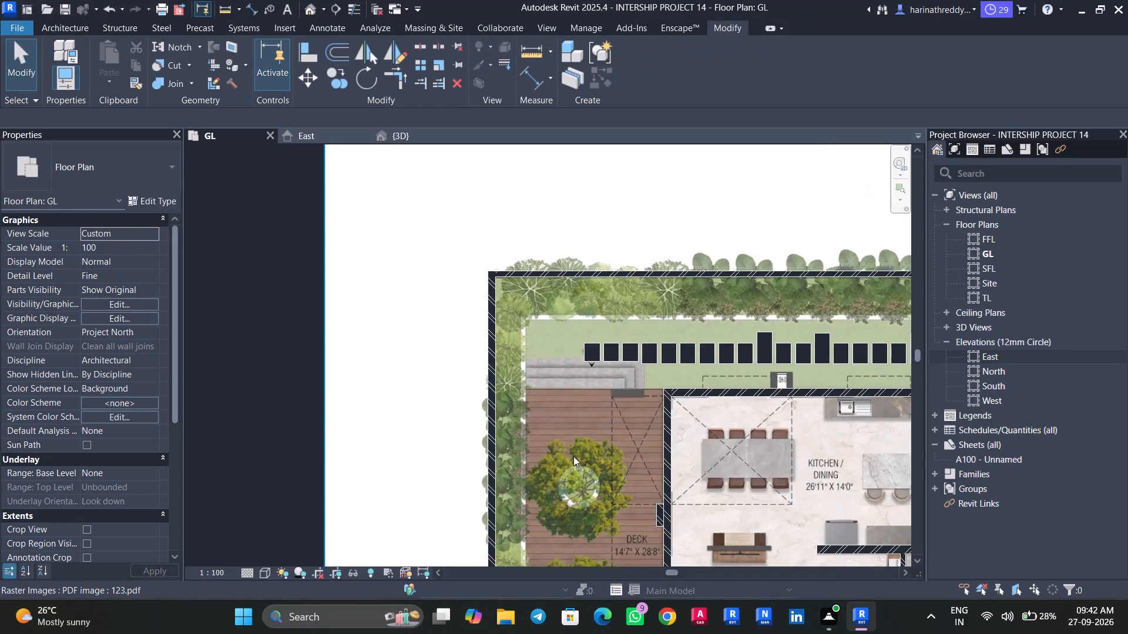
Start a new in-place component in the Generic Models category, accepting the default name.
scroll(561, 429, up, 4)
middle_drag(583, 416, 583, 416)
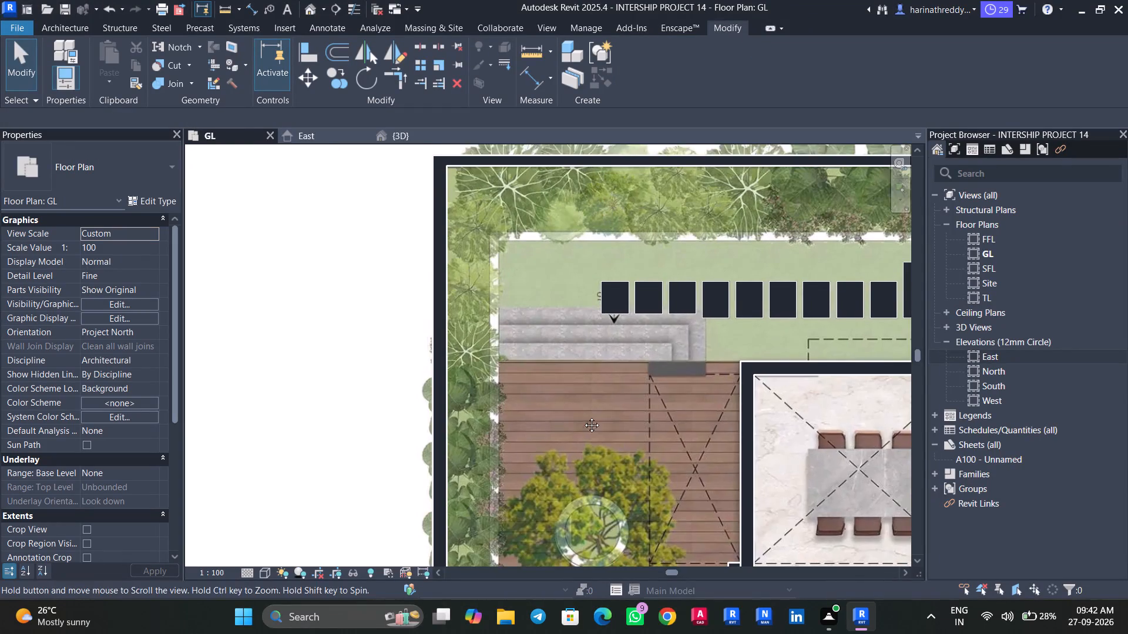
middle_drag(583, 416, 490, 414)
click(68, 37)
click(74, 31)
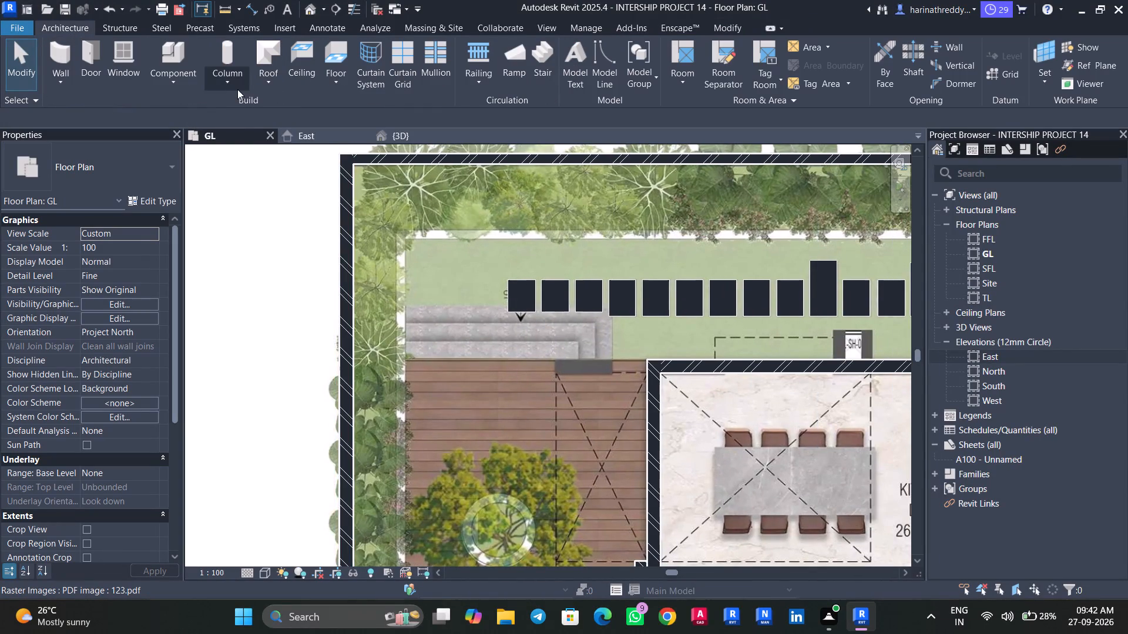
click(182, 87)
click(209, 134)
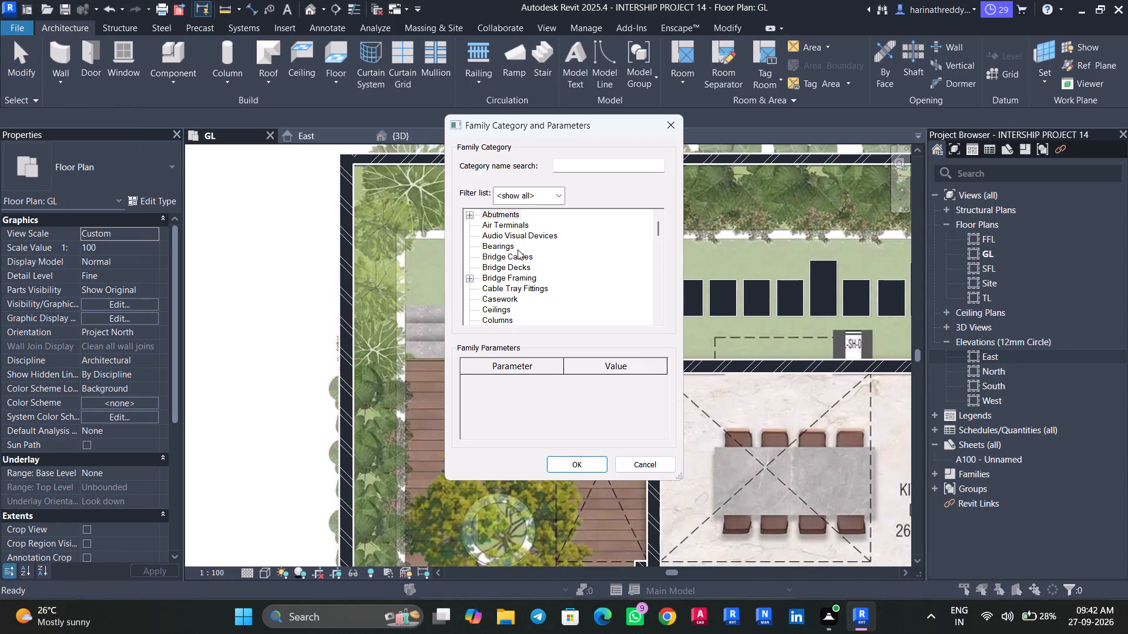
click(523, 272)
key(g)
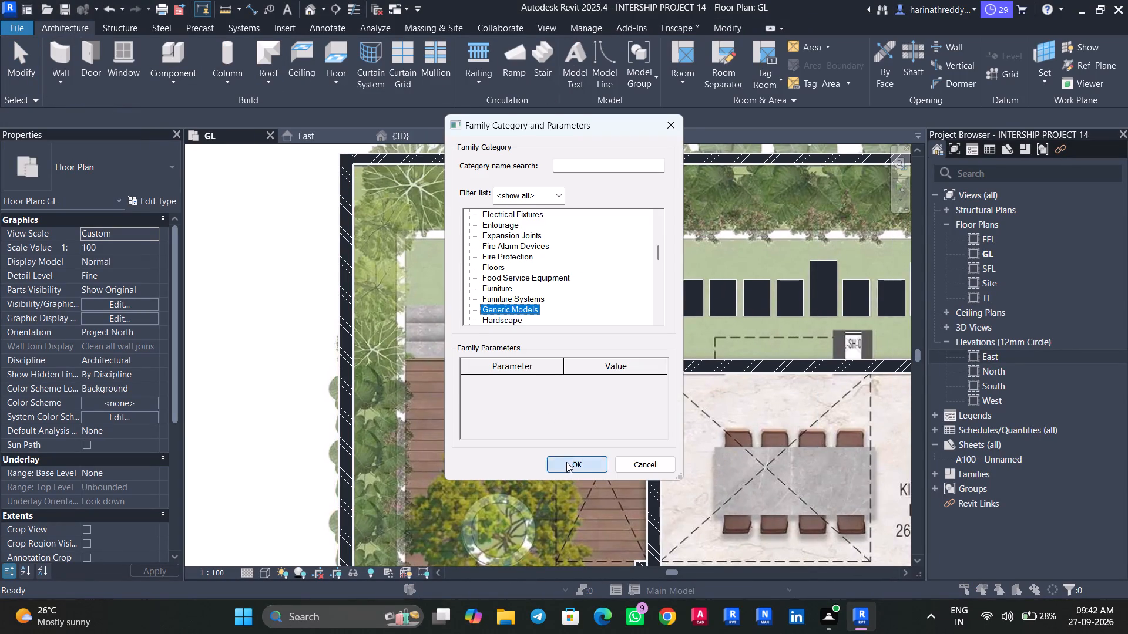
click(566, 462)
click(621, 333)
Start an extrusion and sketch a rectangle about 6 inches wide along the white strip below the north planting bed, ending at the east boundary wall.
scroll(410, 242, up, 3)
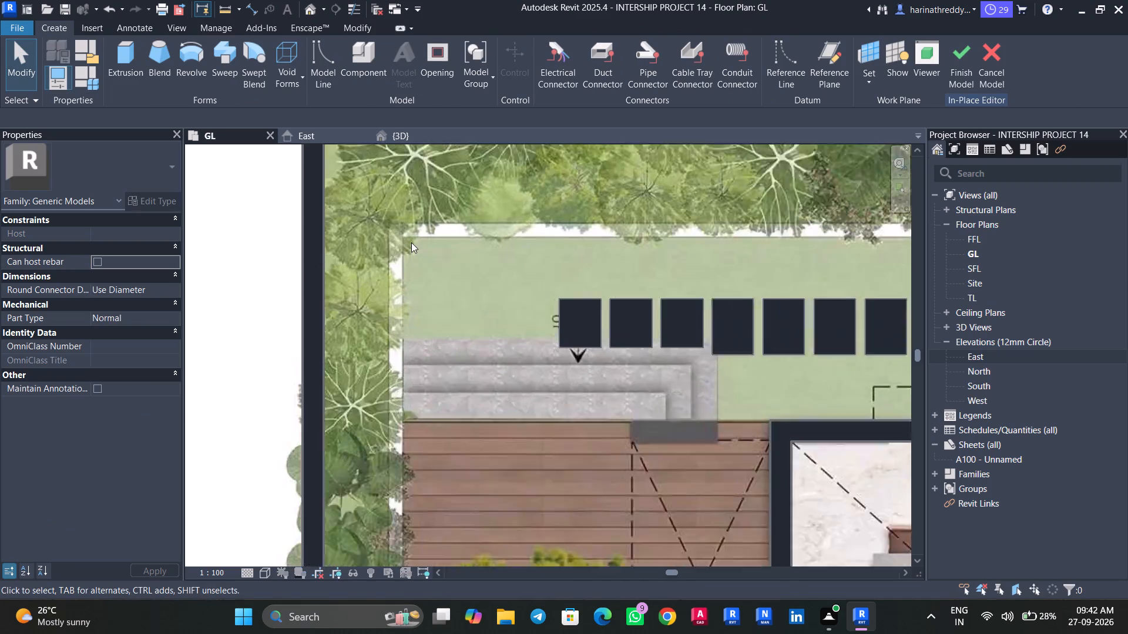
scroll(411, 242, up, 1)
middle_drag(414, 256, 407, 341)
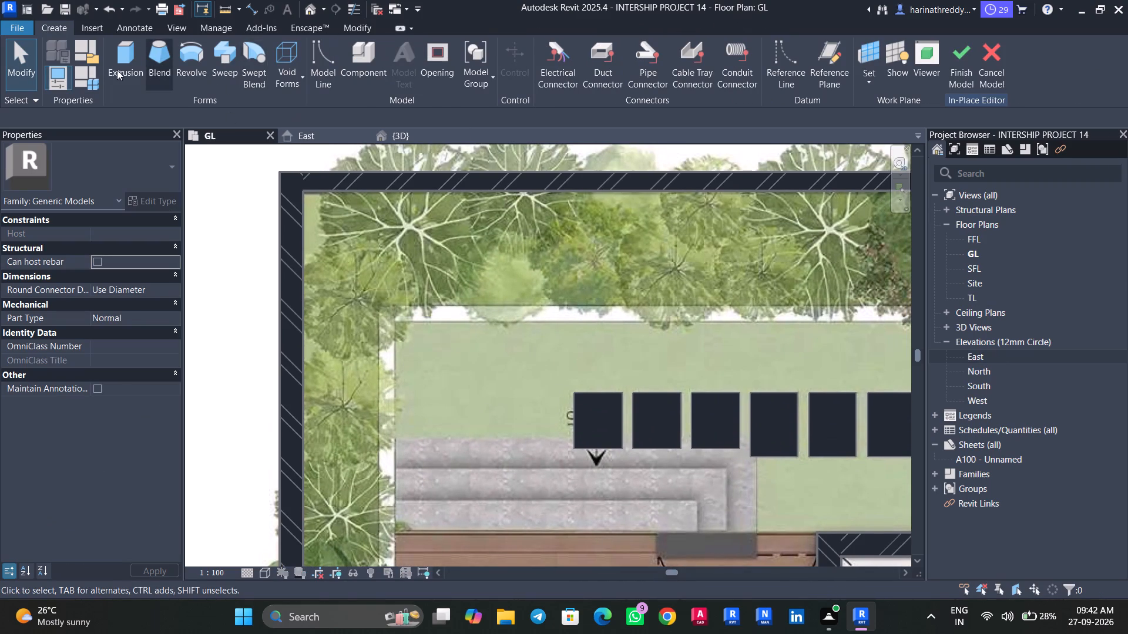
click(117, 62)
scroll(398, 322, up, 8)
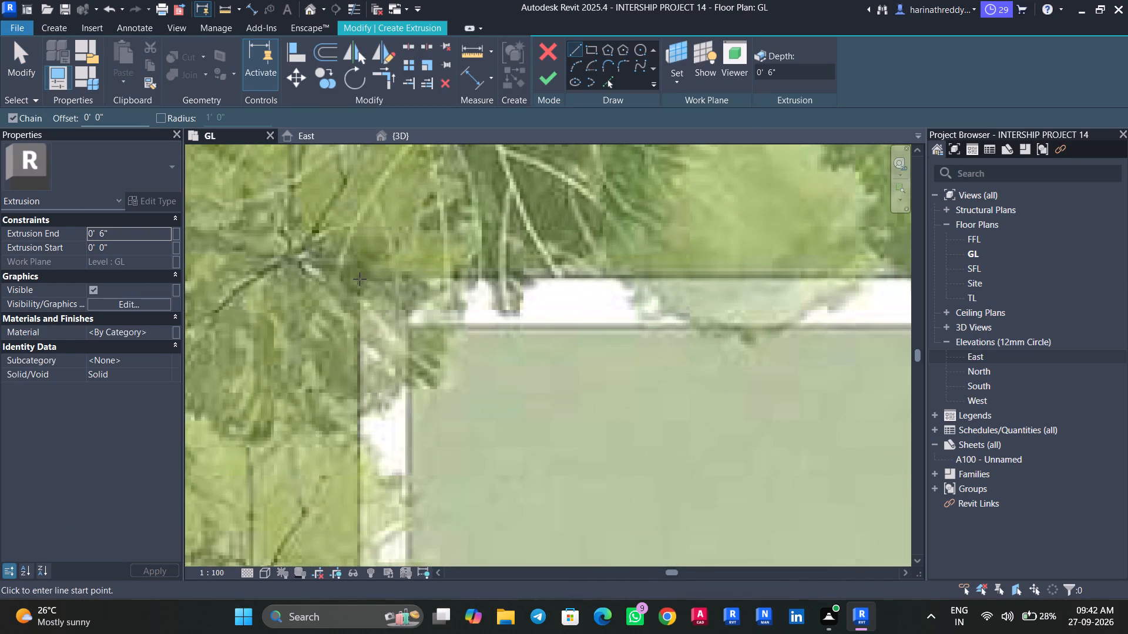
click(360, 279)
key(Escape)
click(592, 45)
click(361, 275)
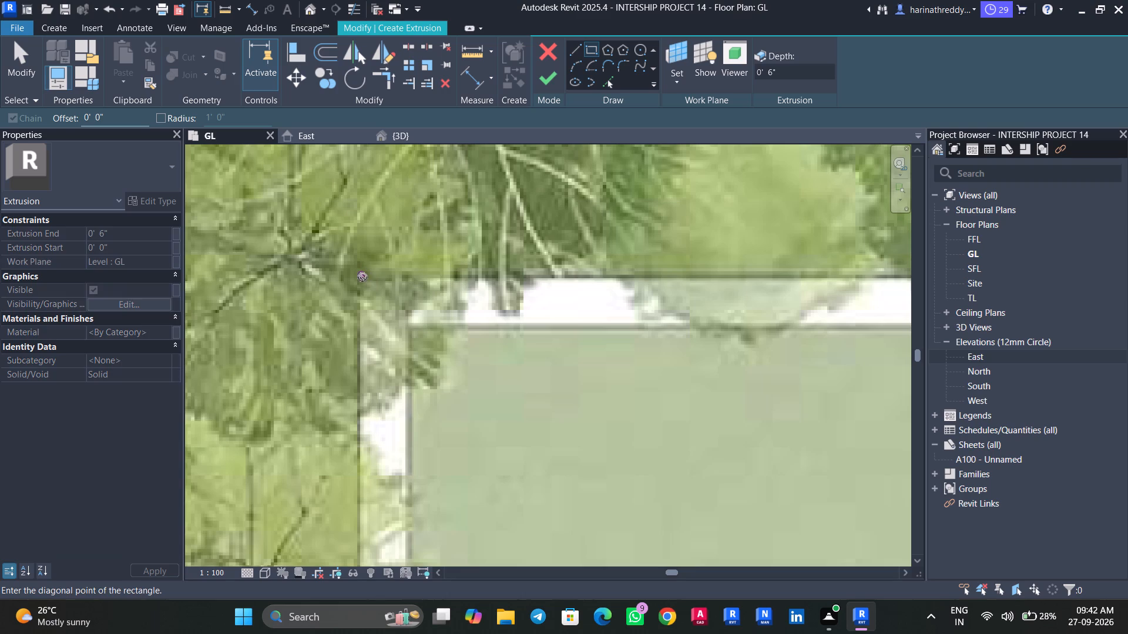
middle_drag(602, 322, 256, 407)
scroll(396, 414, down, 5)
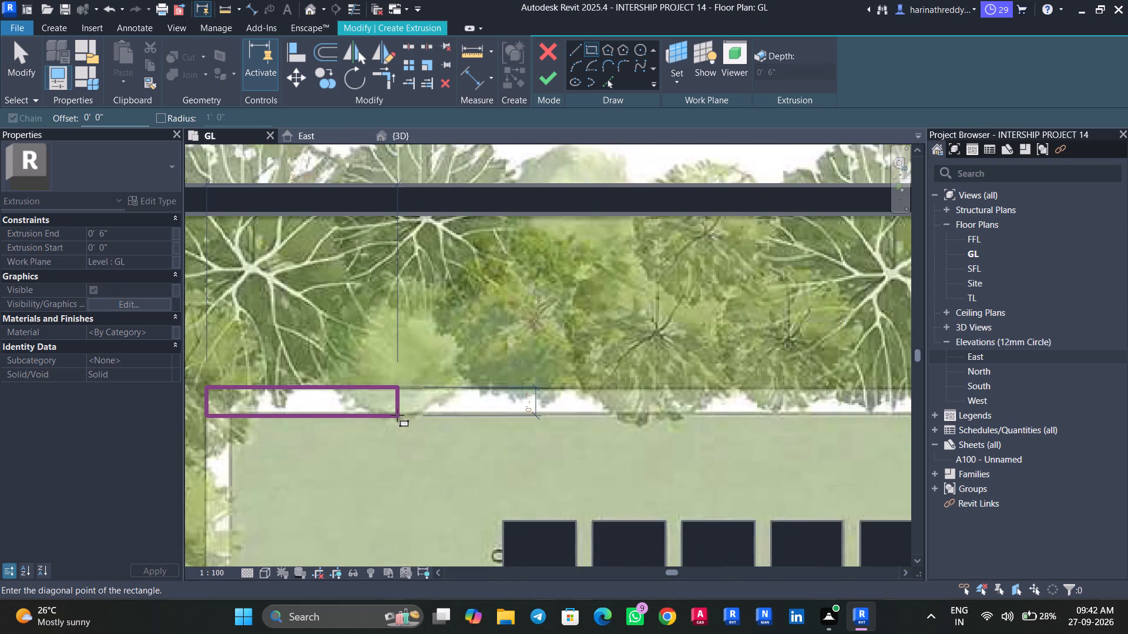
scroll(397, 415, down, 1)
middle_drag(575, 413, 279, 416)
middle_drag(528, 413, 237, 422)
middle_drag(579, 430, 217, 436)
middle_drag(634, 427, 280, 427)
middle_drag(641, 427, 268, 428)
middle_drag(730, 423, 335, 427)
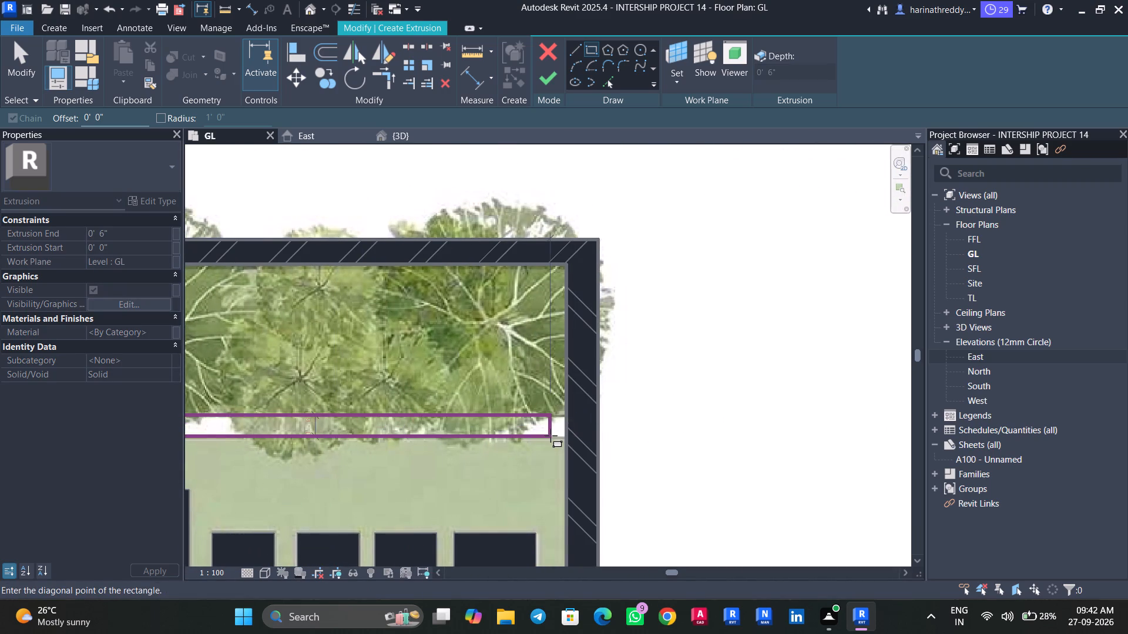
scroll(550, 436, up, 9)
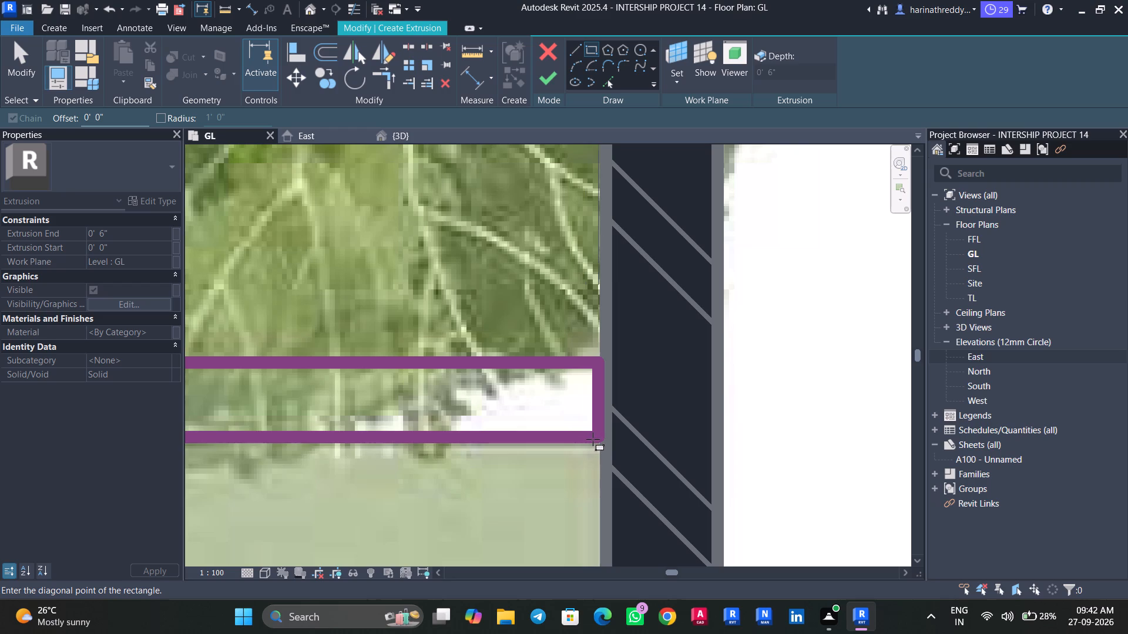
click(602, 440)
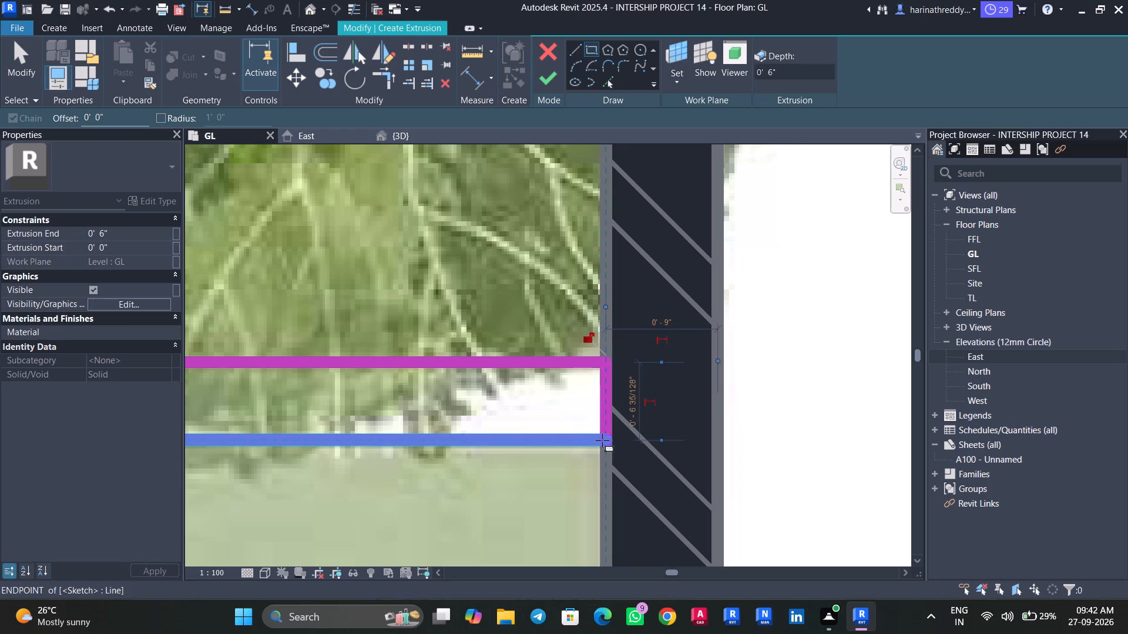
key(Escape)
key(Escape)
Sketch a second rectangle about 6 inches wide along the west planting bed, from the first rectangle's lower corner to the south boundary wall.
scroll(511, 454, down, 13)
middle_drag(415, 494, 734, 407)
middle_drag(491, 442, 838, 392)
middle_drag(545, 437, 814, 429)
middle_drag(466, 436, 767, 409)
middle_drag(353, 411, 433, 416)
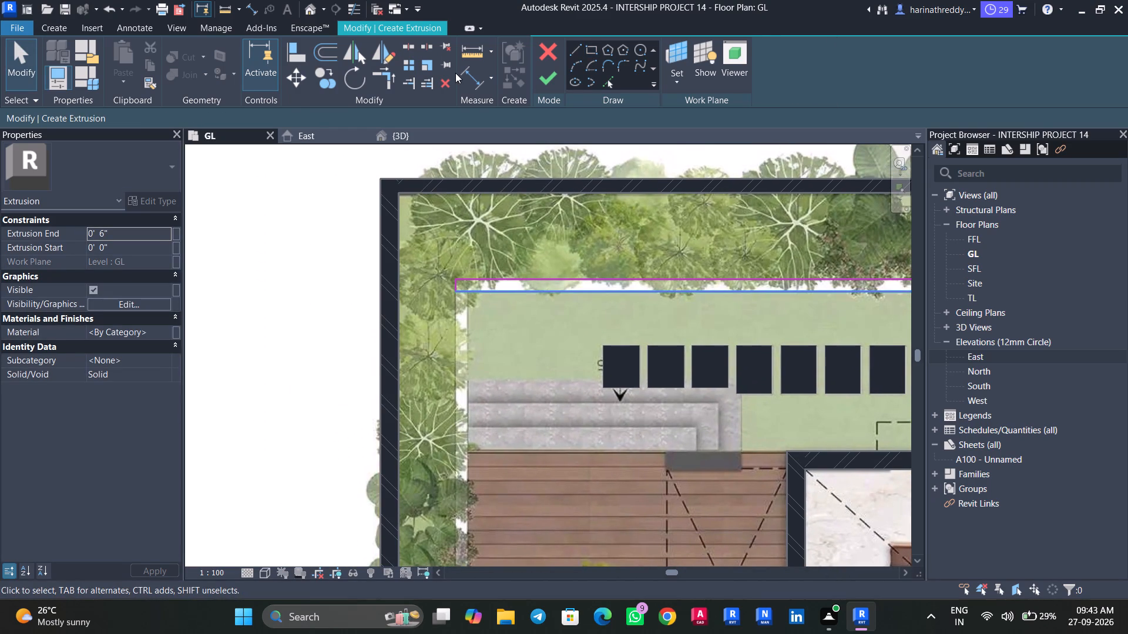
click(590, 45)
scroll(473, 303, up, 9)
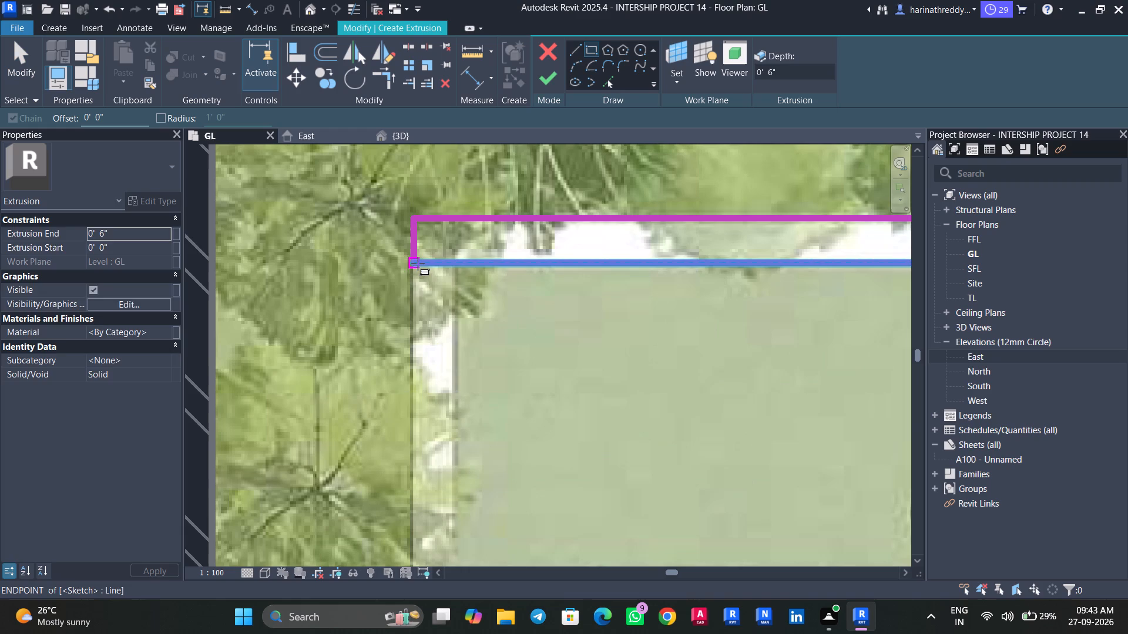
click(418, 263)
scroll(458, 468, down, 7)
middle_drag(462, 491, 491, 87)
middle_drag(488, 431, 507, 190)
middle_drag(488, 450, 542, 67)
middle_drag(549, 501, 574, 184)
scroll(572, 475, up, 1)
middle_drag(575, 468, 586, 429)
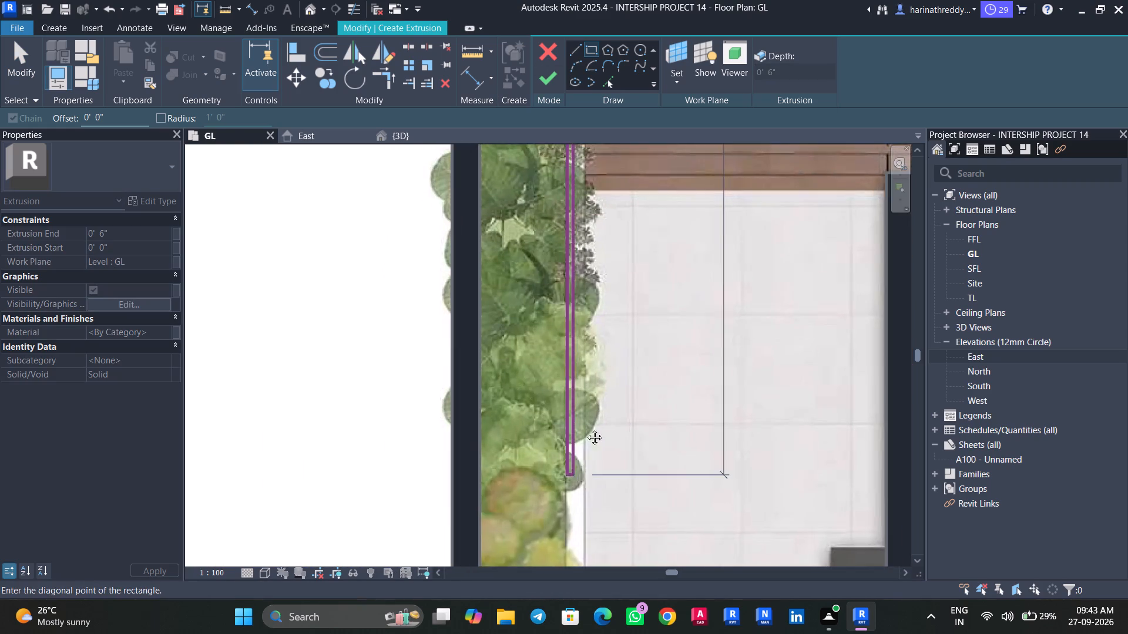
middle_drag(586, 429, 638, 132)
middle_drag(645, 464, 581, 60)
middle_drag(598, 427, 598, 27)
scroll(568, 446, up, 2)
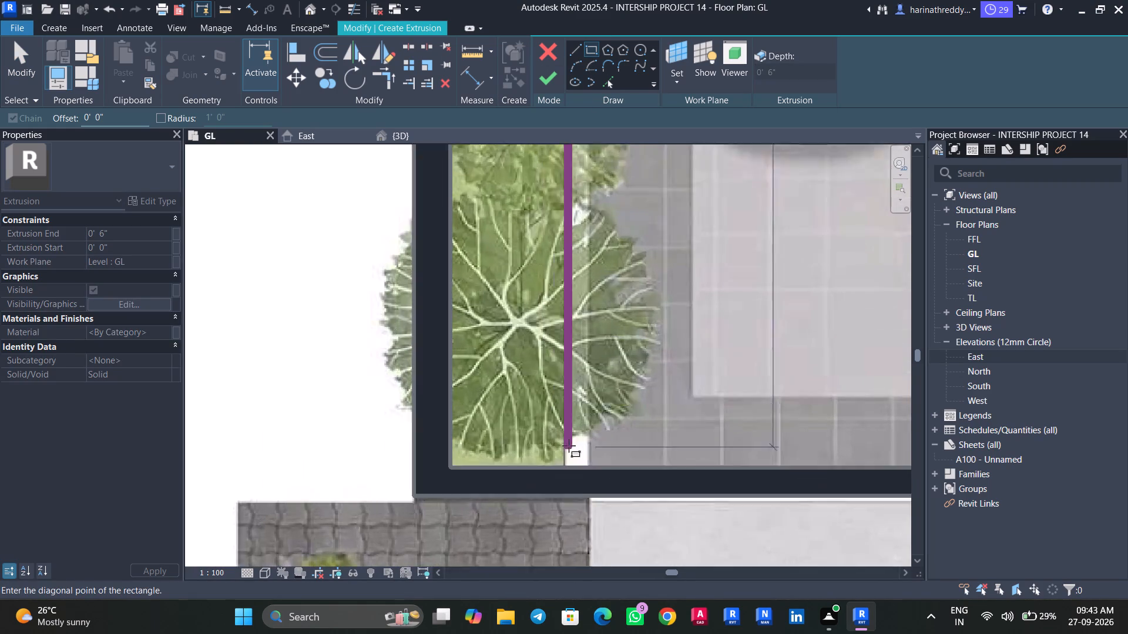
scroll(569, 446, up, 3)
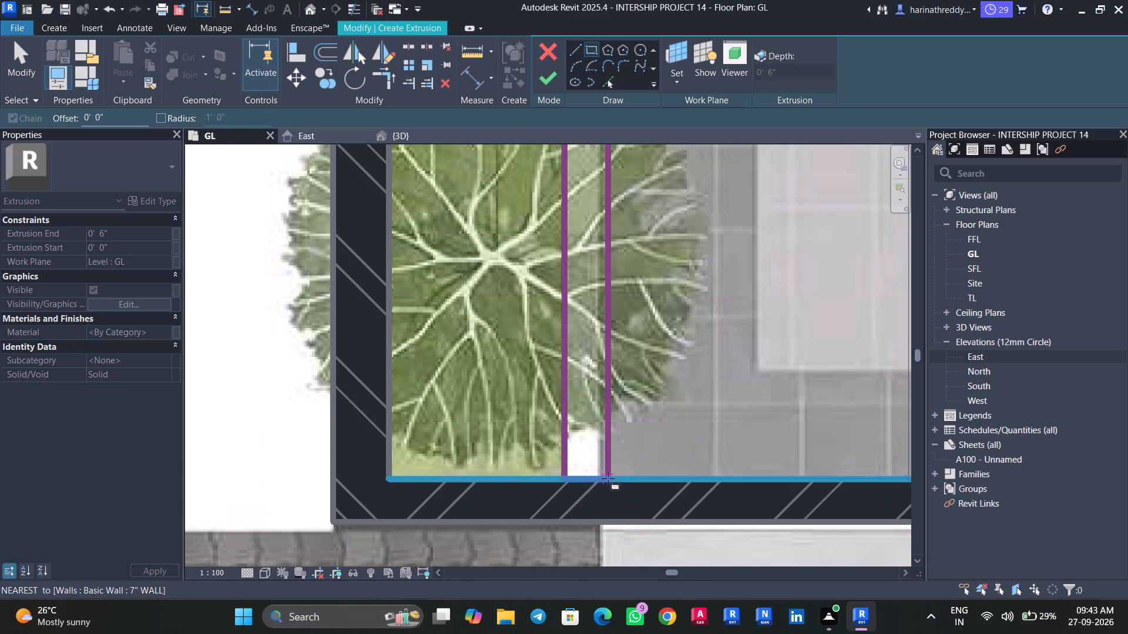
click(600, 476)
key(Escape)
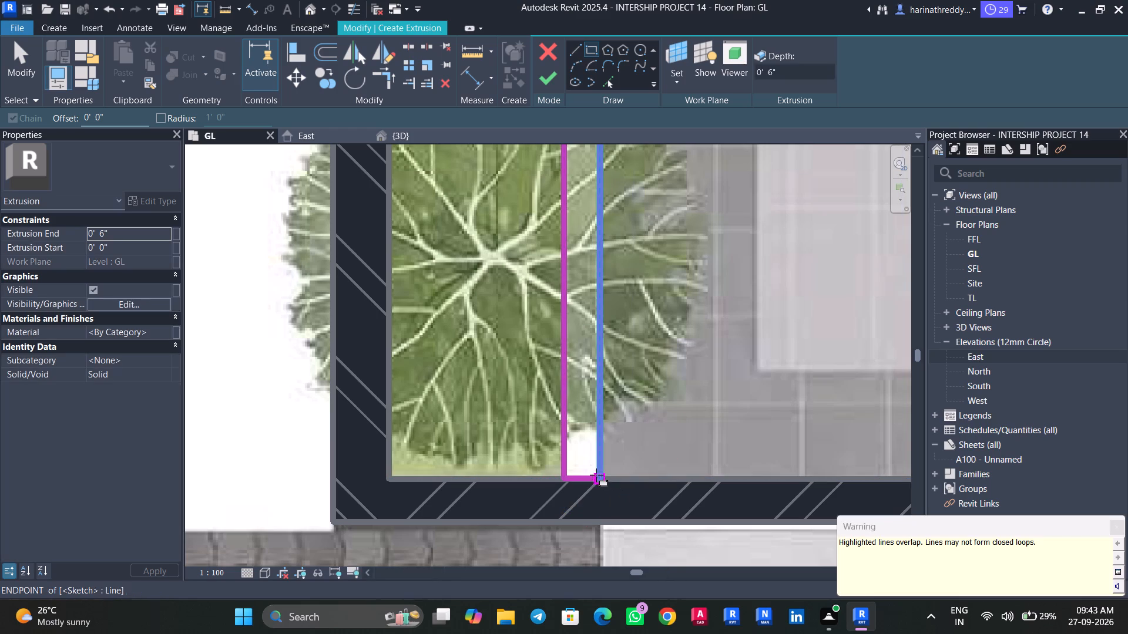
key(Escape)
key(Escape)
click(502, 413)
Trim the inner and outer sketch lines of the two strips to each other at their shared northwest corner.
scroll(502, 413, down, 6)
scroll(502, 413, up, 1)
scroll(502, 413, down, 4)
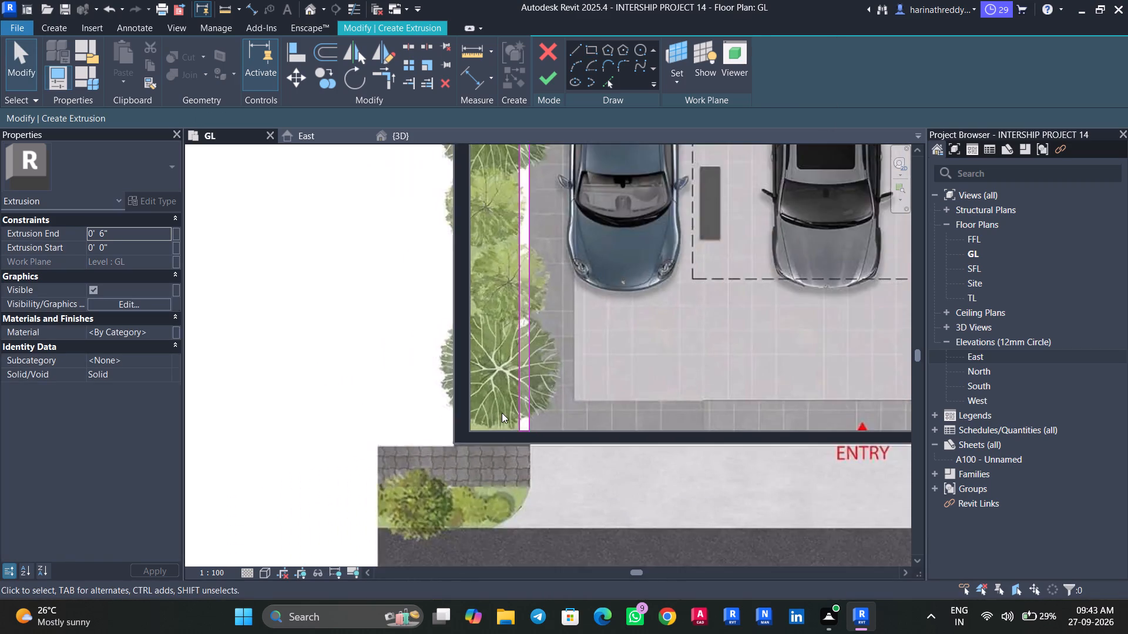
scroll(502, 413, down, 4)
middle_drag(573, 363, 559, 506)
middle_drag(560, 467, 560, 530)
middle_drag(567, 400, 578, 522)
scroll(578, 522, down, 1)
middle_drag(553, 407, 559, 536)
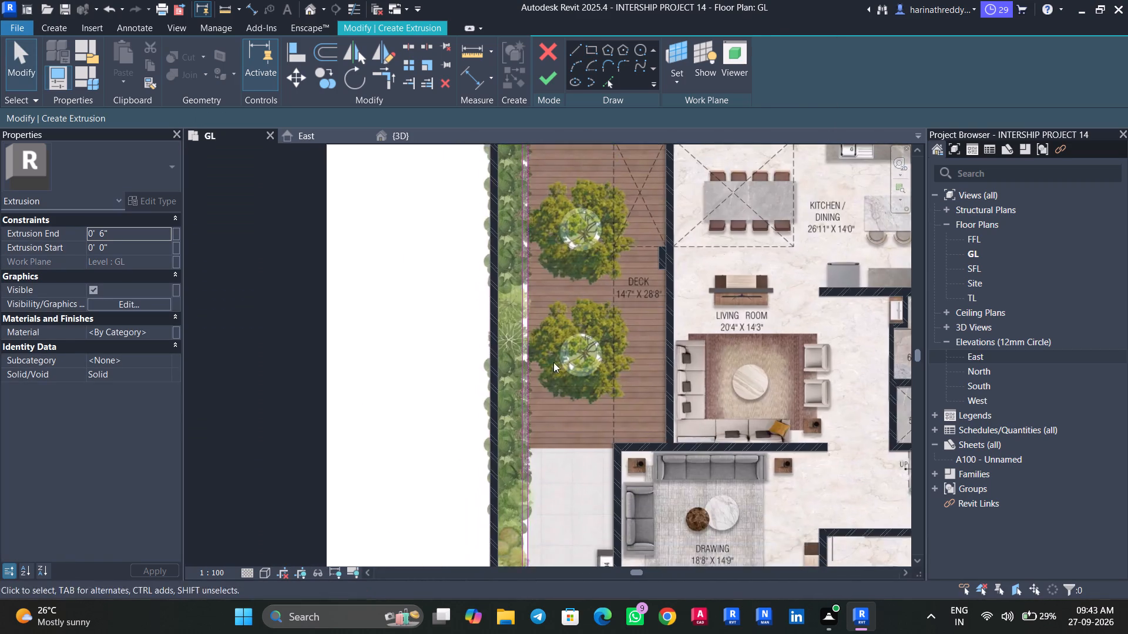
middle_drag(557, 390, 573, 554)
middle_drag(570, 394, 576, 546)
scroll(526, 386, up, 3)
scroll(559, 392, down, 1)
scroll(595, 390, up, 9)
key(t)
key(r)
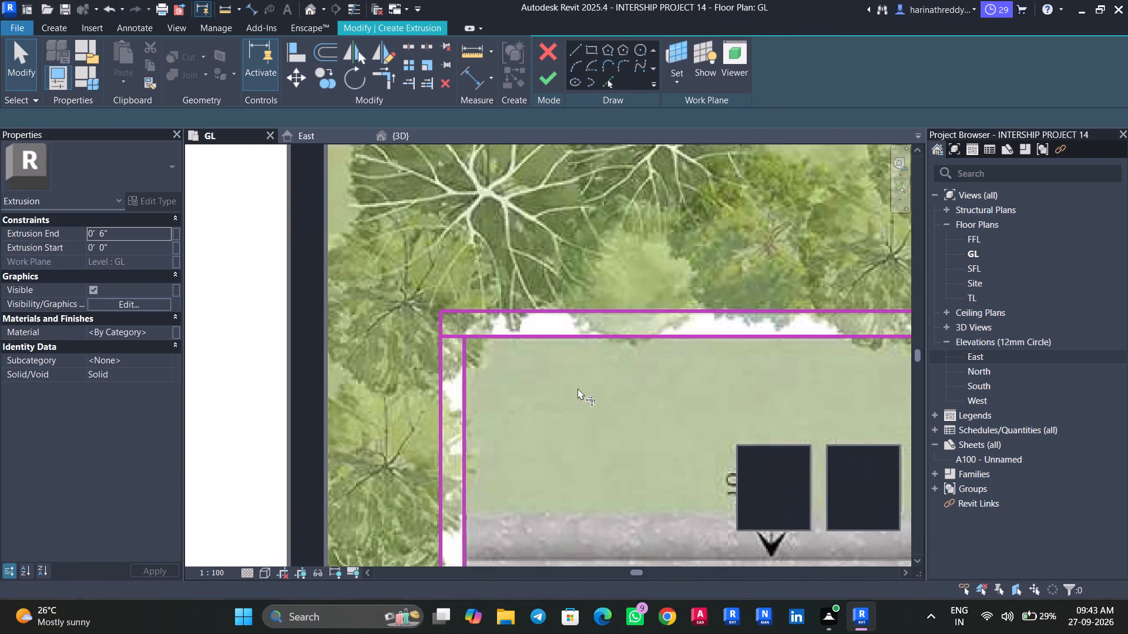
key(r)
click(466, 376)
click(487, 342)
click(436, 347)
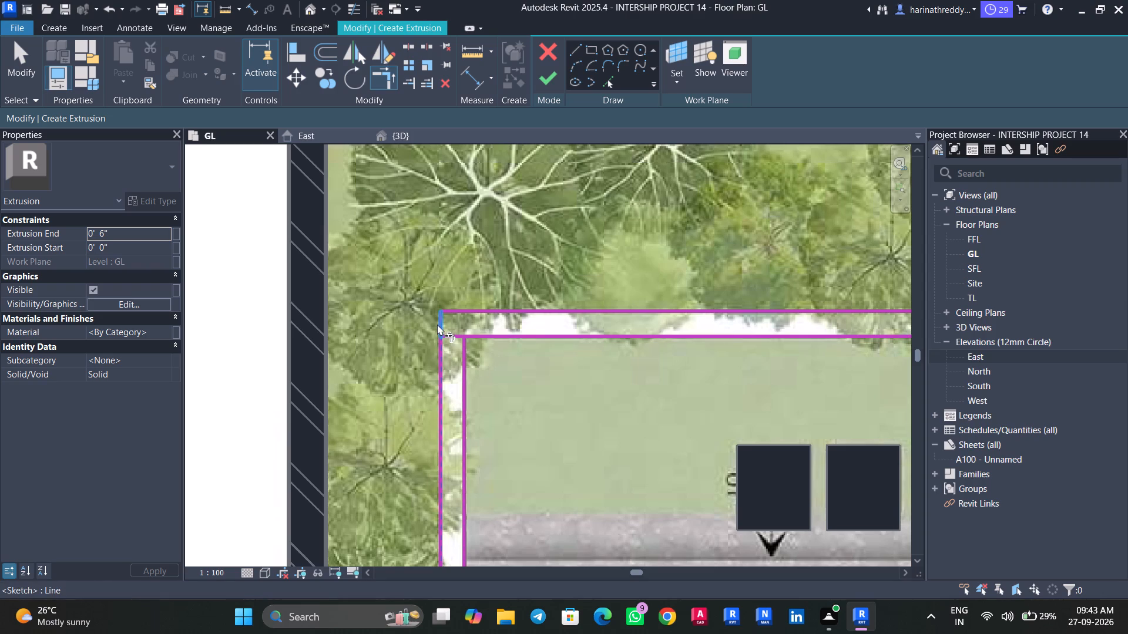
click(437, 324)
key(Escape)
key(Escape)
Delete the short leftover sketch line crossing the strip at the northwest corner.
click(446, 338)
key(Escape)
click(455, 335)
scroll(455, 335, up, 4)
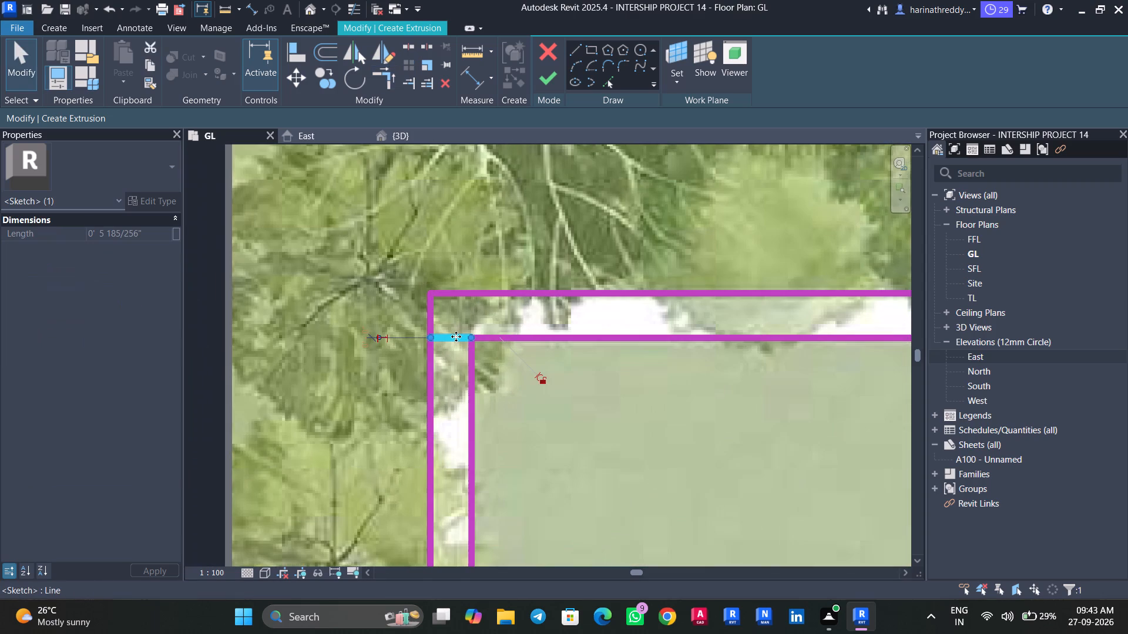
key(Delete)
Set the extrusion end to 0.1' and finish the L-shaped extrusion sketch.
scroll(462, 357, down, 3)
scroll(481, 325, up, 1)
scroll(481, 305, down, 8)
scroll(483, 300, up, 1)
scroll(483, 300, down, 3)
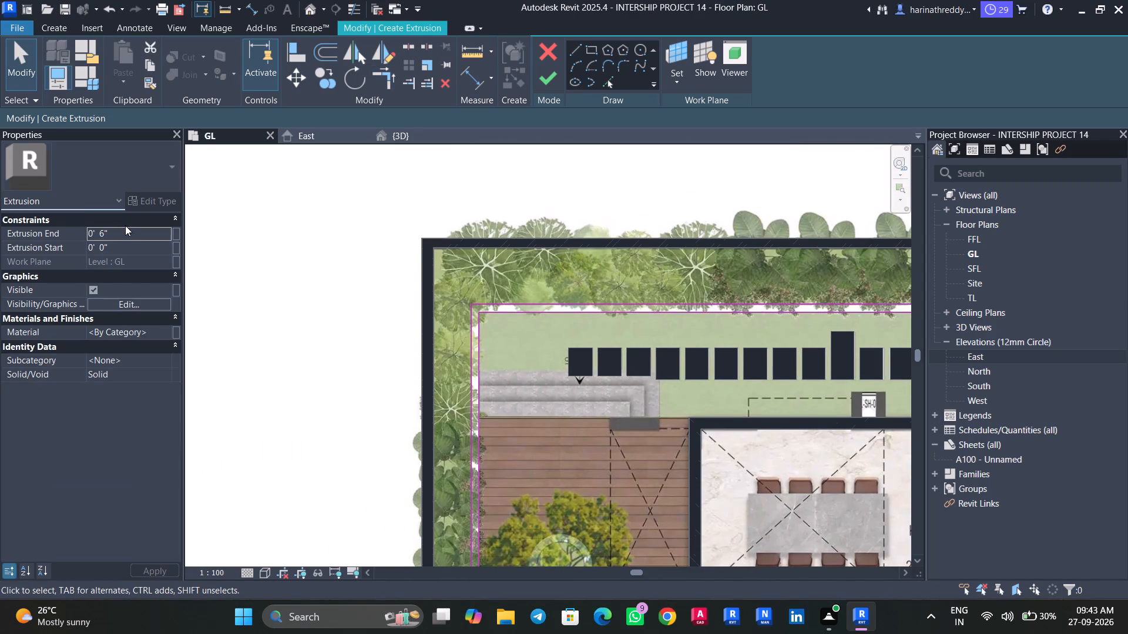
click(125, 225)
click(129, 230)
click(129, 226)
click(134, 281)
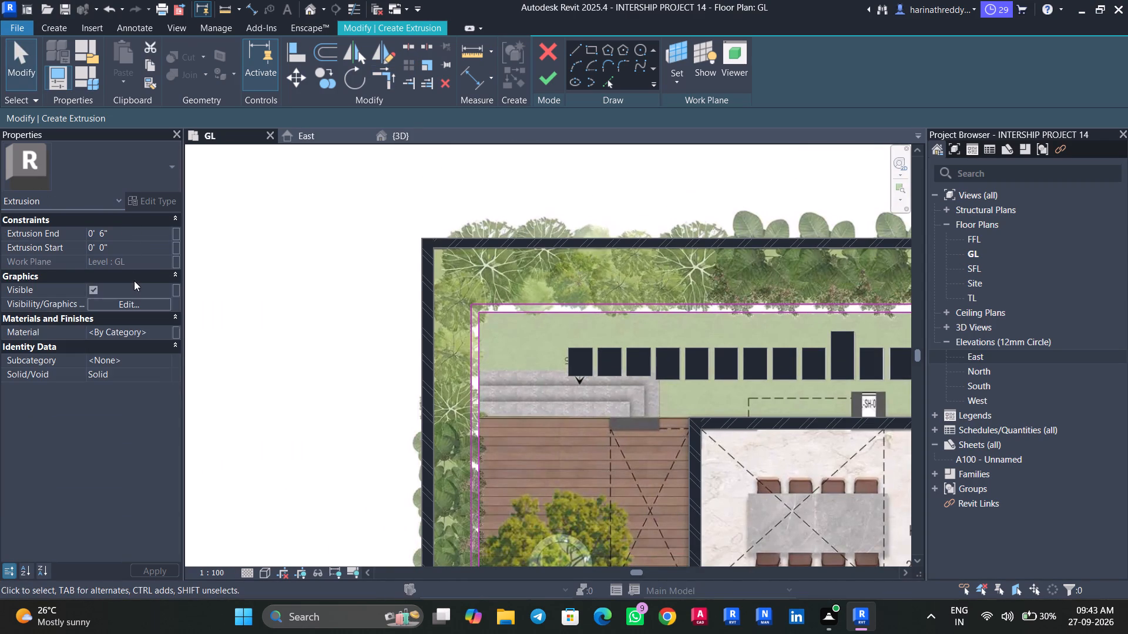
click(141, 234)
text(0.1')
key(Return)
click(542, 75)
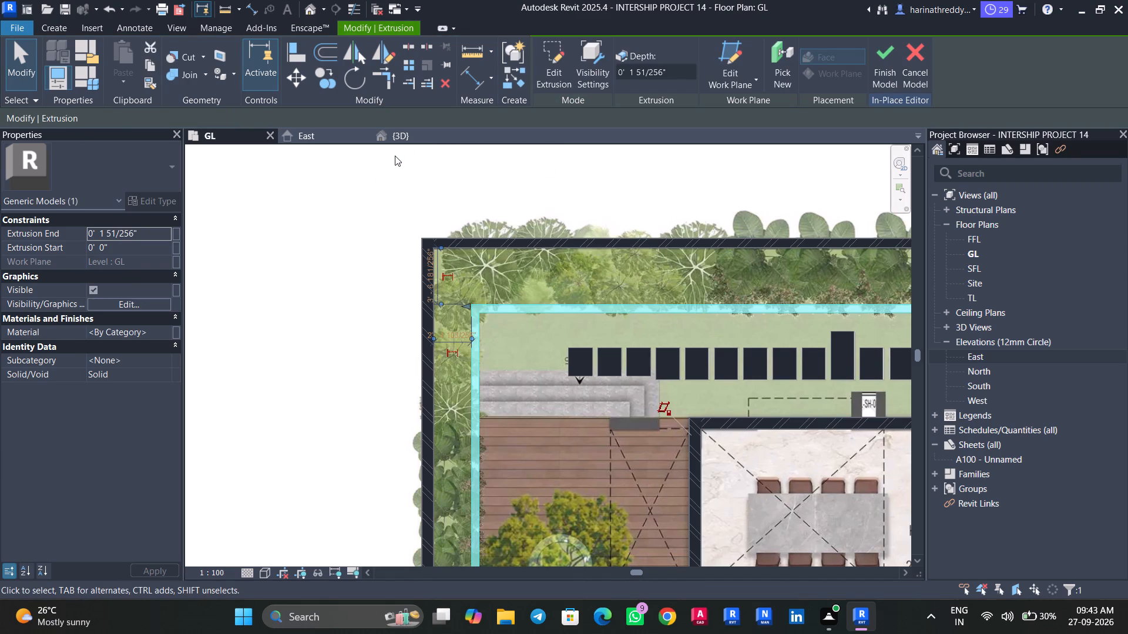
Check the L-shaped border in the 3D view and finish the in-place model.
key(Escape)
click(404, 137)
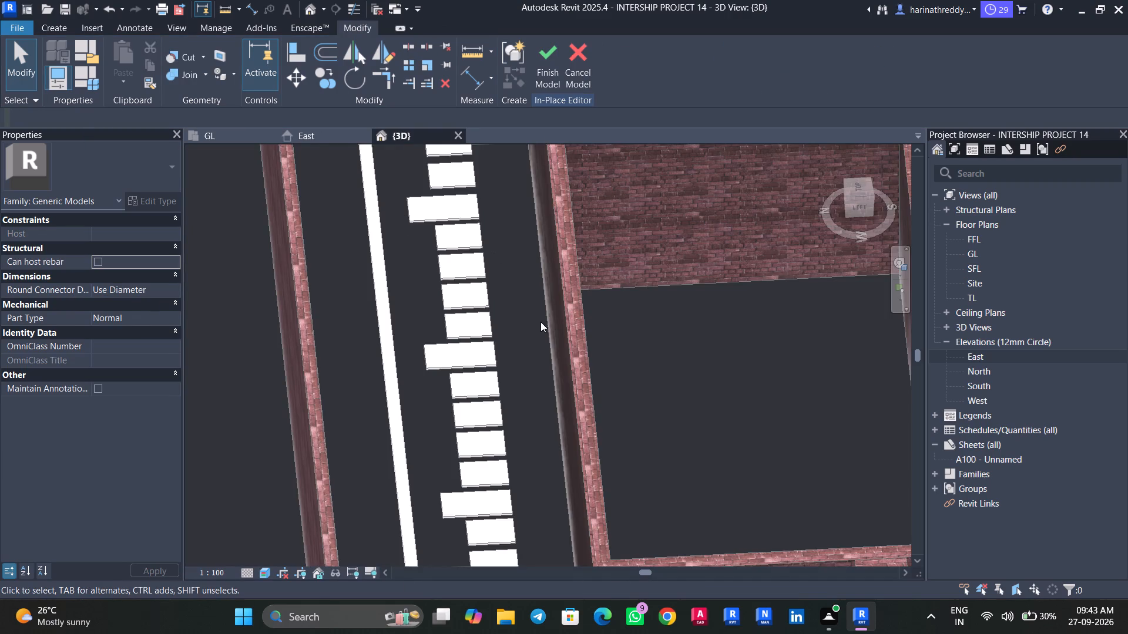
scroll(540, 318, down, 9)
shift+middle_drag(505, 341, 507, 507)
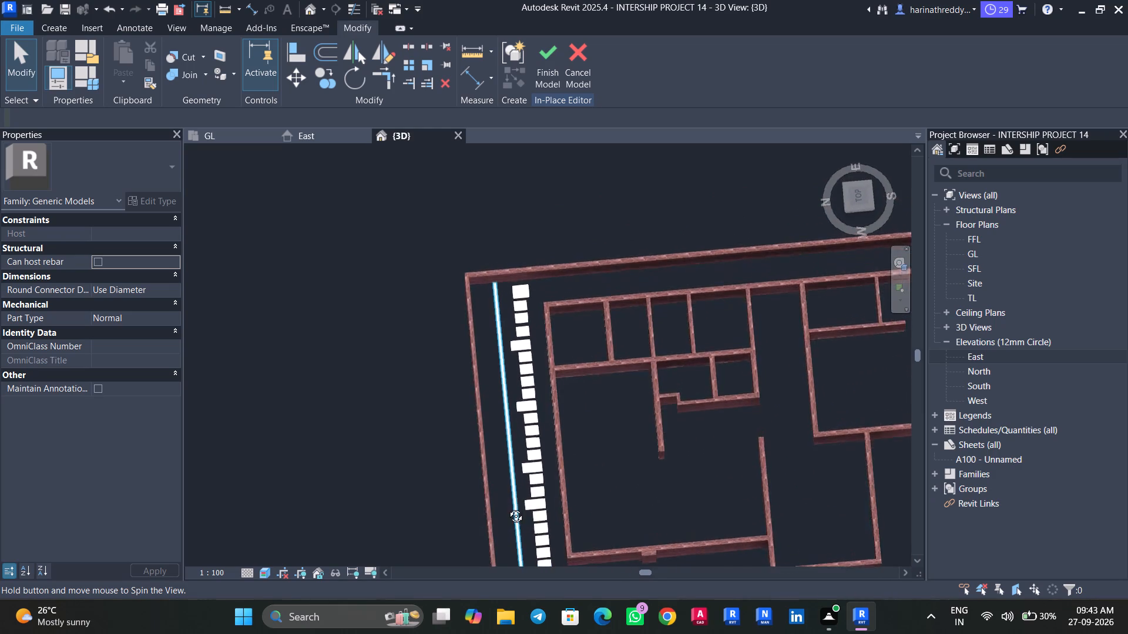
shift+middle_drag(507, 507, 445, 353)
scroll(427, 468, up, 1)
shift+middle_drag(417, 474, 380, 449)
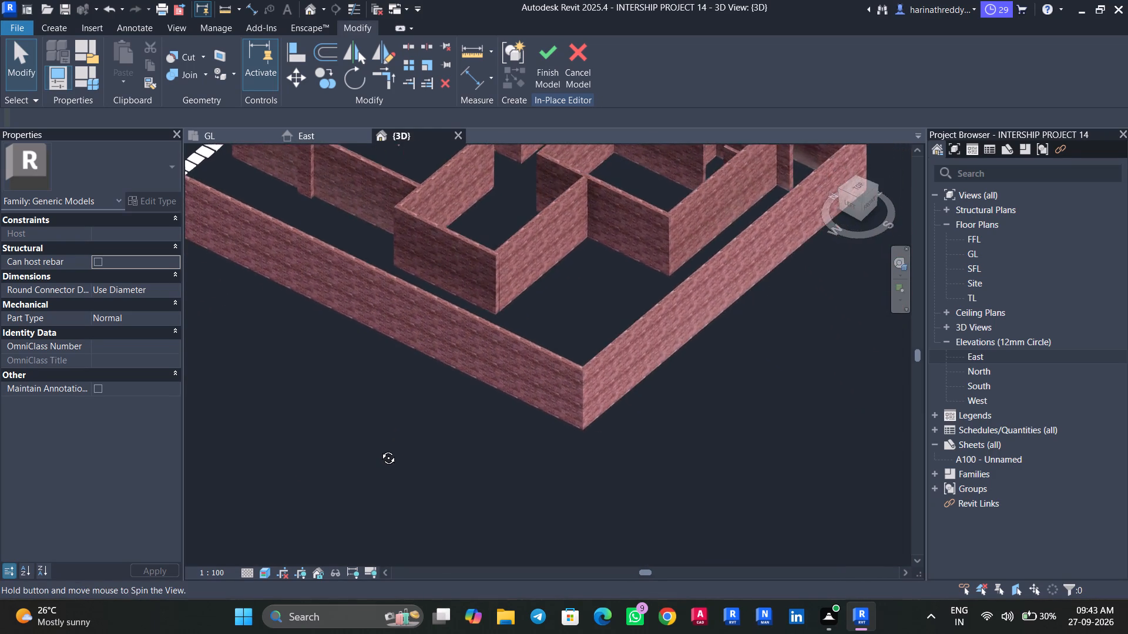
shift+middle_drag(380, 449, 380, 448)
scroll(381, 443, down, 5)
middle_drag(396, 484, 405, 527)
click(862, 187)
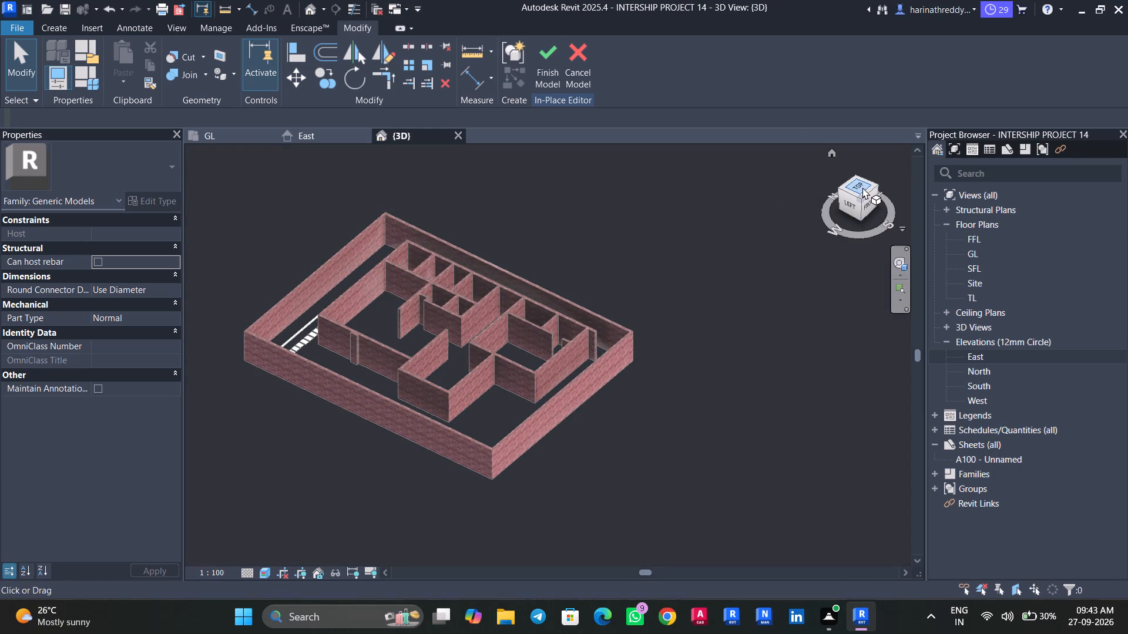
click(547, 73)
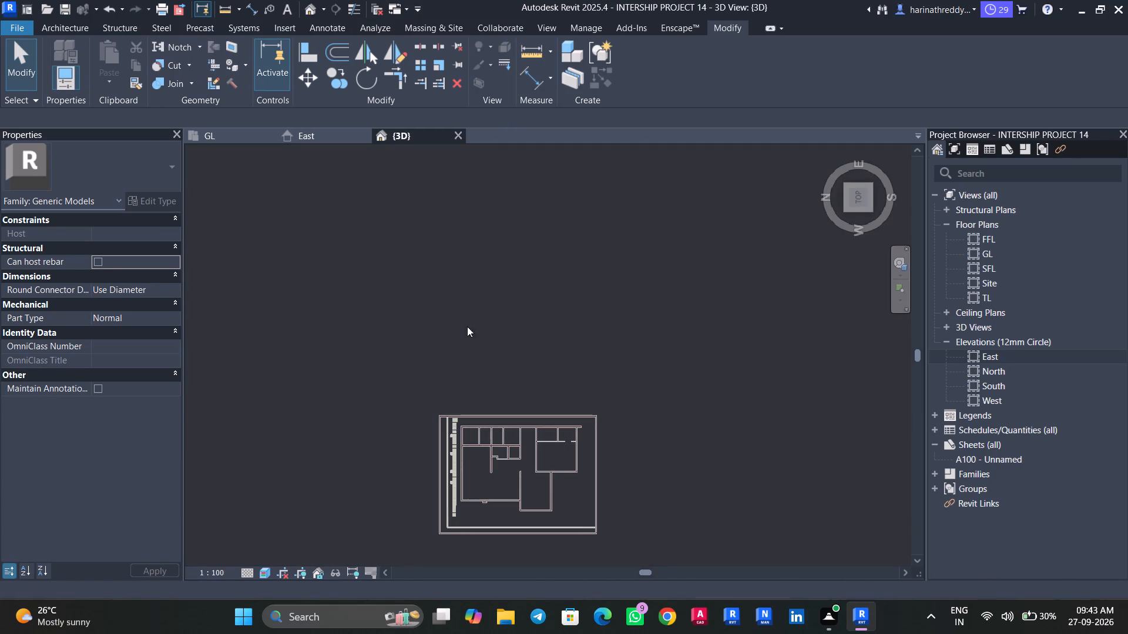
scroll(481, 450, up, 4)
Set the imported 123.pdf floor plan image to draw in the foreground of the GL floor plan.
click(247, 115)
click(232, 131)
scroll(558, 362, up, 3)
scroll(556, 362, down, 1)
scroll(554, 356, up, 1)
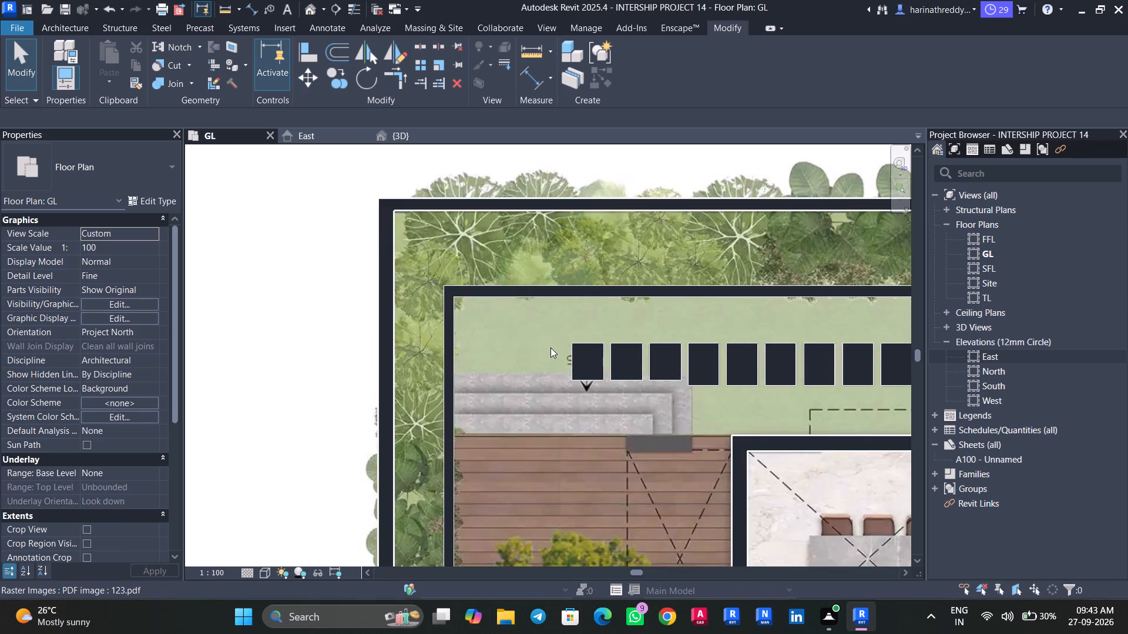
scroll(497, 358, down, 10)
middle_drag(499, 360, 415, 116)
scroll(344, 295, down, 2)
scroll(343, 298, up, 1)
scroll(342, 298, down, 2)
click(280, 319)
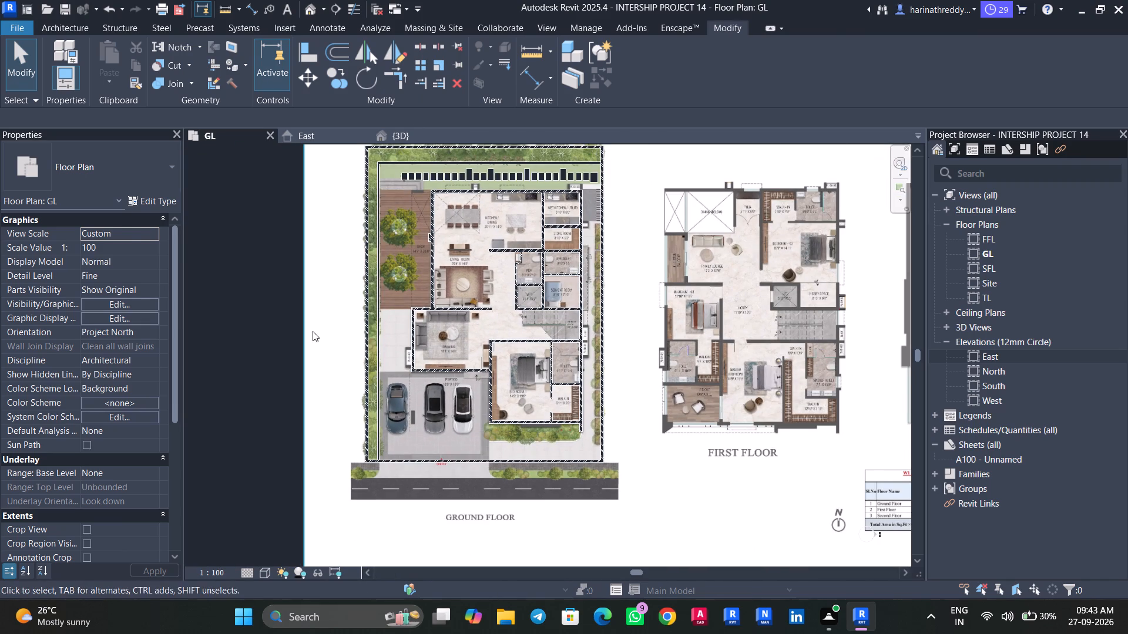
click(314, 331)
click(160, 329)
click(124, 362)
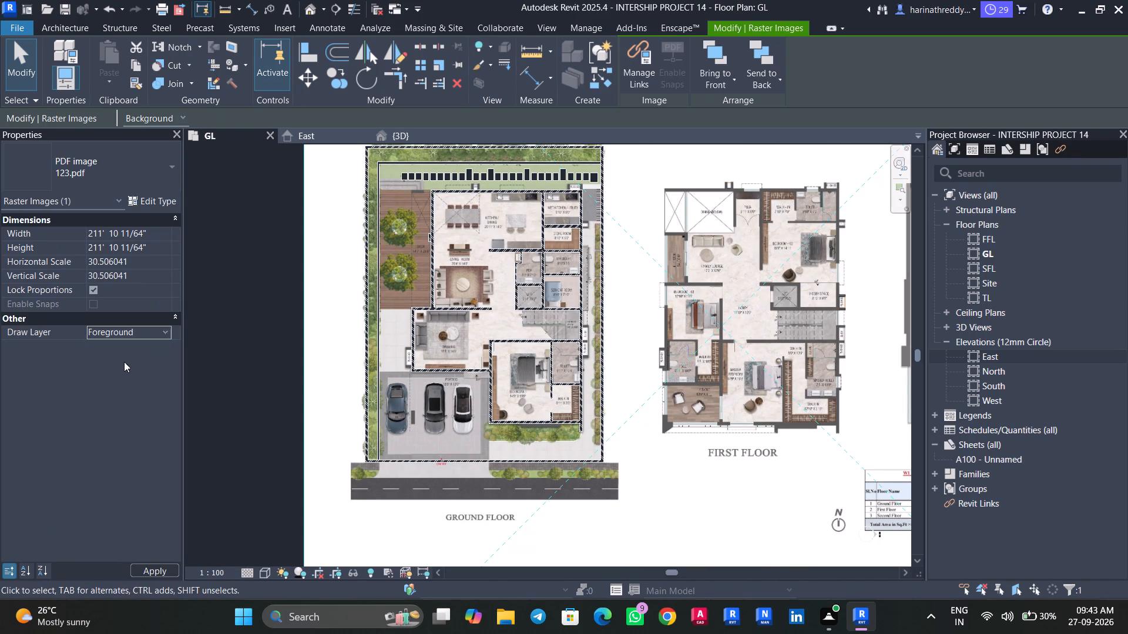
Examine the entry frontage, the portico and the planting bed south of Bed Room-1 on the floor plan image.
scroll(448, 477, up, 2)
scroll(448, 477, down, 1)
scroll(448, 477, up, 8)
middle_drag(408, 462, 450, 466)
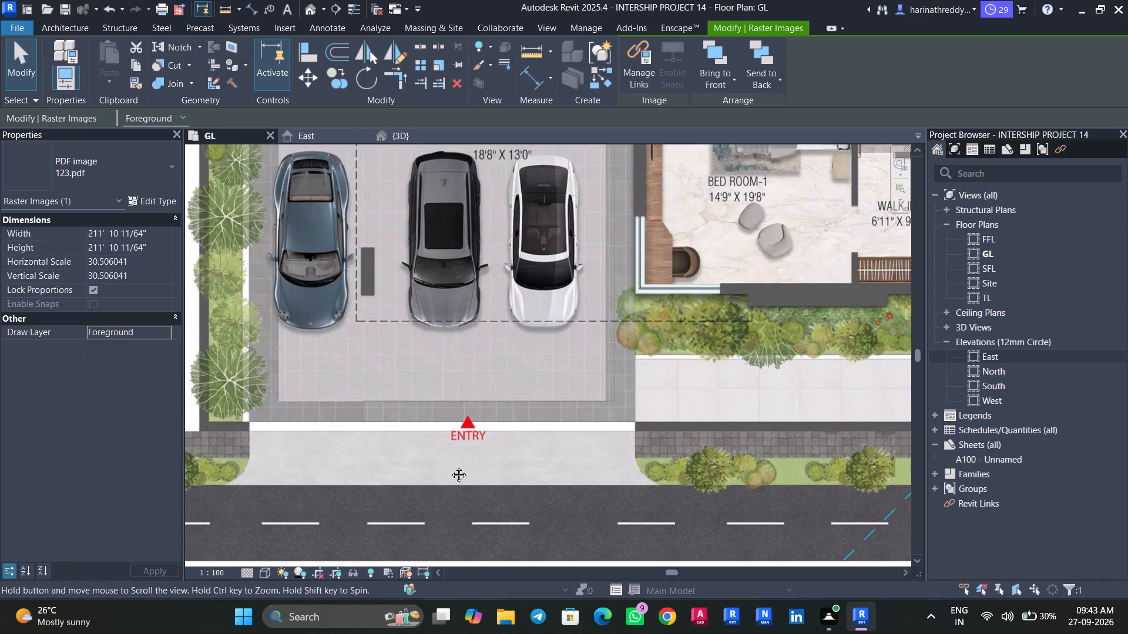
middle_drag(450, 466, 496, 476)
scroll(461, 461, down, 4)
middle_drag(568, 465, 509, 513)
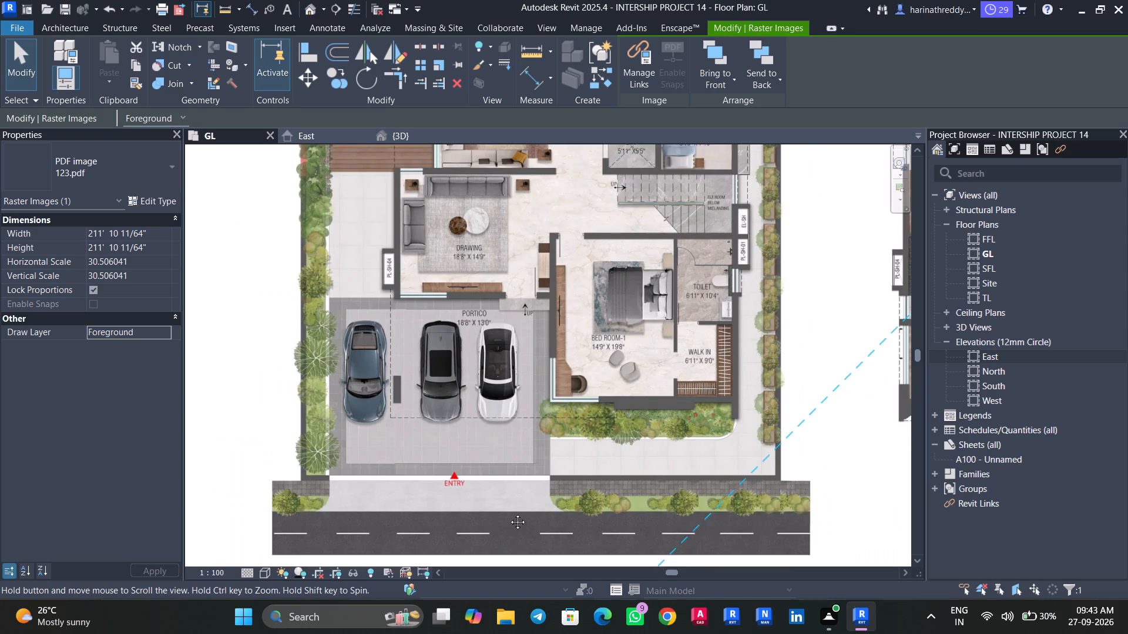
middle_drag(509, 513, 503, 518)
scroll(667, 474, up, 1)
scroll(667, 474, down, 1)
scroll(667, 474, up, 2)
middle_drag(667, 473, 593, 496)
scroll(590, 489, up, 6)
middle_drag(604, 483, 775, 477)
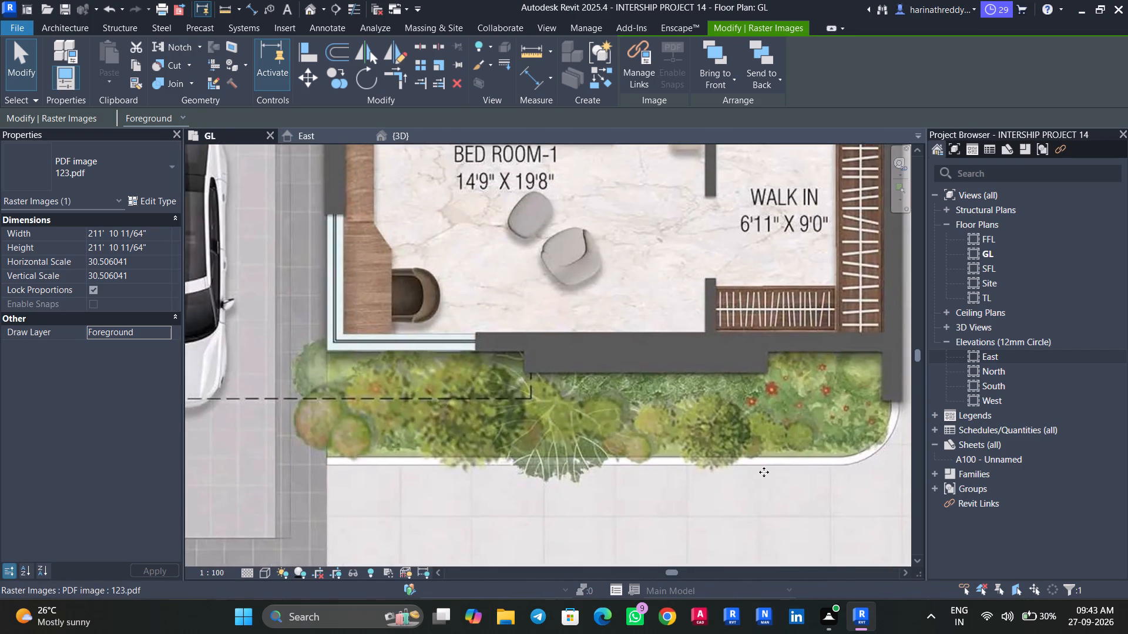
scroll(763, 472, down, 5)
middle_drag(760, 473, 811, 456)
key(Escape)
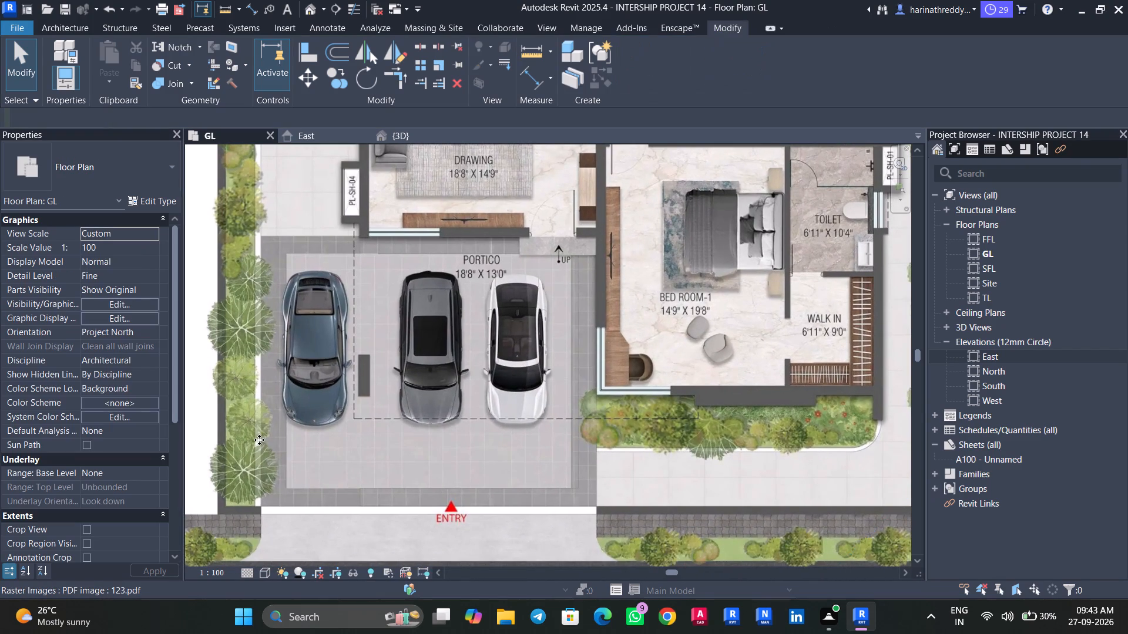
Open the L-shaped border in-place model and its extrusion sketch for editing.
key(Tab)
click(258, 439)
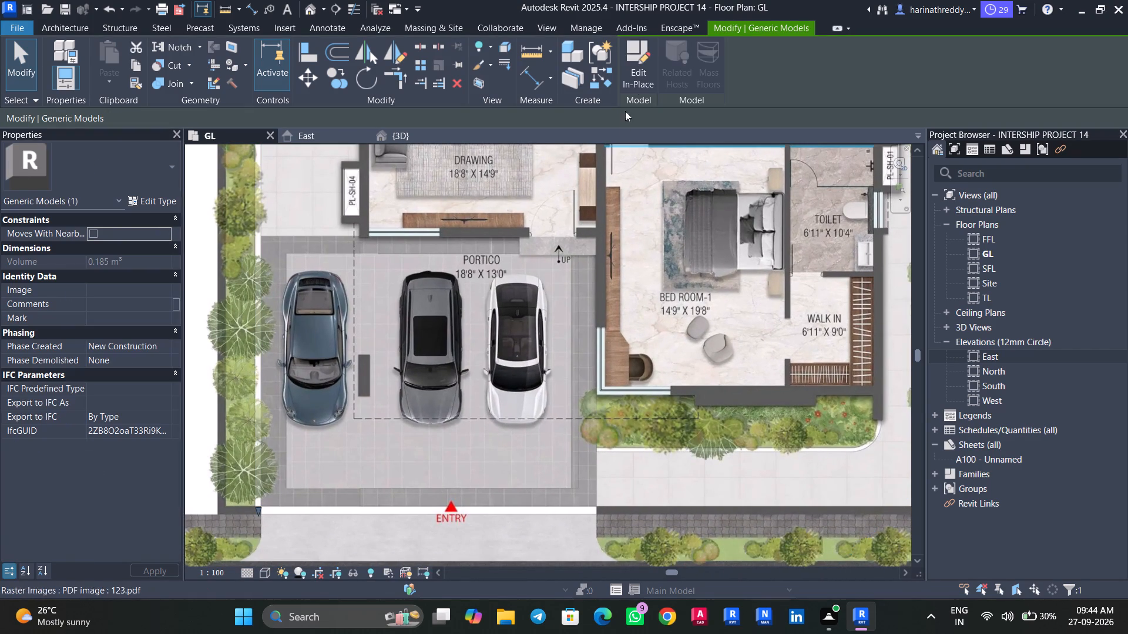
click(641, 76)
scroll(251, 520, up, 4)
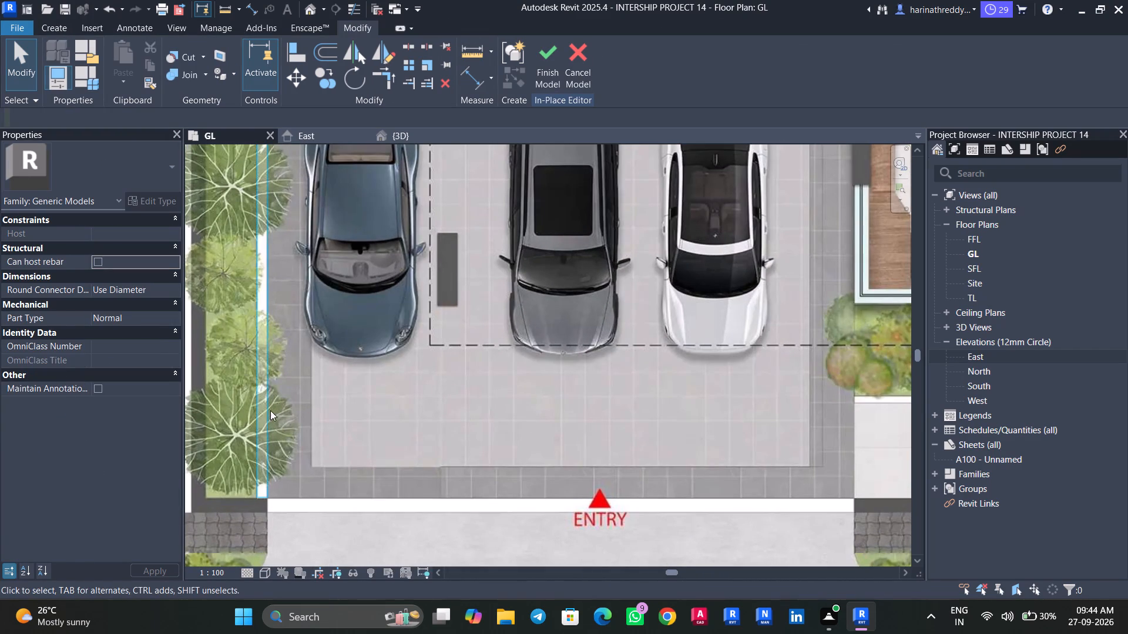
click(268, 414)
click(538, 79)
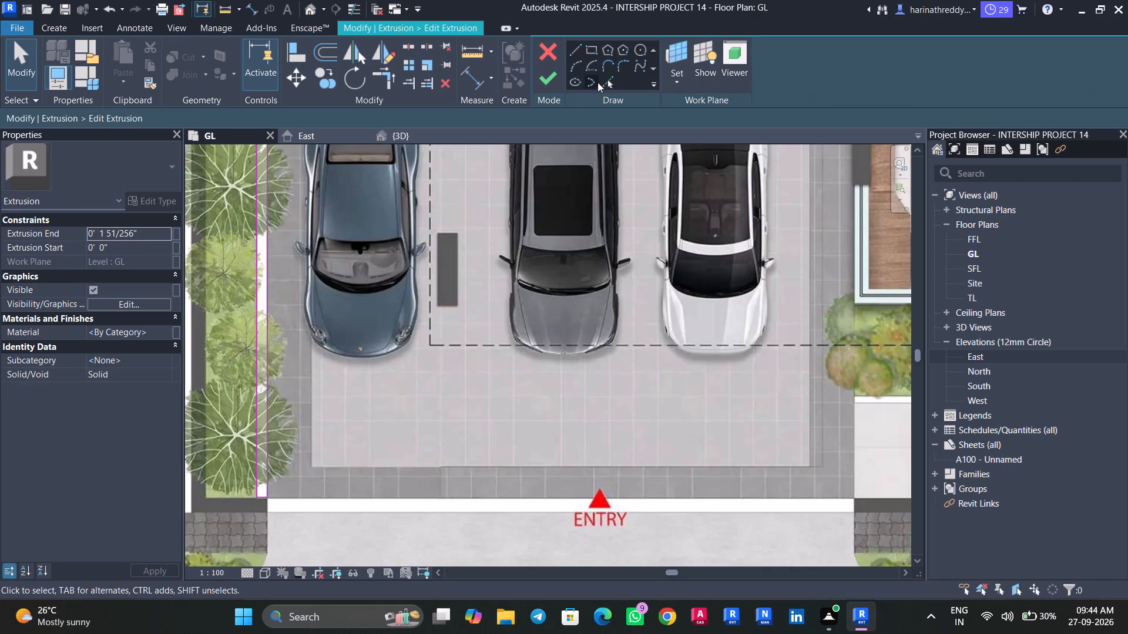
Sketch a rectangle about 27' 9" long over the white strip across the entry, starting at the existing border's south end.
click(592, 49)
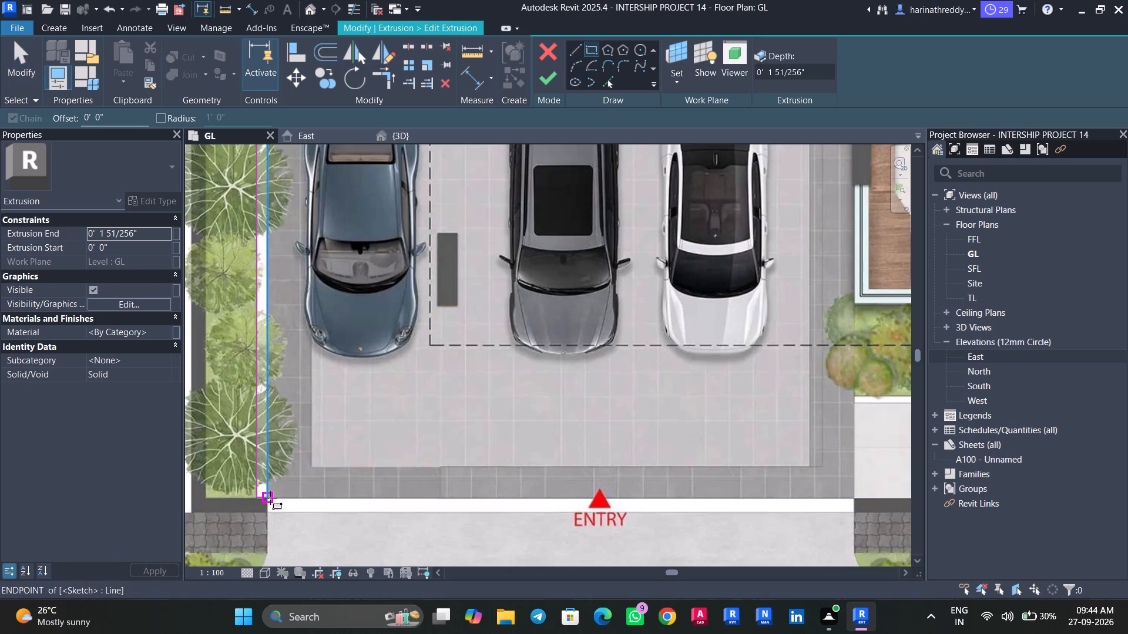
click(270, 498)
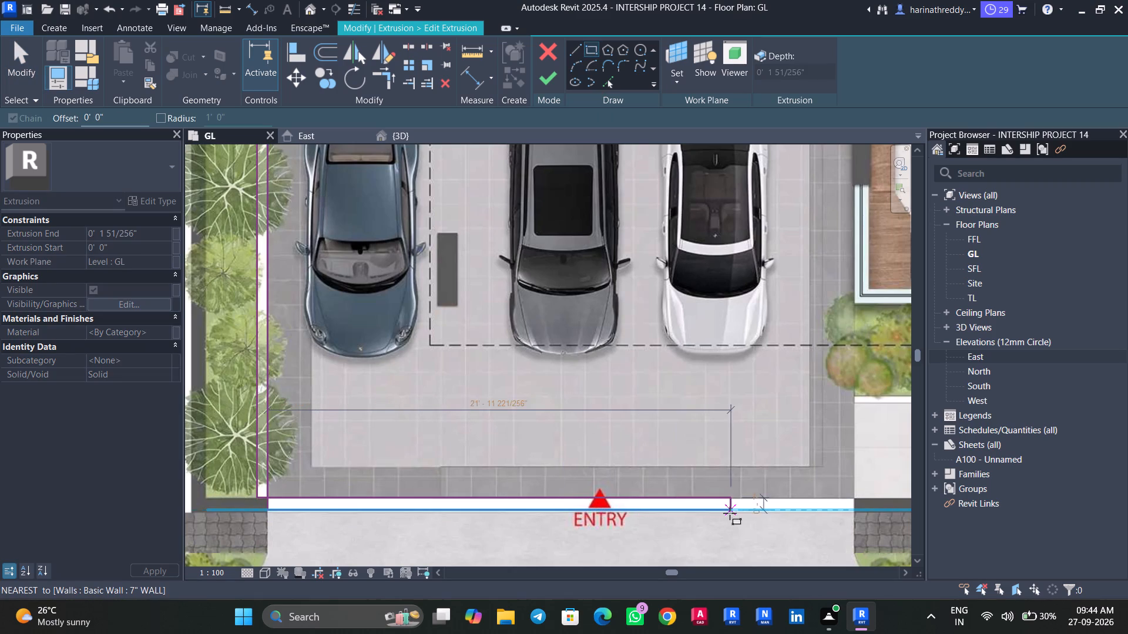
scroll(852, 511, up, 4)
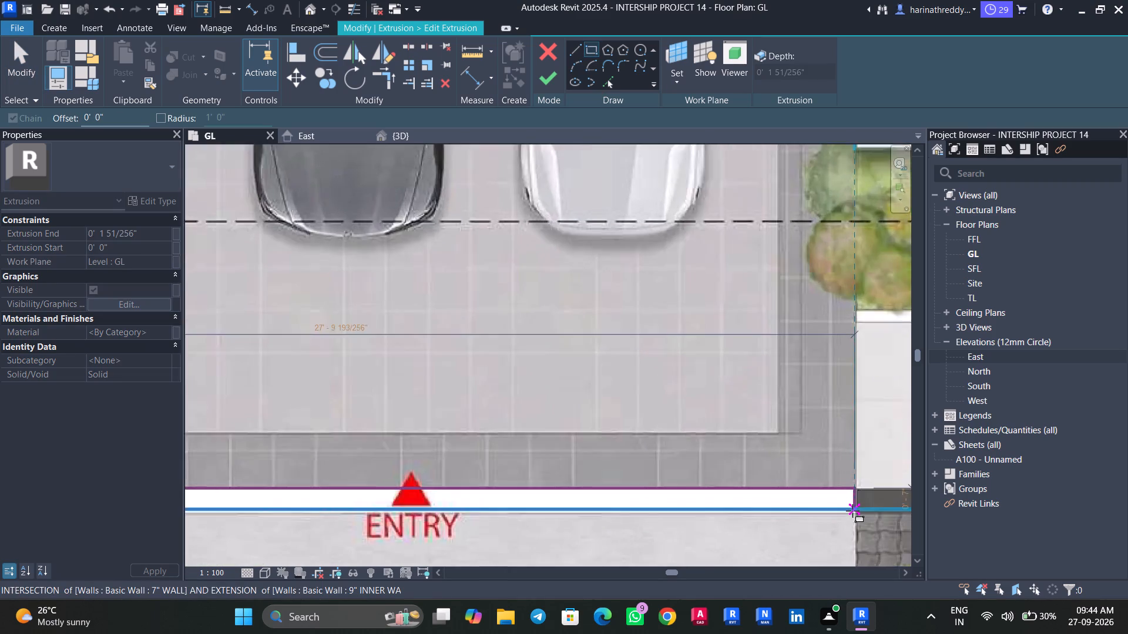
scroll(852, 511, up, 3)
click(857, 517)
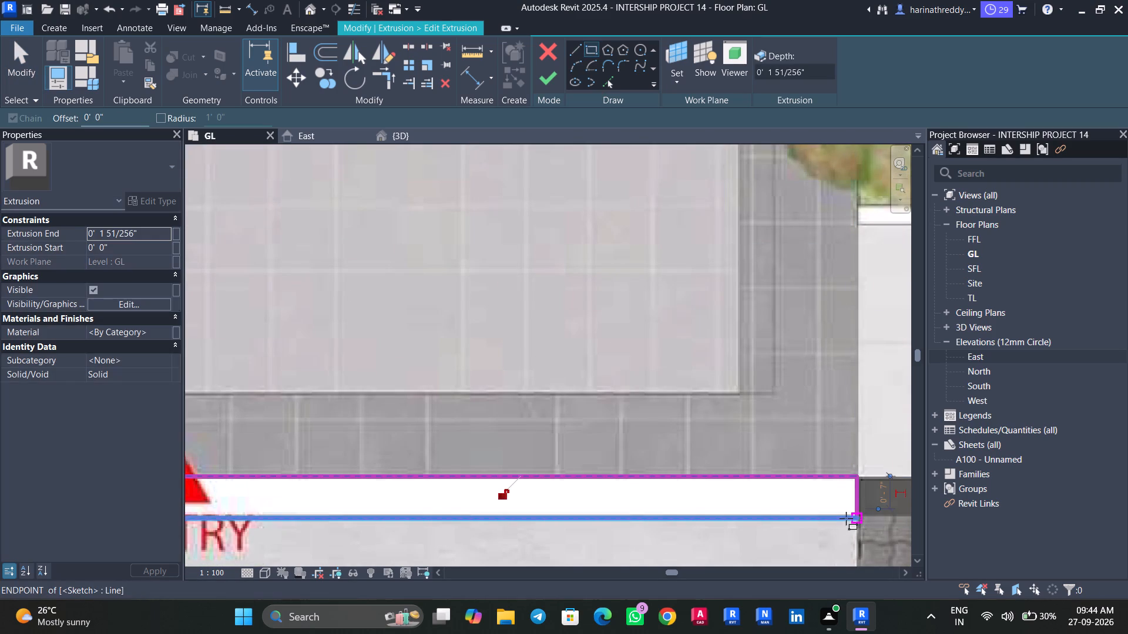
key(Escape)
Sketch a narrow rectangle about 21' 2" long along the curb south of the Bed Room-1 planting bed, ending where the curve starts.
scroll(707, 518, down, 2)
scroll(707, 518, up, 1)
scroll(707, 518, down, 7)
middle_drag(713, 489, 575, 571)
scroll(667, 528, up, 9)
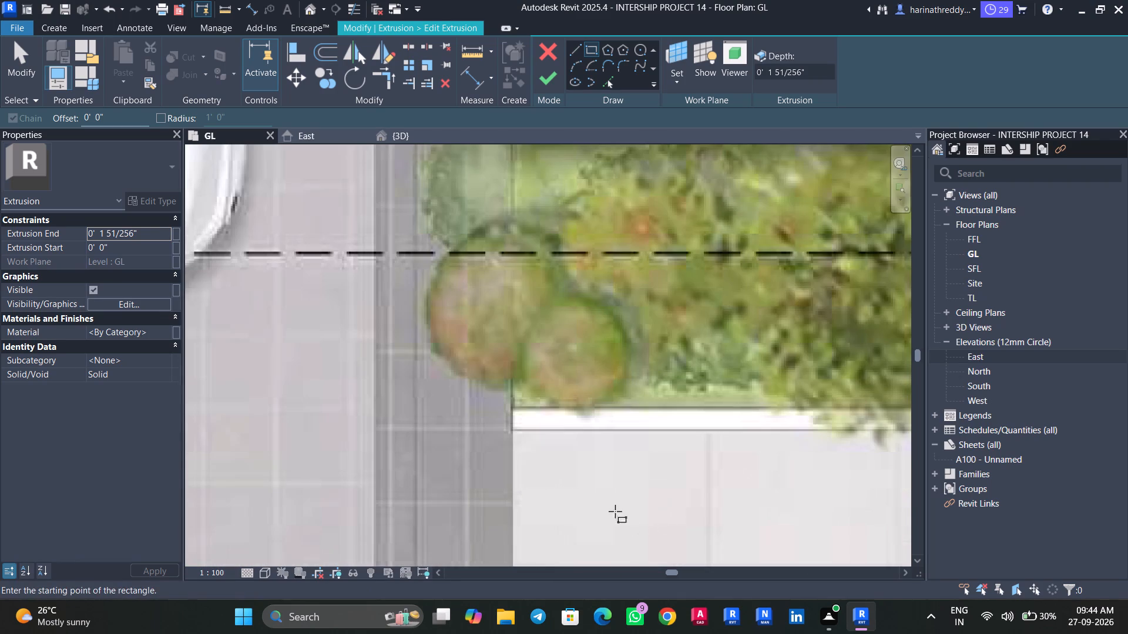
click(512, 407)
middle_drag(654, 430, 305, 462)
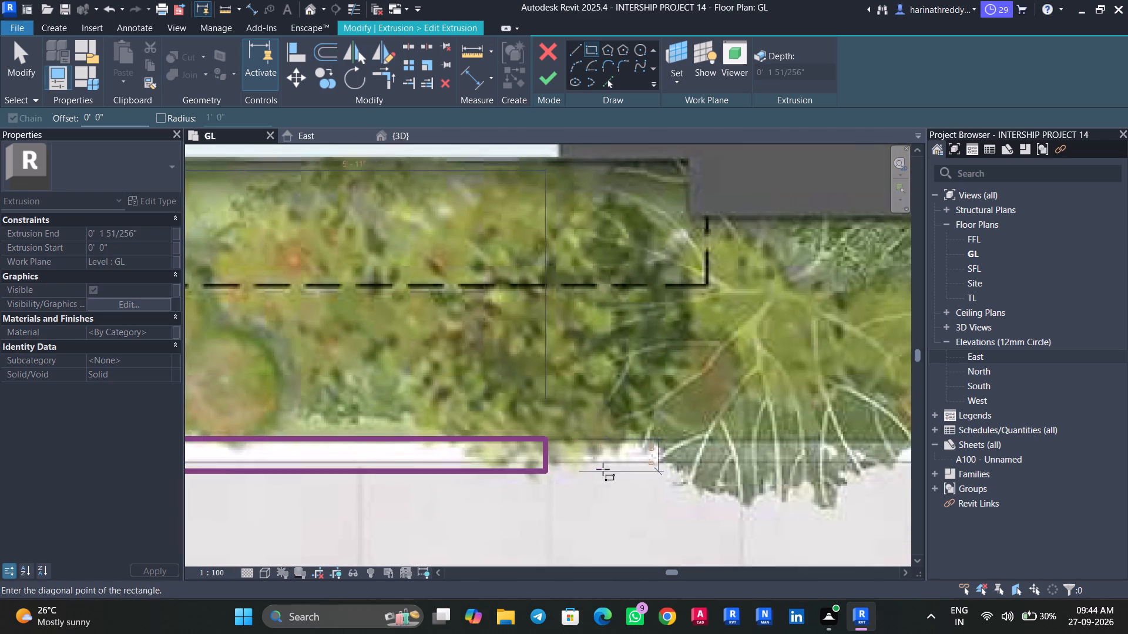
middle_drag(649, 464, 310, 464)
middle_drag(685, 466, 323, 469)
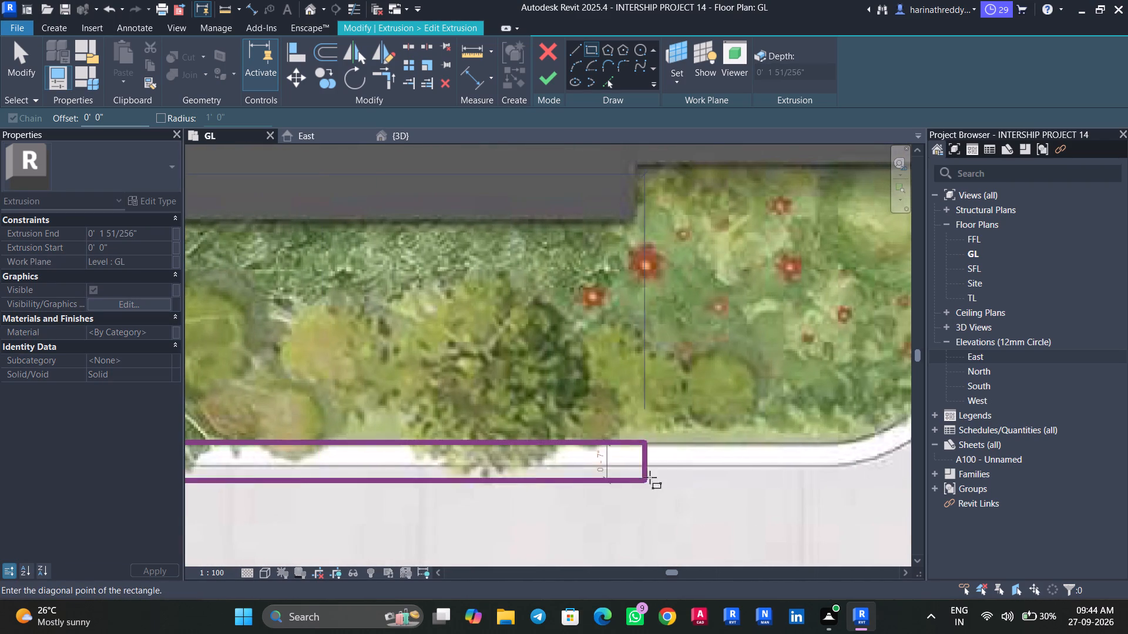
middle_drag(799, 471, 647, 471)
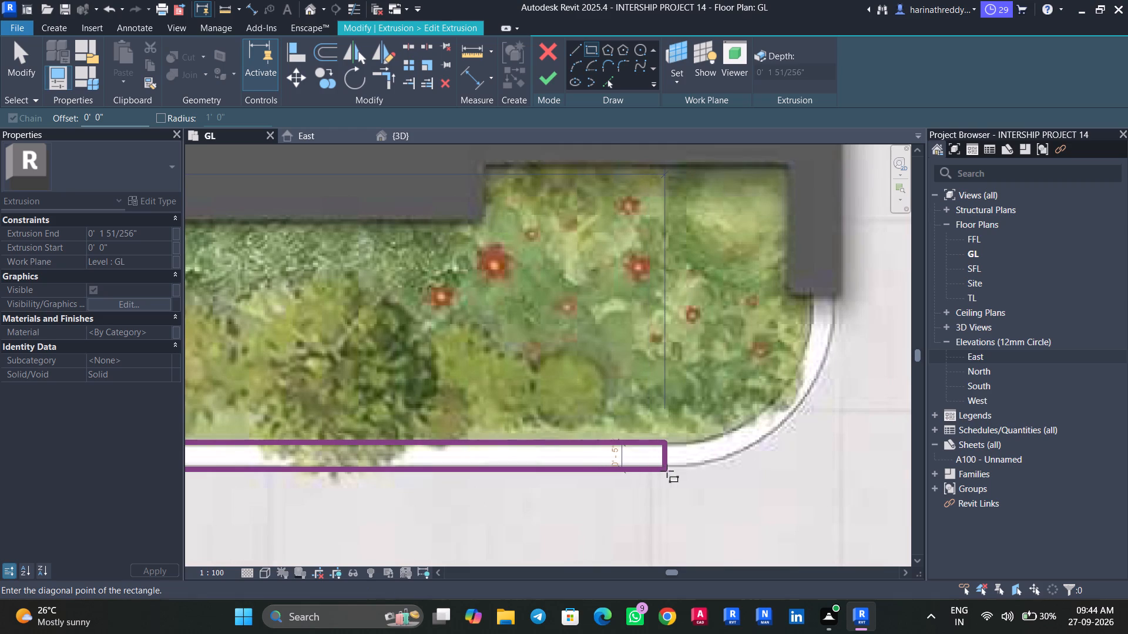
click(676, 470)
key(Escape)
key(Escape)
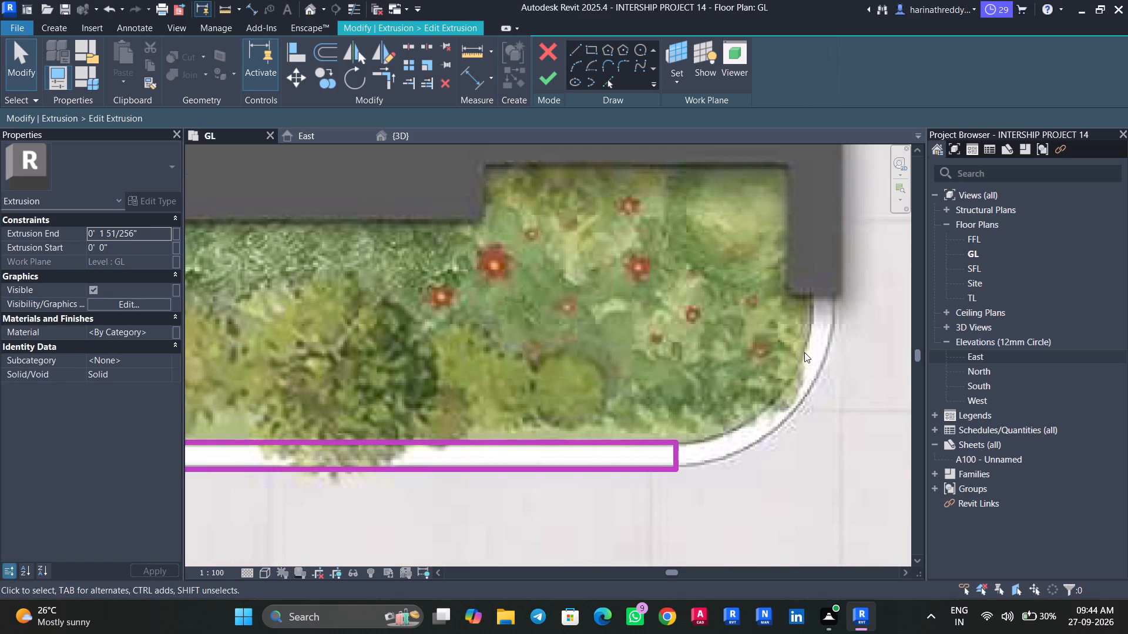
key(Escape)
key(Escape)
Draw inner and outer three-point arcs along the bed's rounded southeast corner, from the rectangle's end to the wall end.
click(578, 65)
click(679, 438)
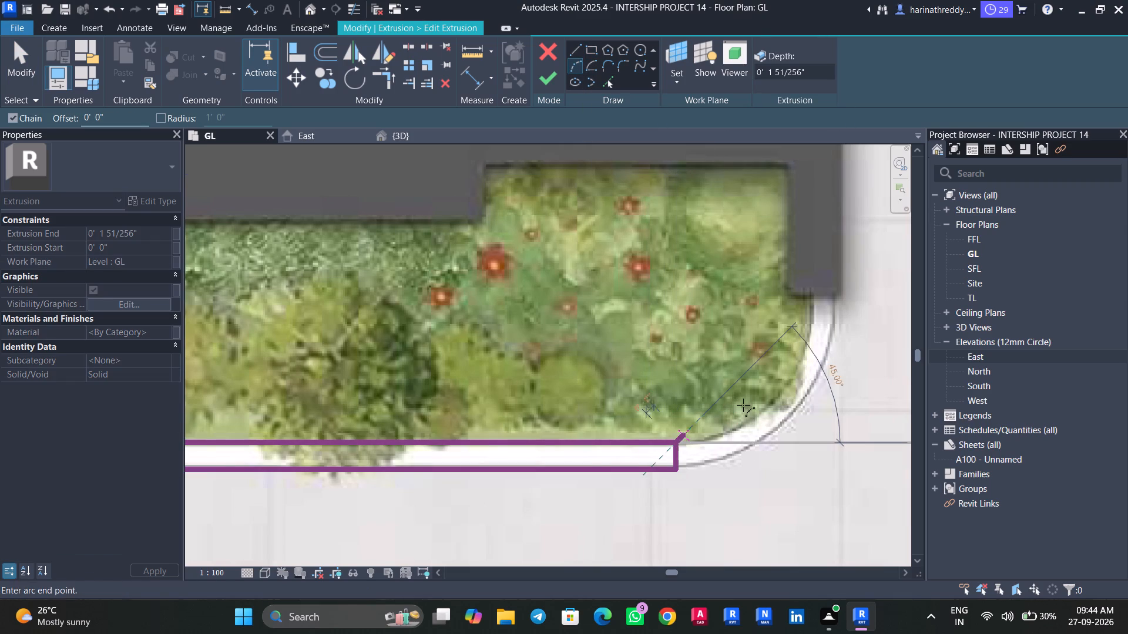
click(819, 298)
click(791, 372)
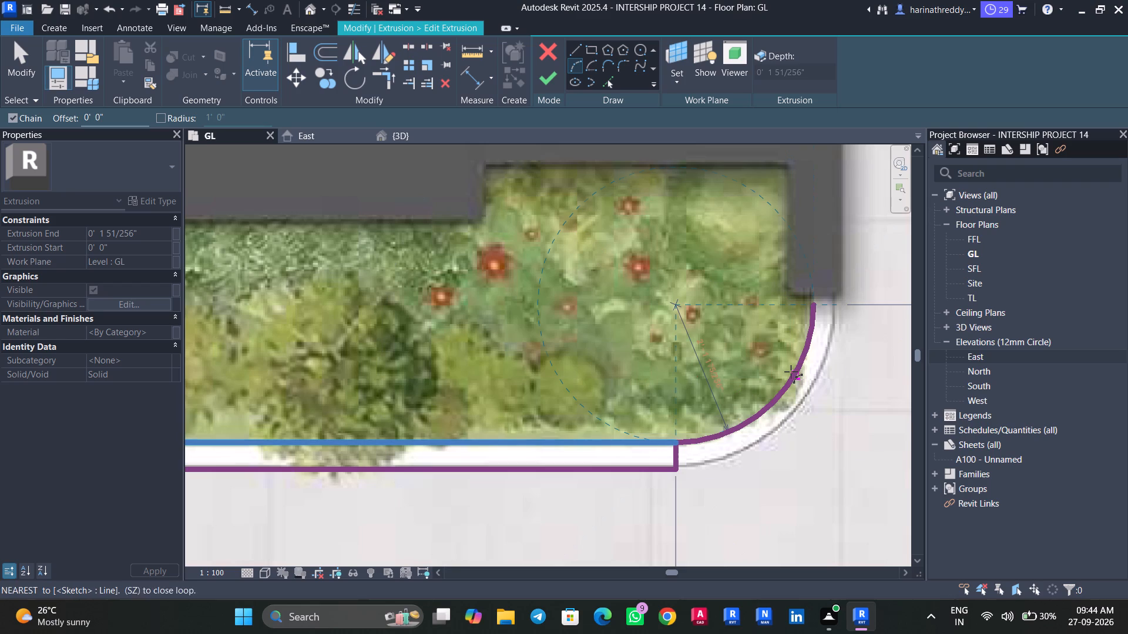
key(Escape)
click(679, 471)
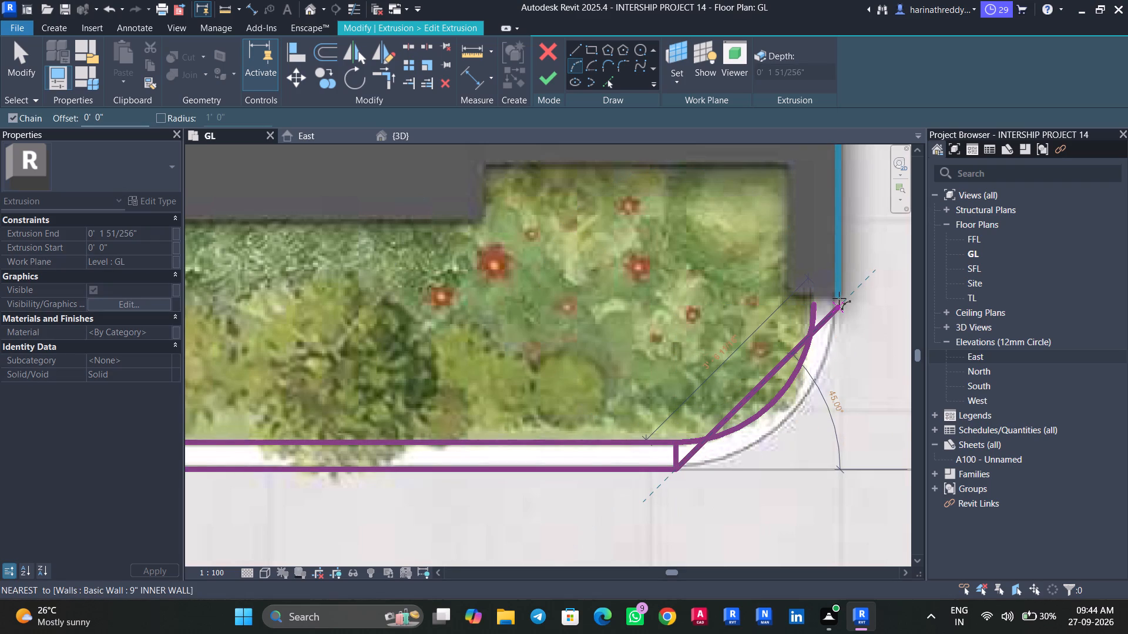
click(838, 298)
click(828, 345)
key(Escape)
key(Escape)
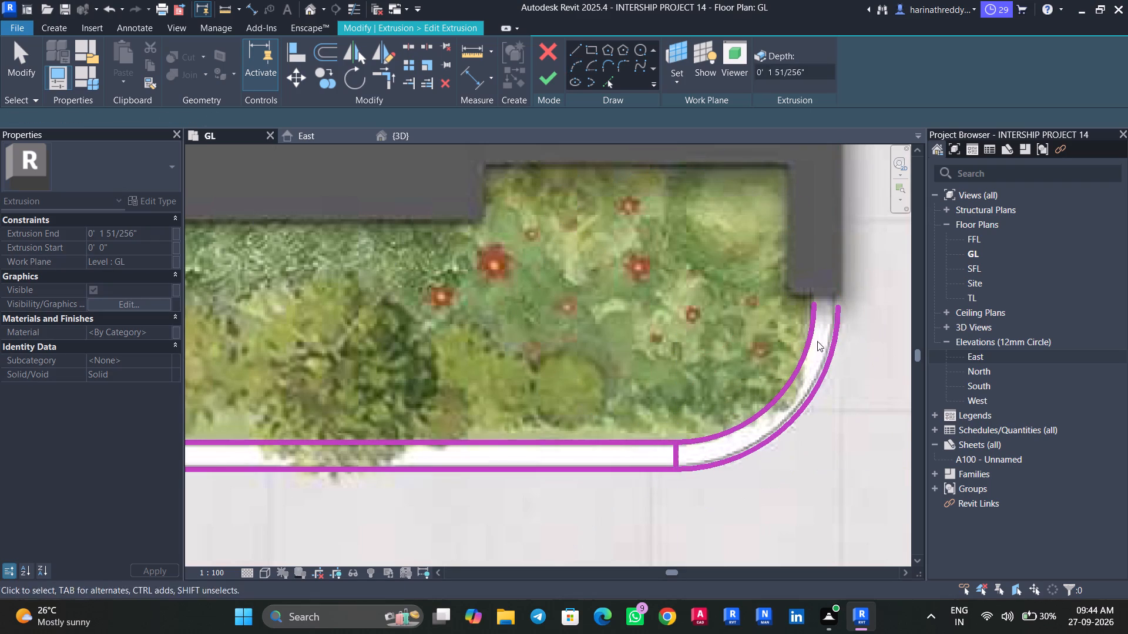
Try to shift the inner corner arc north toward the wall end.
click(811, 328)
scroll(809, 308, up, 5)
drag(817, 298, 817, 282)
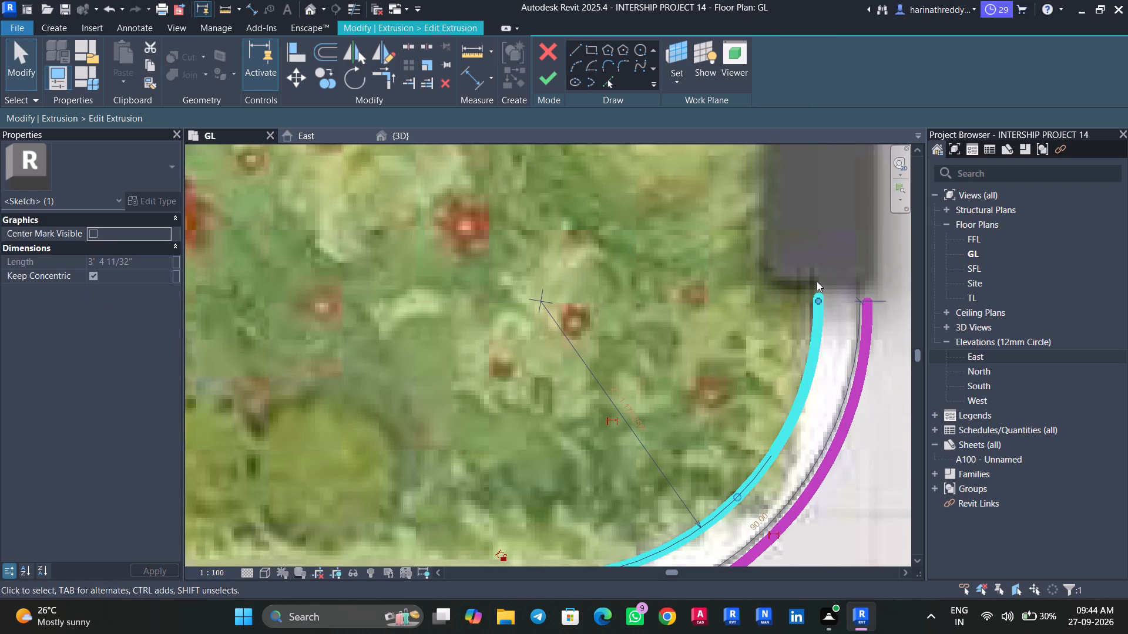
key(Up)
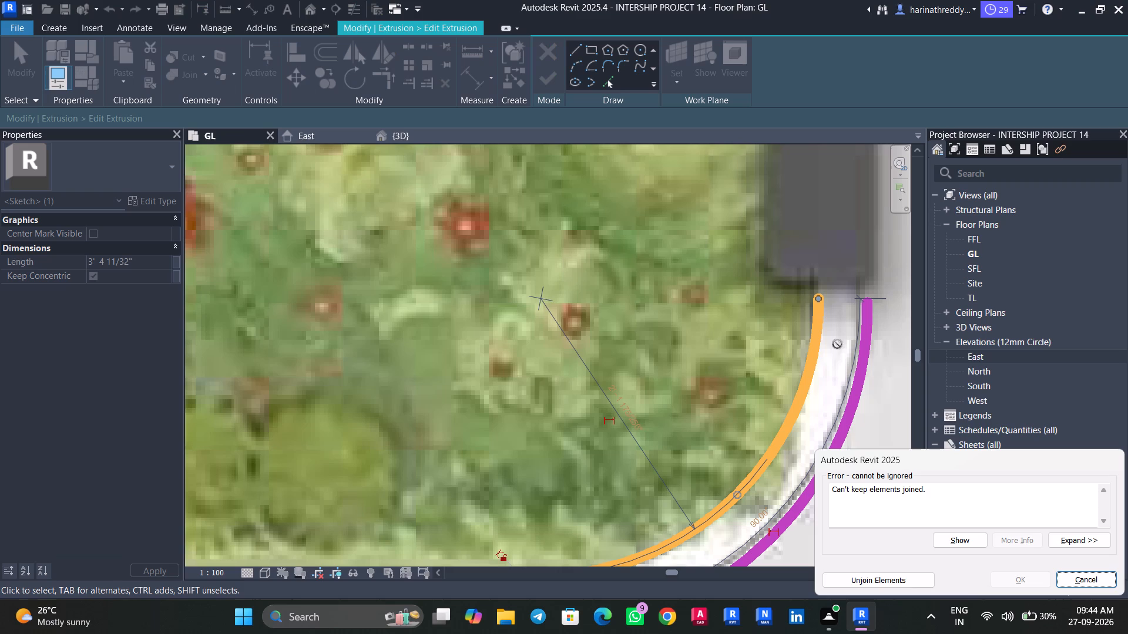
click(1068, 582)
Unjoin the outer corner arc and nudge it north to match the curb edge on the plan.
click(828, 459)
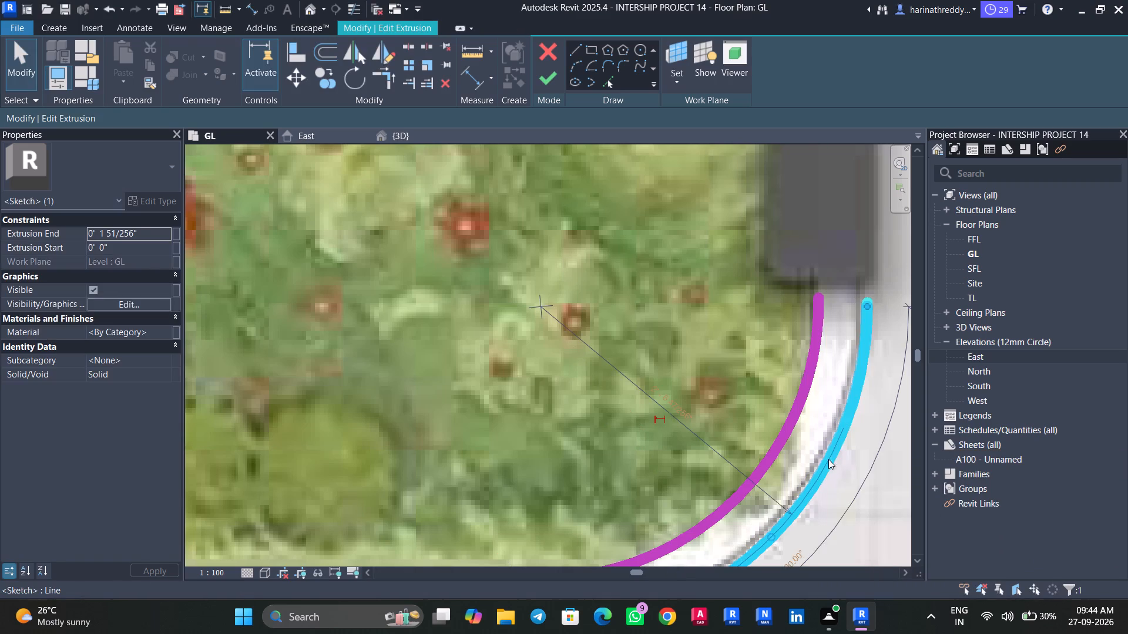
key(Up)
key(Up)
click(902, 588)
key(Up)
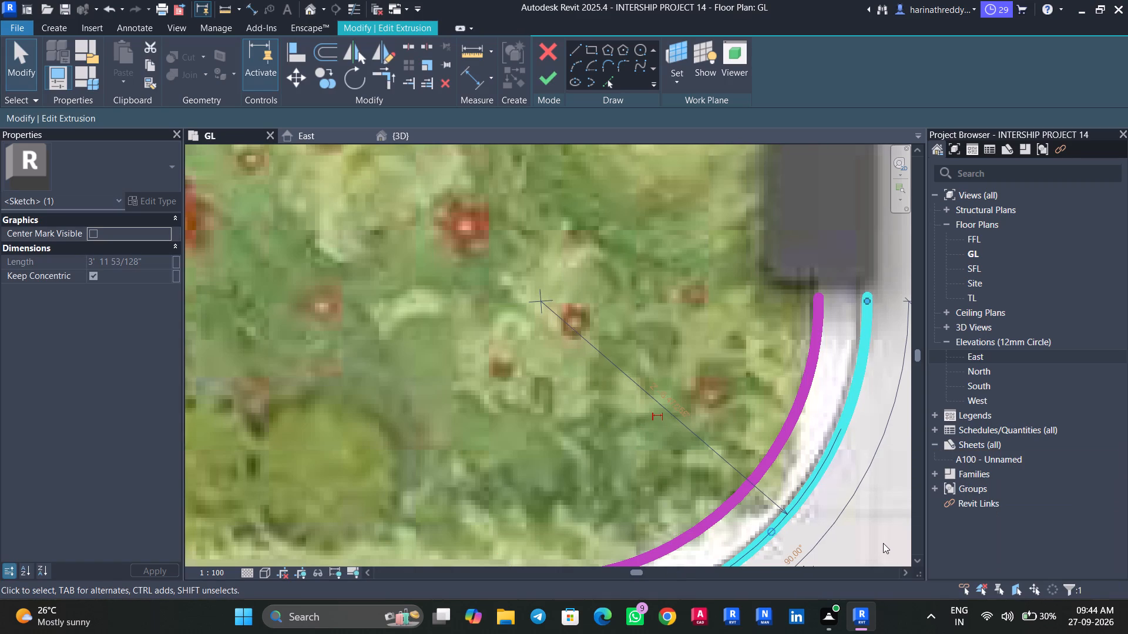
key(Up)
key(Up)
scroll(875, 525, down, 9)
middle_drag(874, 524, 852, 492)
key(Escape)
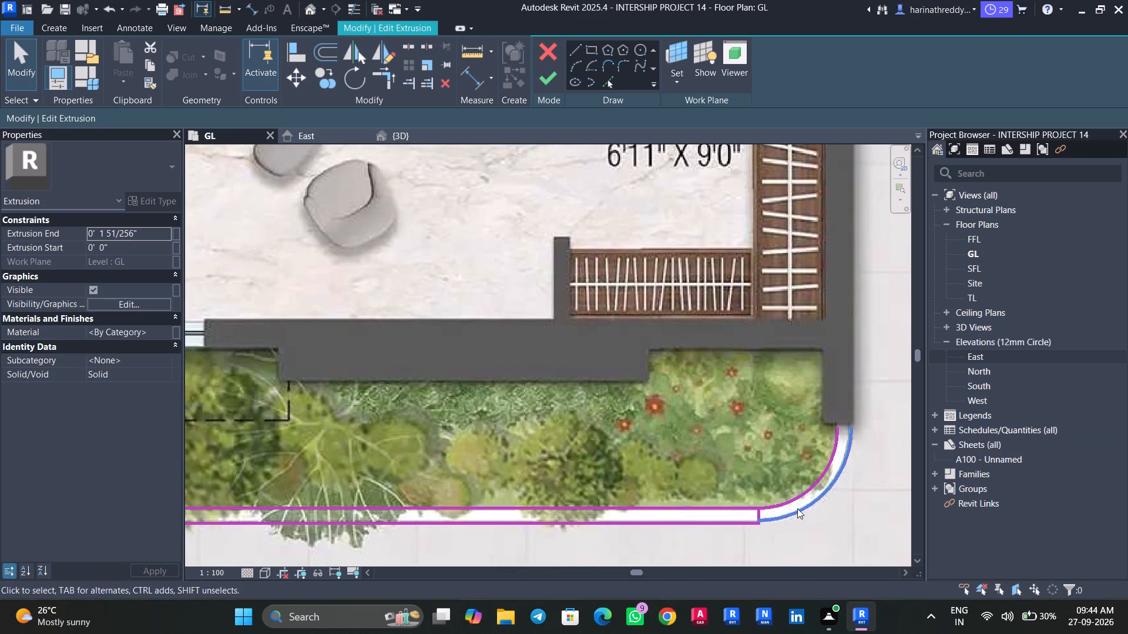
key(Escape)
Nudge the bed curb's lower straight sketch line north toward the outer arc's end.
scroll(772, 510, up, 5)
middle_drag(771, 531, 773, 493)
scroll(772, 507, up, 5)
key(Escape)
click(709, 491)
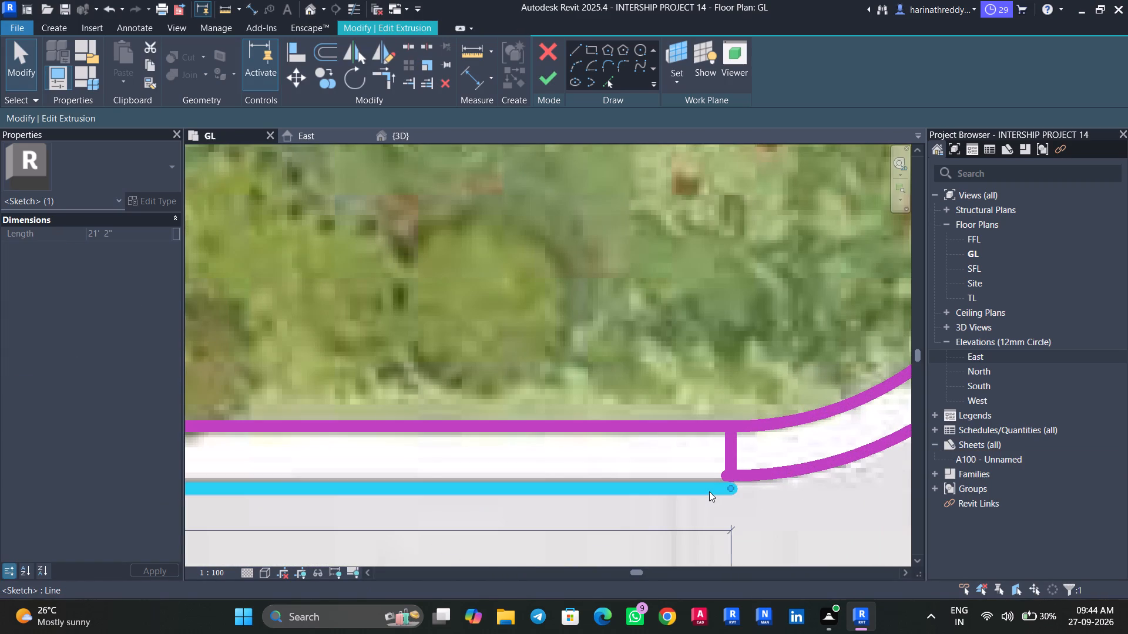
key(Up)
key(Up)
key(Up)
key(Up)
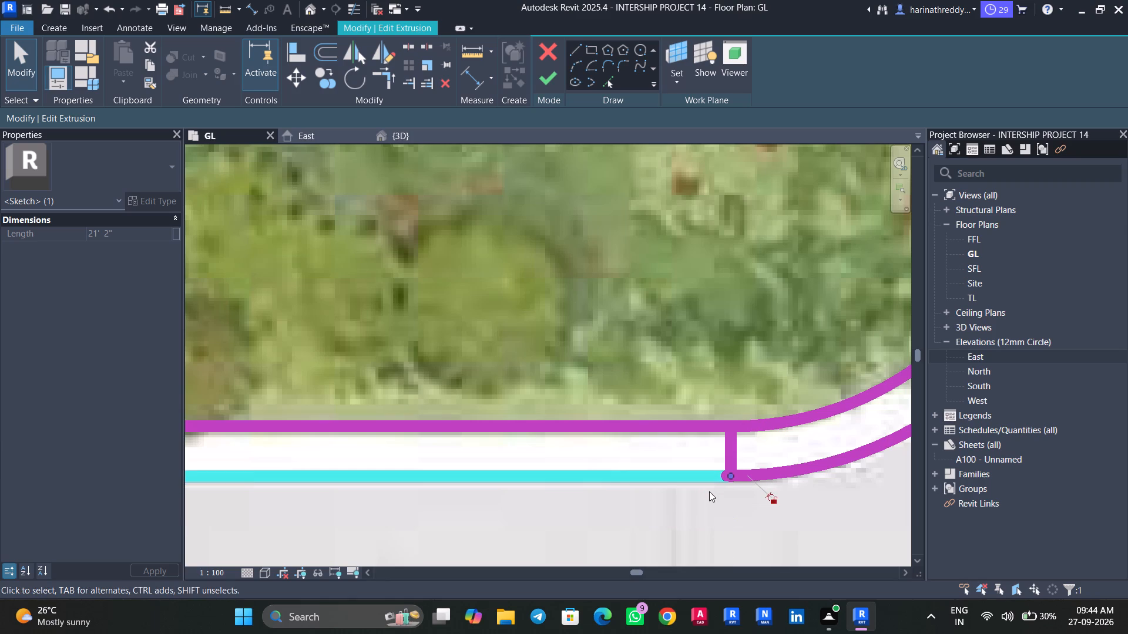
key(Down)
key(Escape)
Delete the short sketch line crossing the curb between the straight strip and the rounded corner.
click(734, 454)
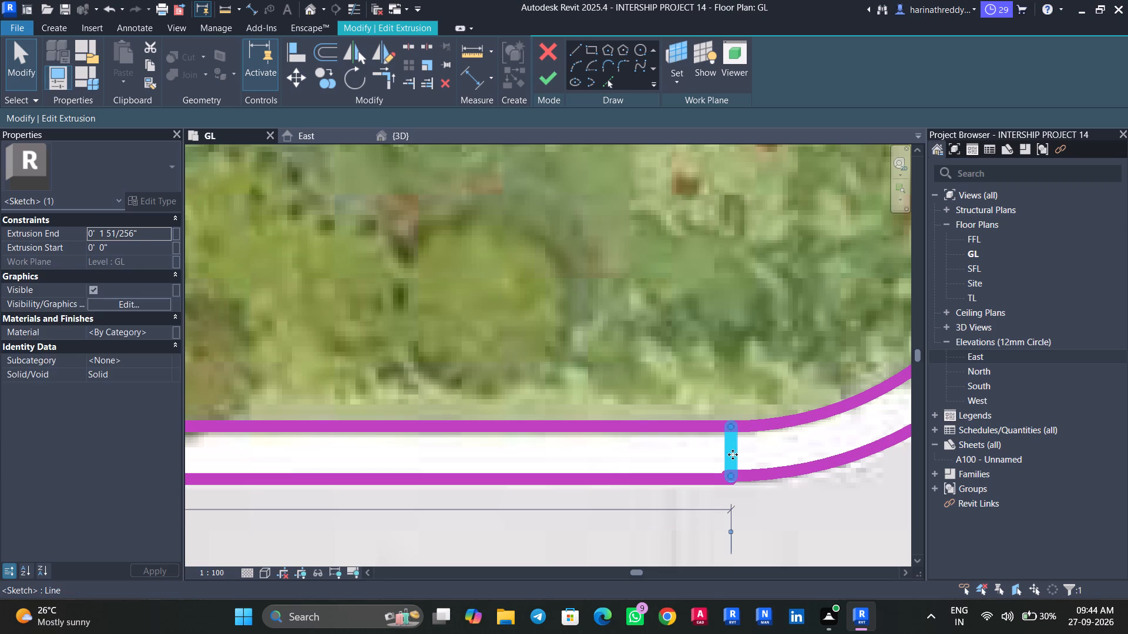
key(Delete)
Nudge the lower straight curb line north until it lines up with the outer arc's endpoint.
click(700, 478)
scroll(757, 481, up, 4)
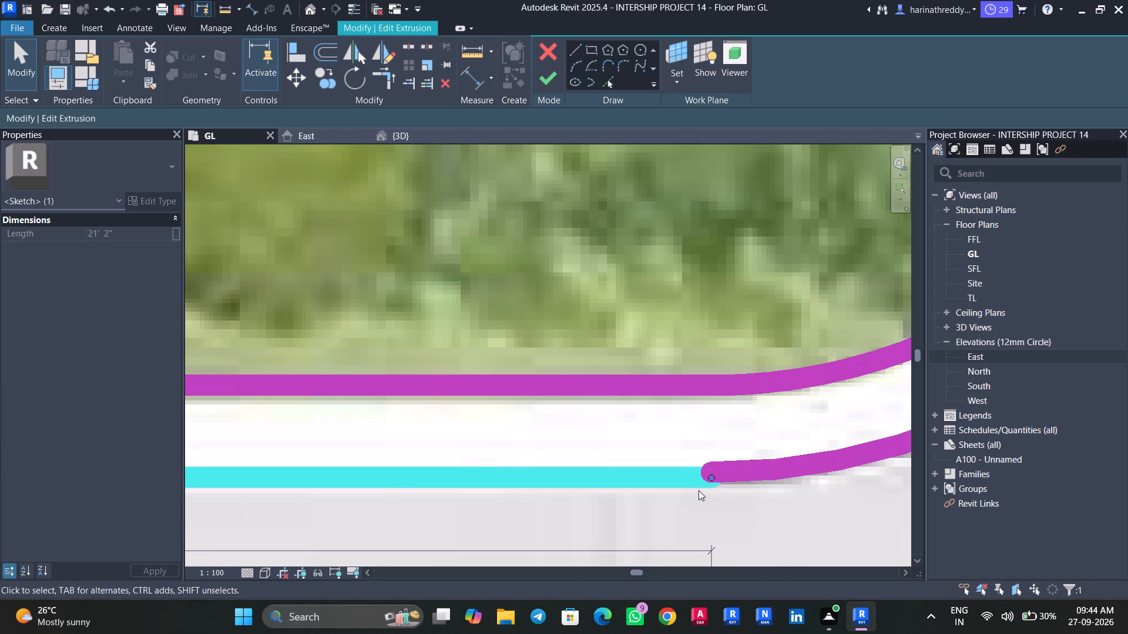
key(Up)
key(Up)
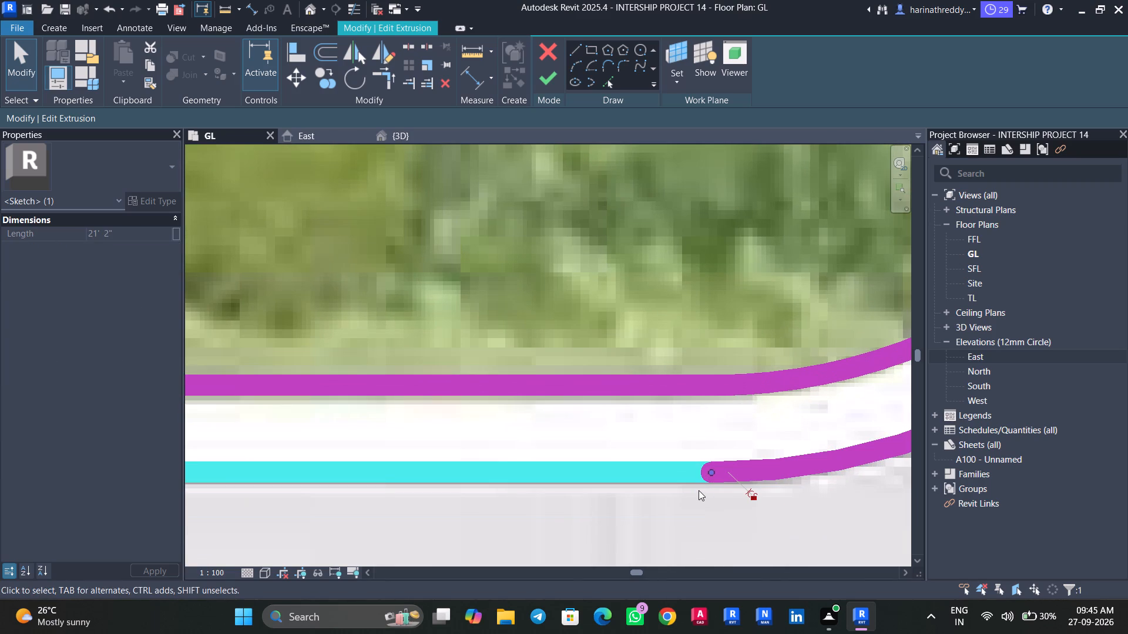
key(Escape)
key(Escape)
scroll(713, 512, down, 12)
scroll(714, 512, up, 1)
scroll(832, 350, up, 3)
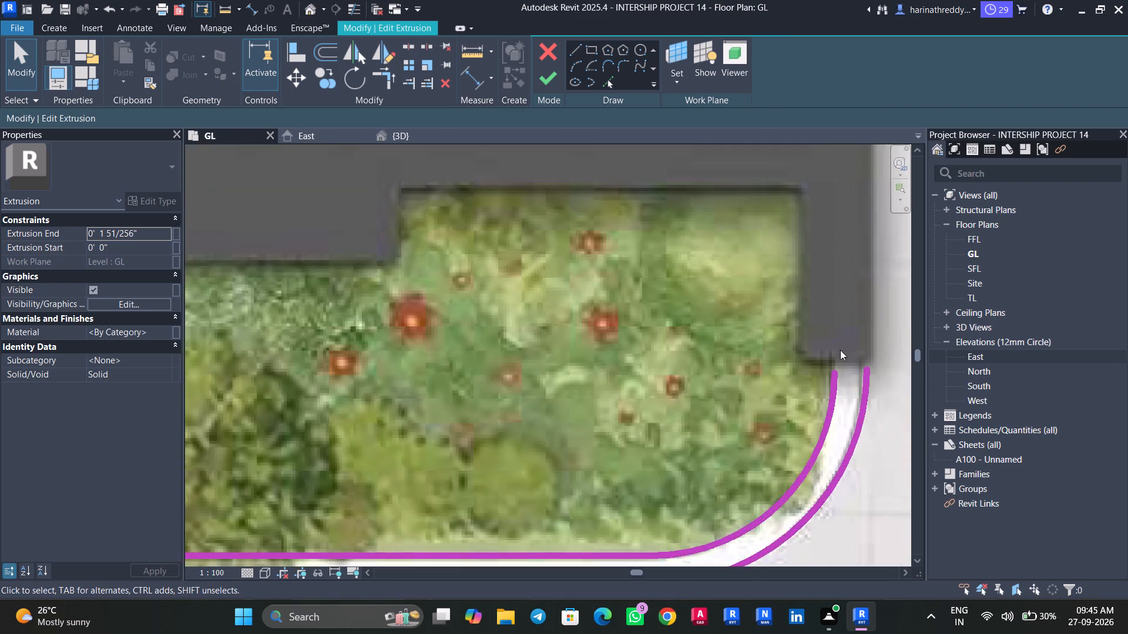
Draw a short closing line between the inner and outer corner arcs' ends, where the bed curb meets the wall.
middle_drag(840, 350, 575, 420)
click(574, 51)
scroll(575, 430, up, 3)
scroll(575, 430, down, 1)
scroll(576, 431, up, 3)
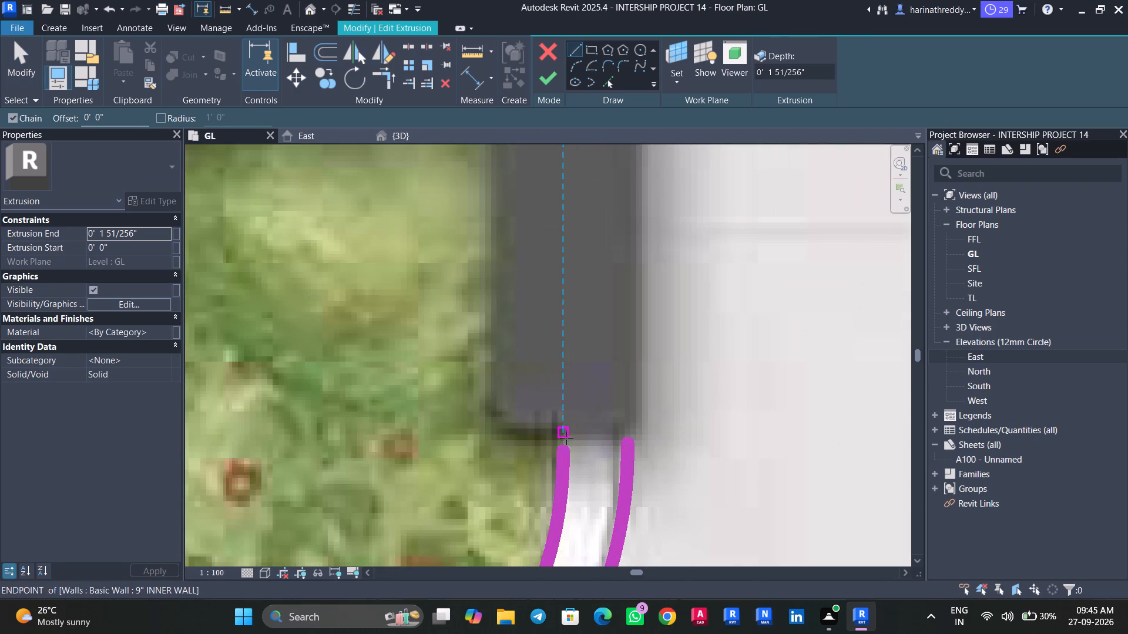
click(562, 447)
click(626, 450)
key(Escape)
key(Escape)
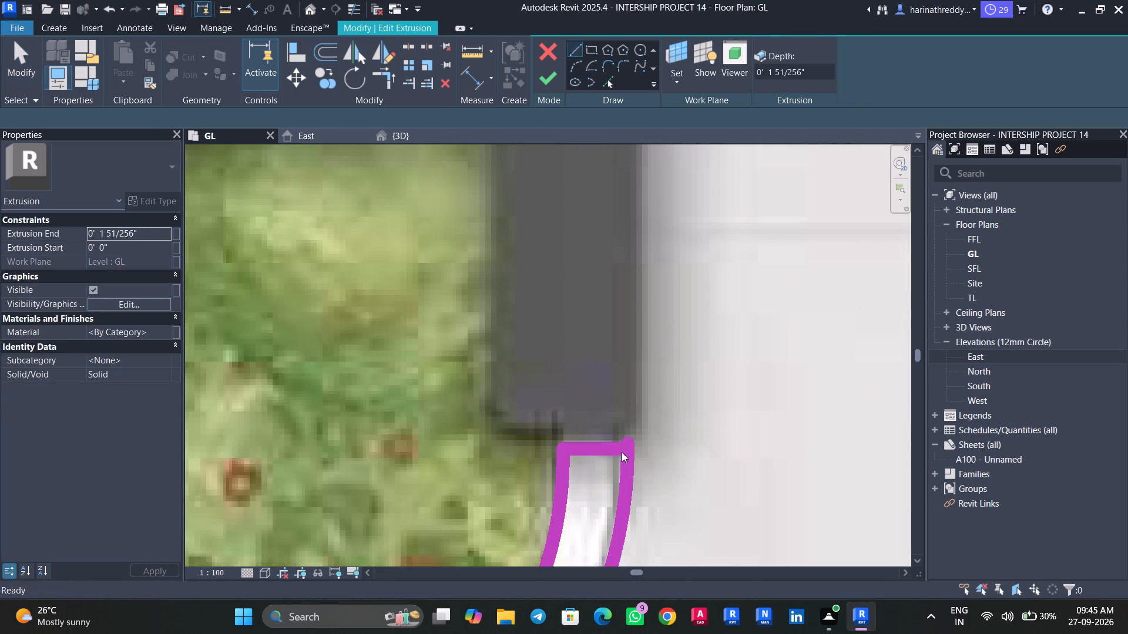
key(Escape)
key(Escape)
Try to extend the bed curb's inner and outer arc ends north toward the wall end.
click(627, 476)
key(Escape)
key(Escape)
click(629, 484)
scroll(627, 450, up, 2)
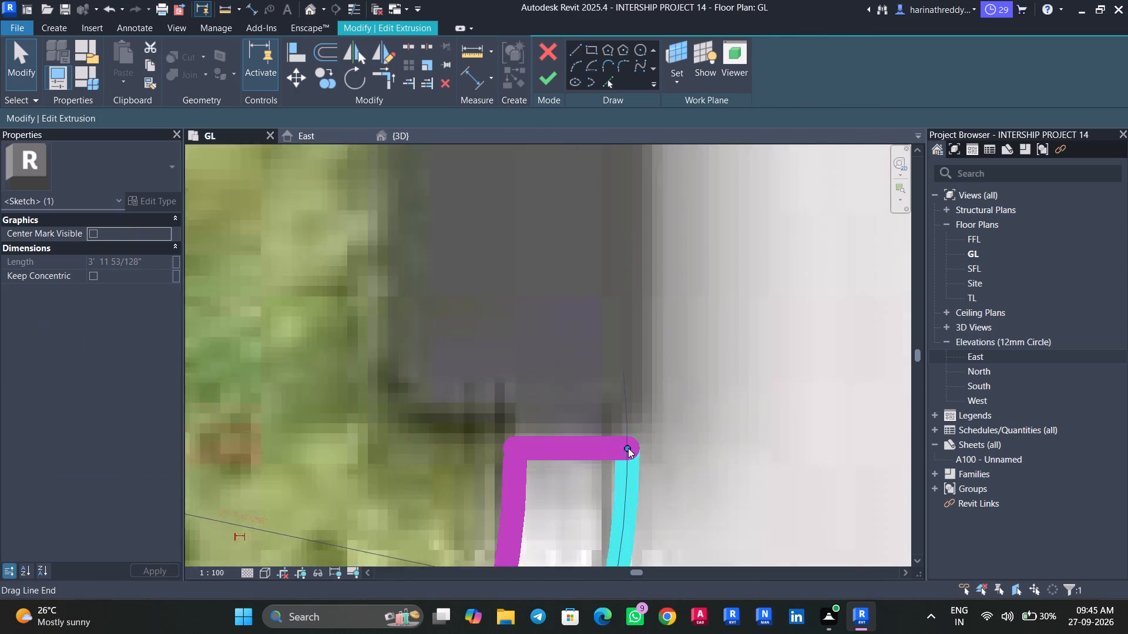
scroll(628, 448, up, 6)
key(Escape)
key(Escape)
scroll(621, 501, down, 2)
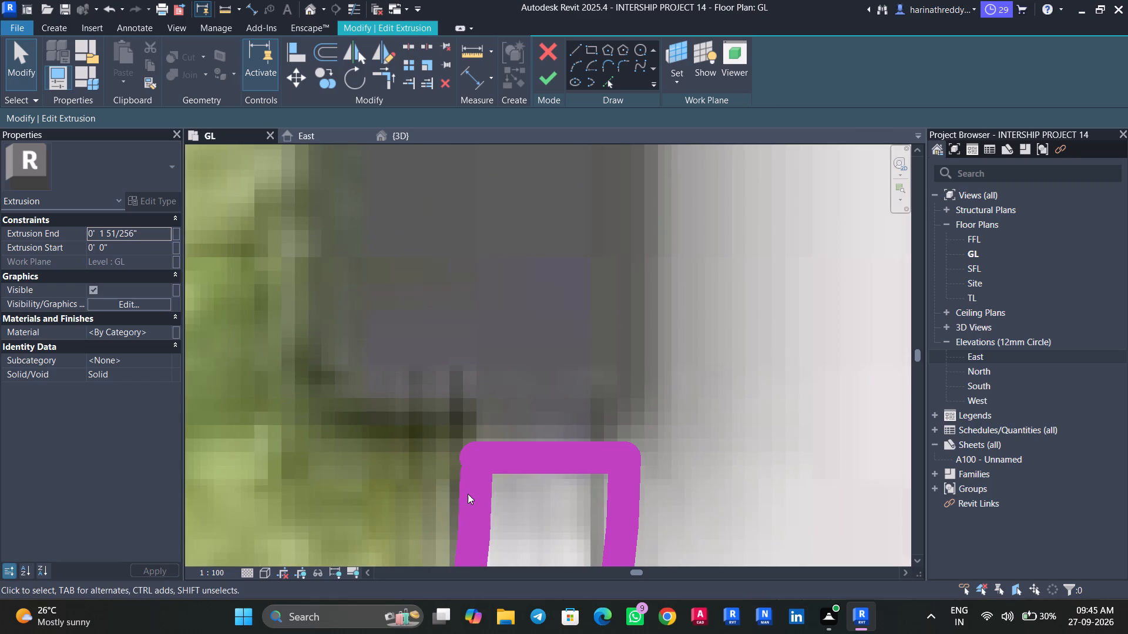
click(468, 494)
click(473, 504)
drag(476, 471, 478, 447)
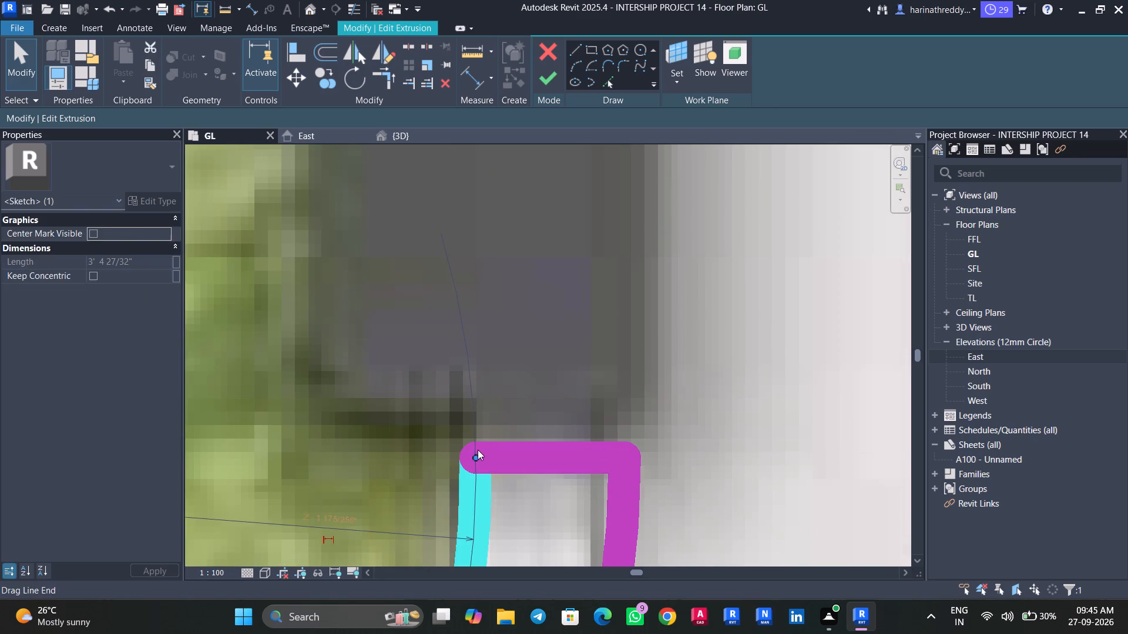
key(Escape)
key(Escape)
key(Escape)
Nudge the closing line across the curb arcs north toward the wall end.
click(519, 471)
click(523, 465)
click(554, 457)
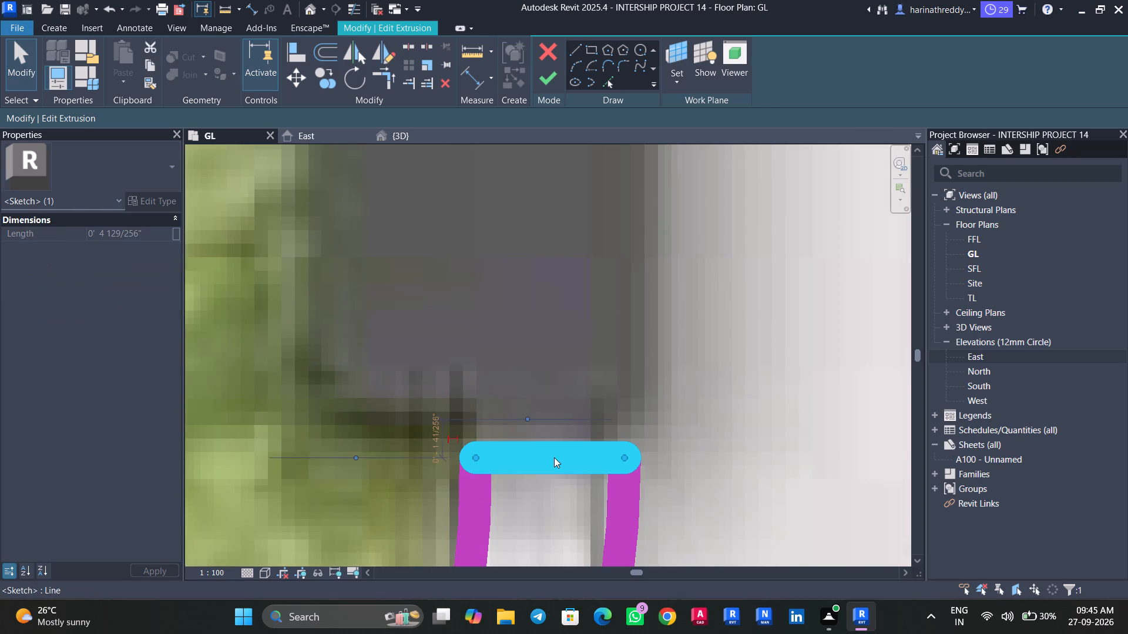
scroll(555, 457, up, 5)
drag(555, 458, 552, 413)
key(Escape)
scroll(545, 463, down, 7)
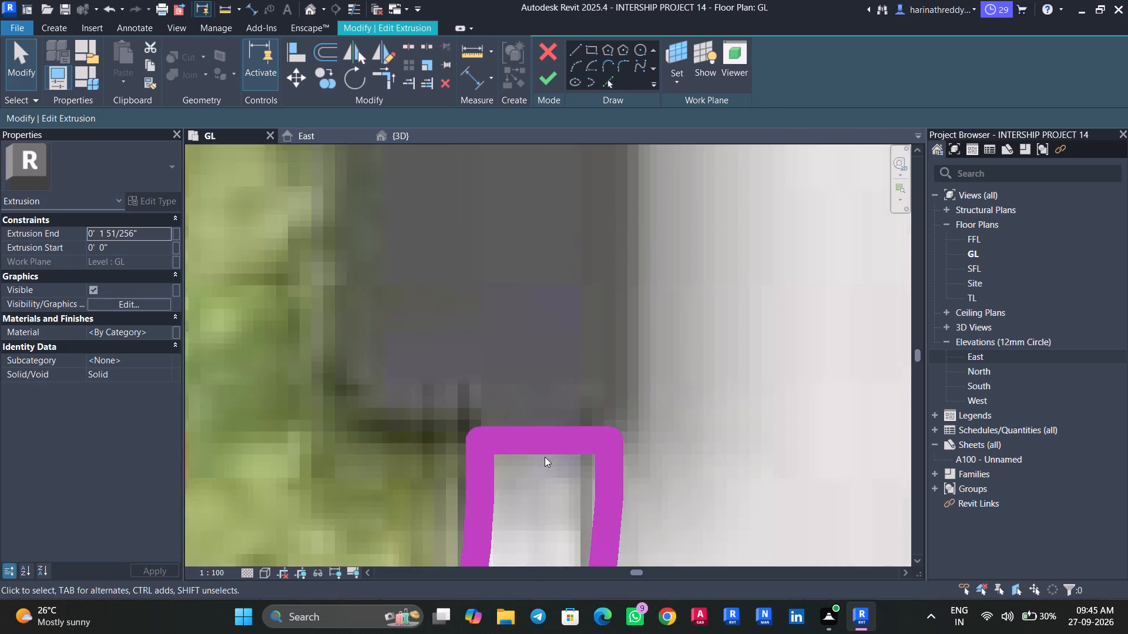
Examine the ground-level plan around the boundary, portico, deck, utility area and Bed Room-1 bed against the sketched border outline.
scroll(545, 457, down, 3)
middle_drag(632, 506, 676, 322)
scroll(672, 351, down, 1)
scroll(672, 352, up, 1)
scroll(671, 352, down, 3)
scroll(671, 352, up, 1)
scroll(671, 352, down, 8)
middle_drag(619, 440, 714, 415)
scroll(616, 442, down, 8)
middle_drag(548, 462, 660, 456)
middle_drag(416, 471, 485, 518)
scroll(483, 507, down, 2)
middle_drag(756, 346, 754, 497)
middle_drag(766, 398, 766, 496)
scroll(766, 433, down, 1)
middle_drag(766, 394, 767, 460)
middle_drag(773, 383, 778, 481)
middle_drag(785, 409, 793, 485)
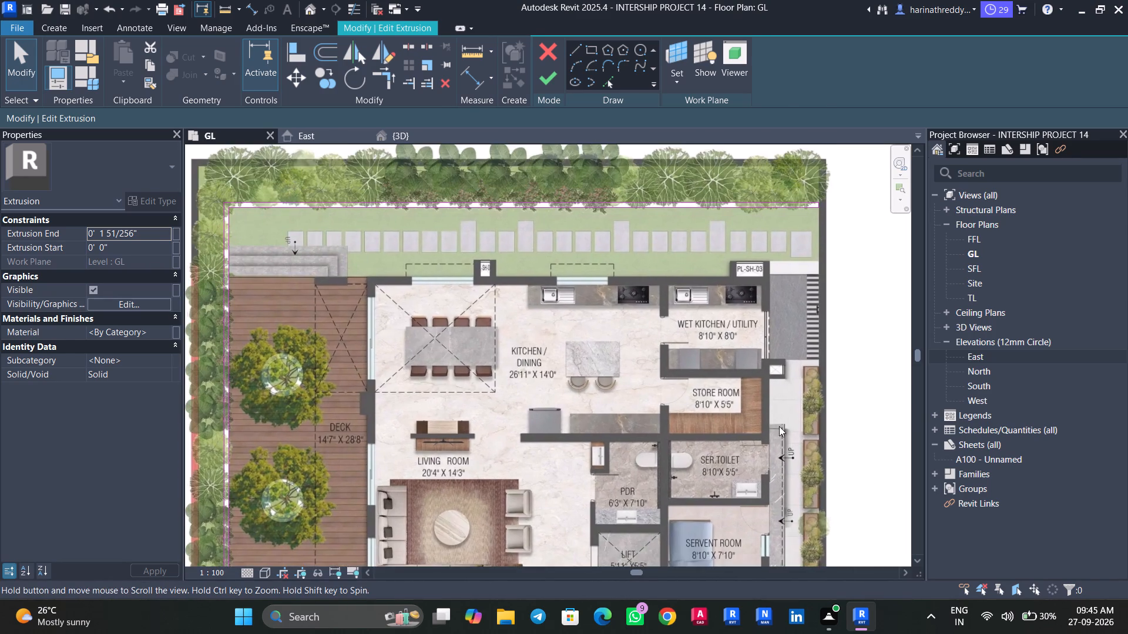
middle_drag(772, 391, 778, 407)
scroll(774, 413, down, 1)
scroll(811, 358, up, 1)
scroll(811, 358, down, 1)
scroll(811, 358, up, 9)
middle_drag(787, 385, 717, 457)
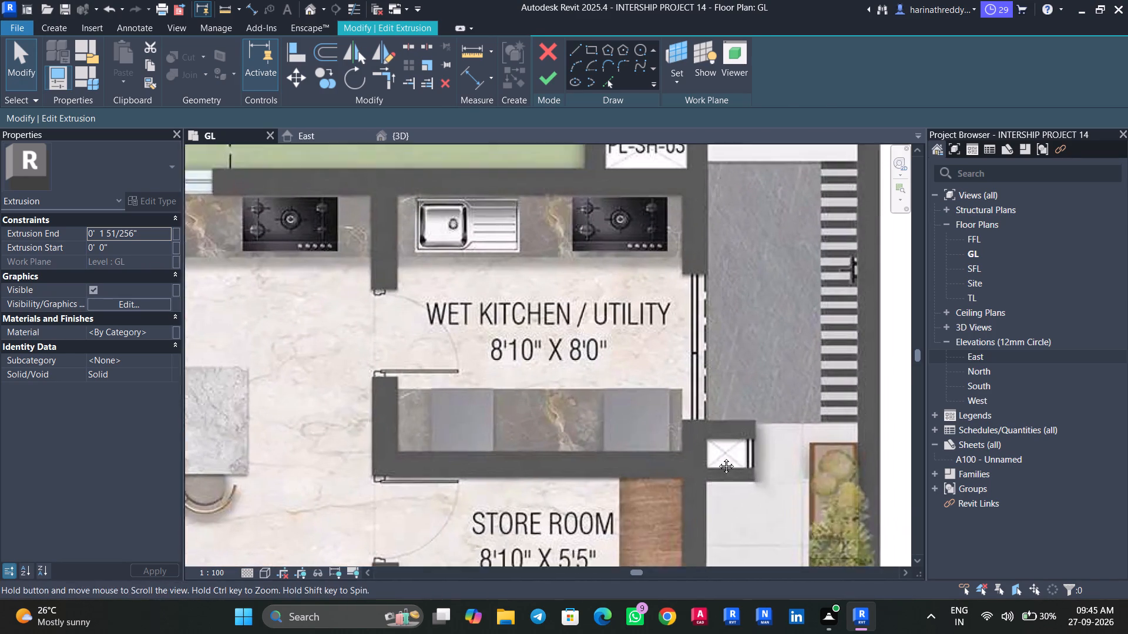
middle_drag(717, 457, 662, 495)
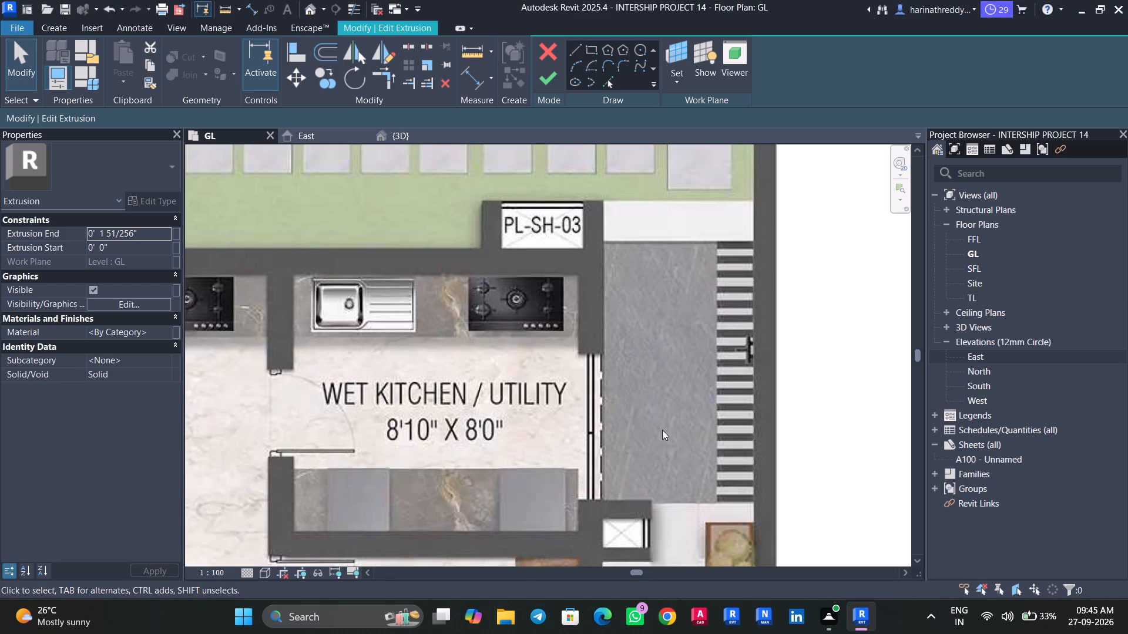
scroll(662, 430, down, 10)
middle_drag(598, 436, 759, 402)
middle_drag(578, 440, 667, 379)
middle_drag(625, 433, 689, 354)
middle_drag(599, 409, 635, 352)
scroll(628, 362, up, 2)
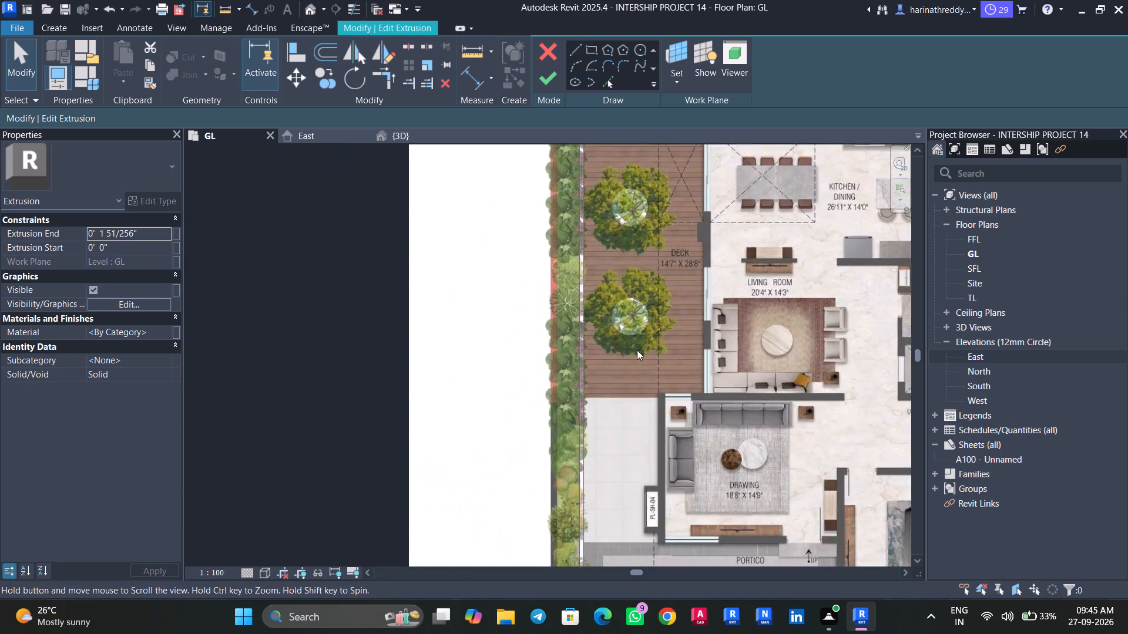
scroll(637, 350, up, 5)
scroll(660, 423, down, 1)
scroll(663, 420, up, 2)
middle_drag(686, 428, 599, 321)
scroll(600, 396, up, 1)
scroll(600, 396, down, 5)
middle_drag(603, 417, 540, 182)
scroll(543, 272, up, 2)
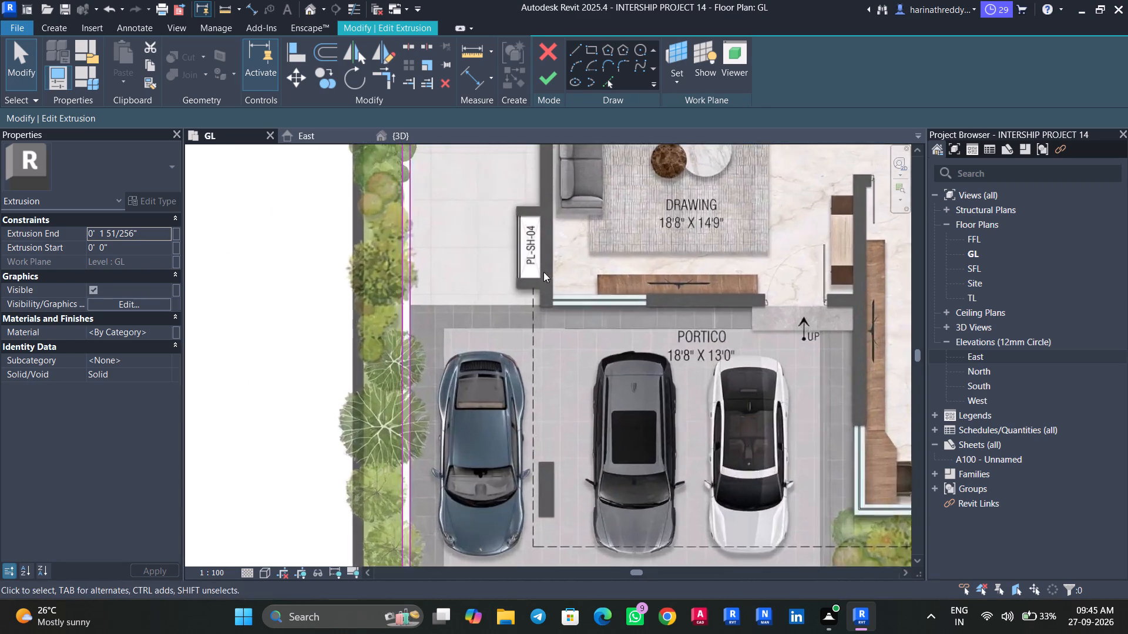
scroll(543, 272, down, 1)
scroll(543, 272, up, 6)
scroll(542, 281, down, 1)
scroll(542, 281, up, 2)
middle_drag(592, 323, 582, 291)
scroll(577, 290, up, 1)
scroll(576, 291, down, 7)
middle_drag(579, 283, 549, 359)
scroll(534, 339, down, 4)
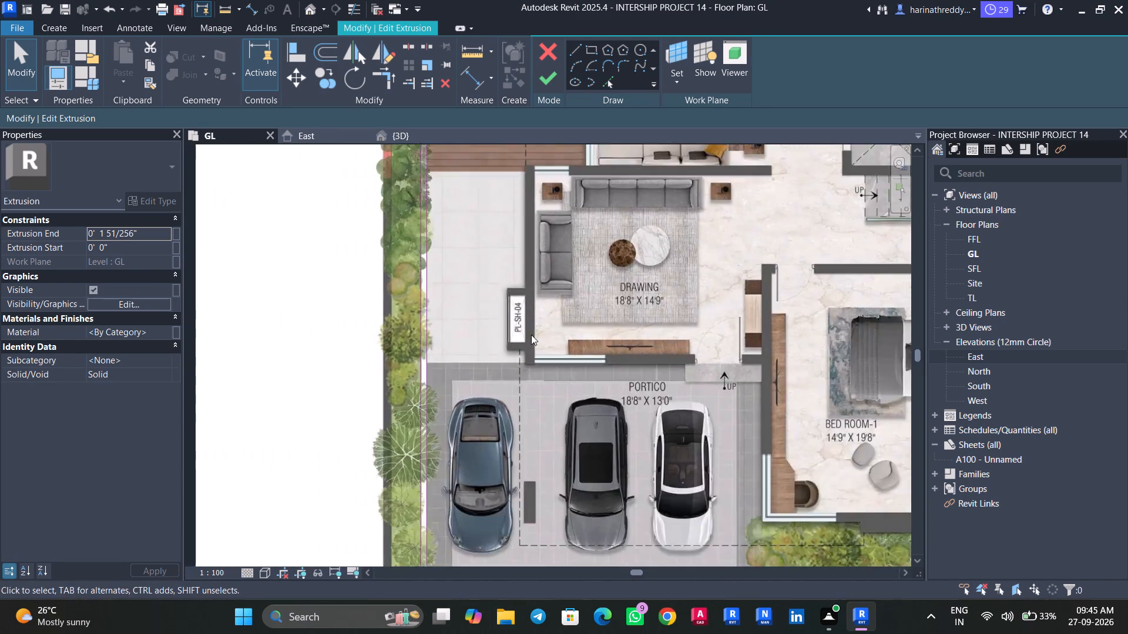
scroll(531, 335, down, 3)
middle_drag(561, 304, 528, 464)
middle_drag(592, 291, 585, 402)
scroll(587, 406, down, 1)
scroll(579, 342, up, 1)
scroll(579, 342, down, 1)
middle_drag(579, 372, 578, 434)
scroll(661, 366, up, 11)
middle_drag(704, 359, 440, 439)
scroll(580, 399, down, 8)
middle_drag(601, 414, 676, 293)
scroll(675, 300, up, 1)
middle_drag(719, 416, 652, 238)
scroll(648, 228, up, 1)
middle_drag(664, 423, 669, 230)
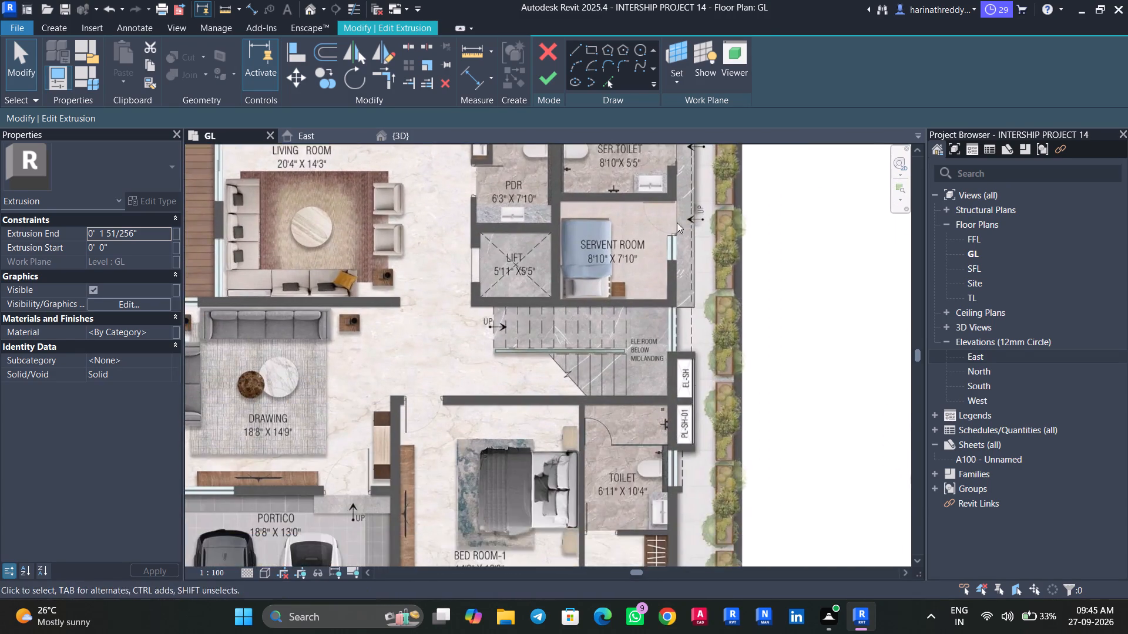
middle_drag(686, 413, 691, 182)
middle_drag(597, 491, 646, 306)
scroll(668, 350, up, 5)
middle_drag(662, 318, 656, 495)
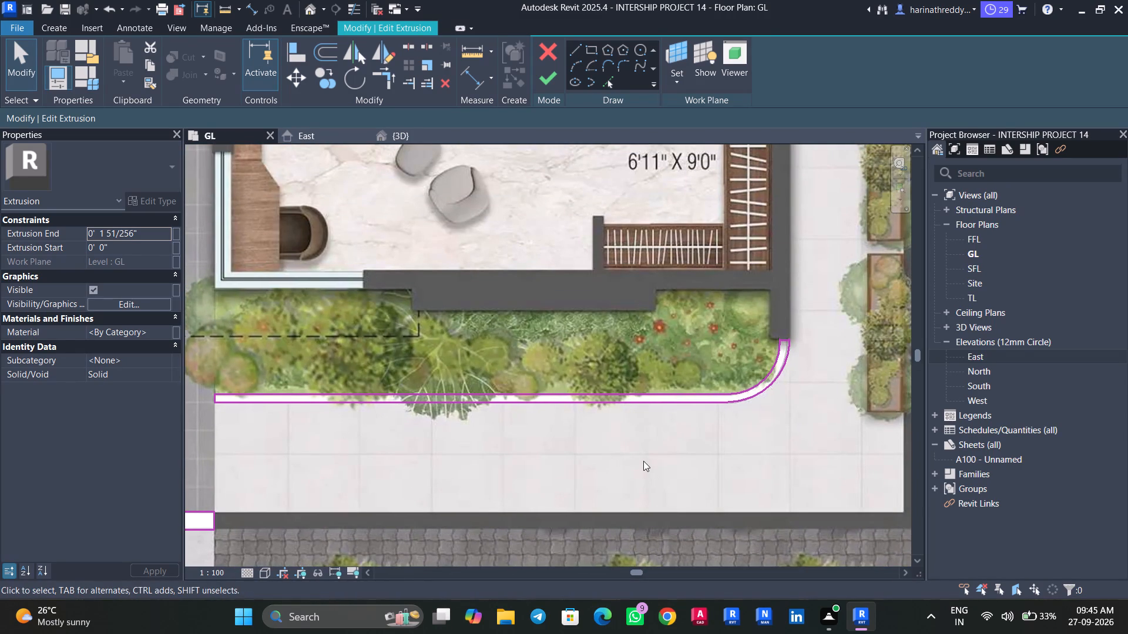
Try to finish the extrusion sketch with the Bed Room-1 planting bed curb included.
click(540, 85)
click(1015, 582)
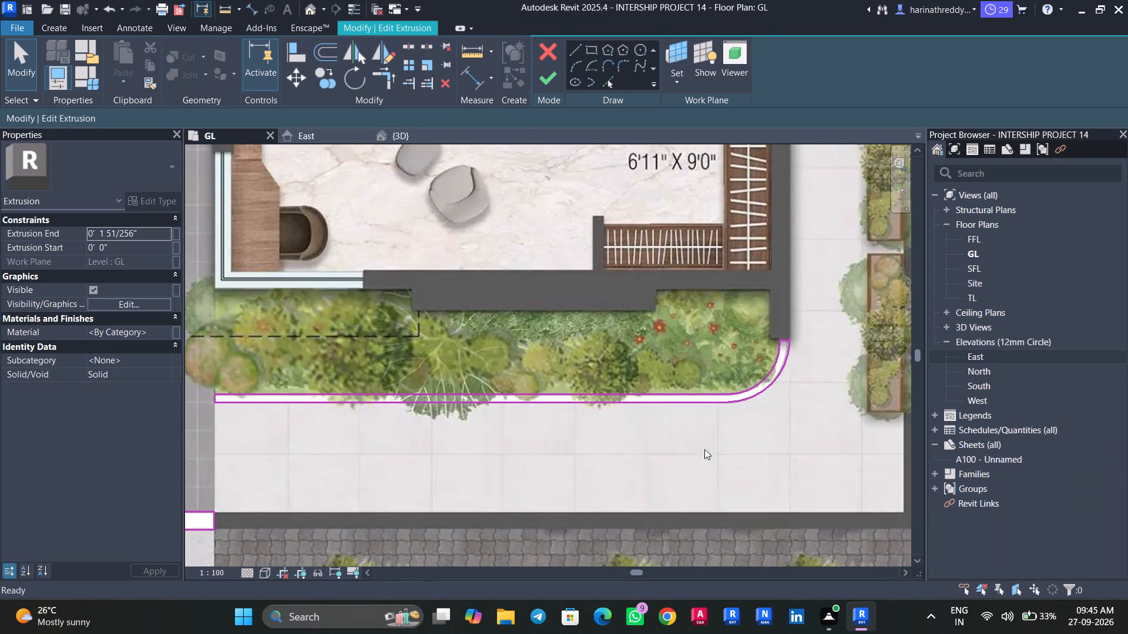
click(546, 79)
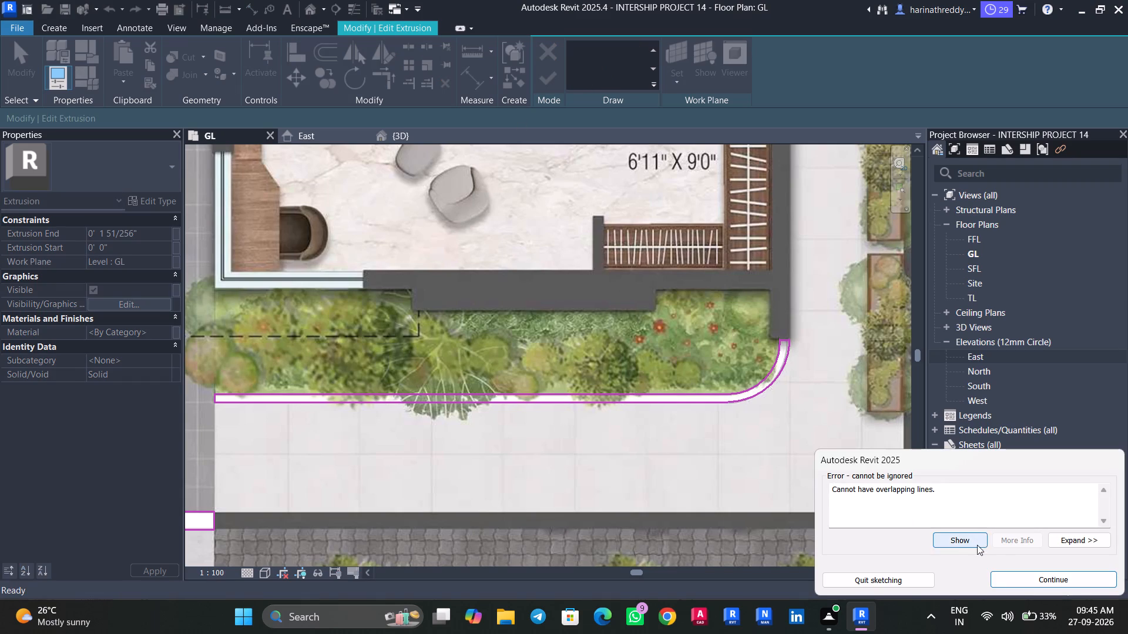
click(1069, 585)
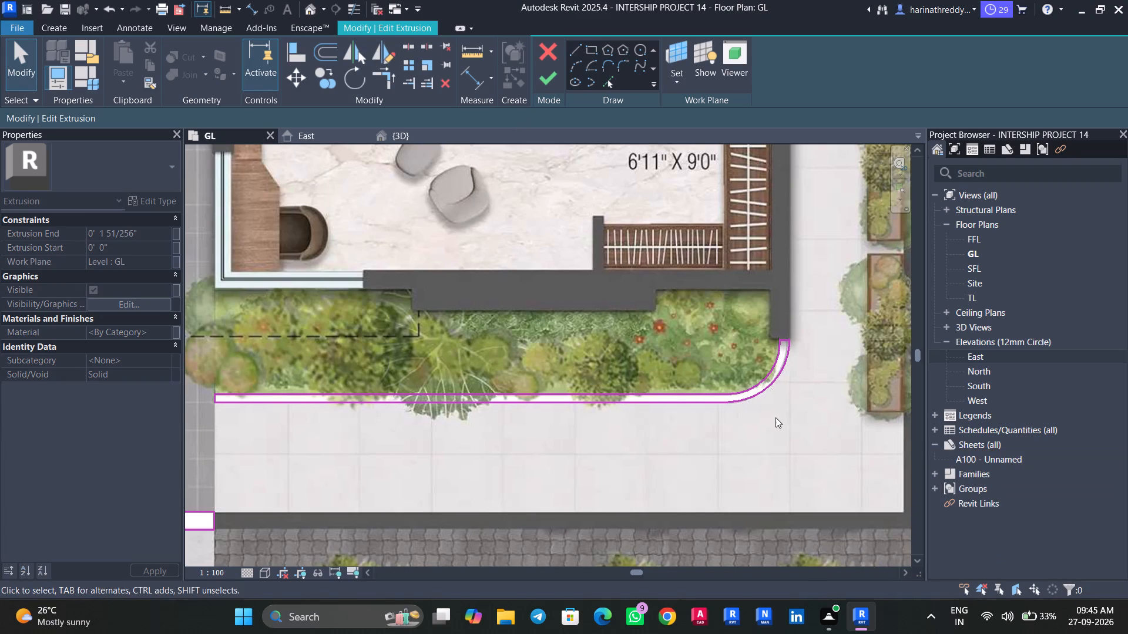
Delete all sketch lines of the Bed Room-1 planting bed curb, including its rounded corner.
middle_drag(781, 428, 814, 454)
scroll(818, 454, down, 3)
drag(849, 481, 444, 404)
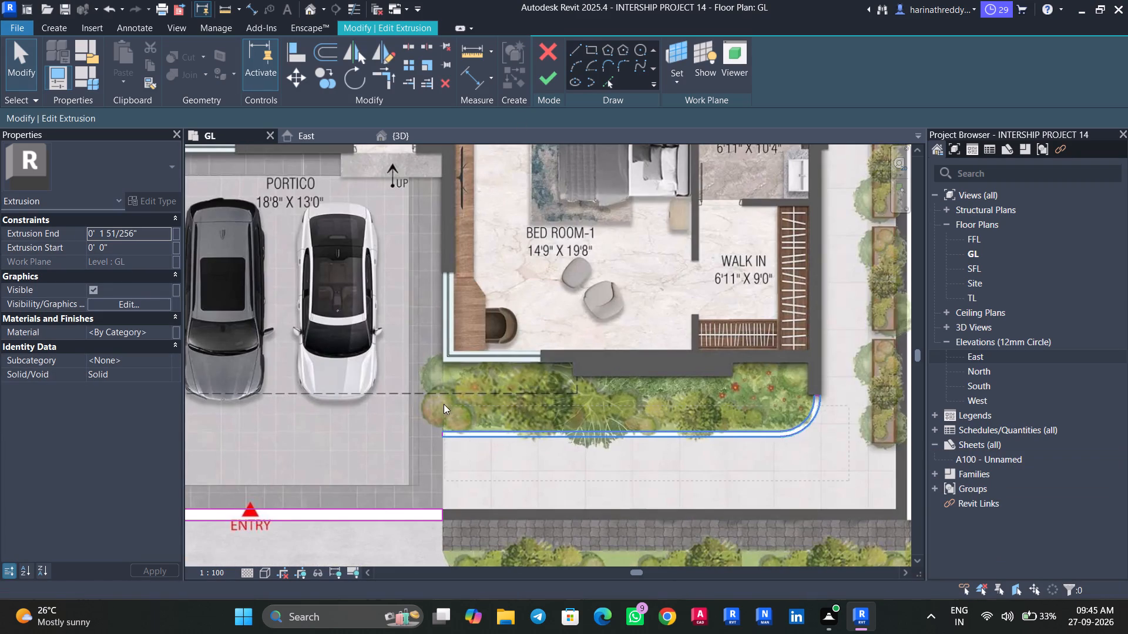
drag(444, 404, 432, 396)
key(Delete)
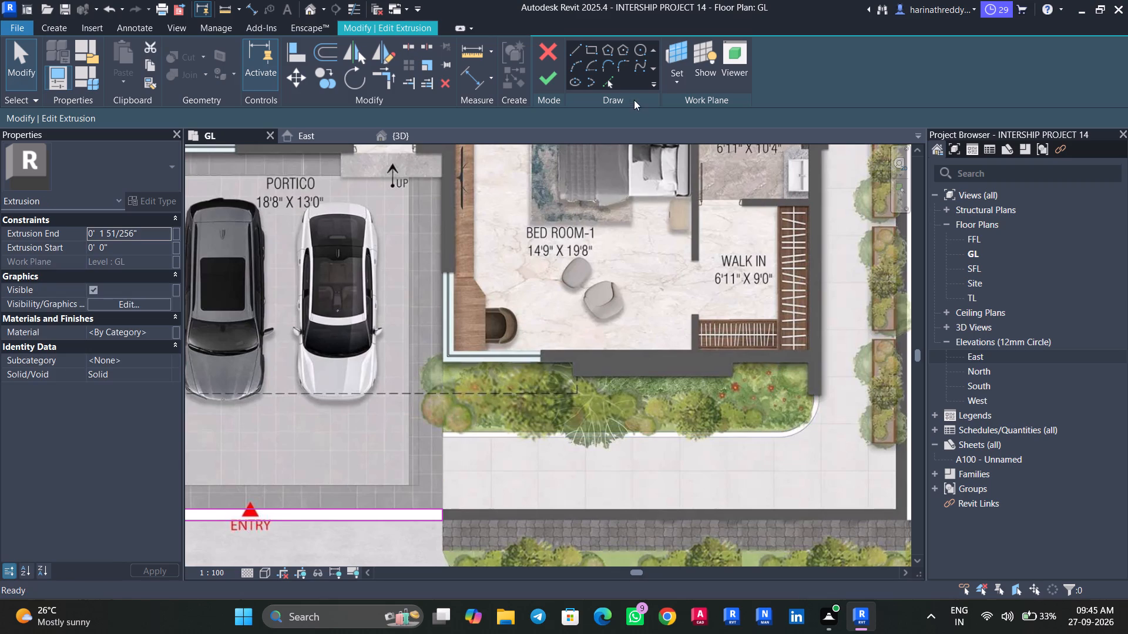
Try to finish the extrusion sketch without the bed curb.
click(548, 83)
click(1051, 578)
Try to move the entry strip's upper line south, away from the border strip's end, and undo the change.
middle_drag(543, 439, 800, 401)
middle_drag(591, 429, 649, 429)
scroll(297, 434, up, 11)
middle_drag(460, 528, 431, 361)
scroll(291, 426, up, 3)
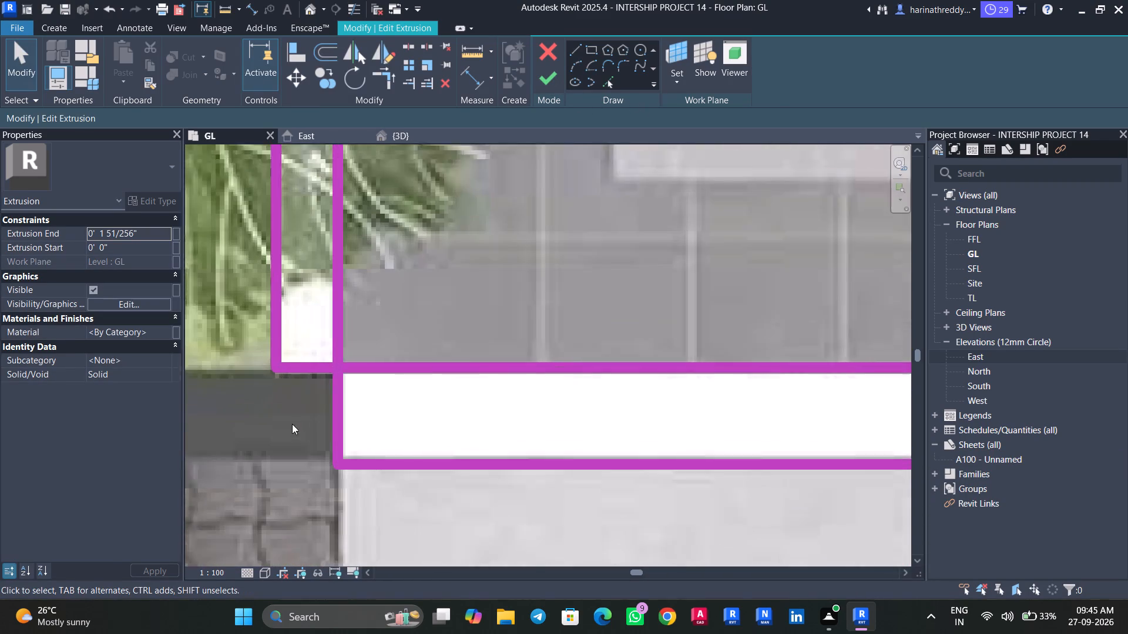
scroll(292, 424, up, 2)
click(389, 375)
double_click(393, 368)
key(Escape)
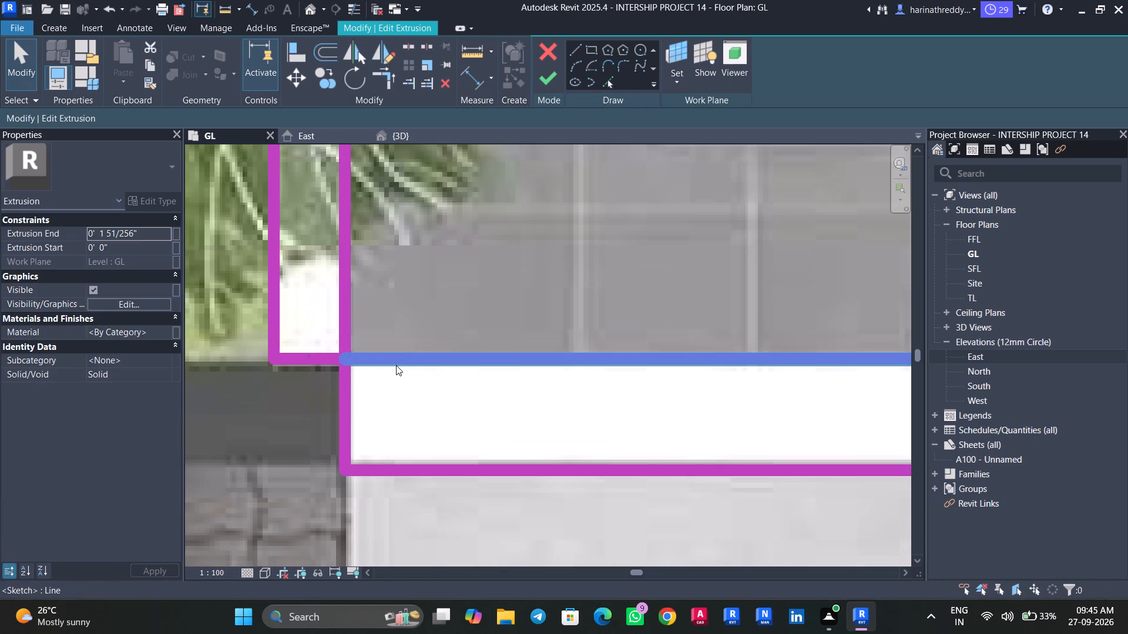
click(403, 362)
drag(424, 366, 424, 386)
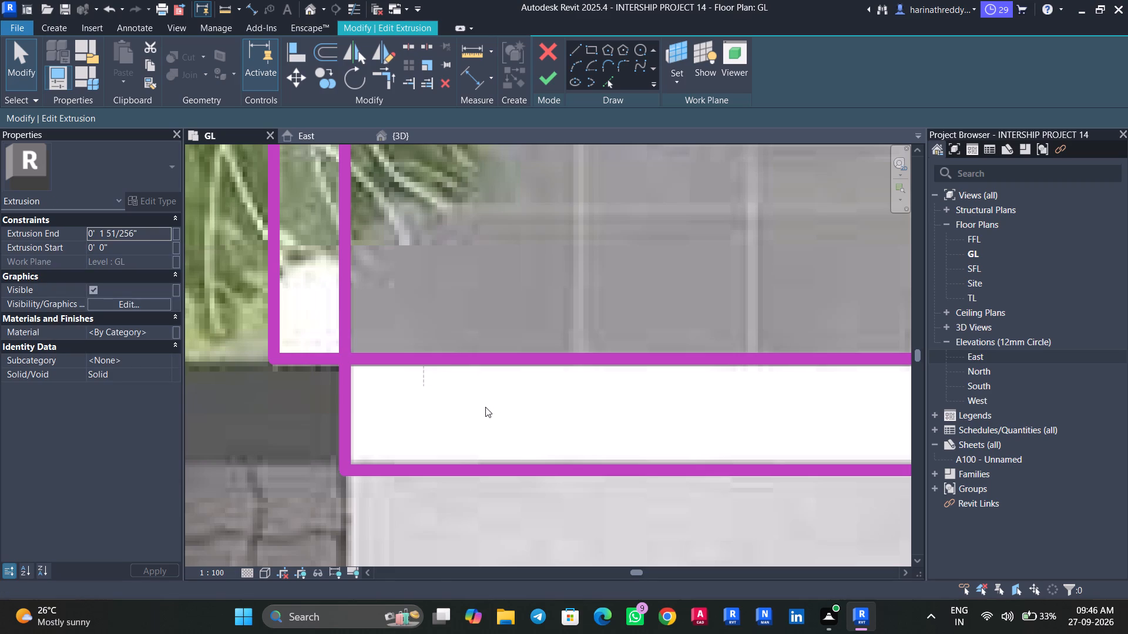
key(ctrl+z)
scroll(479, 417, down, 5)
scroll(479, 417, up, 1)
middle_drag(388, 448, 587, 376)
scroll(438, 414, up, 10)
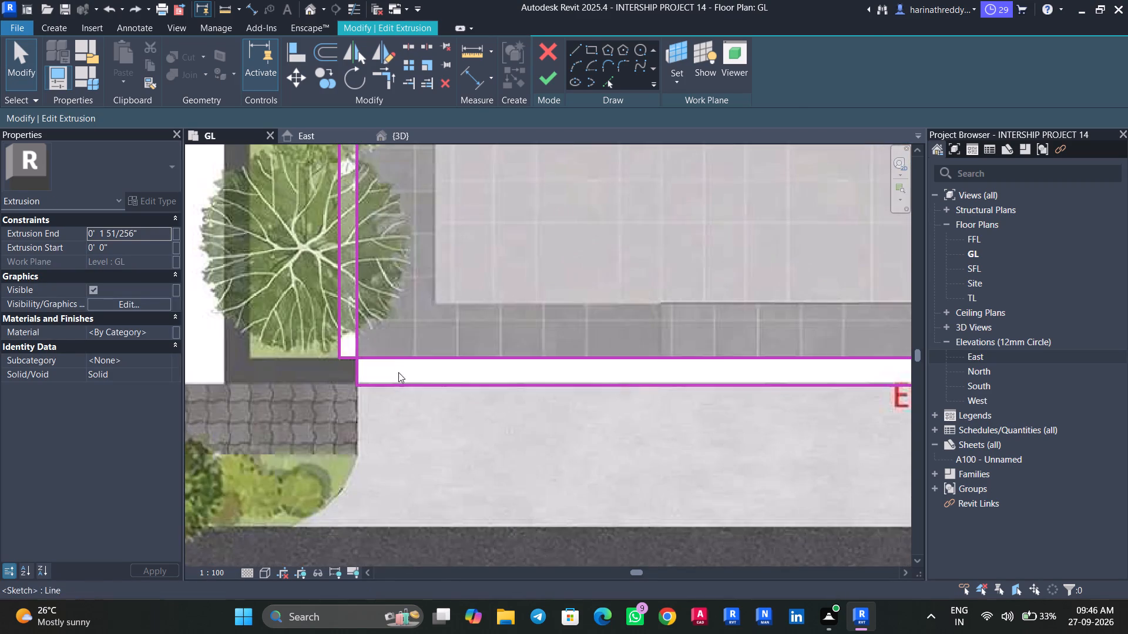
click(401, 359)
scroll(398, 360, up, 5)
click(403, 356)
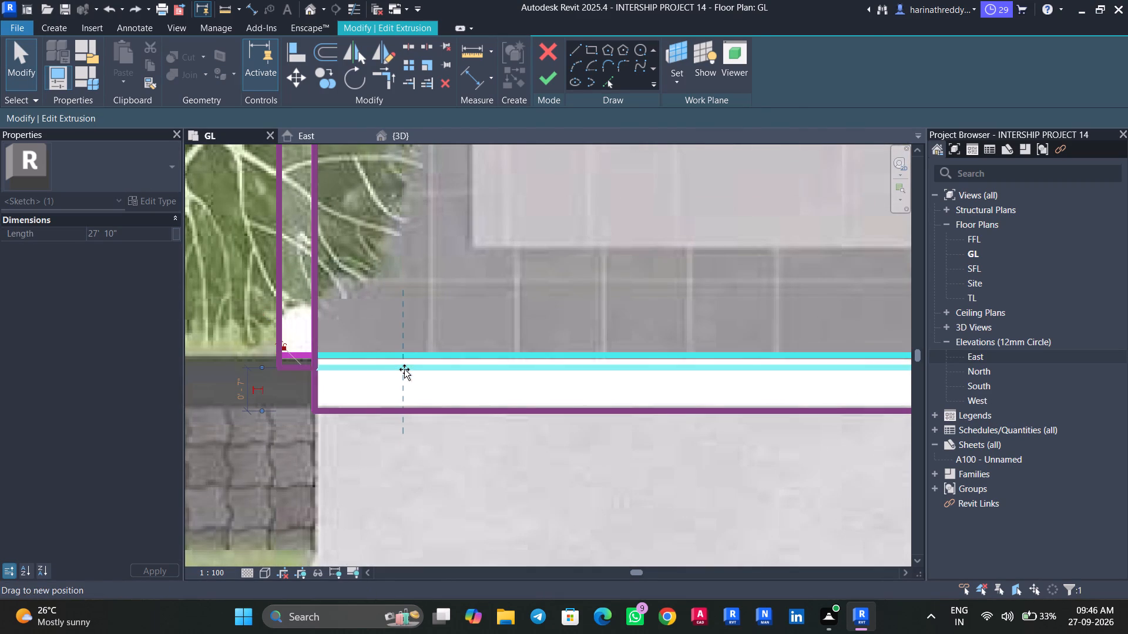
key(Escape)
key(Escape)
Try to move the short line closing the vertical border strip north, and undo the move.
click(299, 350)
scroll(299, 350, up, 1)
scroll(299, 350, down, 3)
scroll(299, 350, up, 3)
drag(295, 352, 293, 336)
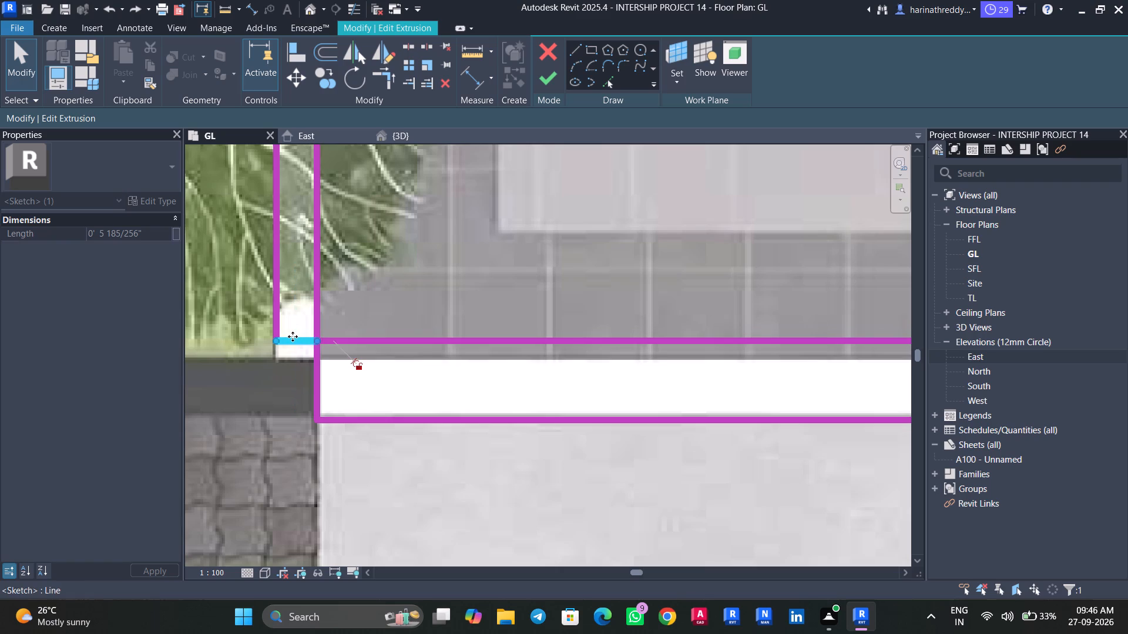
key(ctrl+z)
Pull back the entry strip's upper and west line ends at their shared corner, detaching them from the vertical border strip.
click(329, 356)
scroll(313, 359, up, 2)
drag(318, 350, 339, 354)
key(Escape)
click(316, 371)
drag(318, 348, 320, 371)
key(Escape)
Move the vertical border strip's short closing line north, clear of the entry strip's upper line.
click(298, 355)
drag(298, 355, 300, 337)
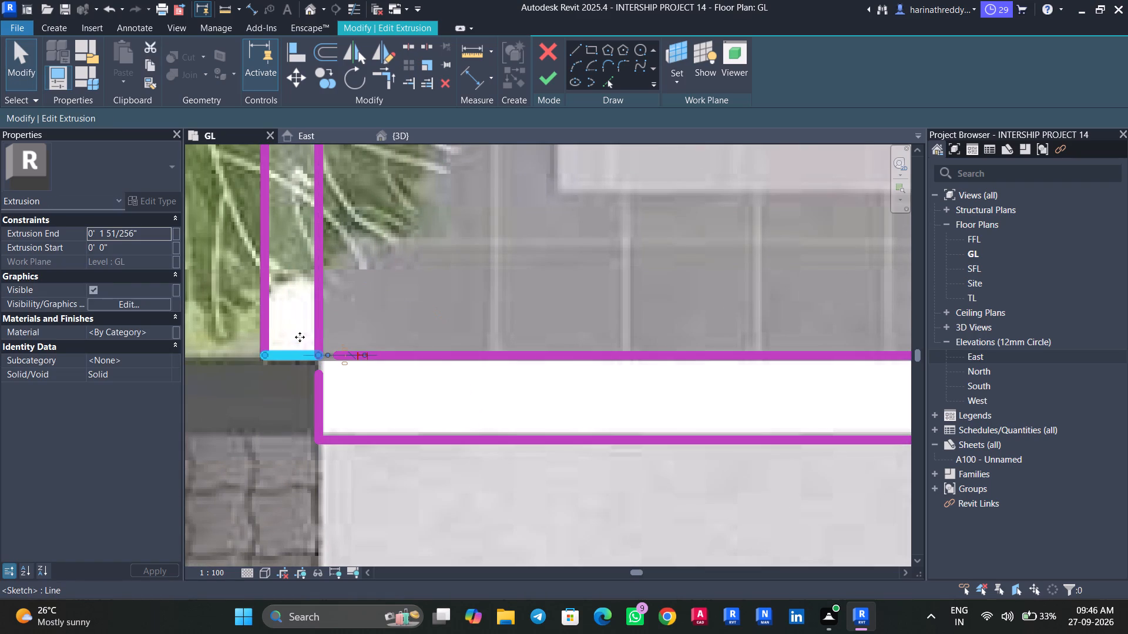
drag(300, 337, 299, 336)
key(Escape)
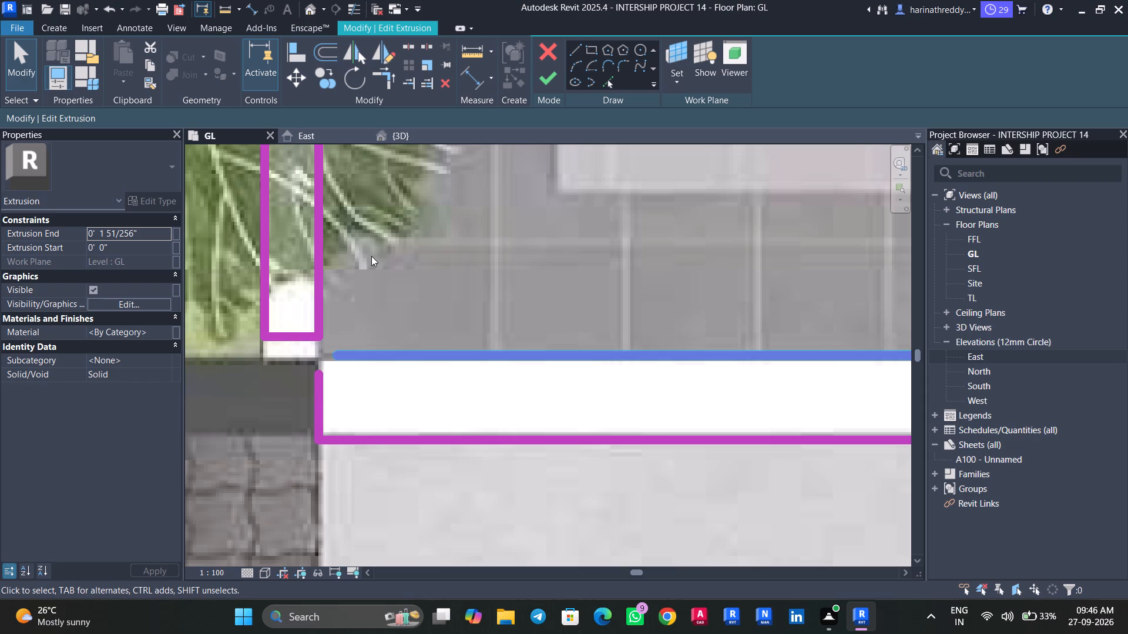
Join the entry strip's west line and upper line into a corner with Trim/Extend.
click(382, 82)
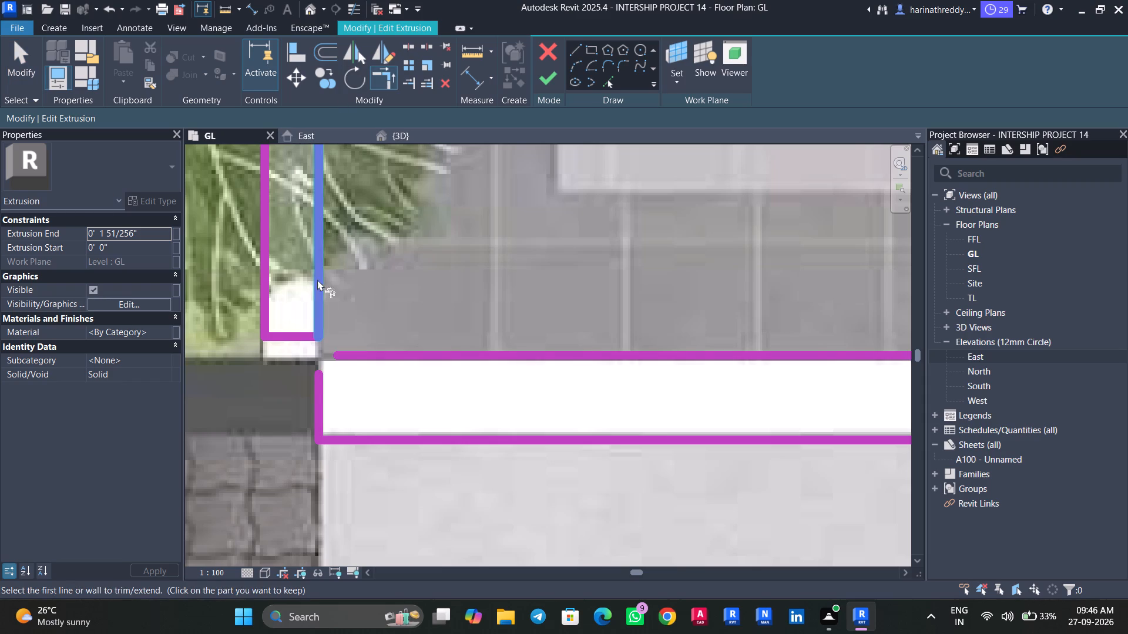
click(318, 392)
click(349, 358)
key(Escape)
key(Escape)
Nudge the vertical border strip's closing line back south, closer to the entry strip's upper line.
click(301, 332)
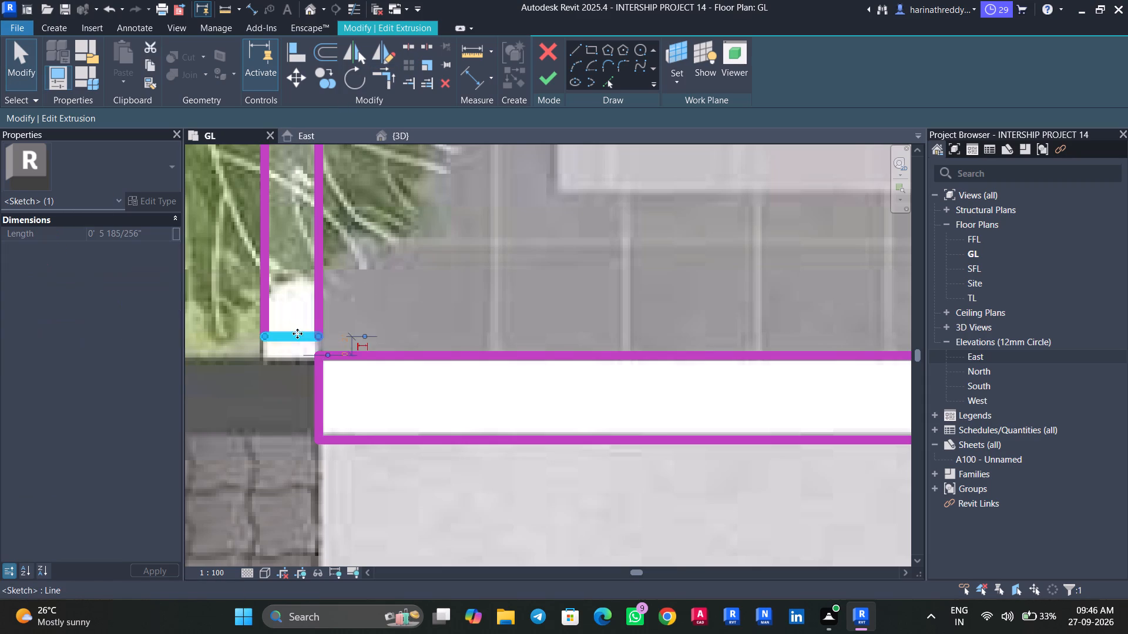
scroll(293, 338, up, 5)
drag(296, 333, 298, 349)
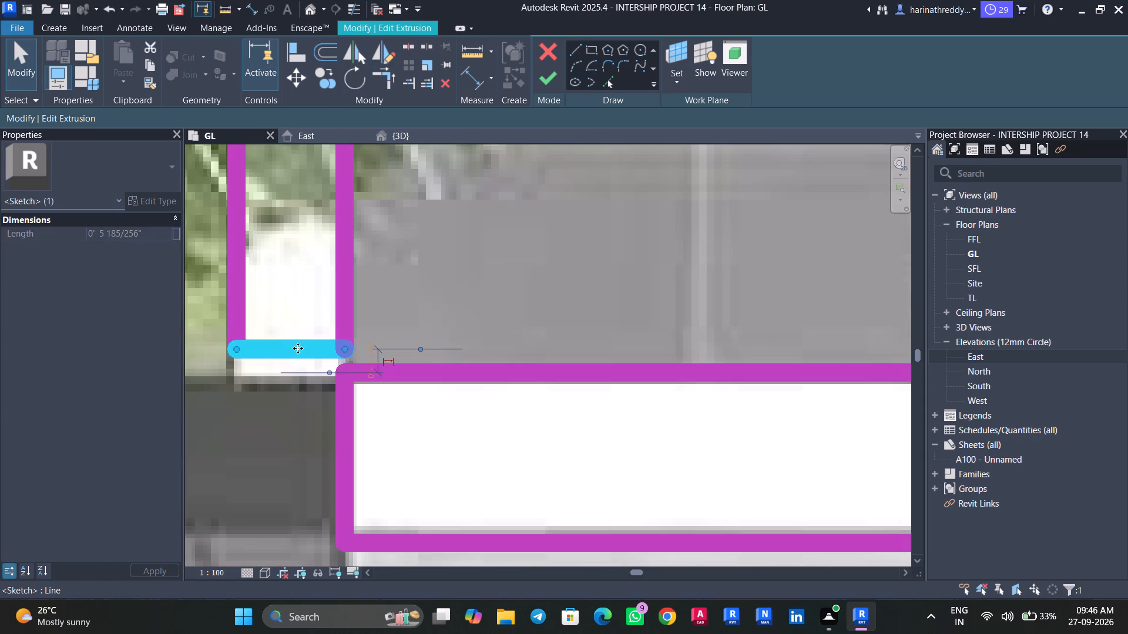
Finish the edited sketch of the border and entry strip extrusion.
key(Escape)
scroll(238, 365, down, 8)
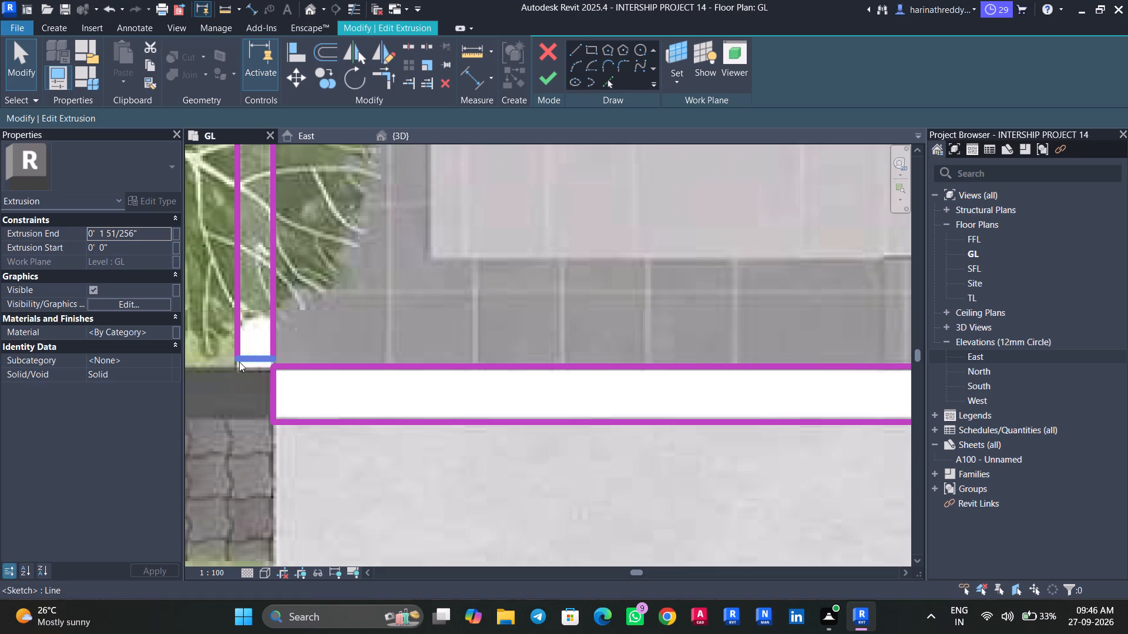
scroll(239, 362, down, 1)
scroll(239, 362, up, 1)
scroll(239, 362, down, 7)
middle_drag(367, 313, 358, 363)
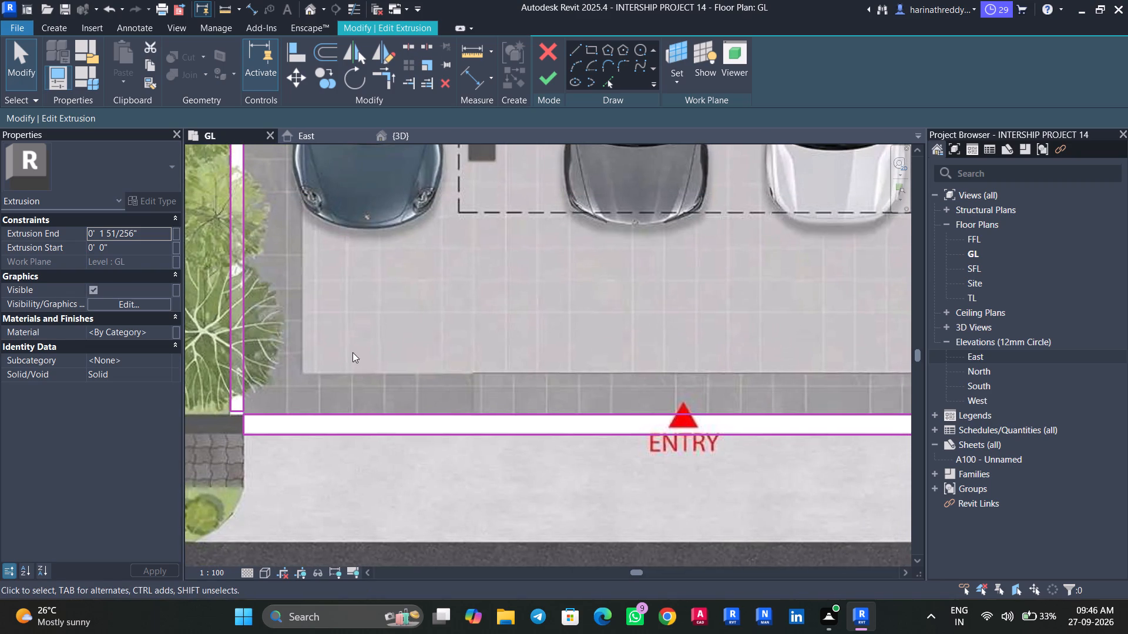
scroll(325, 355, down, 11)
middle_drag(394, 338, 384, 406)
scroll(369, 344, down, 5)
middle_drag(371, 367, 368, 414)
middle_drag(368, 345, 368, 382)
scroll(384, 308, up, 7)
click(558, 83)
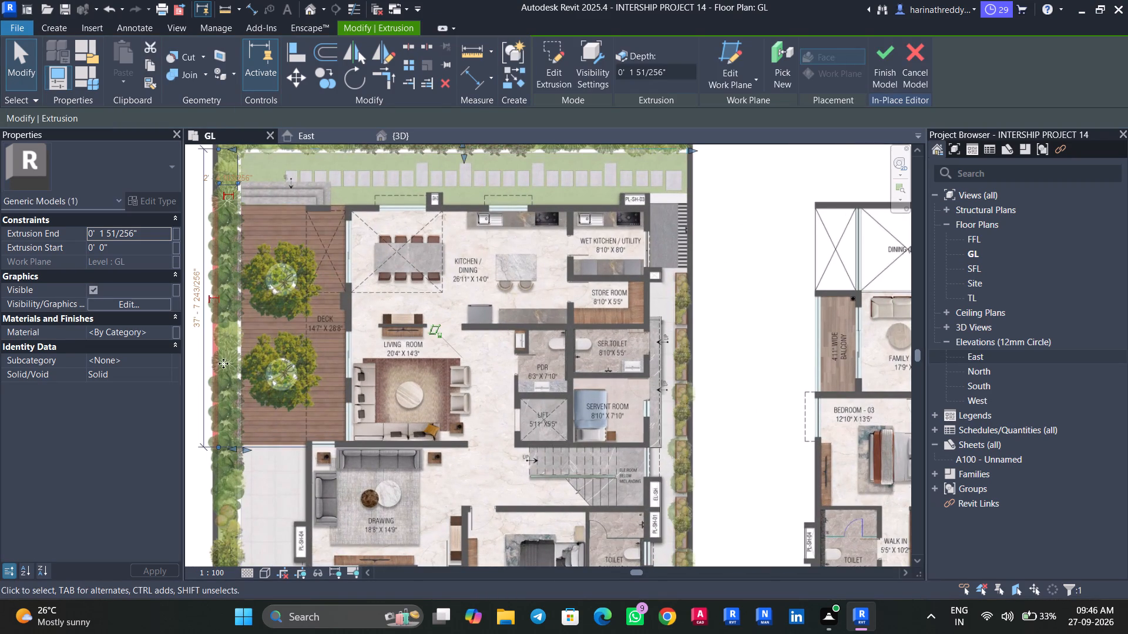
Check the curved border strip in the 3D view and finish the in-place generic model.
scroll(372, 384, down, 3)
scroll(372, 387, up, 1)
middle_drag(372, 385, 399, 253)
key(Escape)
key(Escape)
key(Escape)
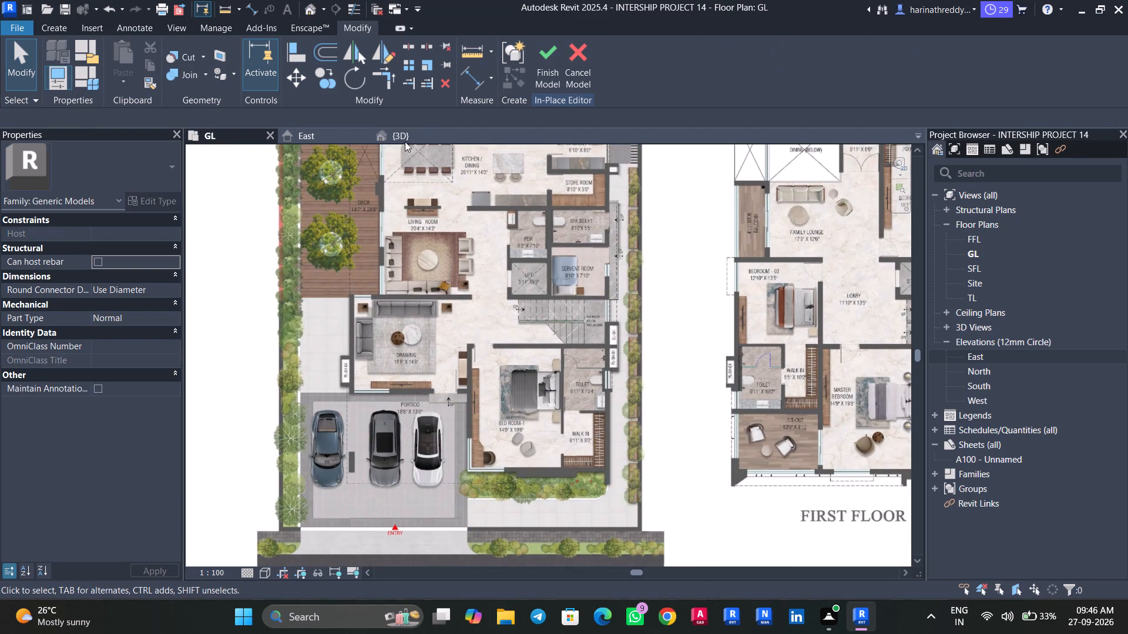
click(407, 140)
scroll(616, 426, down, 1)
shift+middle_drag(583, 493, 680, 221)
scroll(751, 370, up, 3)
shift+middle_drag(771, 364, 669, 426)
scroll(572, 455, up, 12)
scroll(626, 393, down, 1)
scroll(626, 392, up, 1)
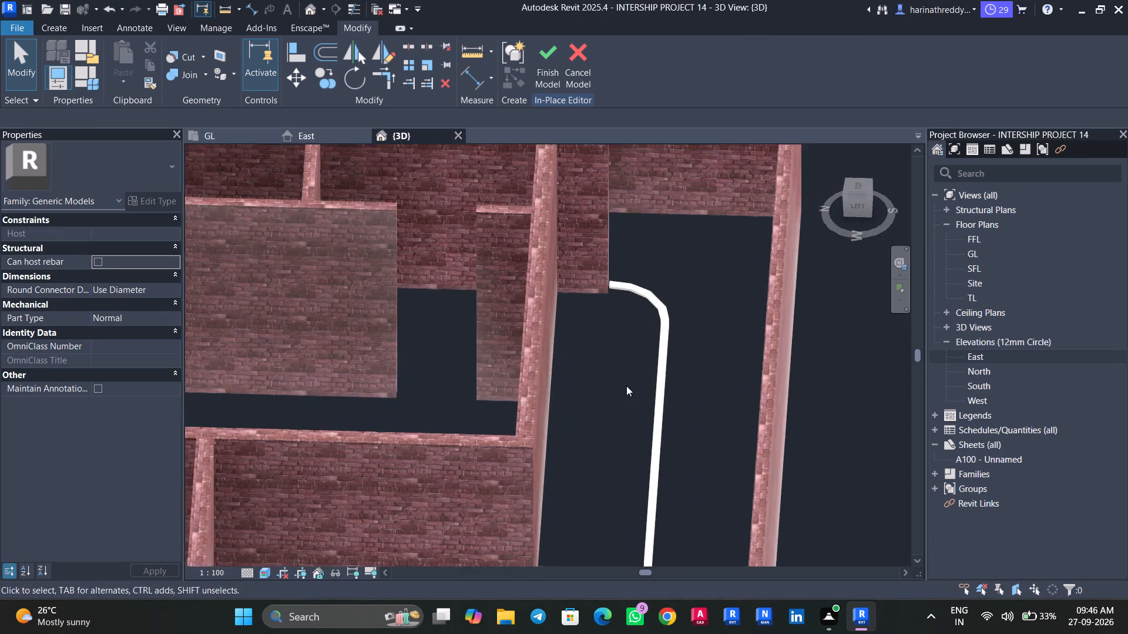
scroll(626, 386, up, 2)
middle_drag(623, 358, 551, 459)
scroll(561, 369, up, 16)
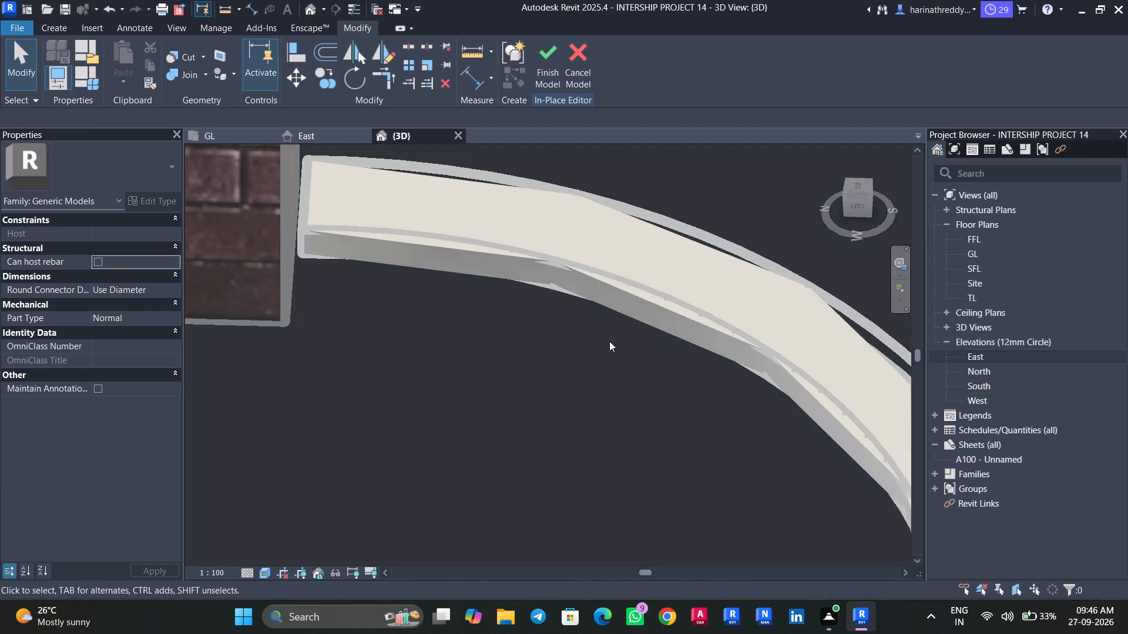
click(643, 302)
key(Escape)
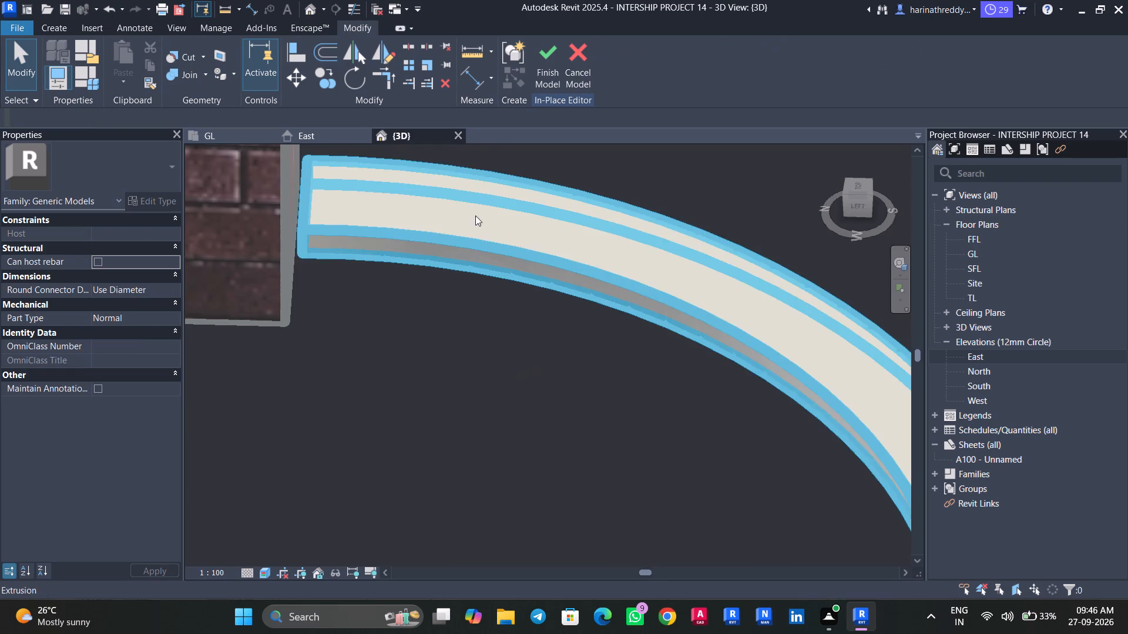
scroll(492, 369, down, 4)
click(553, 80)
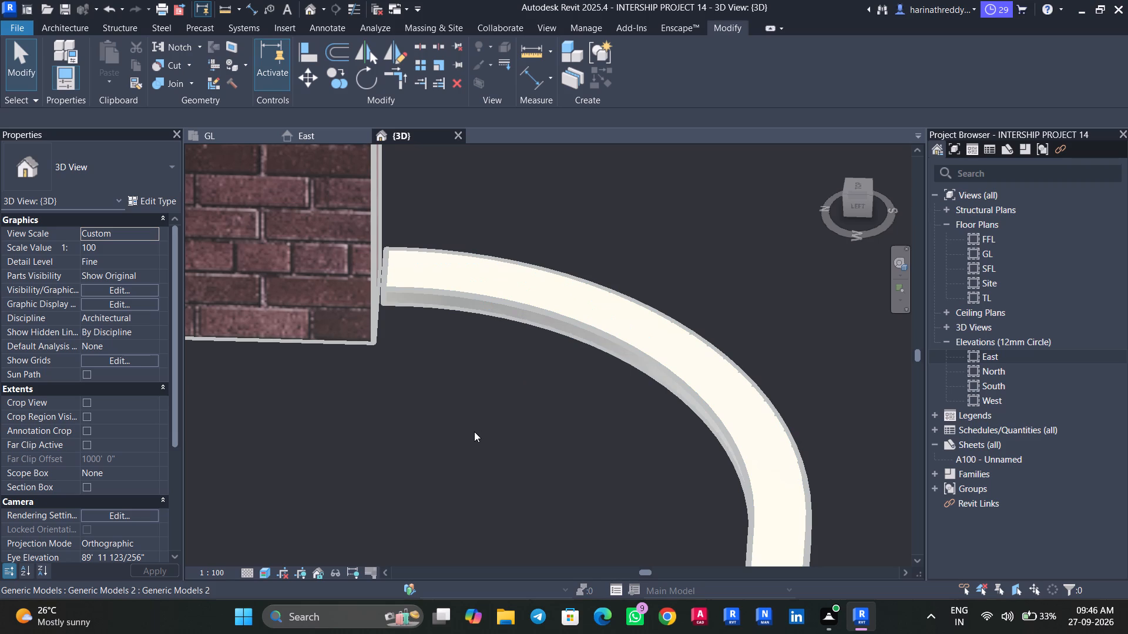
Stretch the curved border strip's end face so it meets the adjacent brick house wall.
click(409, 266)
scroll(406, 272, up, 6)
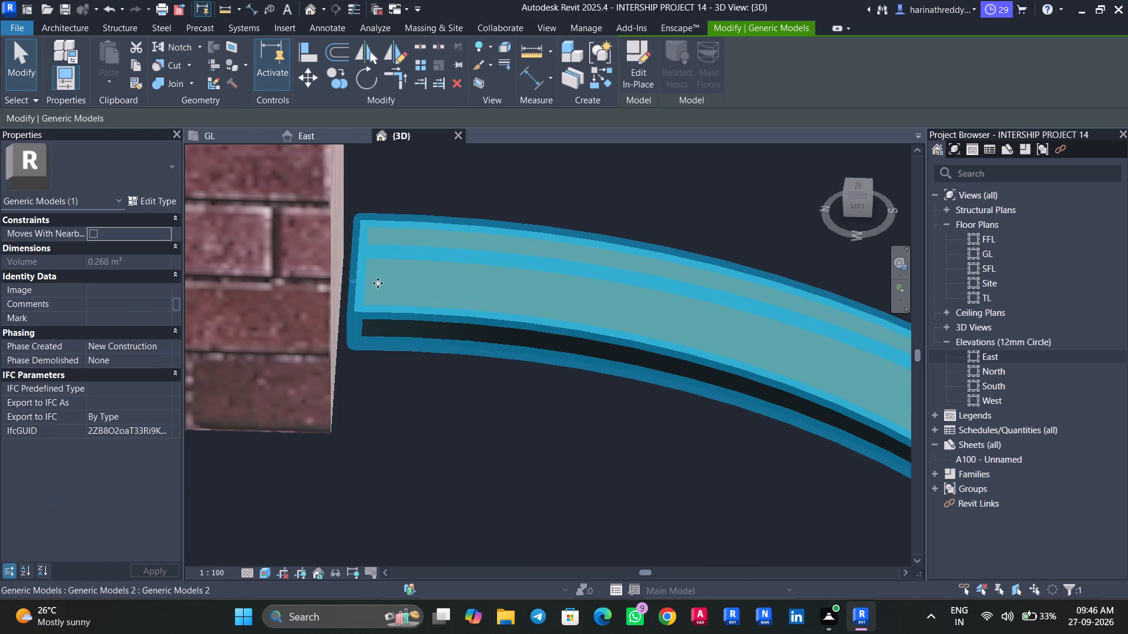
drag(352, 278, 345, 275)
key(Escape)
key(Escape)
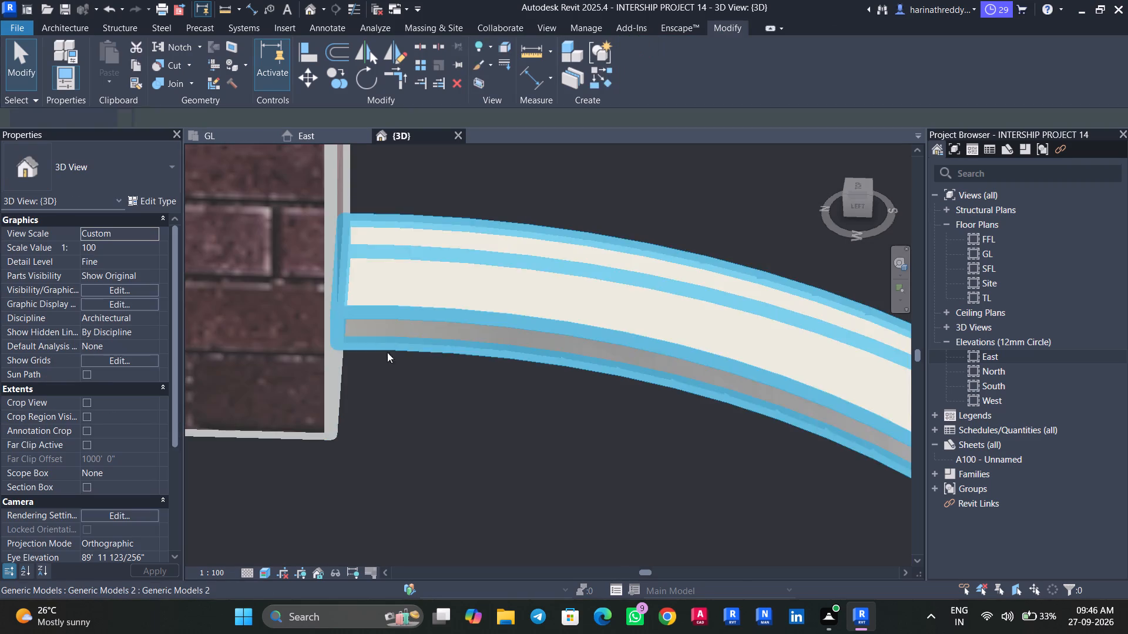
Examine the border strips along the house and west boundary in 3D, from an angle and from the top.
scroll(387, 369, down, 15)
scroll(388, 376, up, 2)
middle_drag(390, 448, 481, 112)
scroll(484, 240, down, 6)
scroll(484, 241, up, 1)
scroll(484, 241, down, 1)
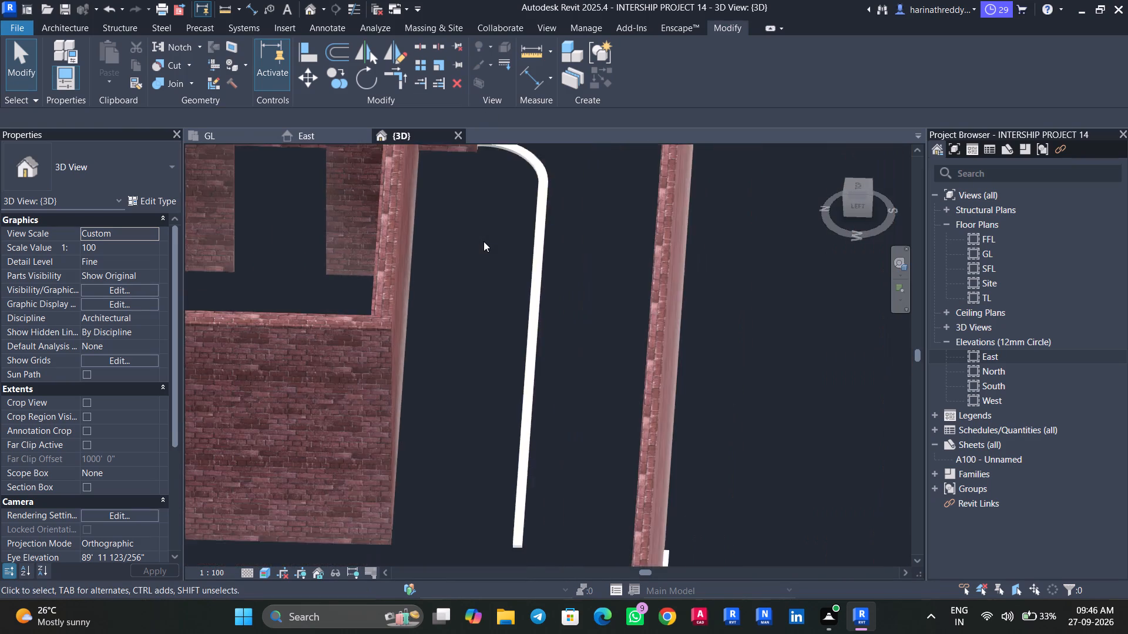
scroll(484, 241, down, 4)
shift+middle_drag(714, 231, 704, 277)
middle_drag(643, 340, 727, 38)
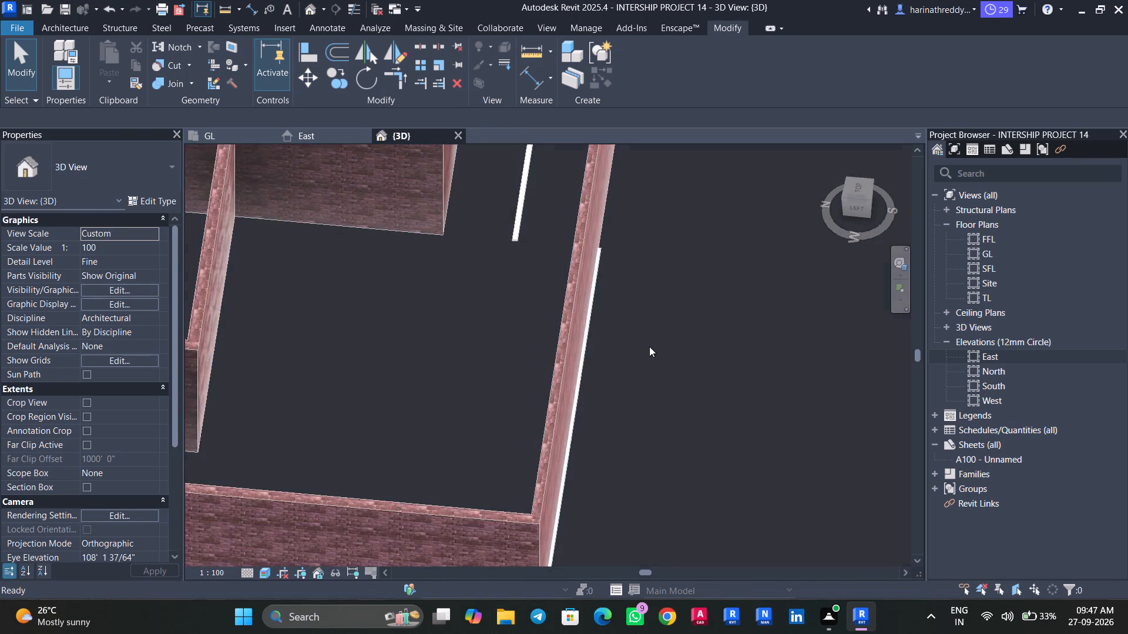
scroll(649, 346, down, 4)
click(860, 193)
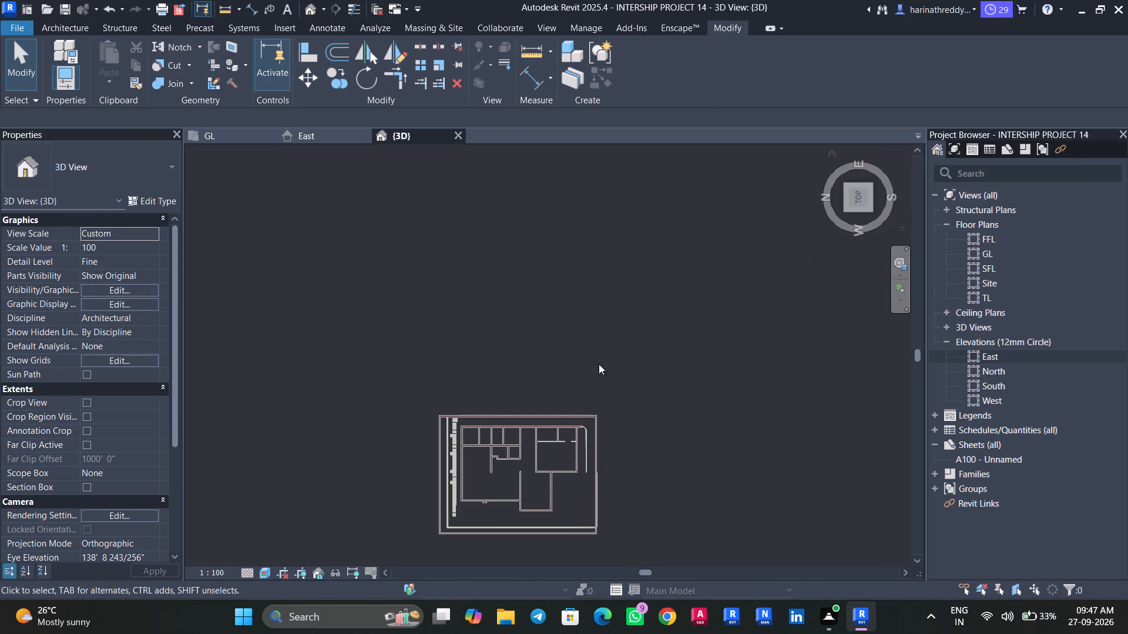
scroll(532, 490, up, 1)
scroll(533, 490, down, 1)
scroll(534, 490, up, 9)
middle_drag(562, 487, 670, 205)
scroll(455, 273, up, 4)
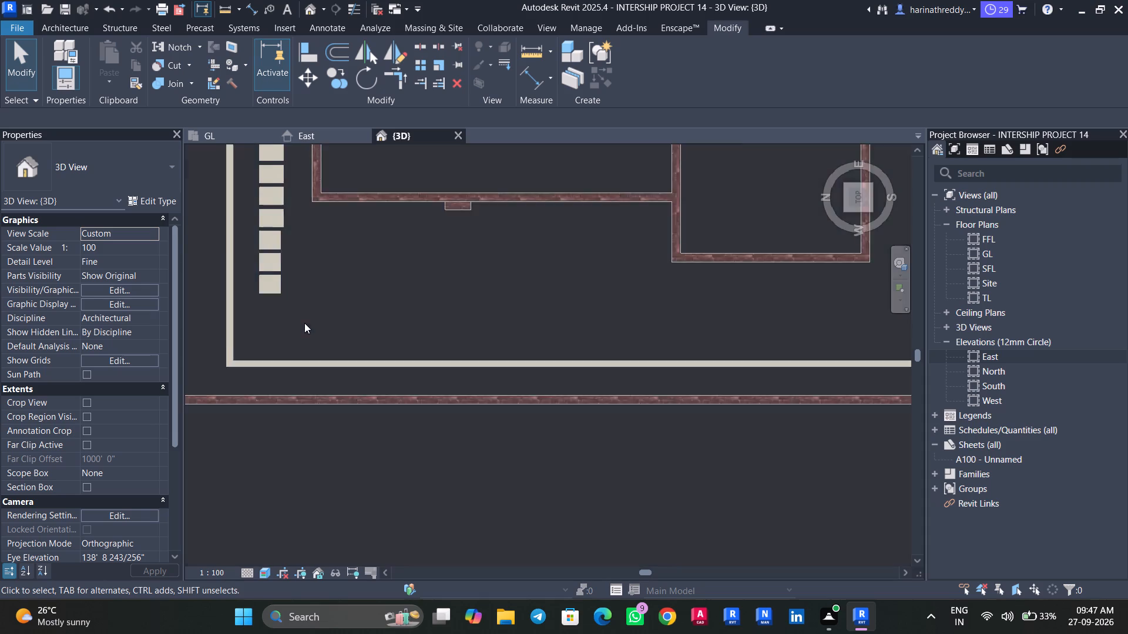
scroll(256, 333, up, 5)
middle_drag(482, 317, 186, 310)
middle_drag(535, 311, 516, 312)
scroll(526, 312, down, 6)
middle_drag(653, 288, 477, 315)
middle_drag(720, 332, 575, 335)
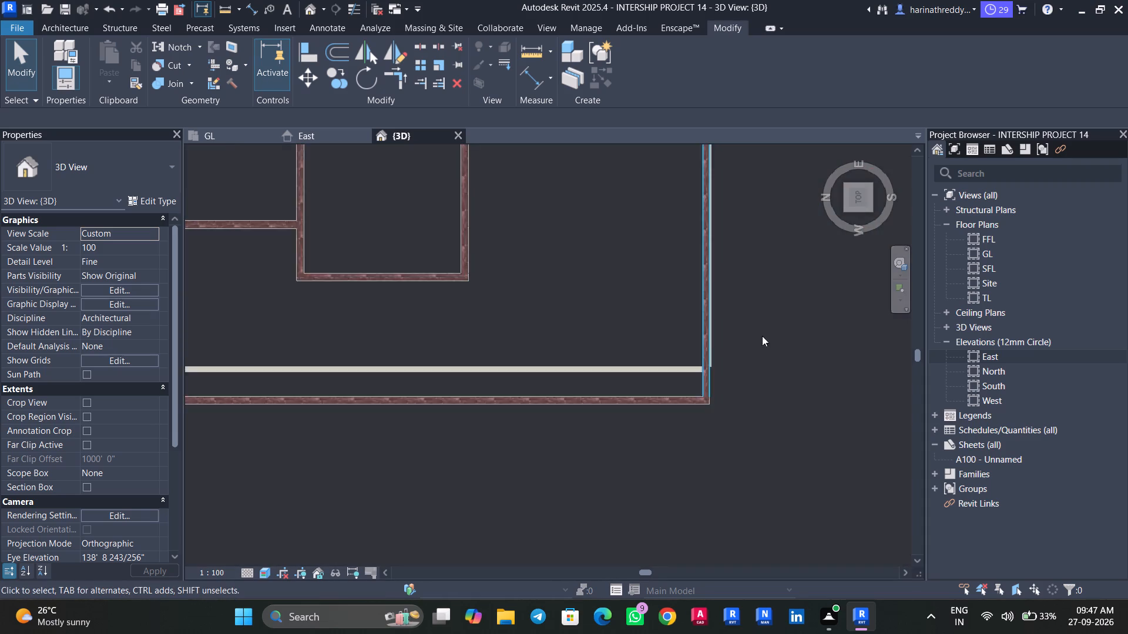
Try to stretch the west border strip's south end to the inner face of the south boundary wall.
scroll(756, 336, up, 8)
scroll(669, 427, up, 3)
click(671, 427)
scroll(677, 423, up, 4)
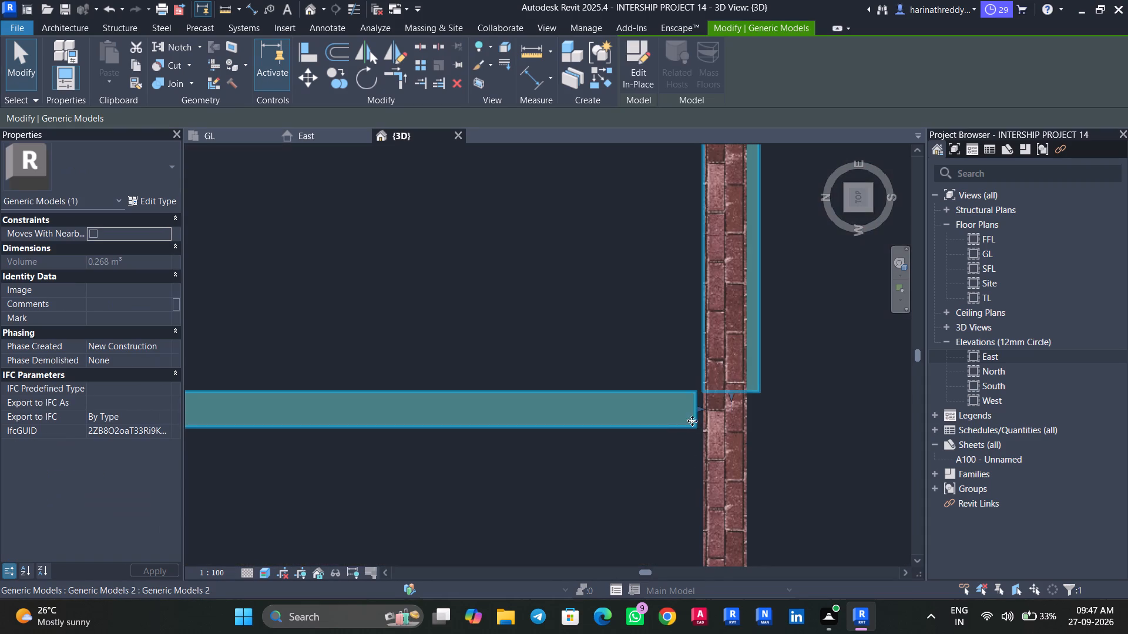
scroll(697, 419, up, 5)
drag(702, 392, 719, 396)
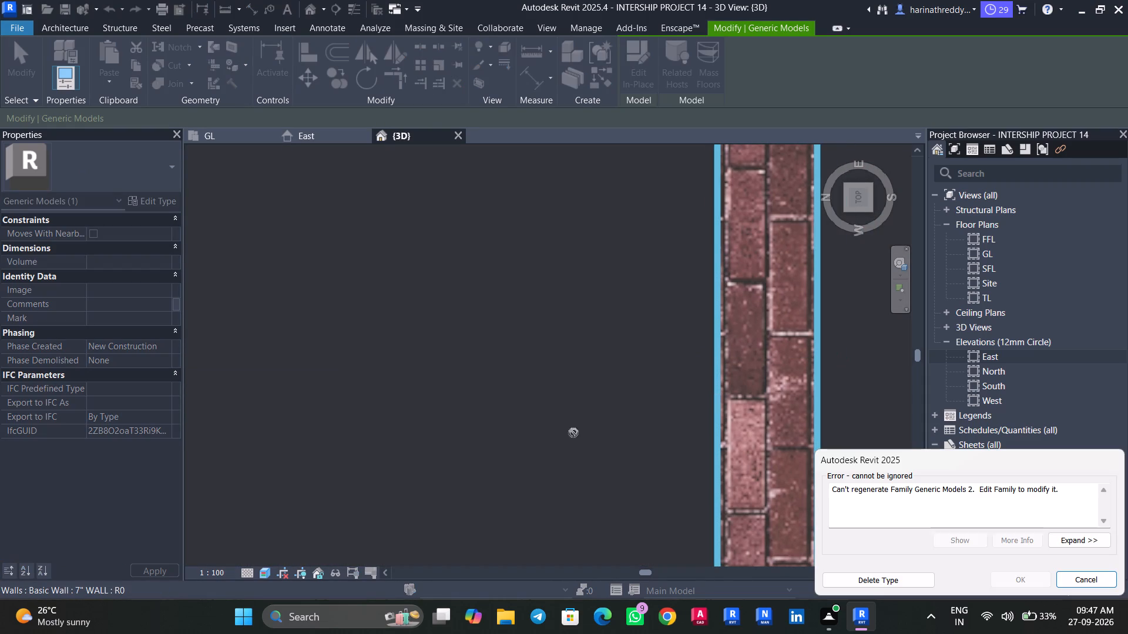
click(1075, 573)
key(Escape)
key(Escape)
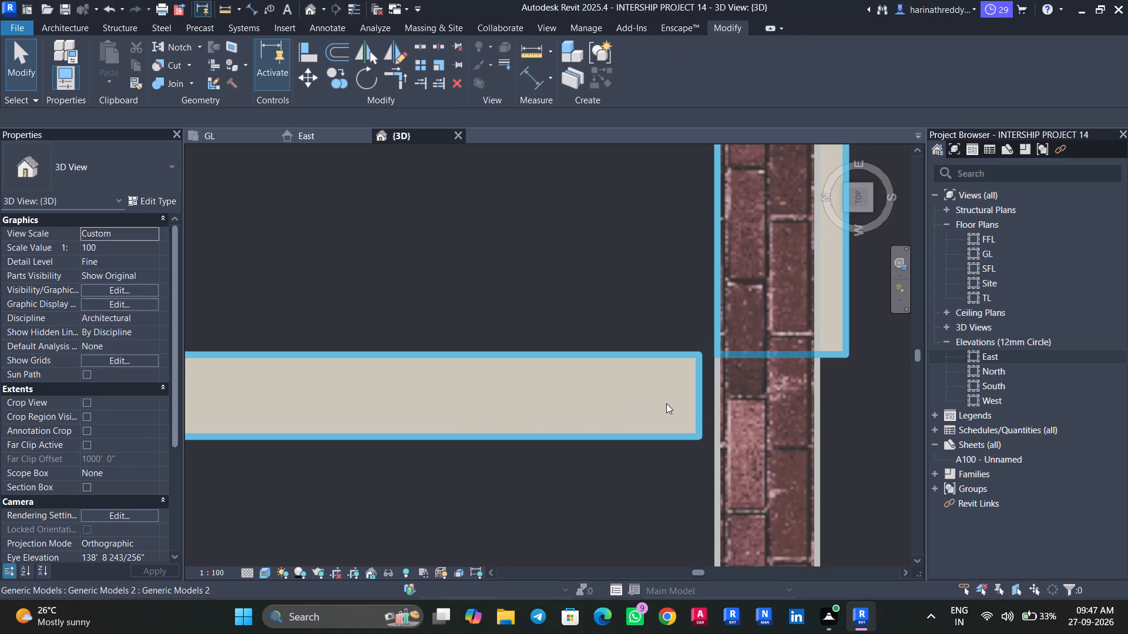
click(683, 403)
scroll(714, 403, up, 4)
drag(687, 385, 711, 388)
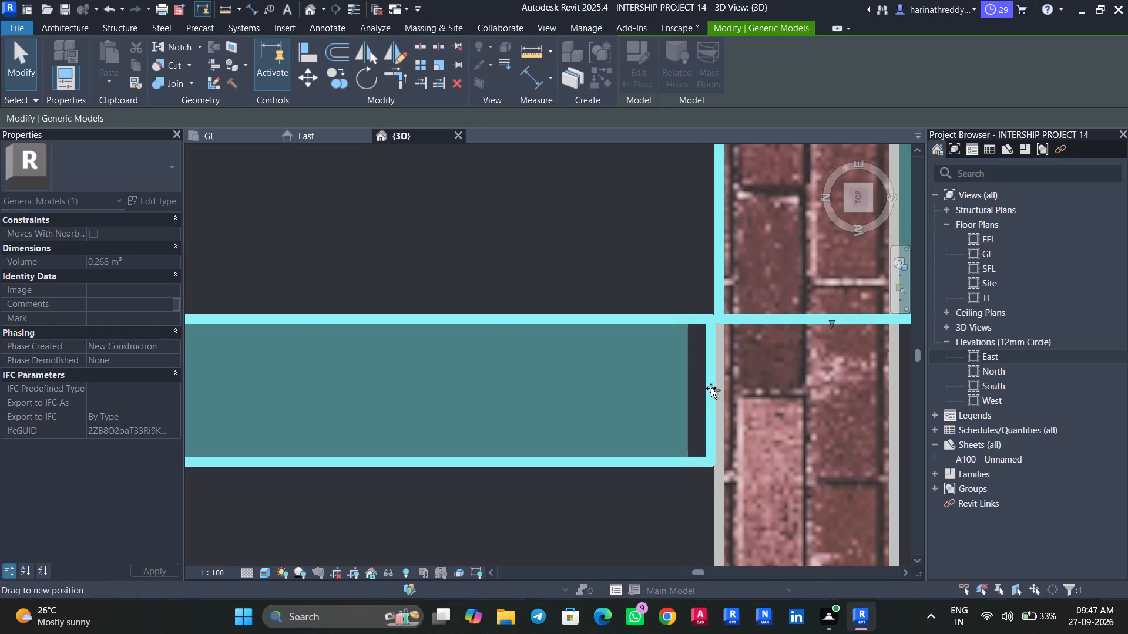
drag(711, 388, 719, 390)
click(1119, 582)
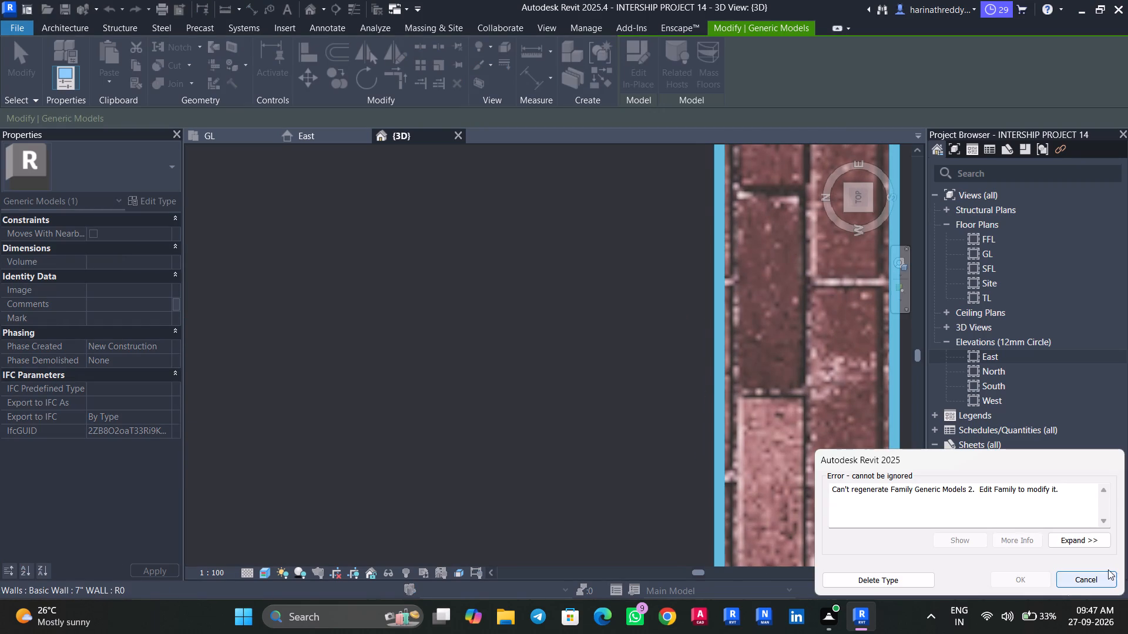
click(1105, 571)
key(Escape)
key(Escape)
Examine the border strip from above along the west and north boundary walls up to the northeast corner.
scroll(546, 404, down, 7)
scroll(548, 405, up, 1)
scroll(548, 405, down, 14)
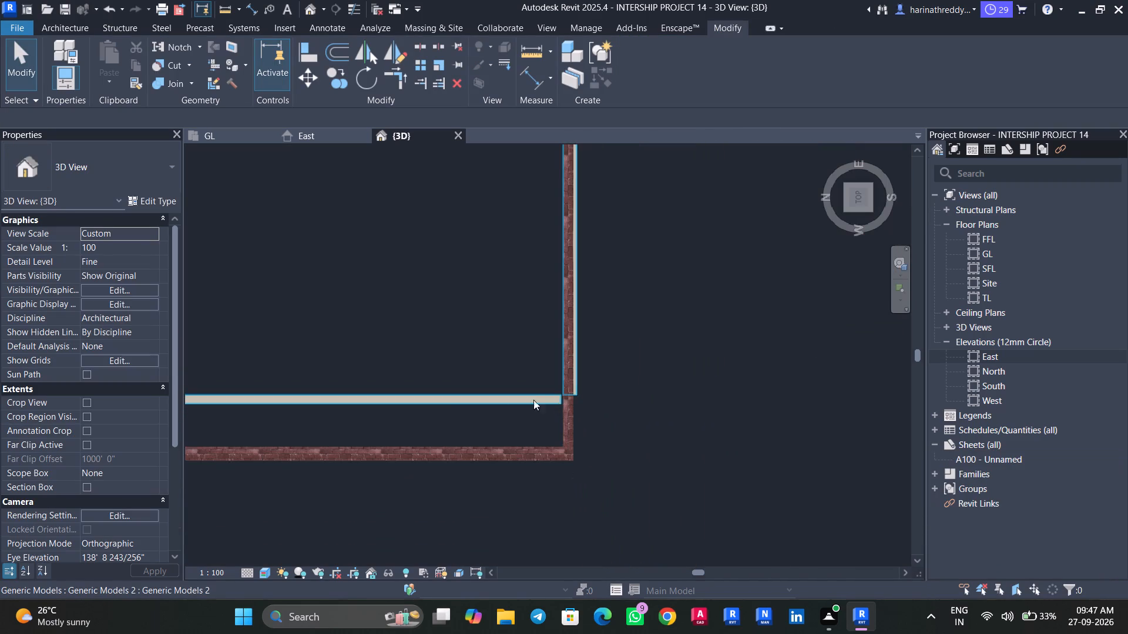
scroll(445, 404, up, 1)
middle_drag(441, 407, 725, 400)
scroll(303, 391, down, 3)
middle_drag(448, 389, 681, 390)
middle_drag(368, 379, 643, 382)
middle_drag(458, 377, 656, 379)
middle_drag(263, 391, 397, 407)
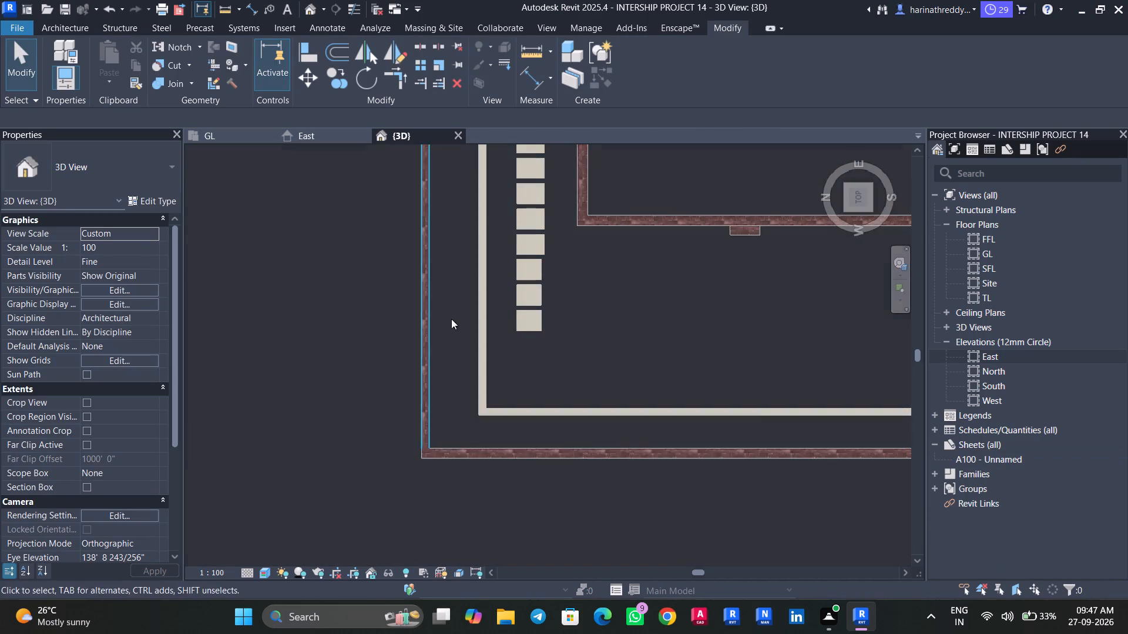
middle_drag(498, 318, 486, 512)
middle_drag(474, 261, 475, 465)
scroll(476, 409, down, 1)
middle_drag(473, 276, 476, 487)
middle_drag(486, 334, 489, 431)
scroll(495, 383, up, 16)
scroll(497, 445, down, 7)
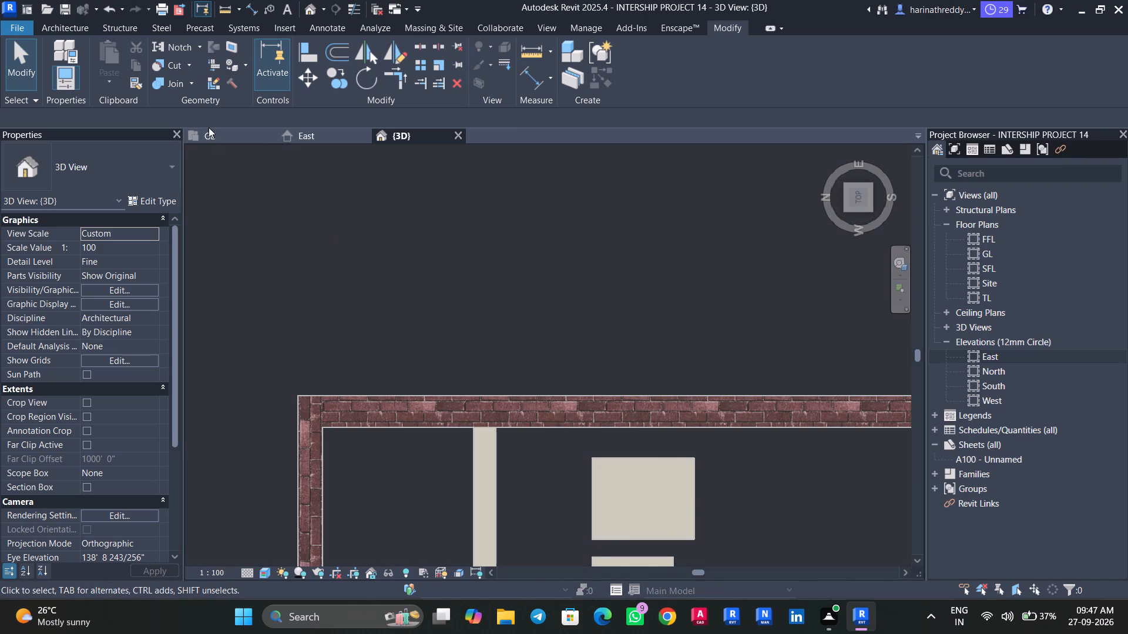
Set the draw layer of the 123.pdf plan image in the GL floor plan to Background.
click(209, 127)
click(218, 145)
click(224, 143)
scroll(290, 301, down, 3)
scroll(350, 280, up, 6)
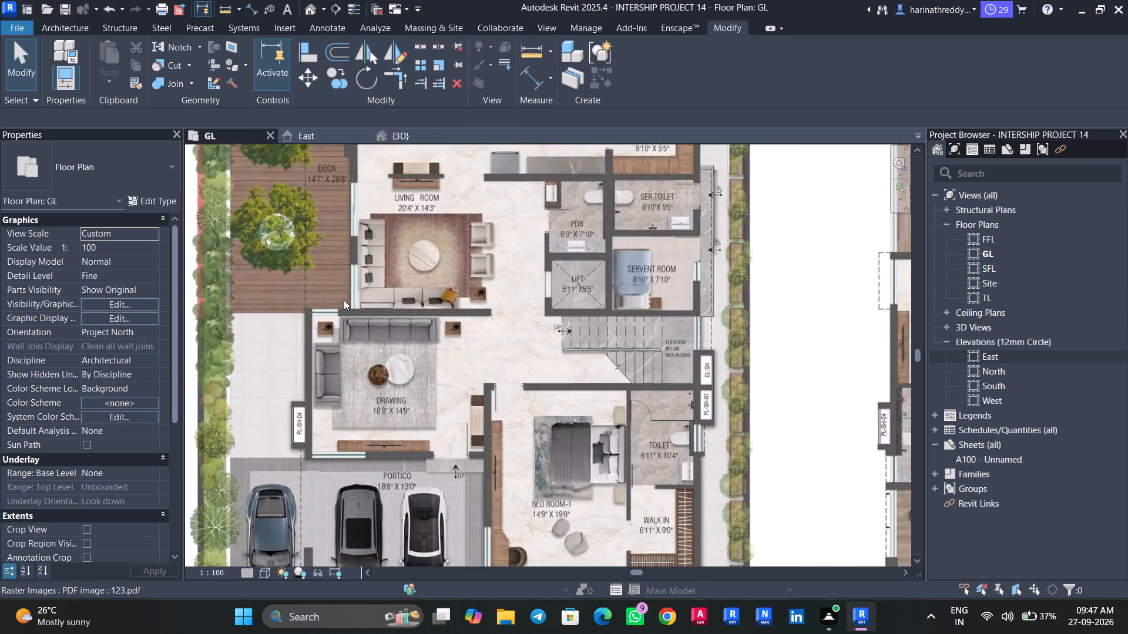
scroll(344, 300, up, 4)
click(250, 345)
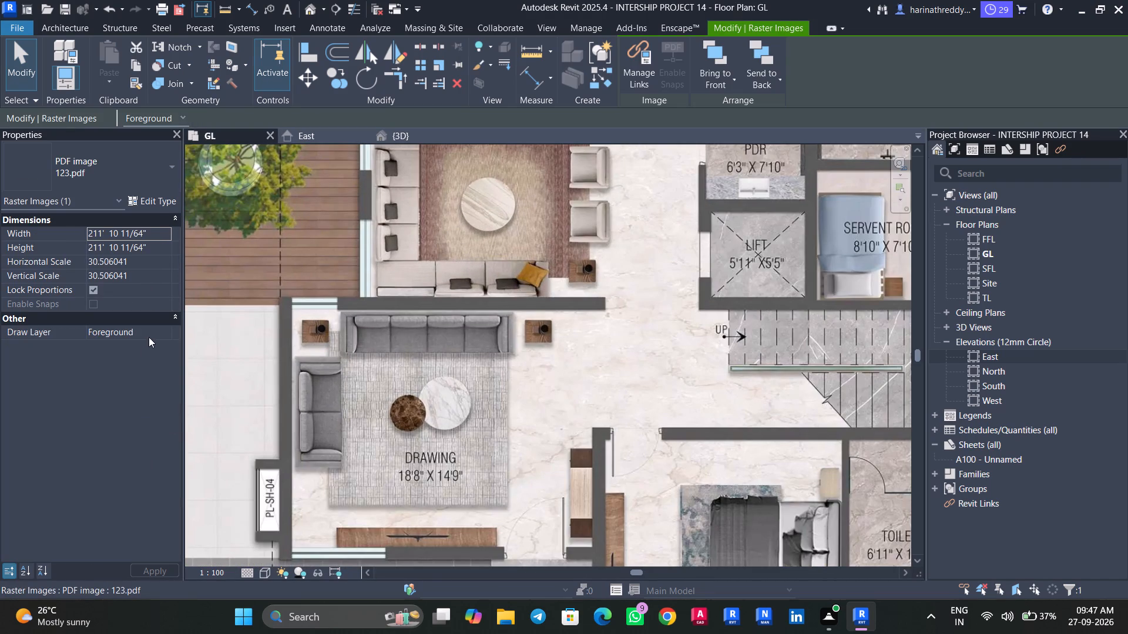
click(163, 326)
click(133, 342)
scroll(339, 366, down, 4)
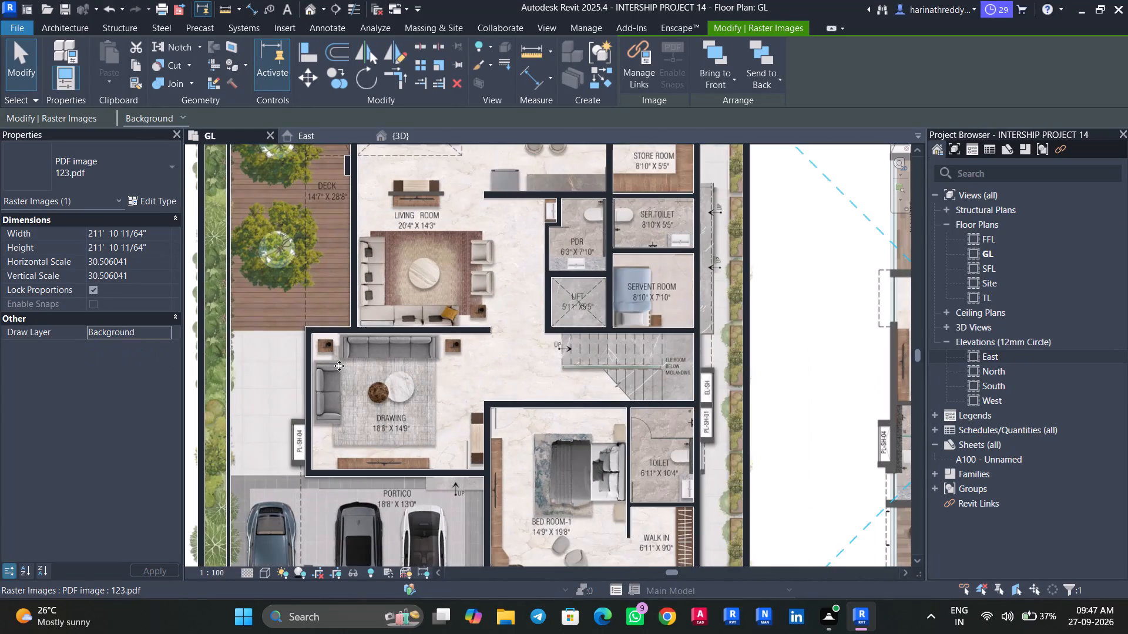
key(Escape)
key(Escape)
Start a sketched toposolid on level GL using the Grassland - 1200mm type.
scroll(373, 364, down, 2)
scroll(374, 365, up, 1)
middle_drag(374, 361, 399, 186)
scroll(307, 387, up, 4)
scroll(309, 377, down, 4)
middle_drag(309, 377, 302, 449)
scroll(302, 449, down, 1)
middle_drag(295, 444, 295, 506)
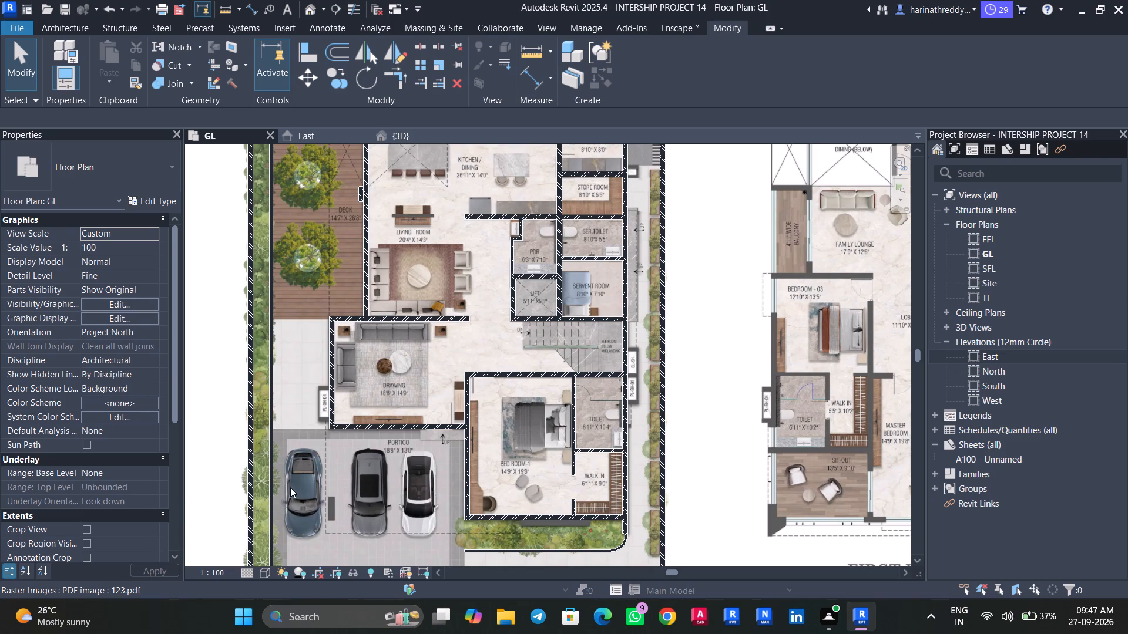
middle_drag(331, 341, 328, 399)
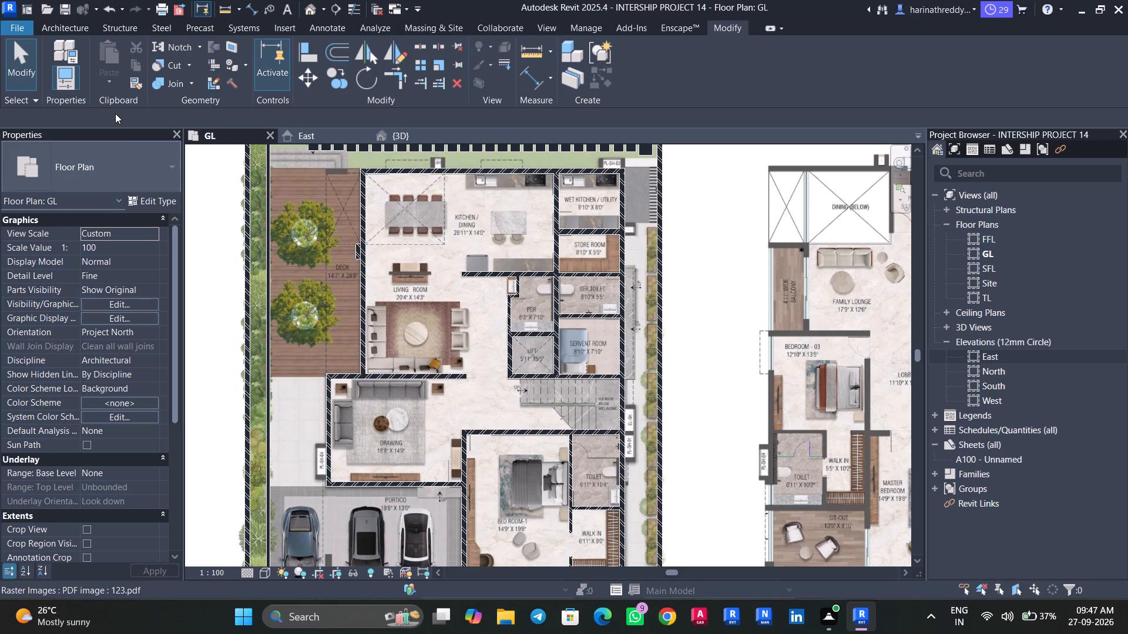
click(86, 26)
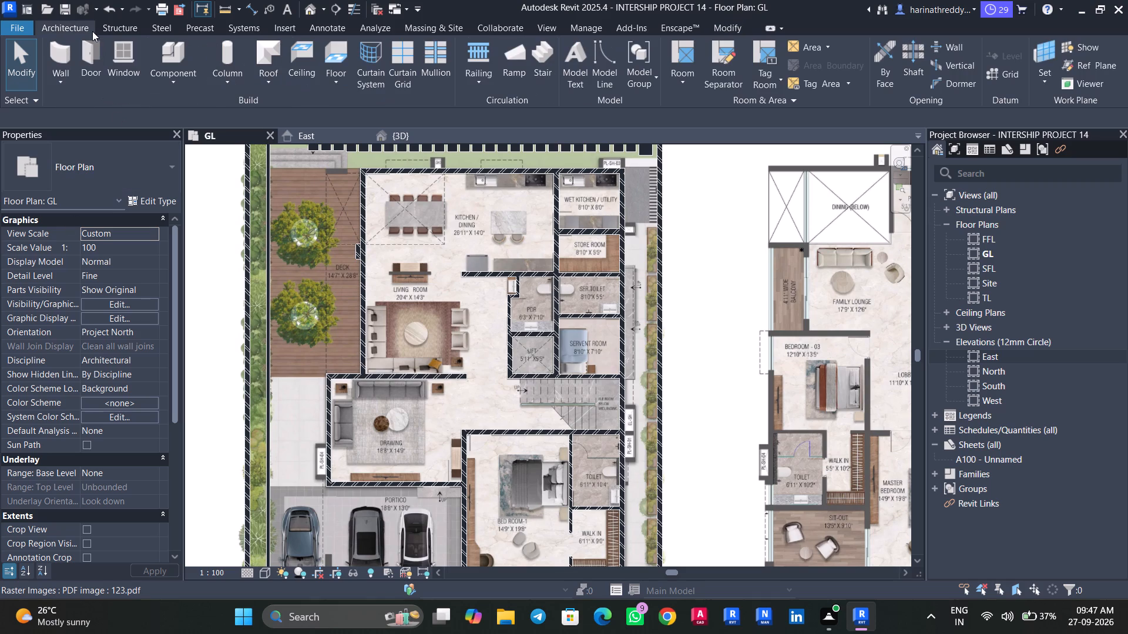
click(428, 25)
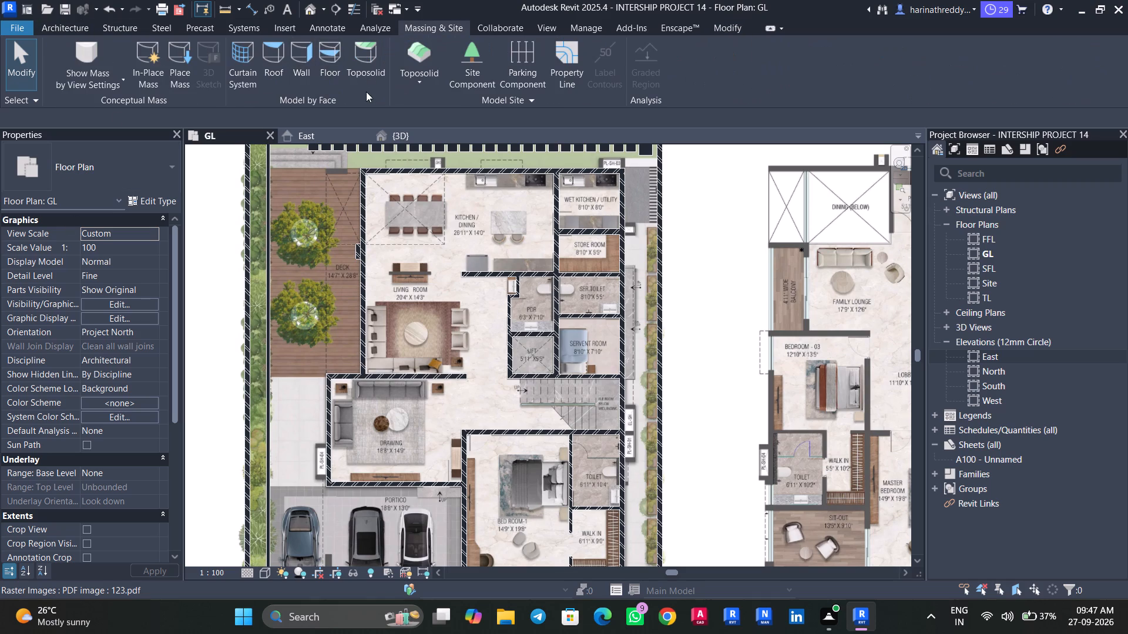
click(409, 89)
click(418, 110)
middle_drag(320, 236, 323, 289)
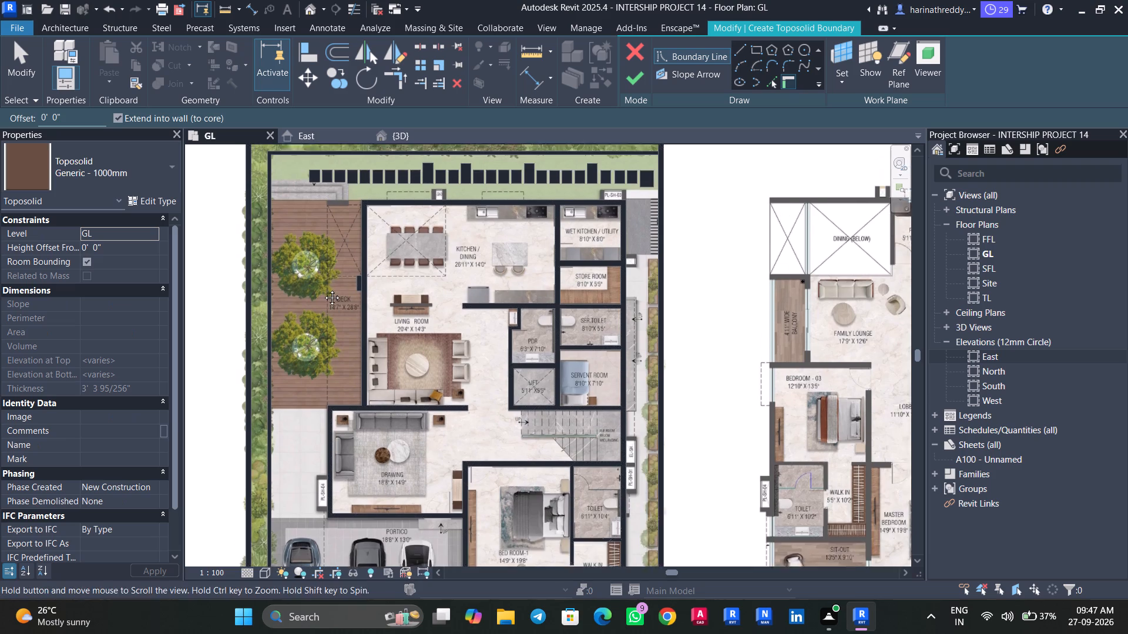
middle_drag(323, 289, 325, 292)
click(103, 176)
click(64, 278)
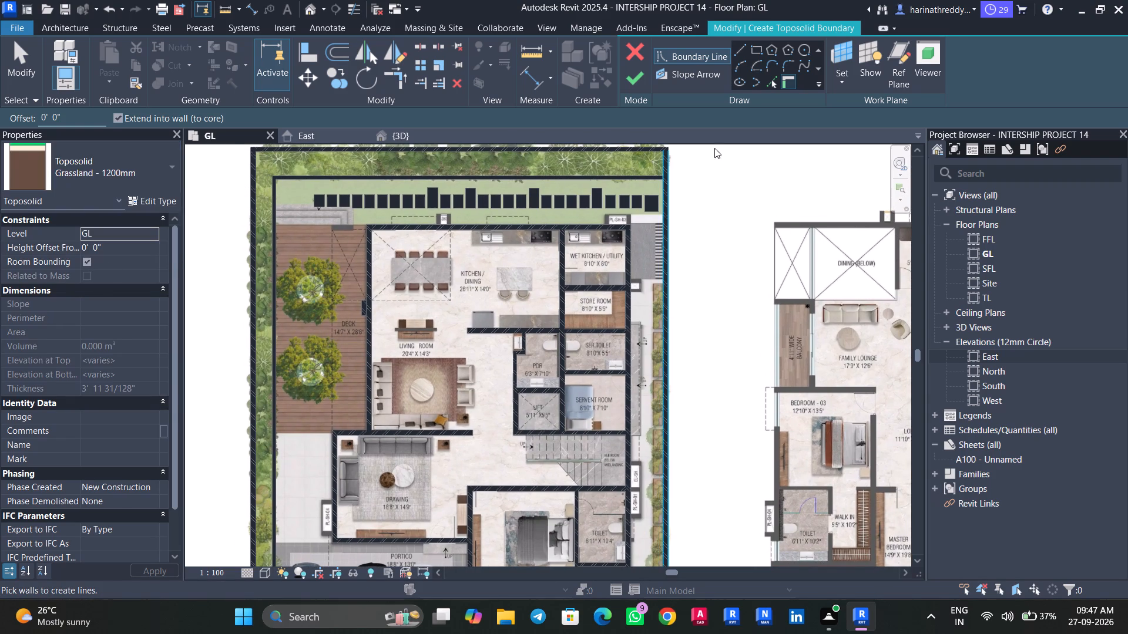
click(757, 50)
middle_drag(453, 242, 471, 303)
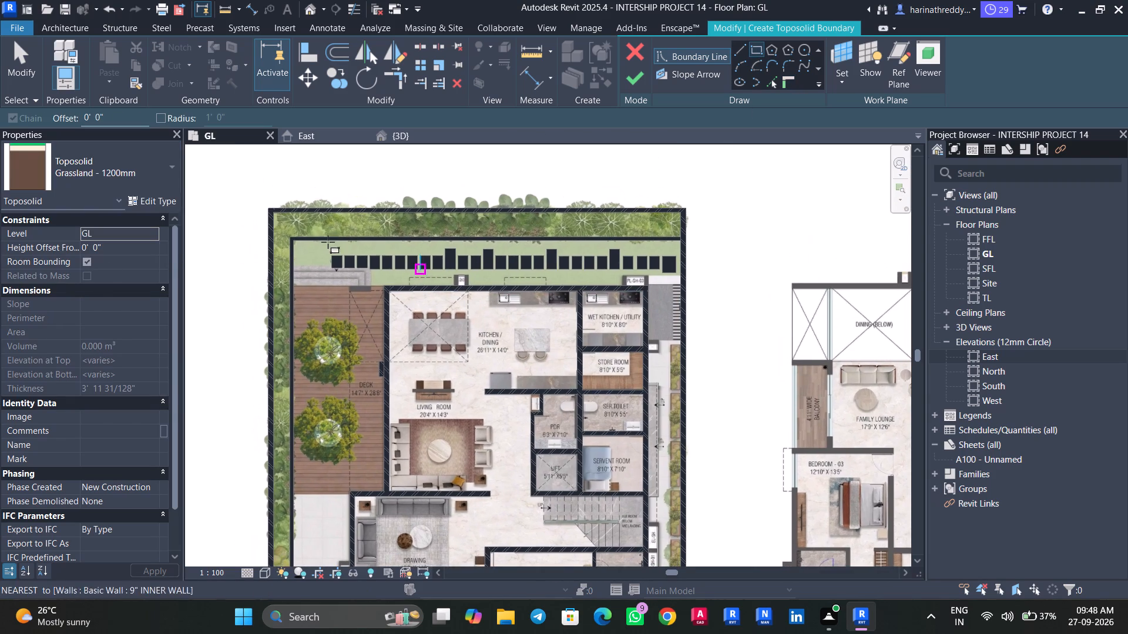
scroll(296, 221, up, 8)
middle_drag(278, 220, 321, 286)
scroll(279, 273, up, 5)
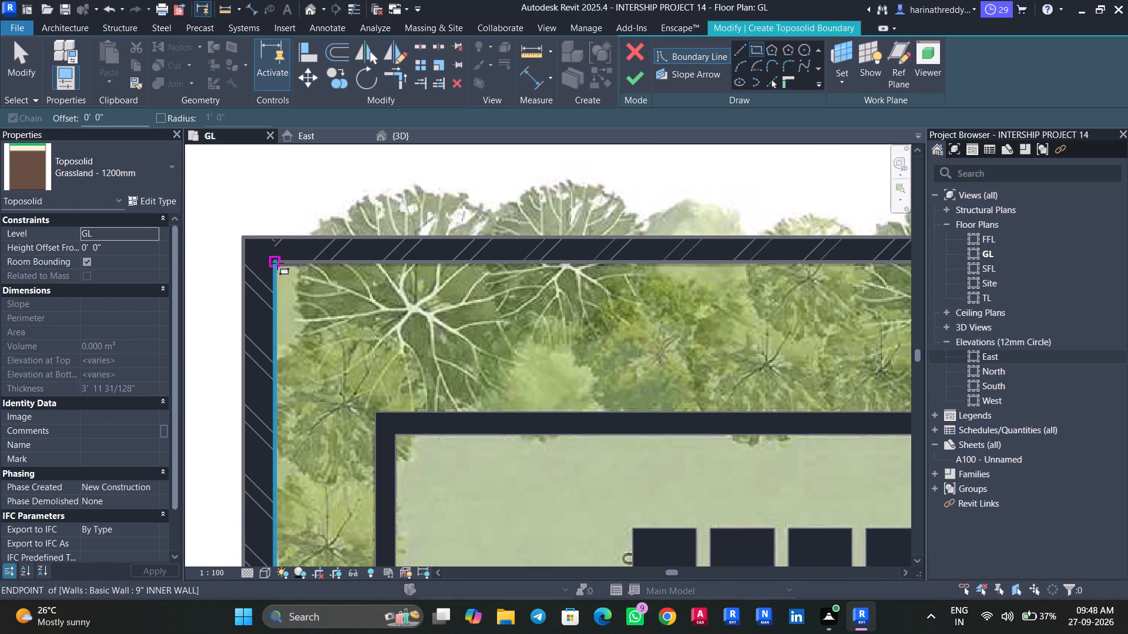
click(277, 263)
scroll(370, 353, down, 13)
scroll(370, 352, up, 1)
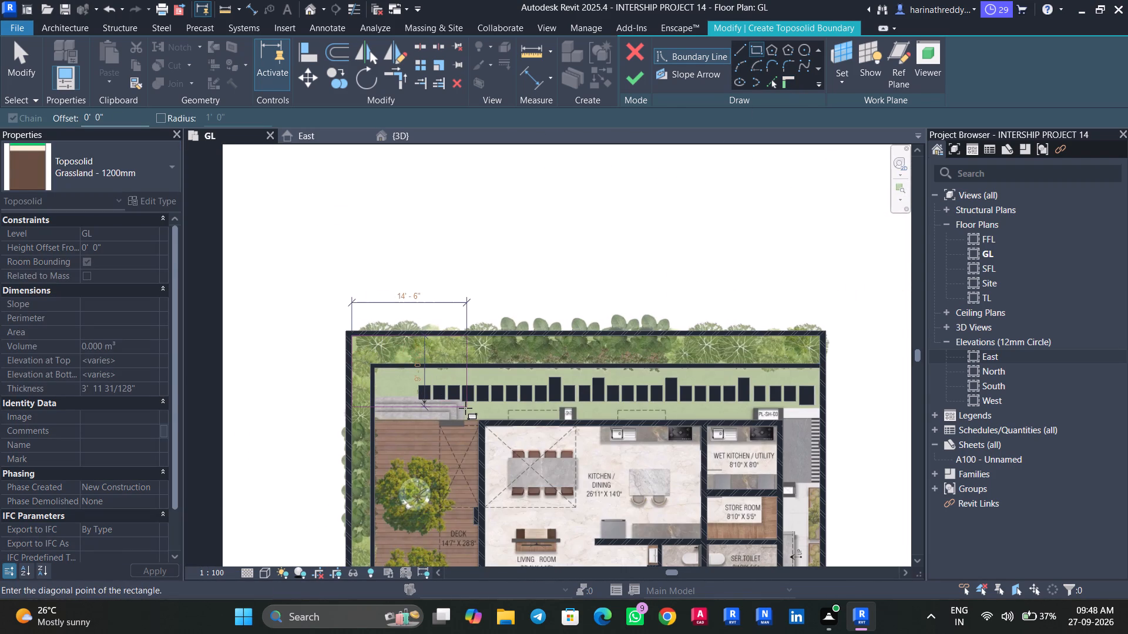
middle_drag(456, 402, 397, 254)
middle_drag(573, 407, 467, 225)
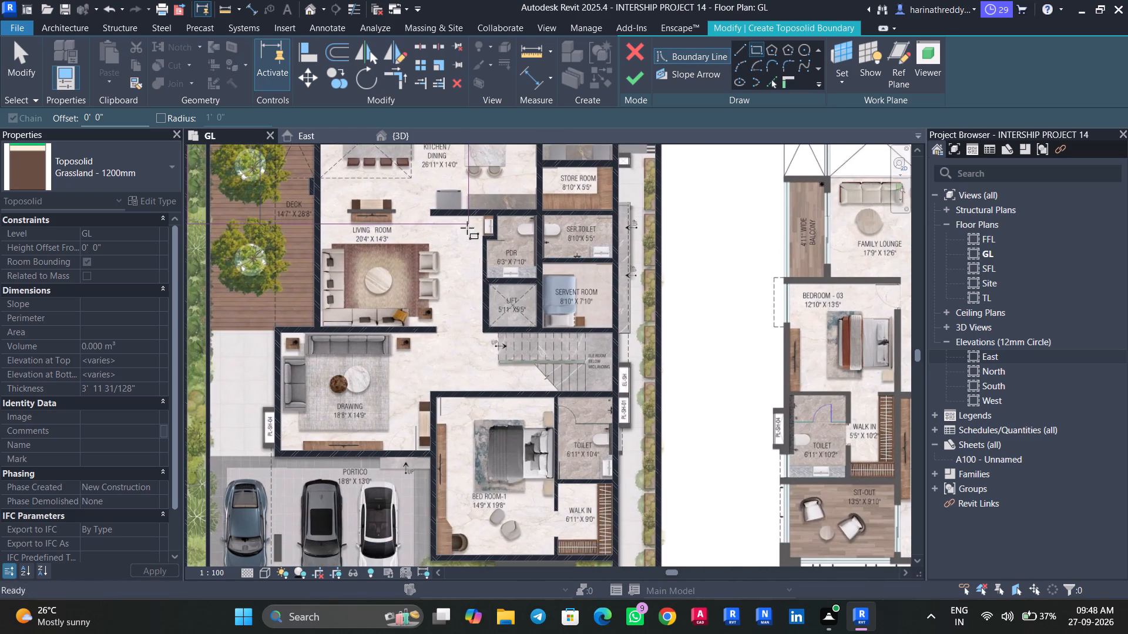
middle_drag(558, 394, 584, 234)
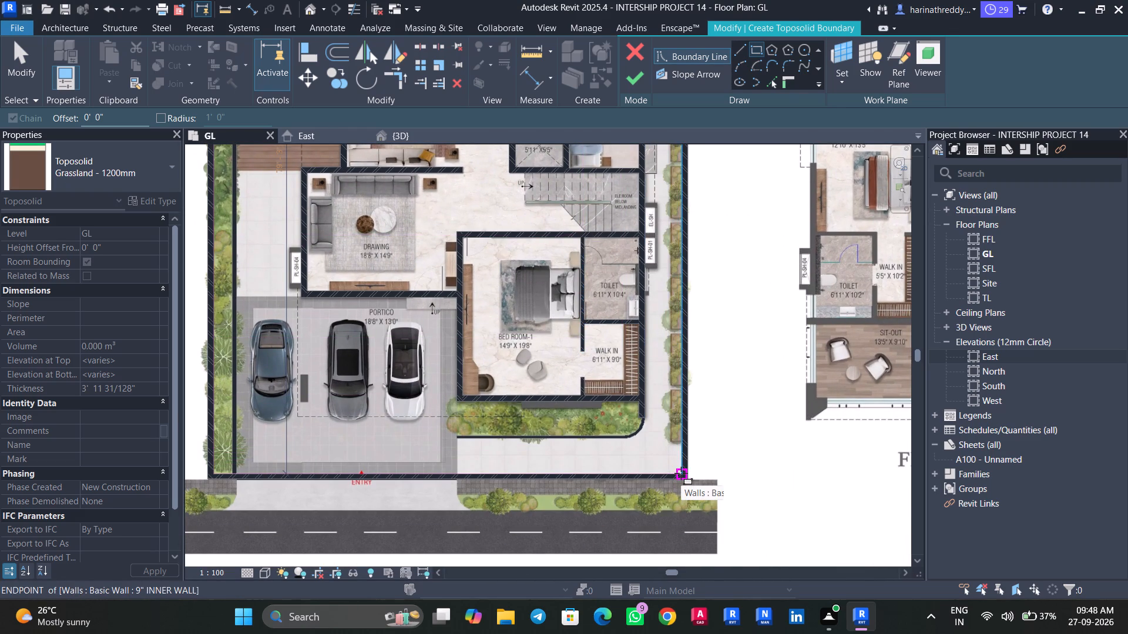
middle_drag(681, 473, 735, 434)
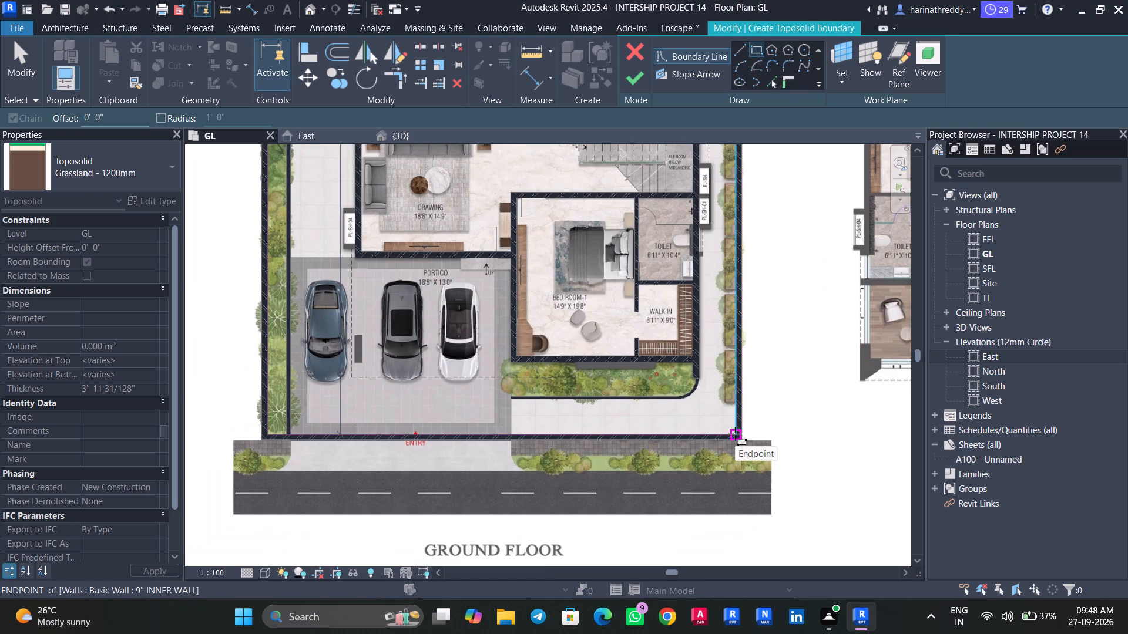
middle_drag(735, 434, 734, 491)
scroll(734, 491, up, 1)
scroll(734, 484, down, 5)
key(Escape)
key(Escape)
Sketch the toposolid boundary as a rectangle from the boundary wall's outer northwest corner to its outer southeast corner and finish it.
middle_drag(438, 342, 530, 386)
click(755, 46)
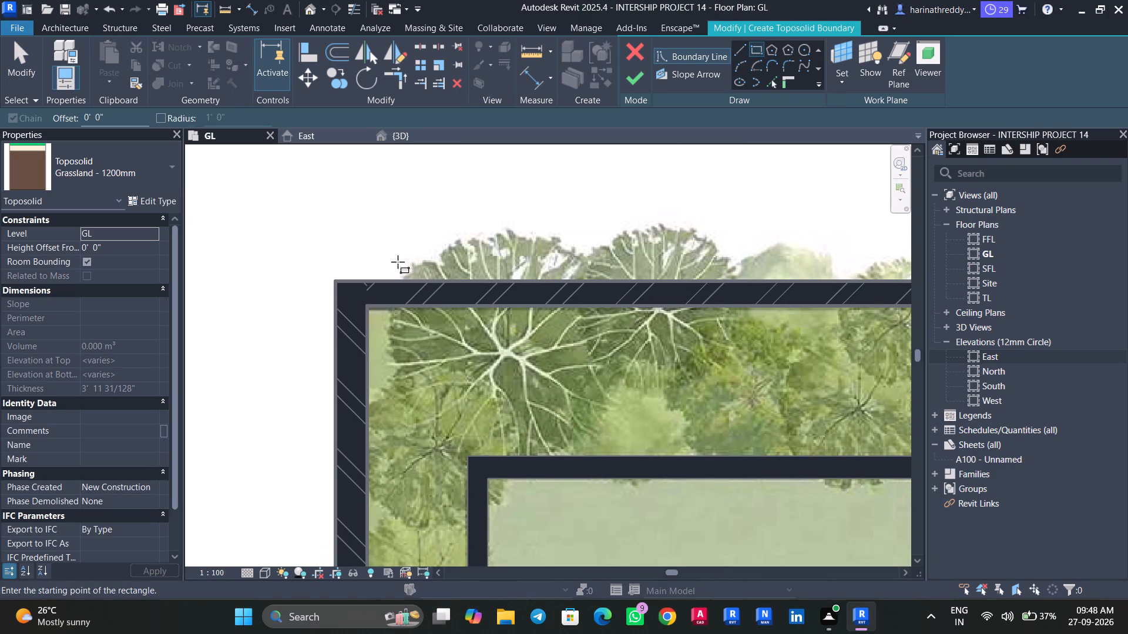
click(335, 276)
scroll(479, 427, down, 17)
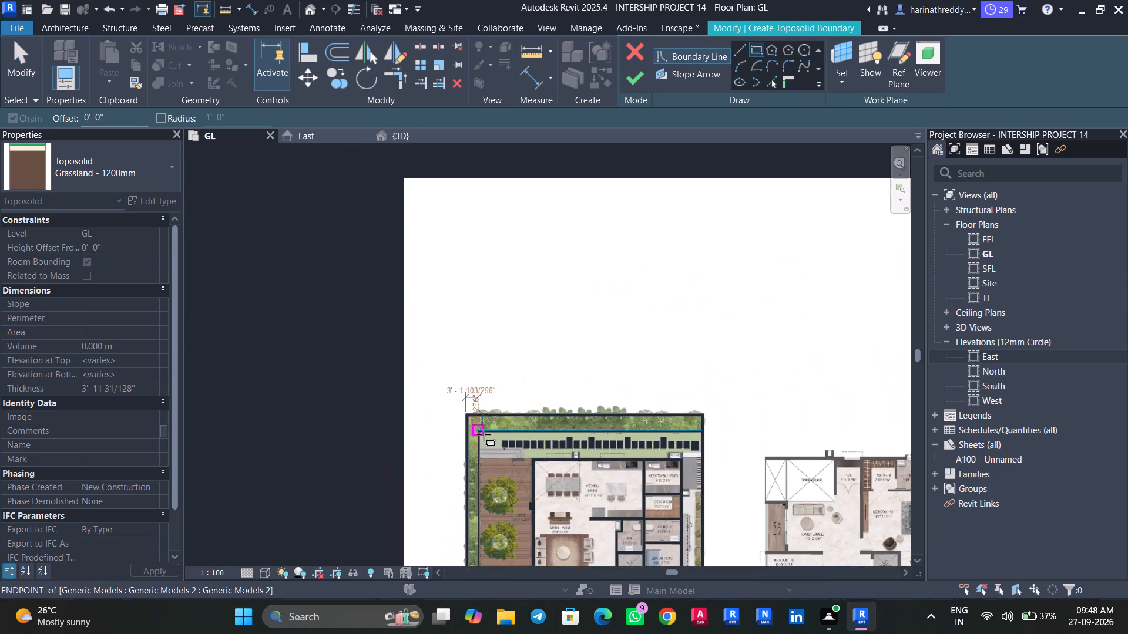
middle_drag(531, 484, 428, 151)
scroll(600, 392, up, 5)
scroll(607, 397, down, 1)
scroll(607, 397, up, 7)
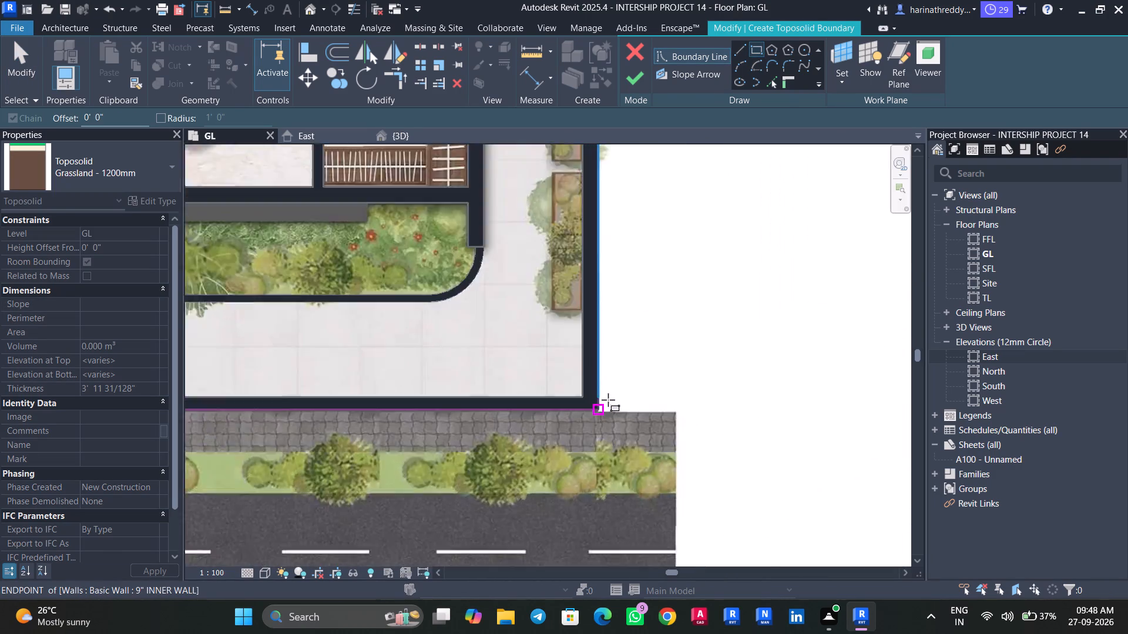
scroll(608, 400, up, 7)
click(587, 417)
key(Escape)
scroll(498, 426, down, 7)
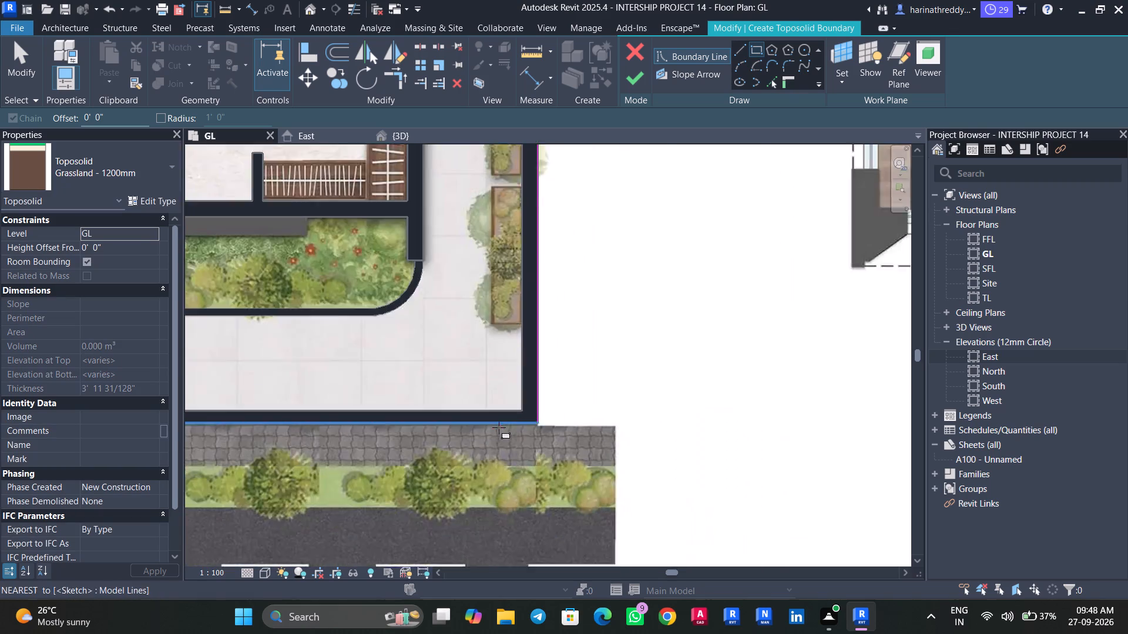
middle_drag(508, 439, 739, 376)
scroll(590, 400, down, 4)
middle_drag(556, 407, 740, 358)
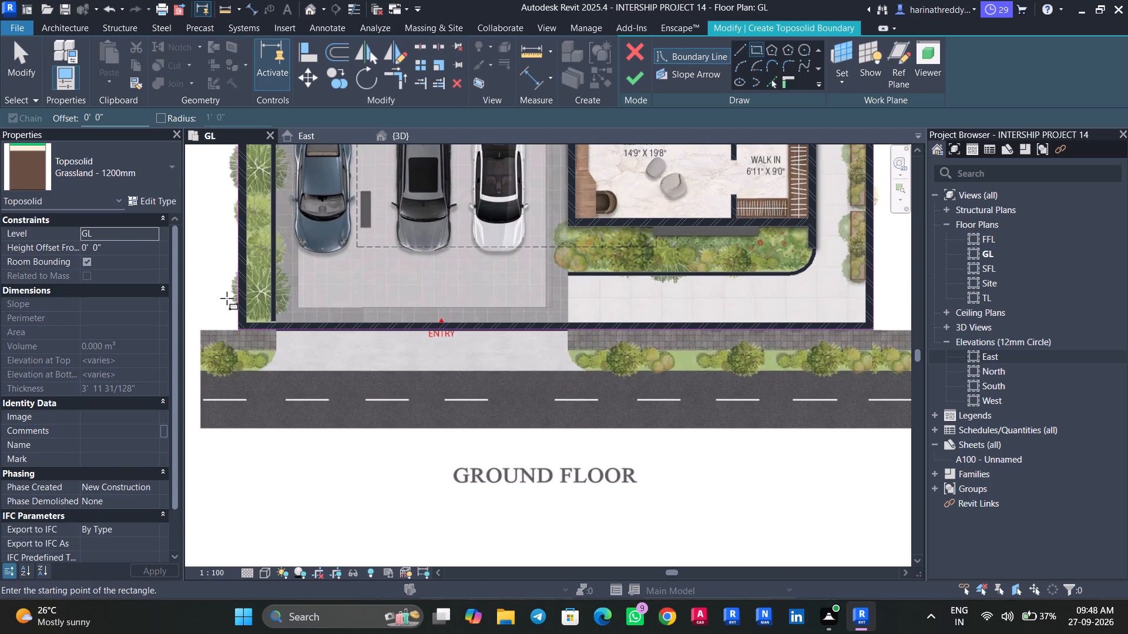
click(640, 87)
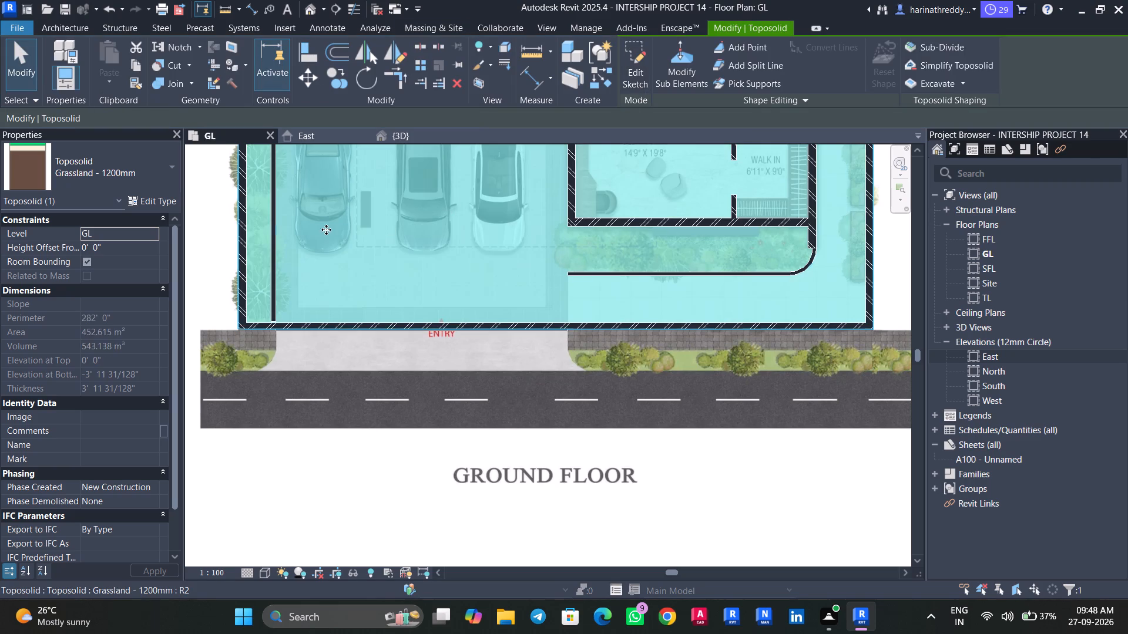
Examine the grassland toposolid in 3D against the boundary walls, interior walls and border strips.
click(406, 139)
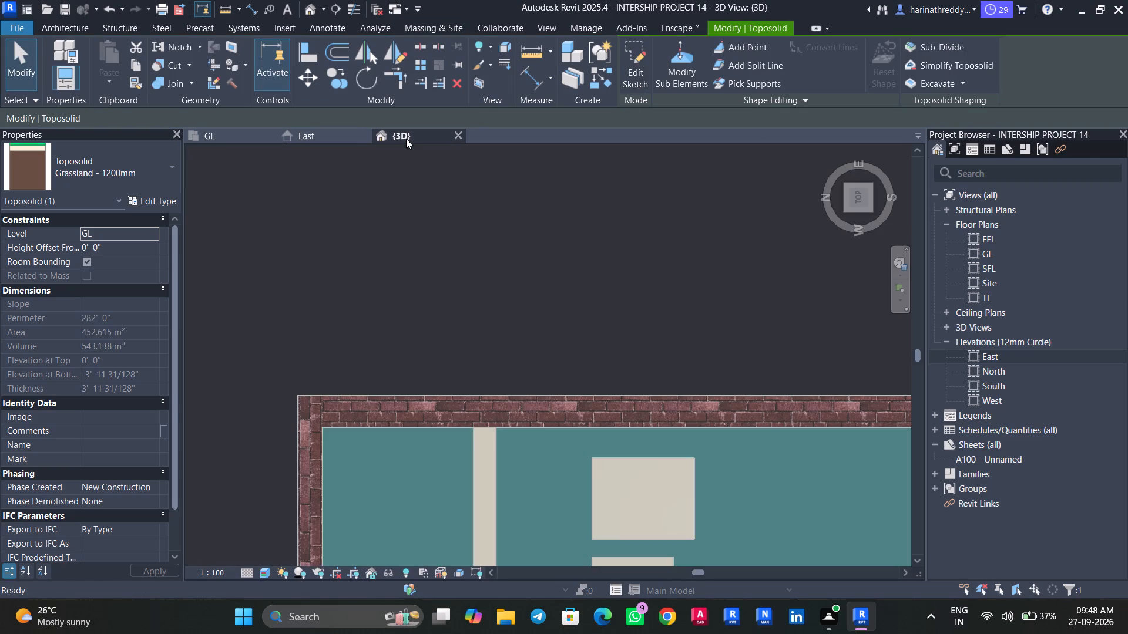
scroll(439, 247, down, 20)
scroll(439, 247, down, 2)
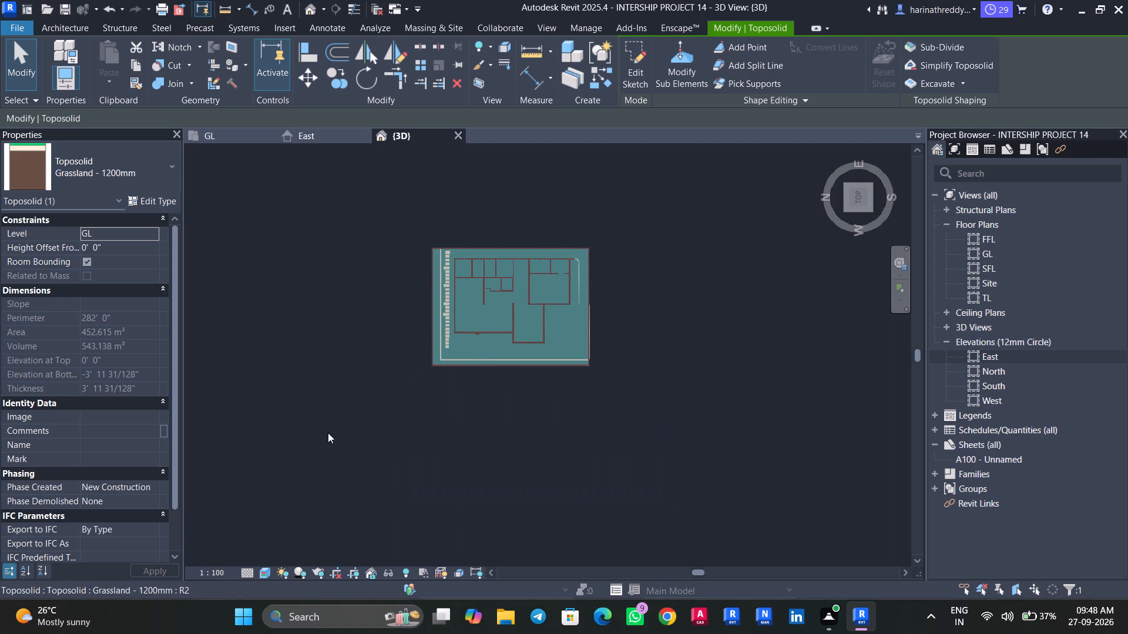
shift+middle_drag(329, 442, 435, 160)
scroll(566, 366, up, 9)
middle_drag(548, 371, 552, 497)
key(Escape)
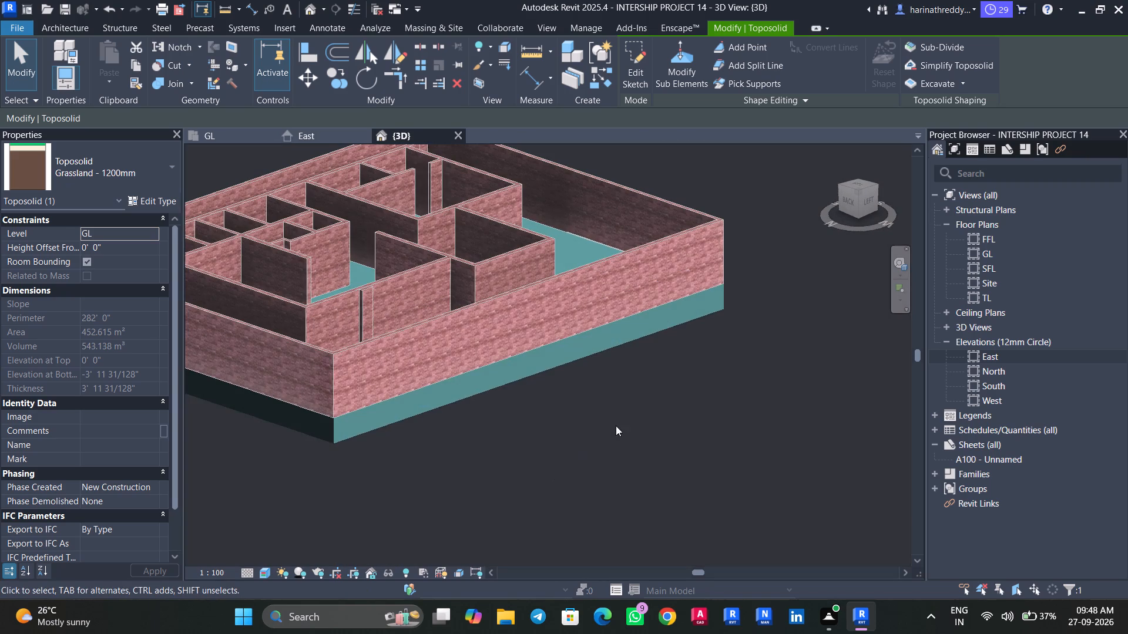
key(Escape)
shift+middle_drag(707, 389, 621, 538)
scroll(594, 331, up, 2)
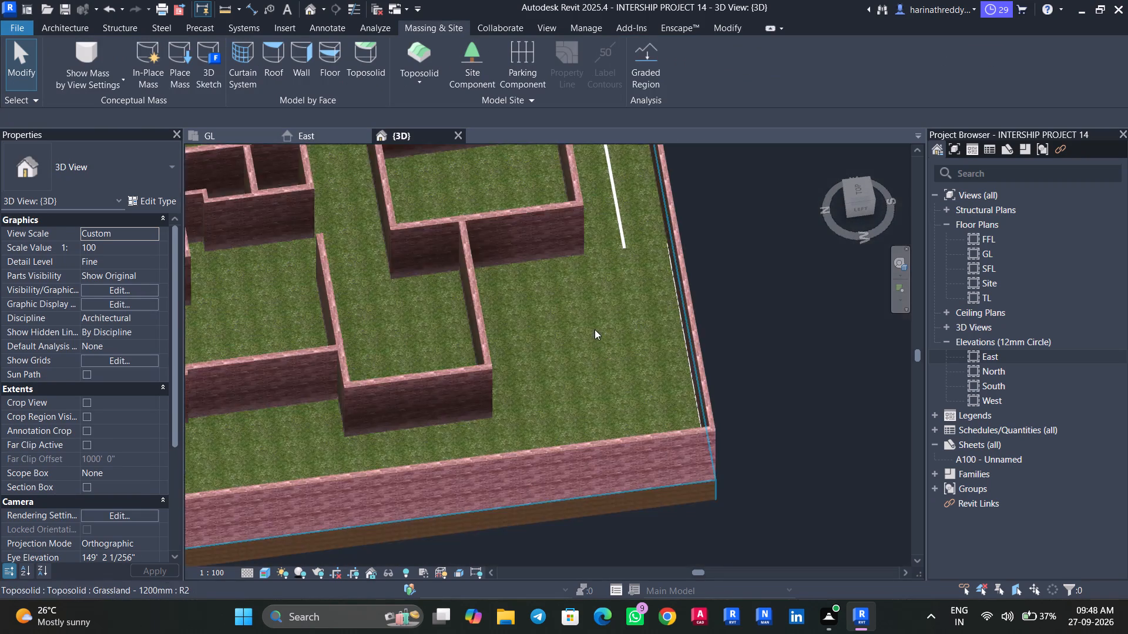
middle_drag(586, 366, 552, 494)
scroll(559, 451, up, 2)
scroll(562, 444, down, 1)
scroll(565, 439, up, 4)
middle_drag(566, 447, 548, 521)
scroll(540, 491, down, 8)
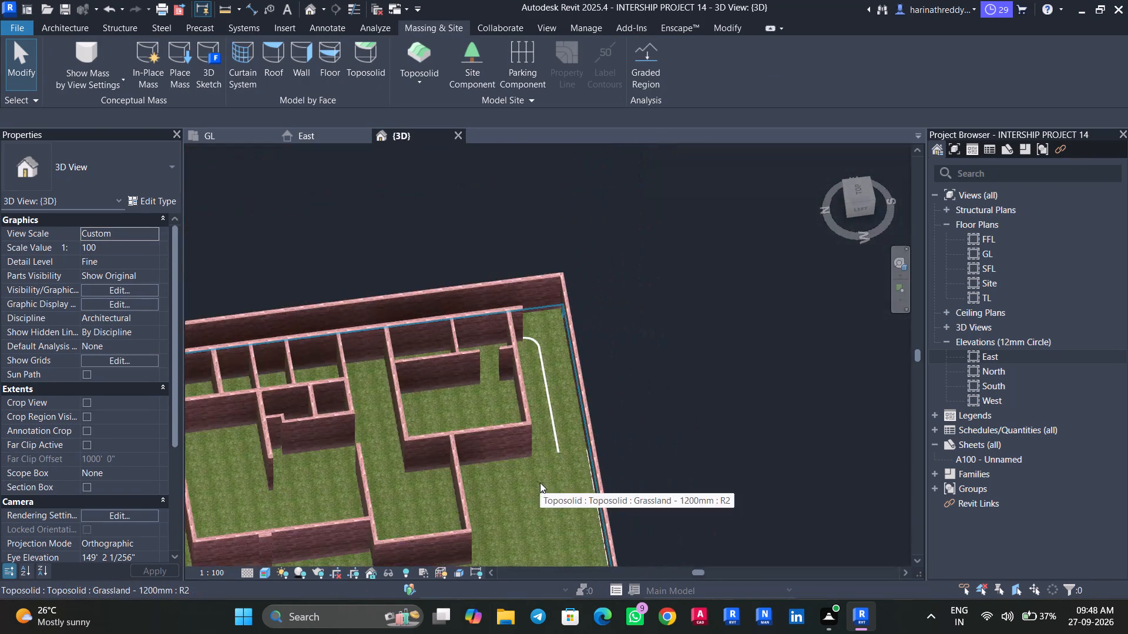
shift+middle_drag(539, 491, 542, 321)
shift+scroll(542, 321, up, 1)
middle_drag(669, 446, 674, 338)
Duplicate the toposolid's Grassland - 1200mm type with the default name and set its Earth structure layer thickness to 2'.
click(599, 429)
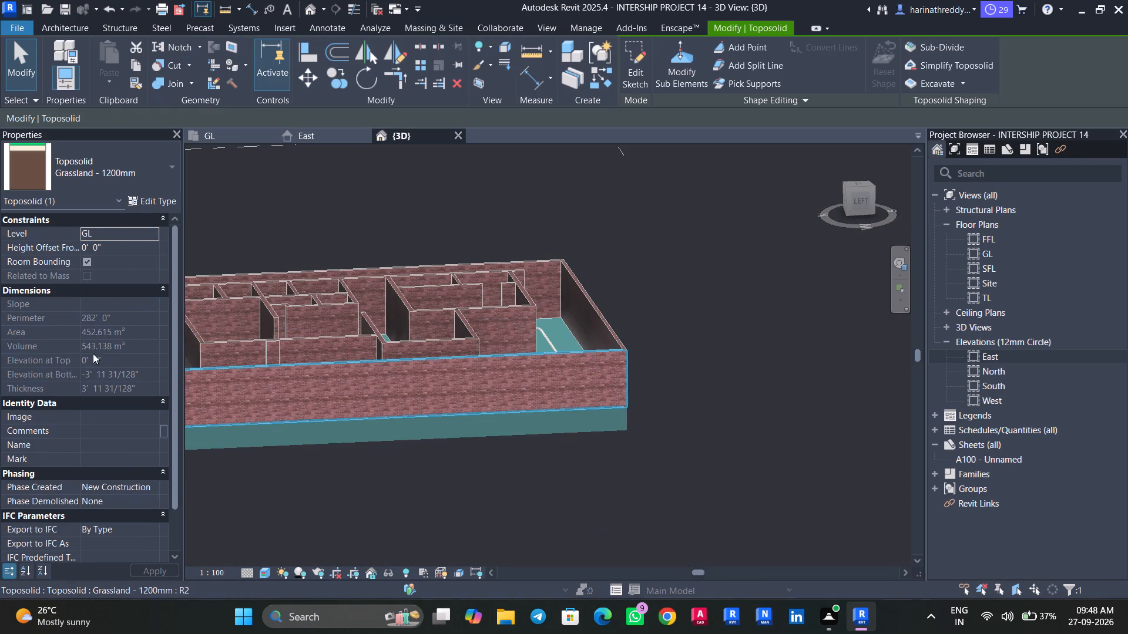
click(152, 201)
click(993, 95)
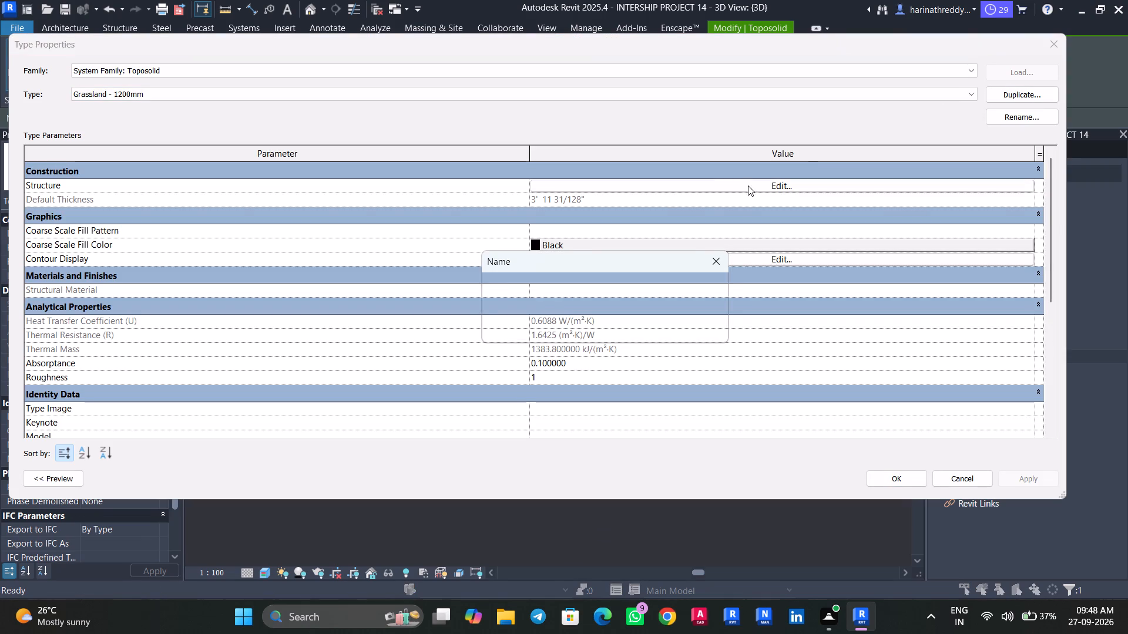
click(613, 333)
click(702, 184)
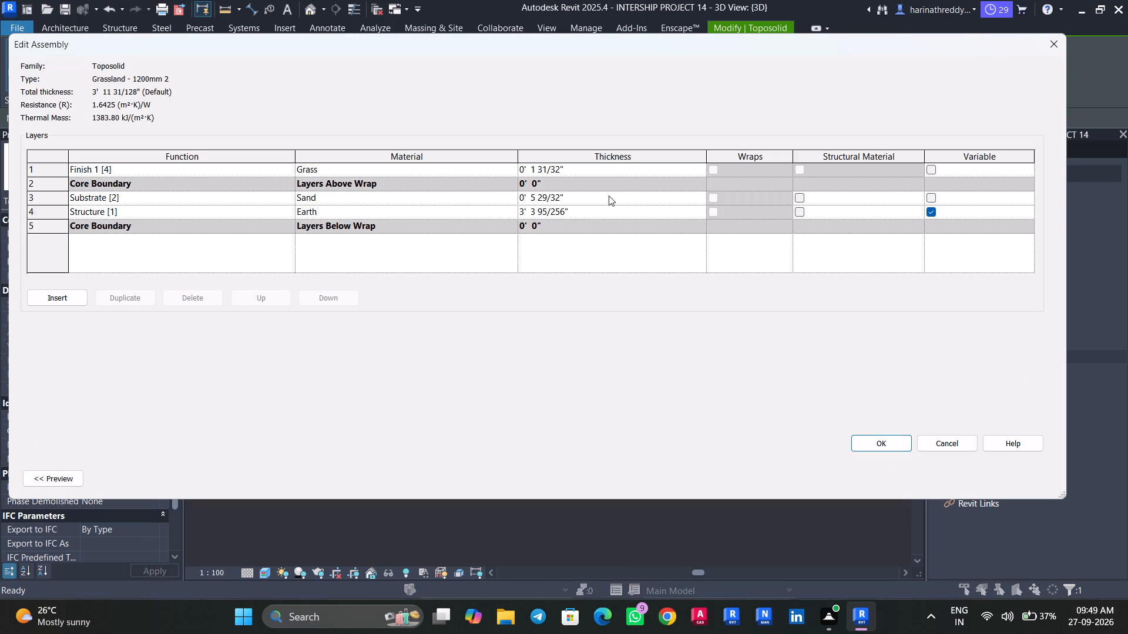
click(608, 218)
text(2')
key(Return)
scroll(608, 218, up, 1)
click(886, 443)
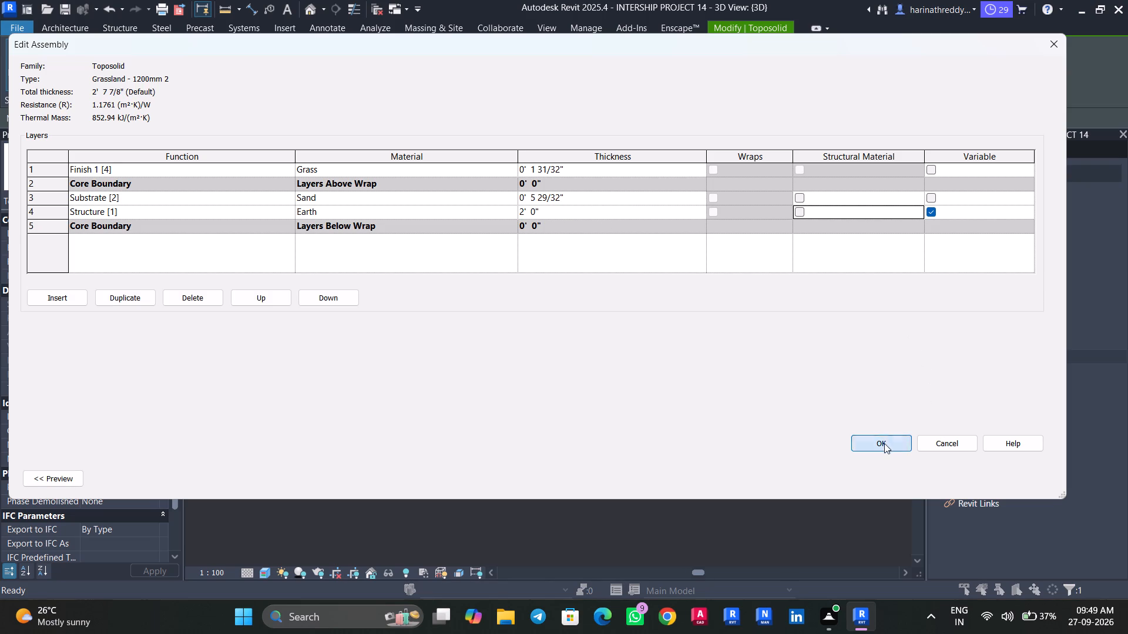
click(1029, 483)
click(921, 482)
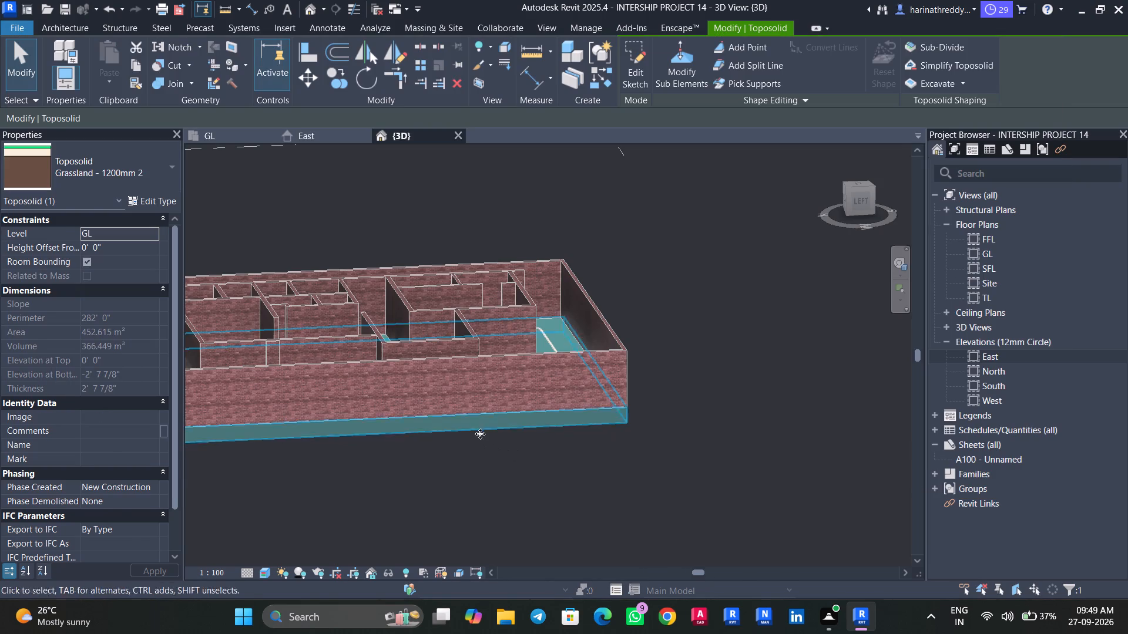
Examine the modified toposolid in 3D from the sides and from above.
key(Escape)
key(Escape)
shift+middle_drag(762, 437, 753, 504)
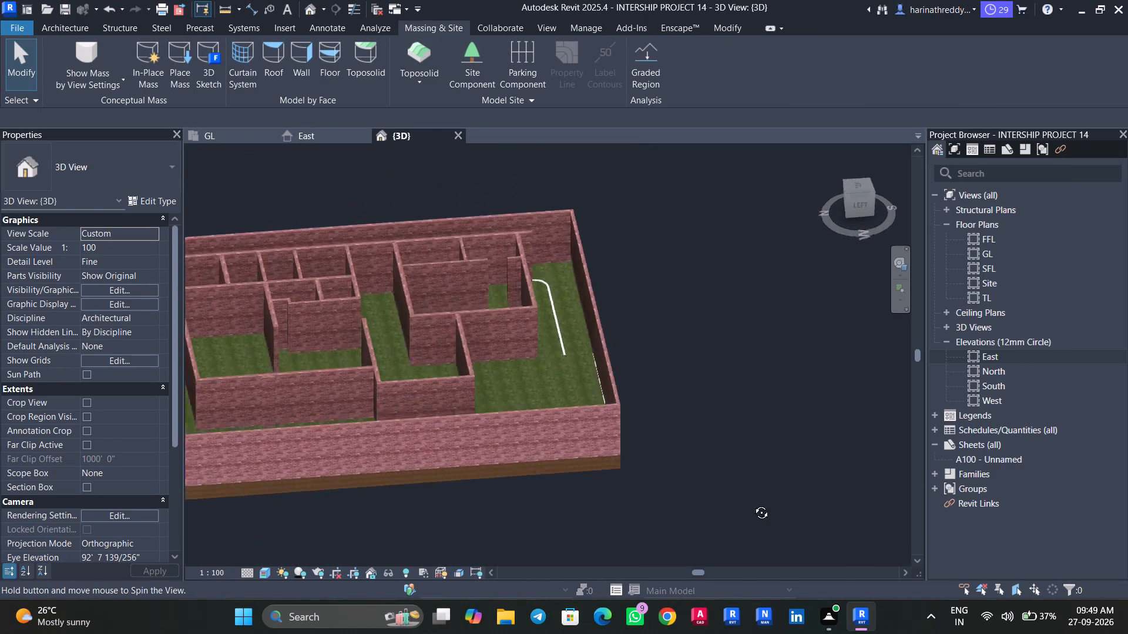
shift+middle_drag(753, 504, 646, 541)
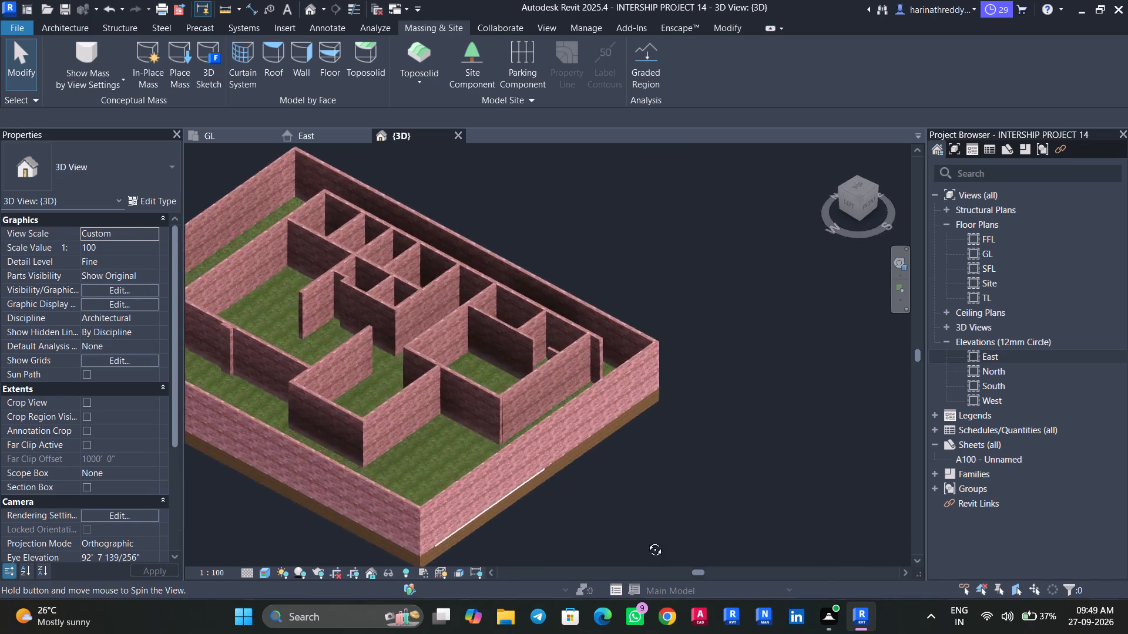
shift+middle_drag(646, 541, 727, 530)
click(563, 505)
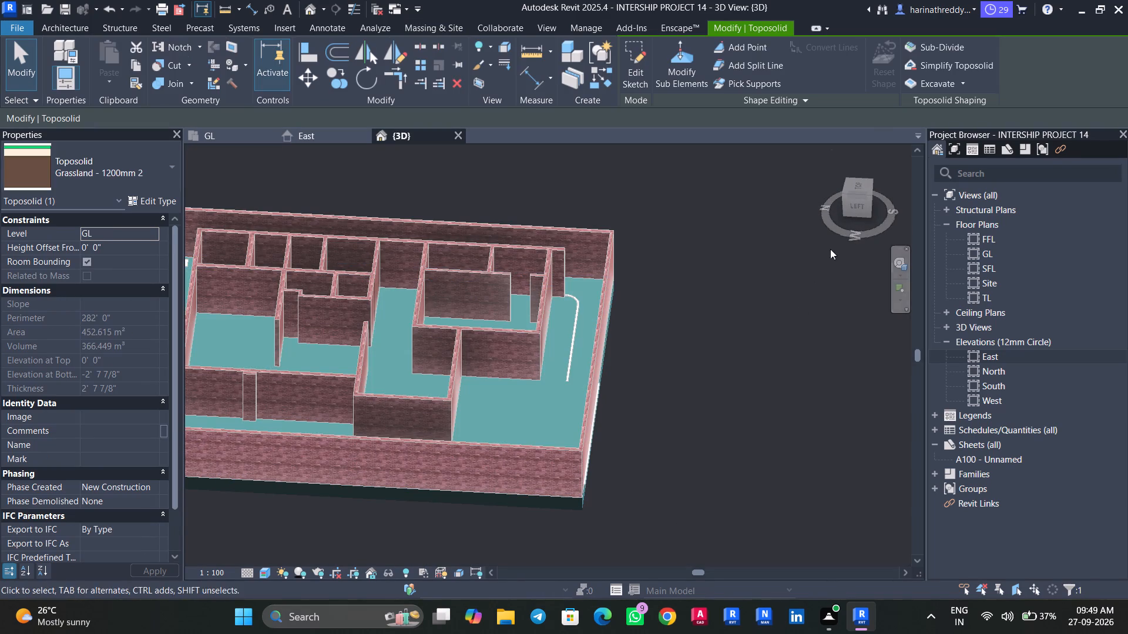
click(858, 187)
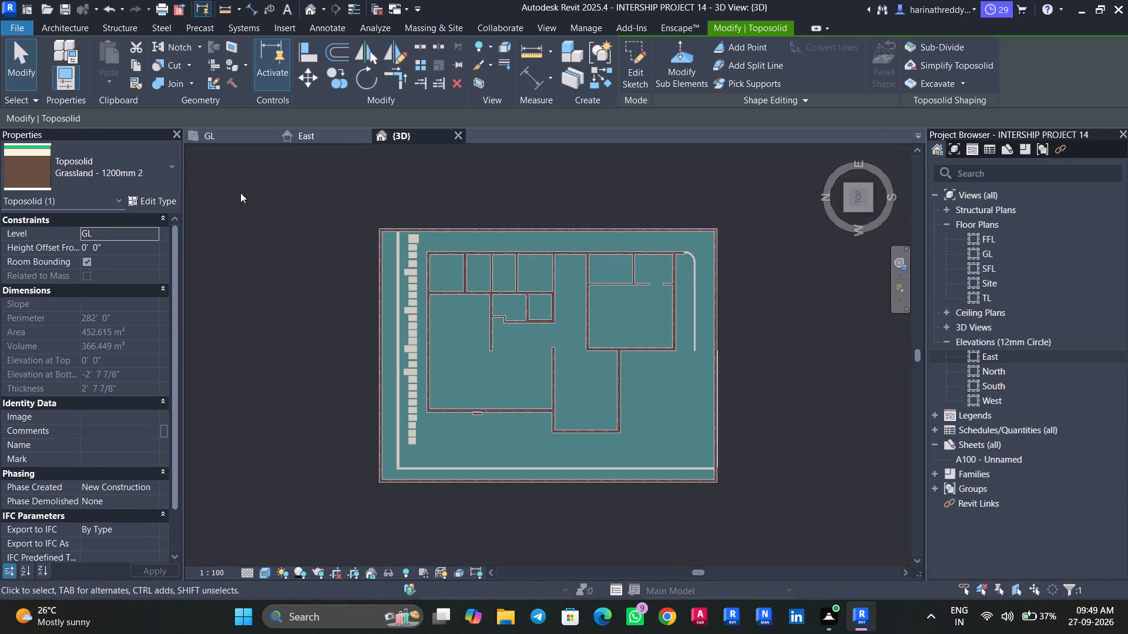
Set the draw layer of the 123.pdf plan image in the GL floor plan to Foreground.
click(229, 136)
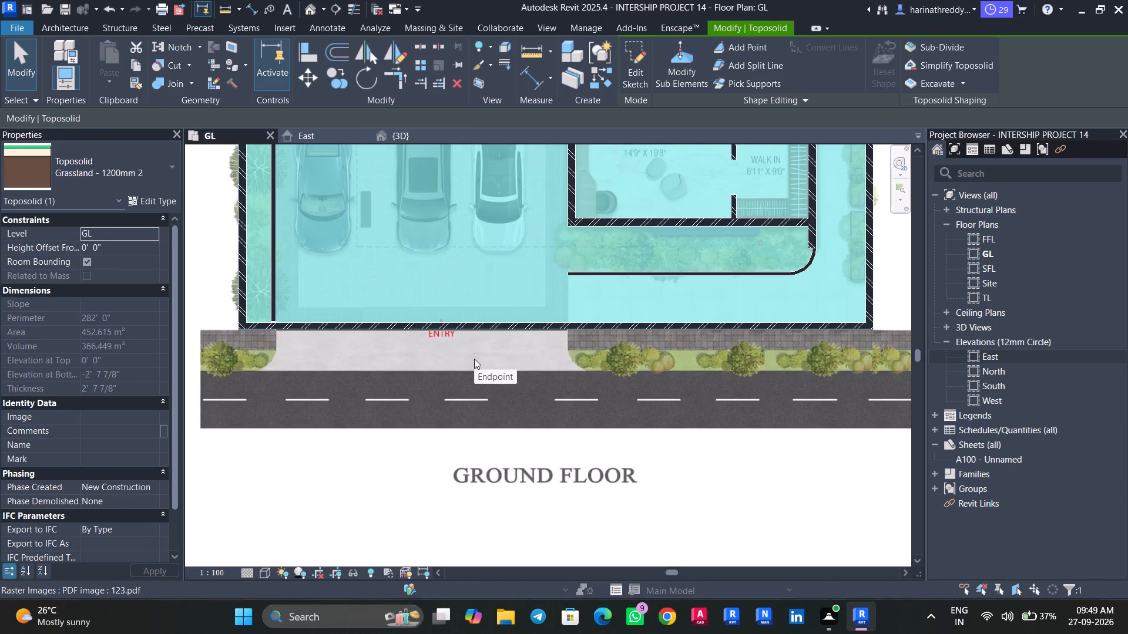
key(Escape)
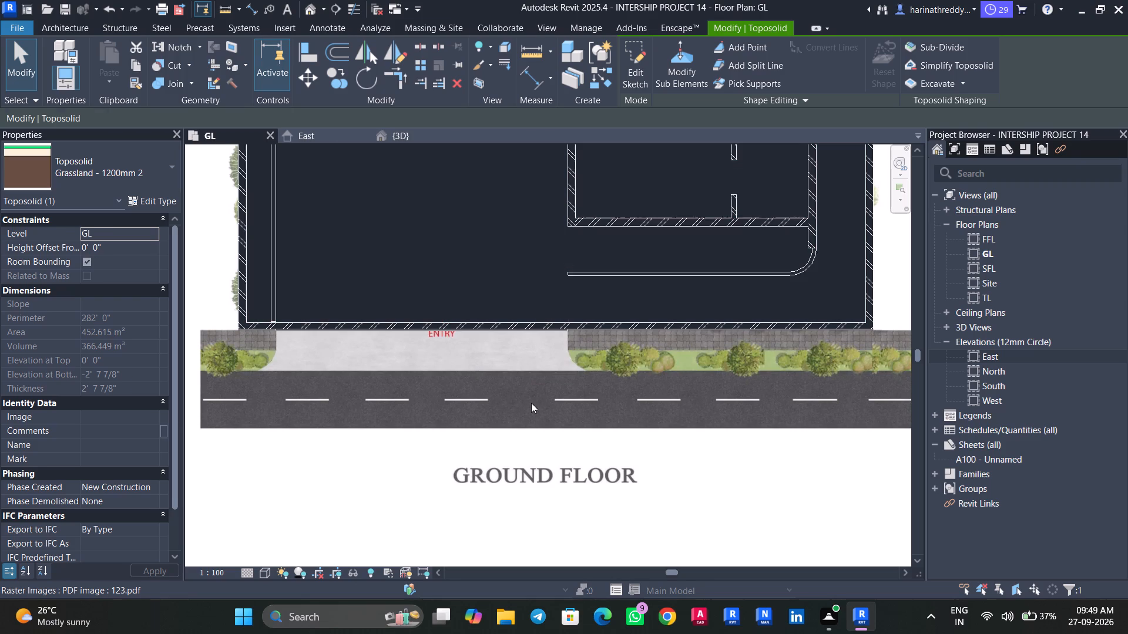
key(Escape)
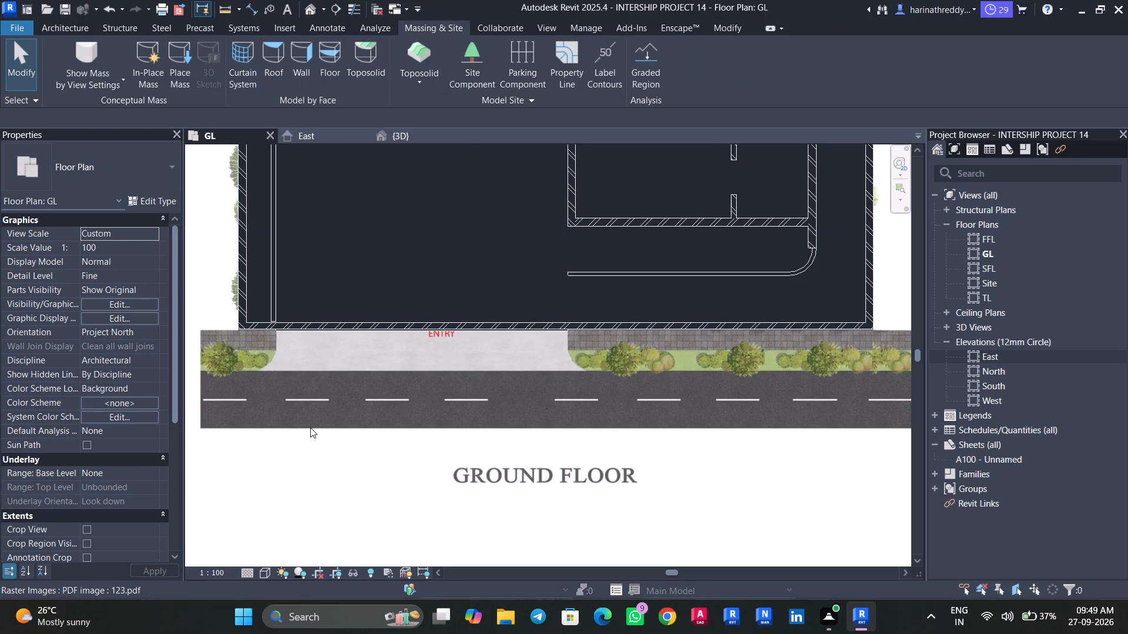
click(308, 470)
click(163, 332)
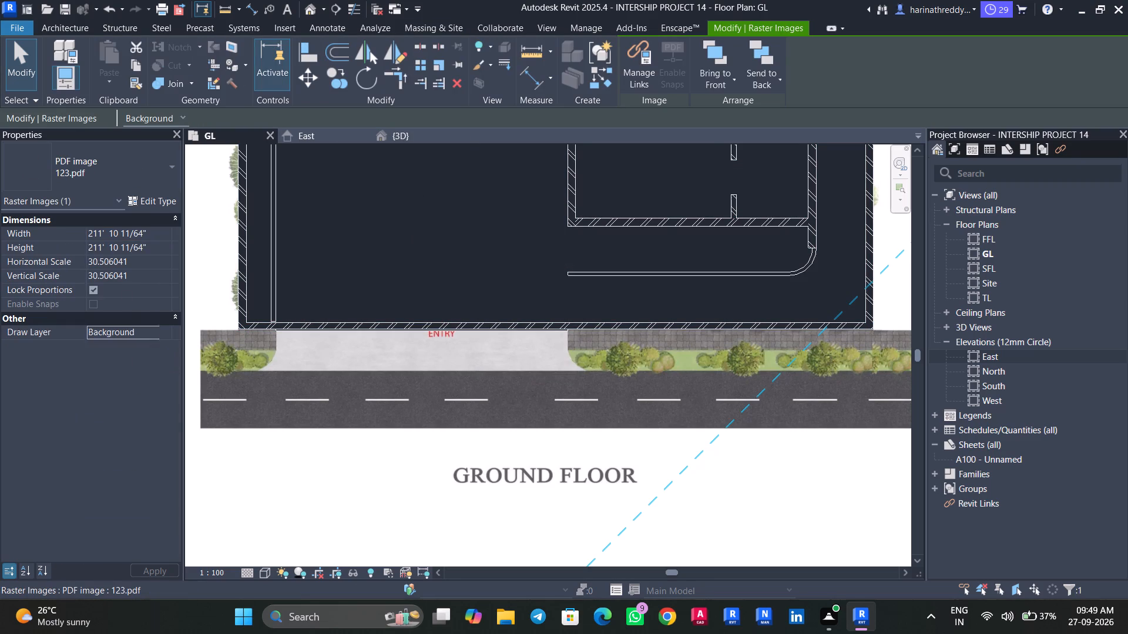
click(126, 360)
key(Escape)
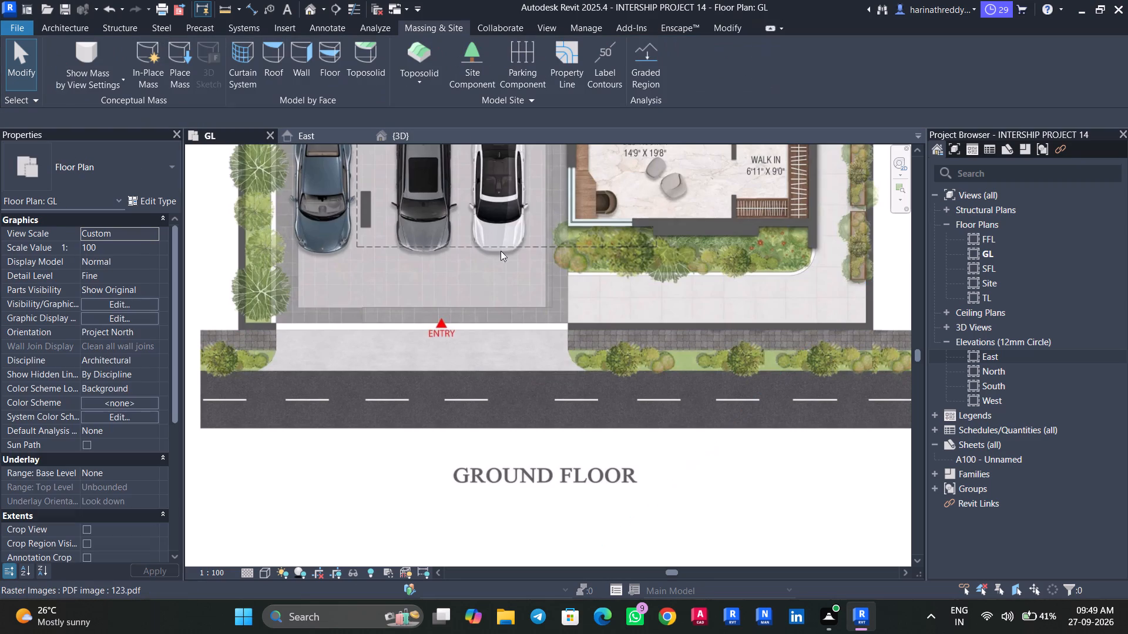
Create a Path - 350mm Asphalt toposolid on GL from a rectangular boundary traced over the full road strip on the plan image.
click(431, 89)
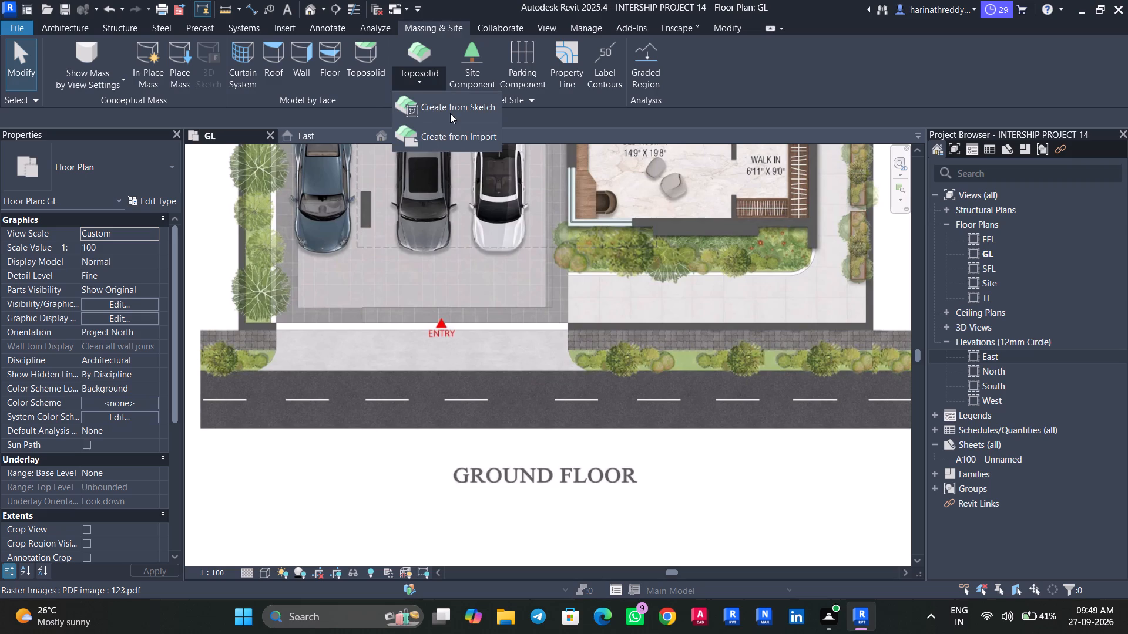
click(450, 109)
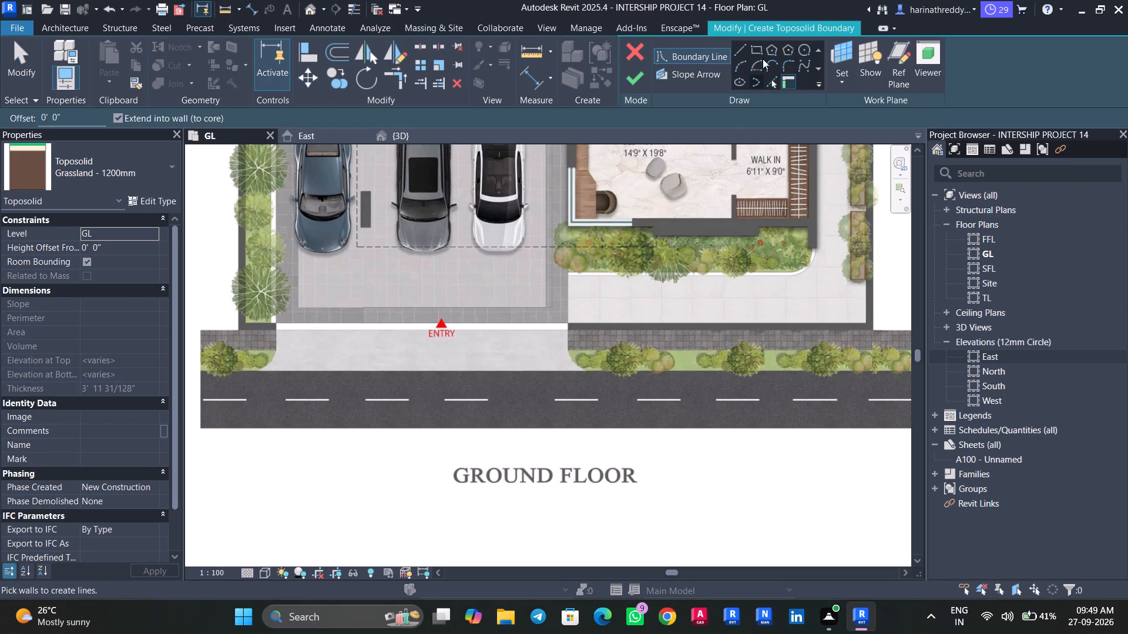
click(151, 178)
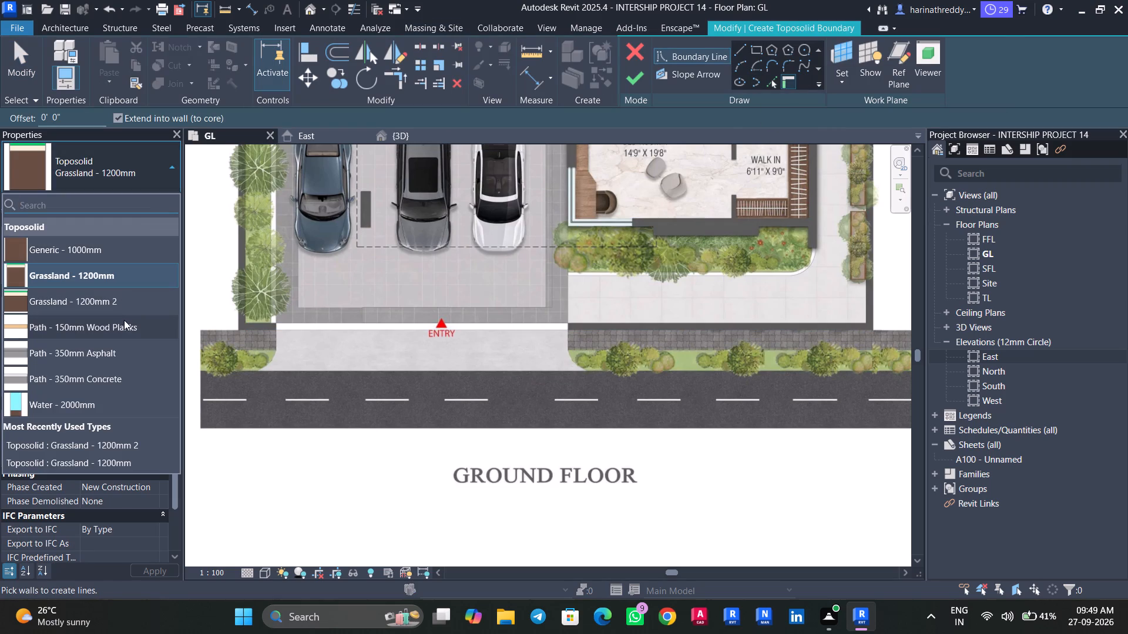
scroll(93, 382, up, 2)
click(109, 358)
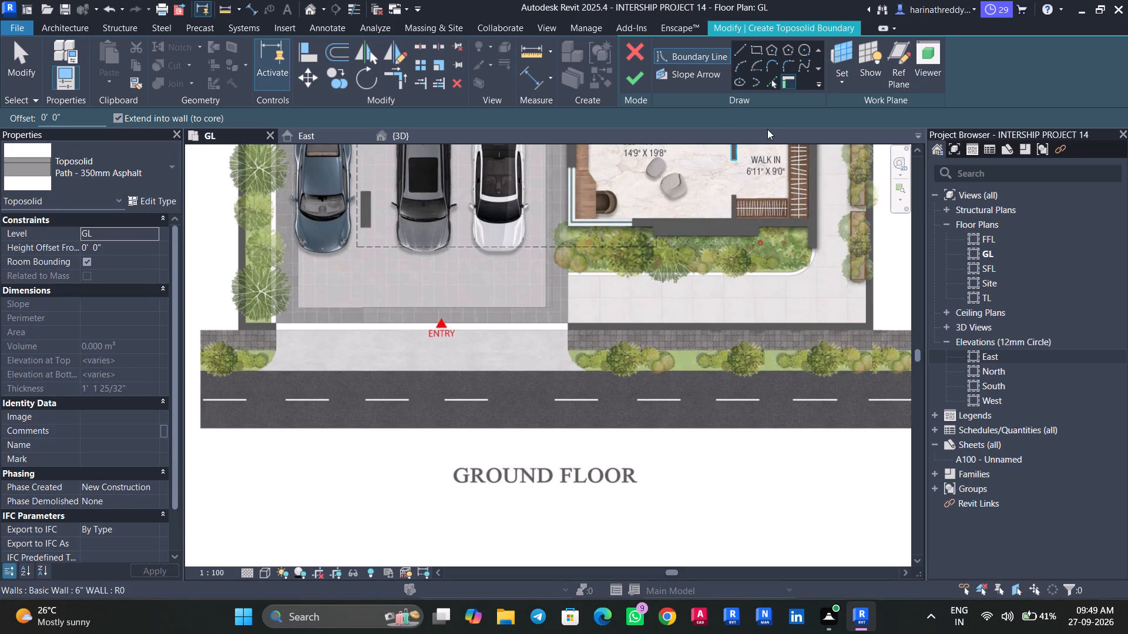
click(754, 50)
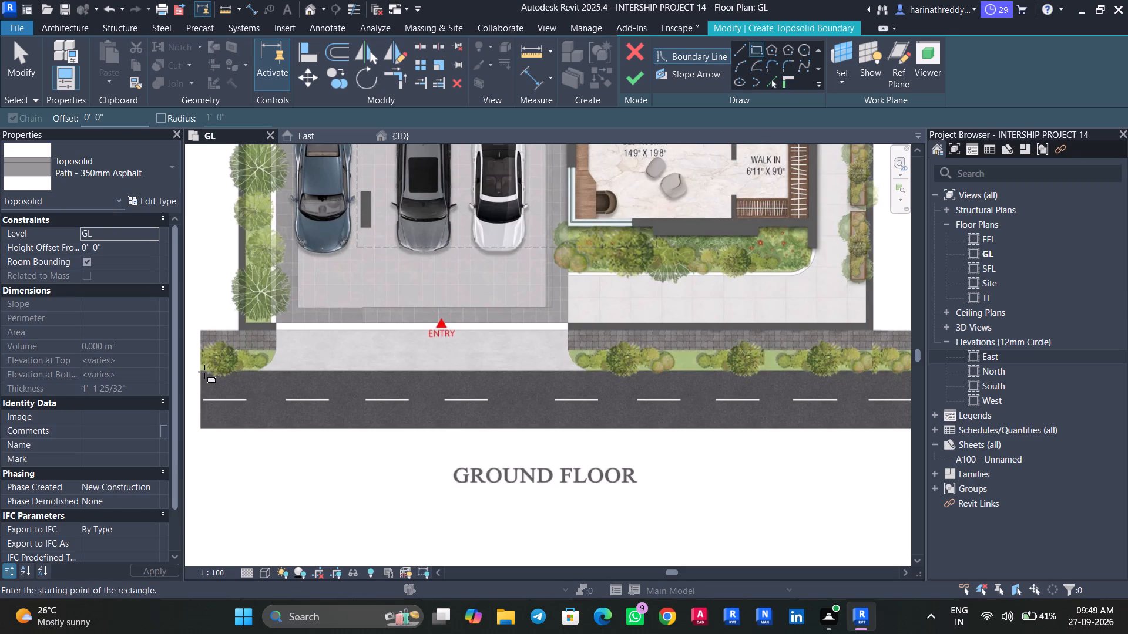
scroll(205, 381, up, 4)
middle_drag(216, 398, 262, 455)
scroll(252, 439, up, 8)
scroll(249, 431, down, 1)
scroll(249, 431, up, 2)
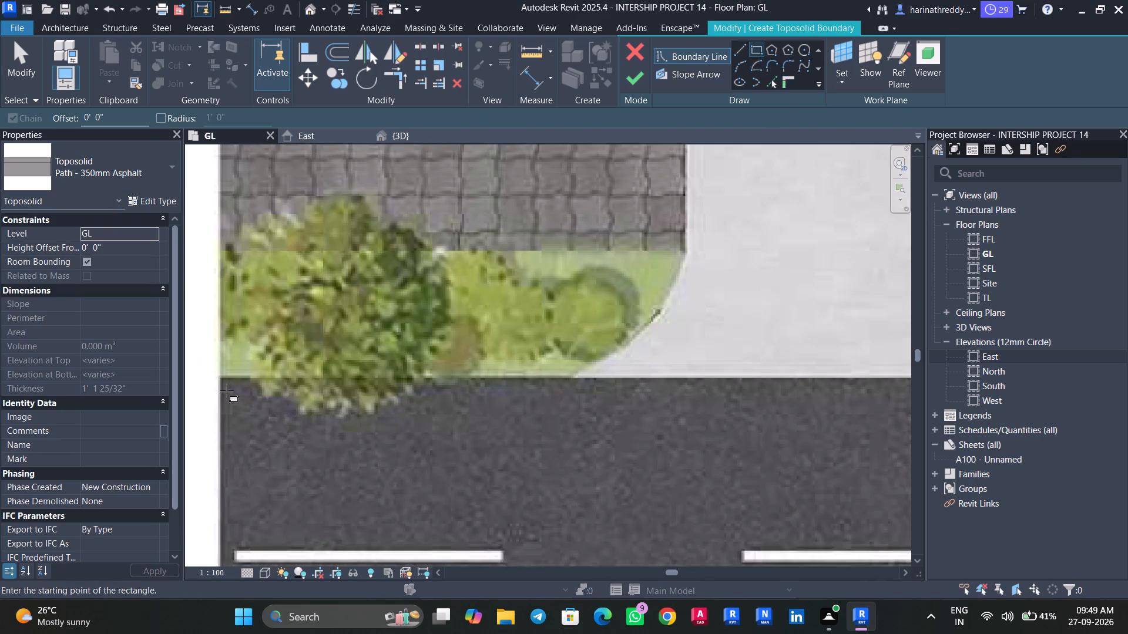
click(220, 376)
scroll(376, 492, down, 13)
scroll(376, 493, up, 1)
middle_drag(448, 520, 251, 493)
middle_drag(555, 524, 320, 514)
scroll(724, 498, up, 2)
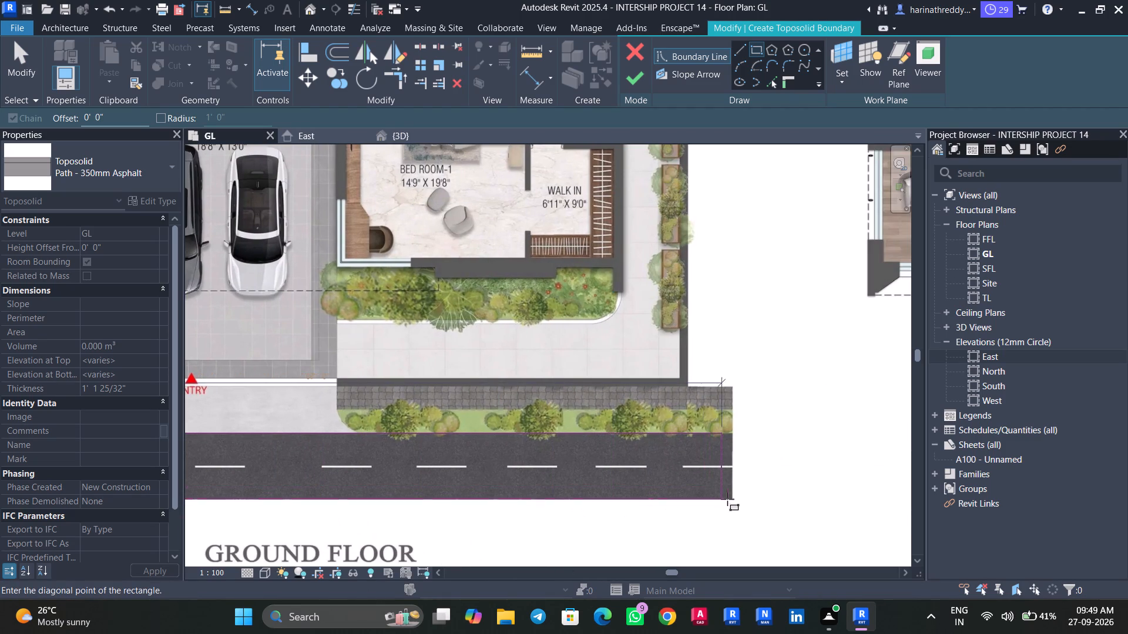
scroll(727, 499, up, 9)
click(747, 500)
key(Escape)
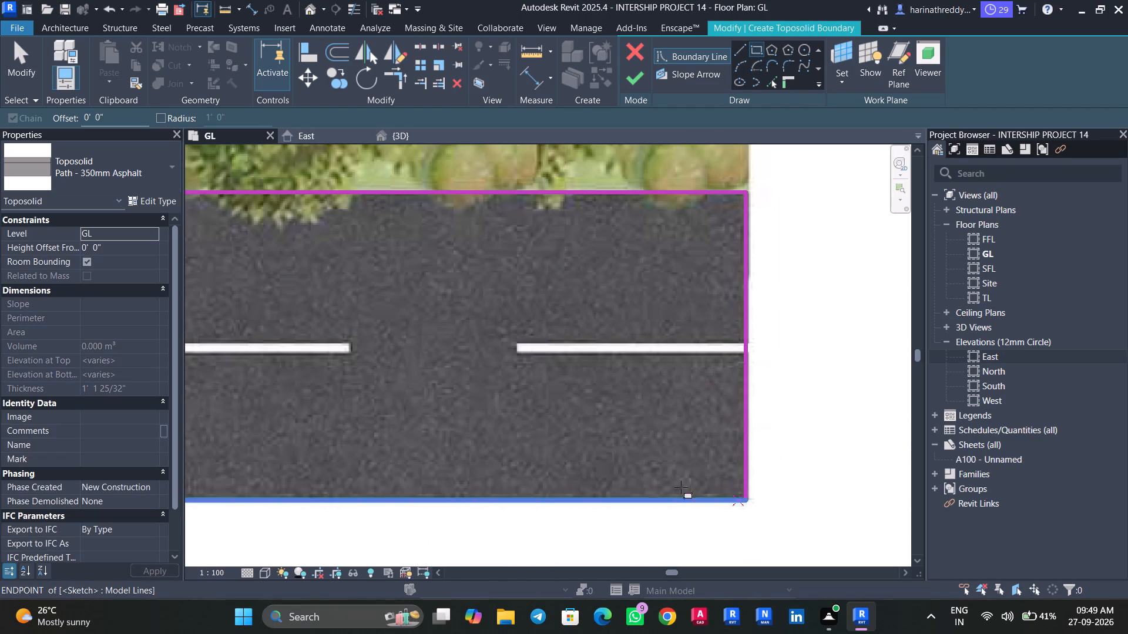
scroll(618, 469, down, 9)
middle_drag(599, 457, 813, 474)
middle_drag(674, 472, 862, 487)
middle_drag(664, 487, 797, 490)
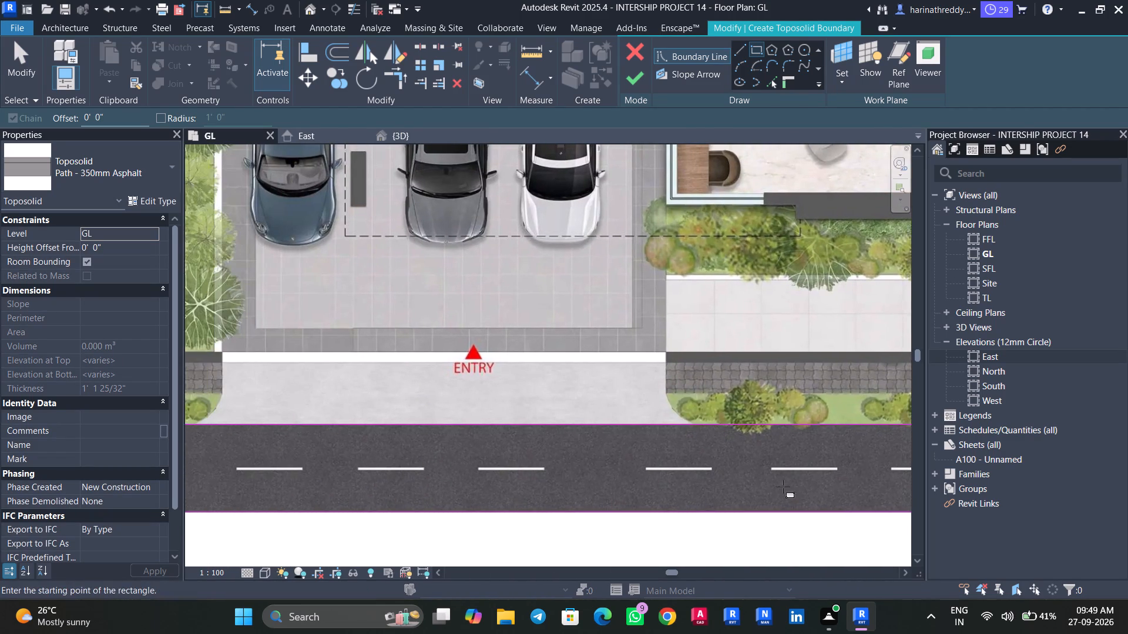
middle_drag(636, 487, 706, 500)
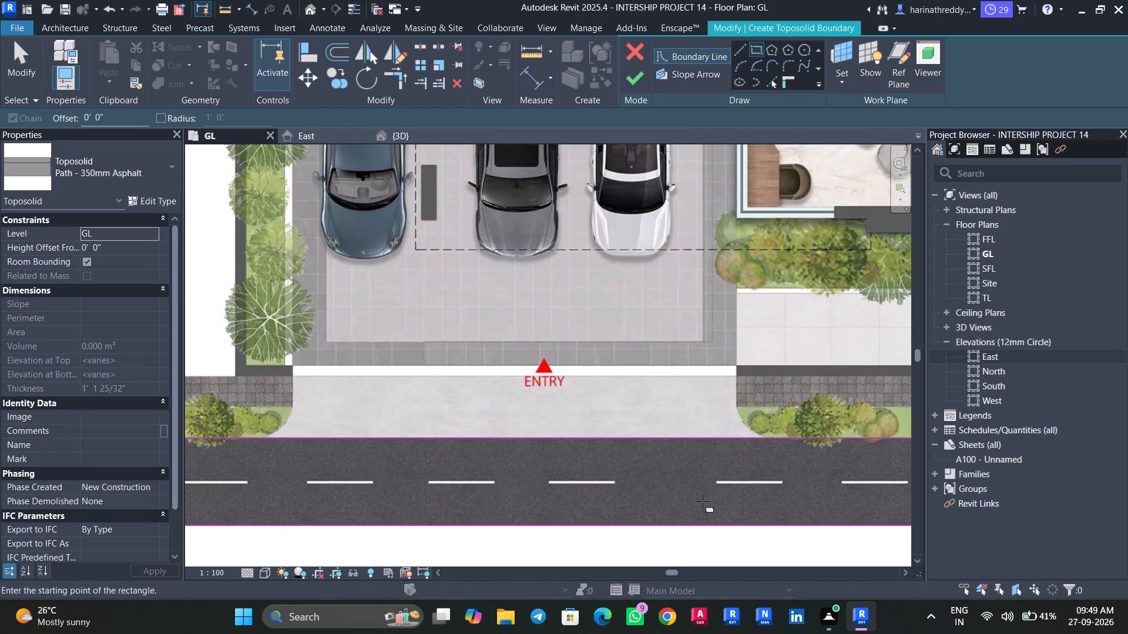
scroll(703, 501, down, 2)
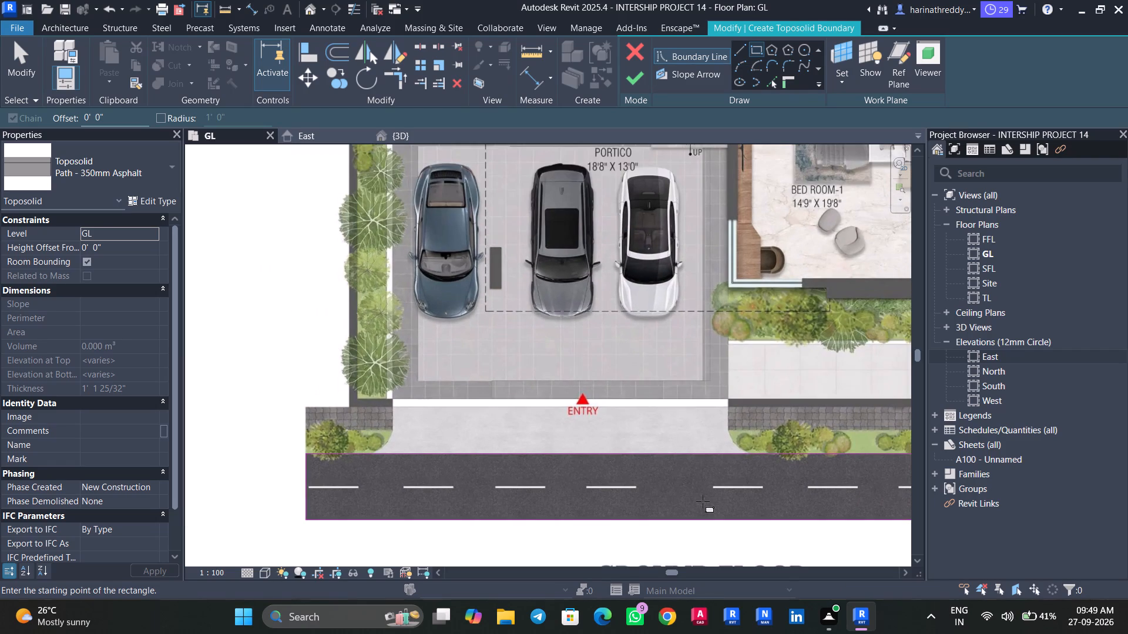
click(636, 84)
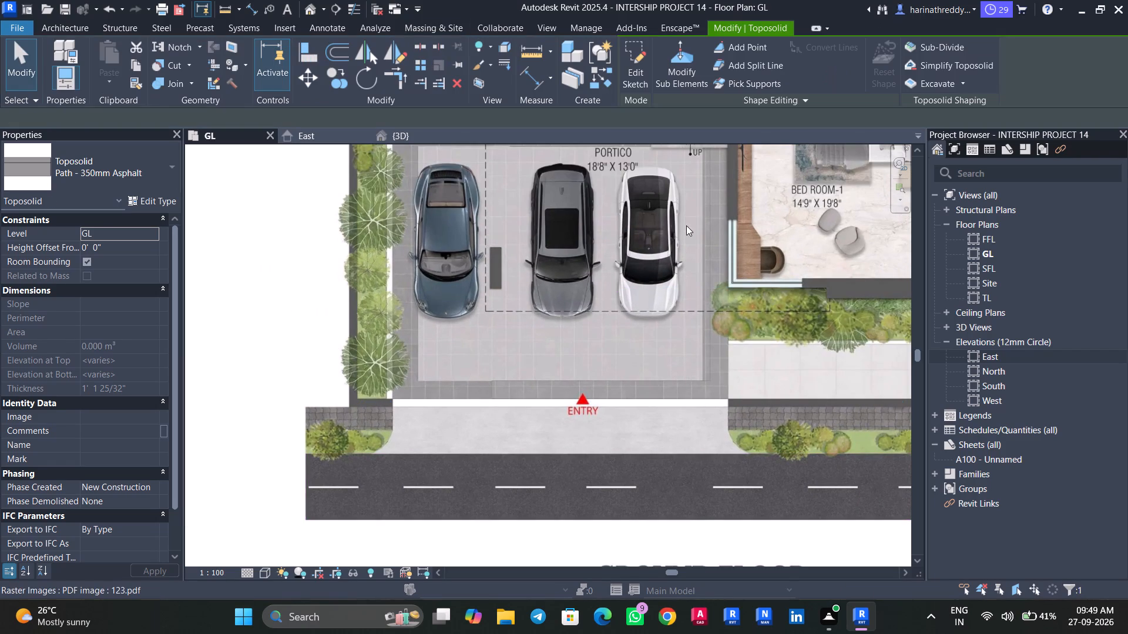
Examine the road toposolid in 3D beside the boundary wall and the grassland toposolid.
click(406, 137)
key(Escape)
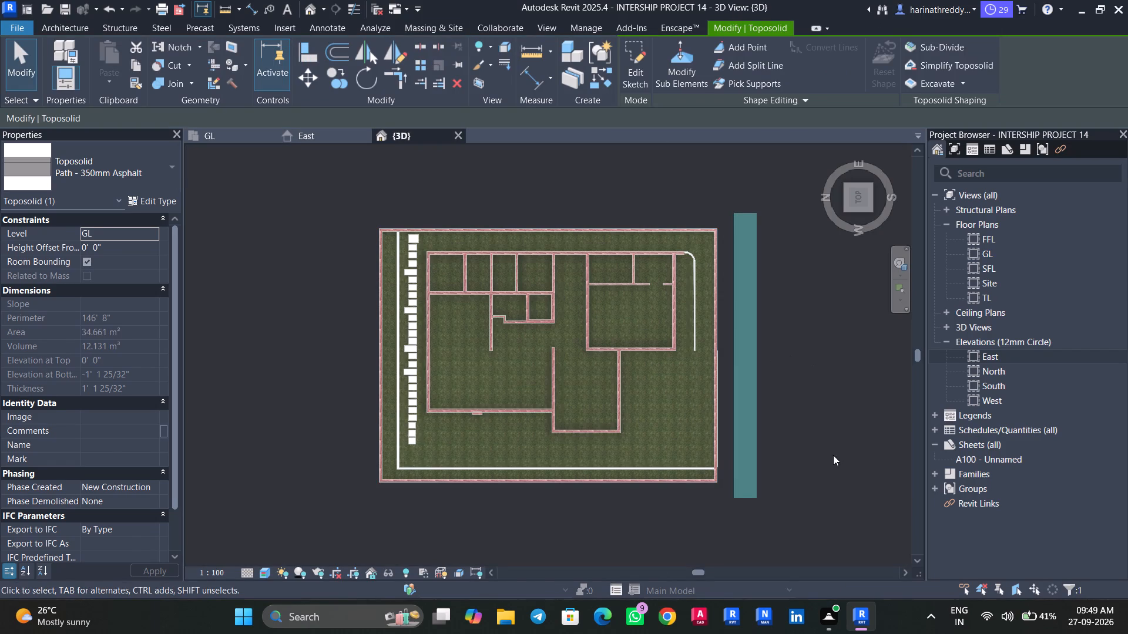
key(Escape)
shift+middle_drag(810, 458, 767, 183)
scroll(717, 455, up, 7)
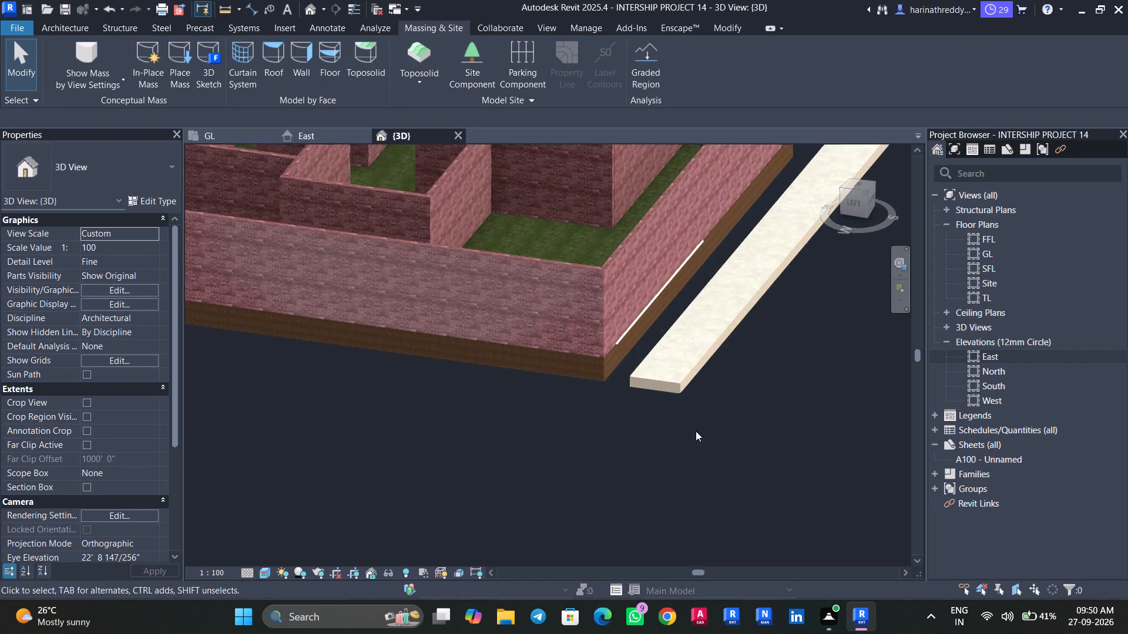
scroll(696, 431, up, 4)
middle_drag(706, 377, 683, 537)
scroll(619, 519, up, 3)
Choose the 3D view's visual style and set its detail level to Fine.
click(268, 572)
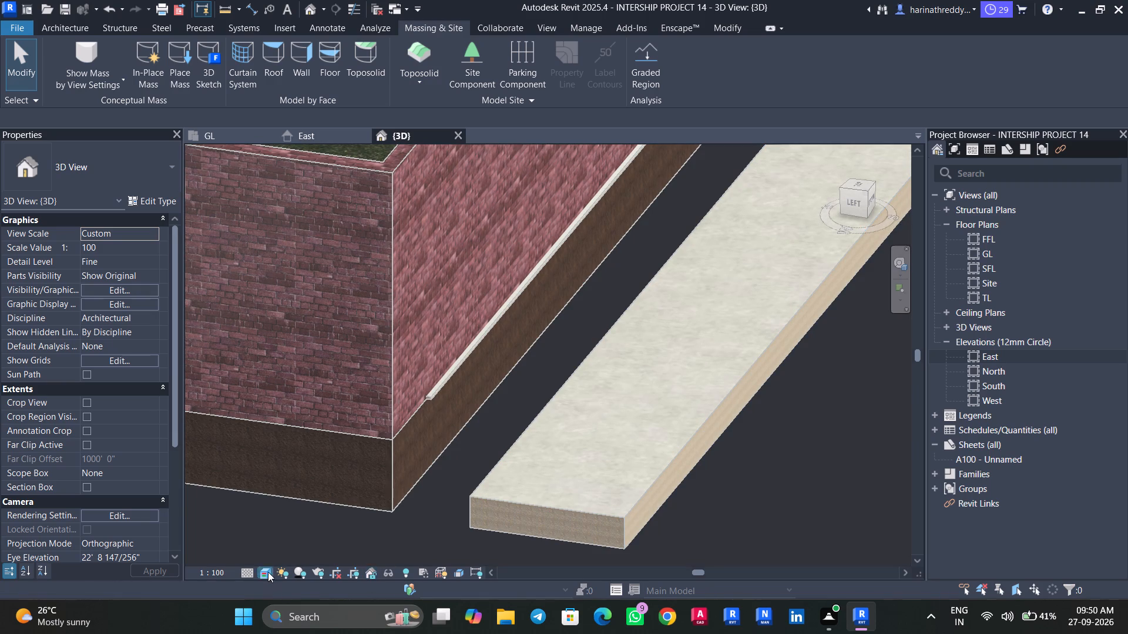
click(271, 561)
click(246, 572)
click(256, 562)
Set the Finish 1 [4] layer material of the road toposolid's Path - 350mm Asphalt type to Asphalt, Bitumen.
scroll(575, 494, up, 3)
click(618, 479)
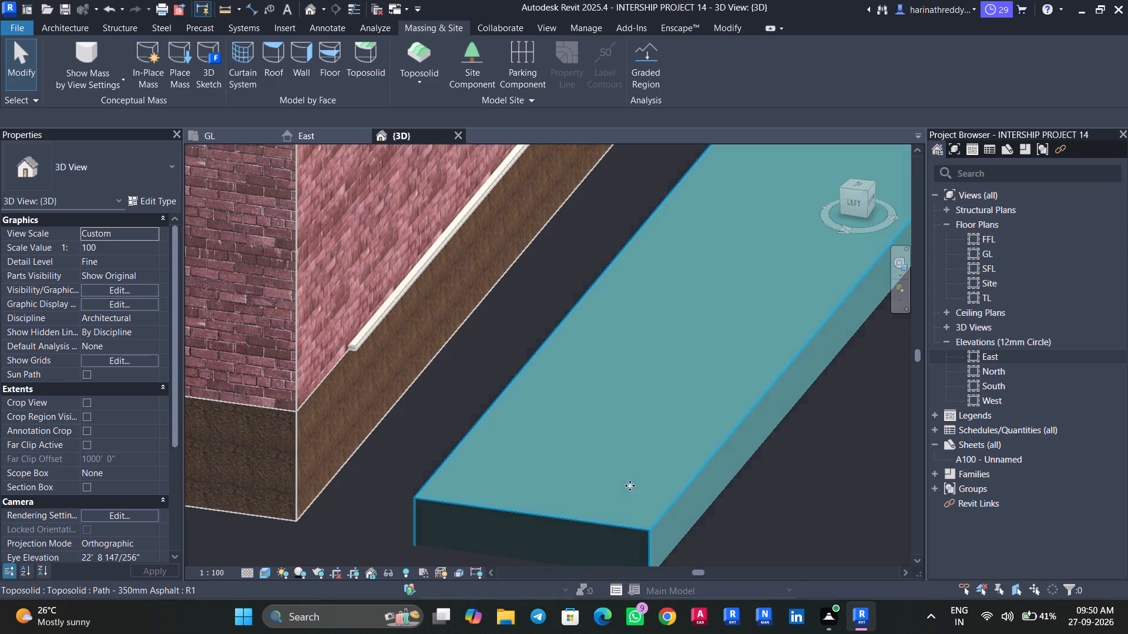
click(167, 203)
click(697, 185)
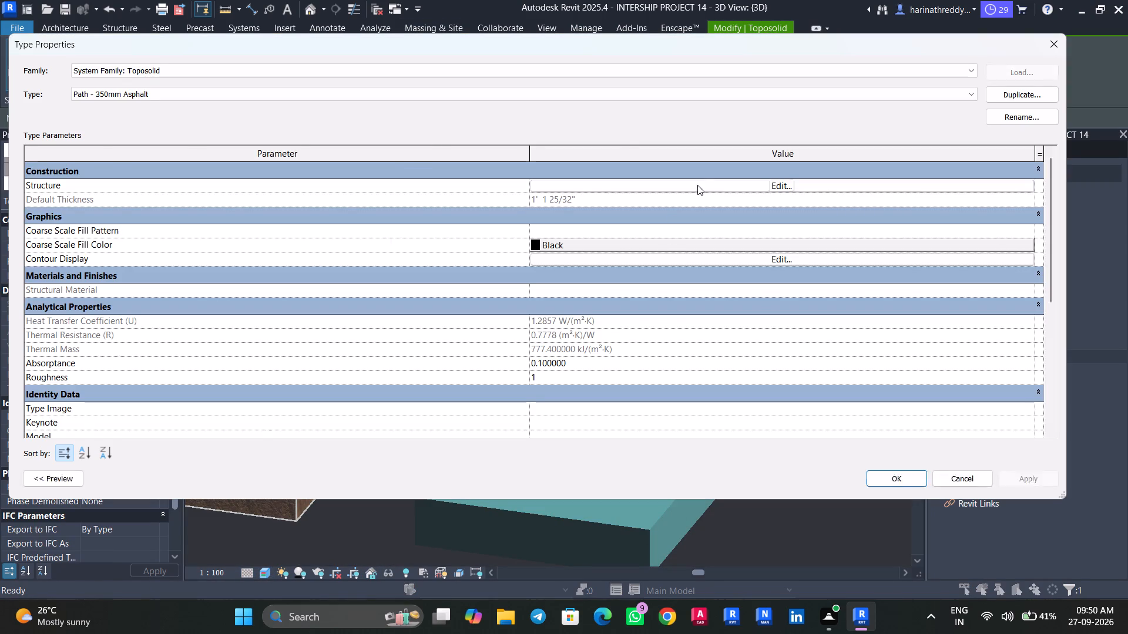
click(508, 170)
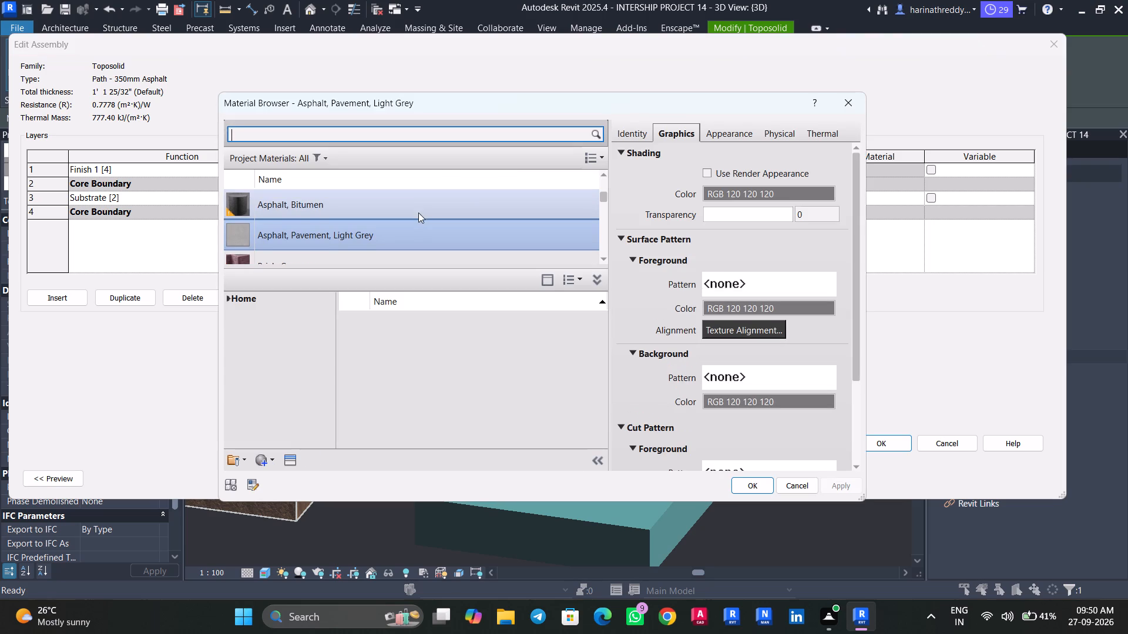
click(414, 199)
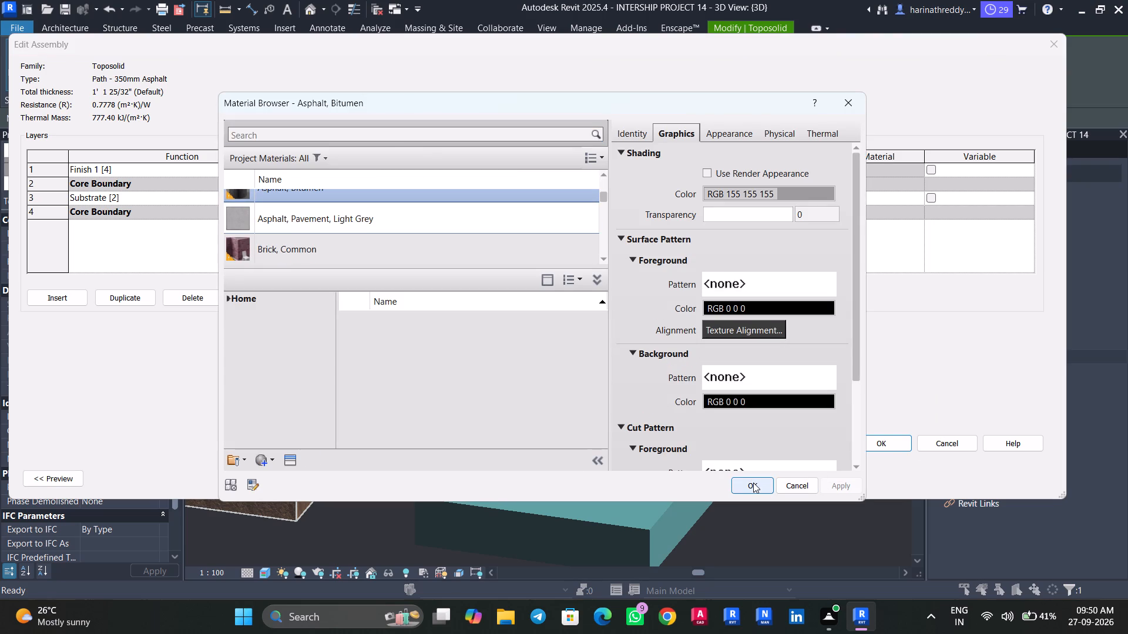
click(752, 483)
click(860, 440)
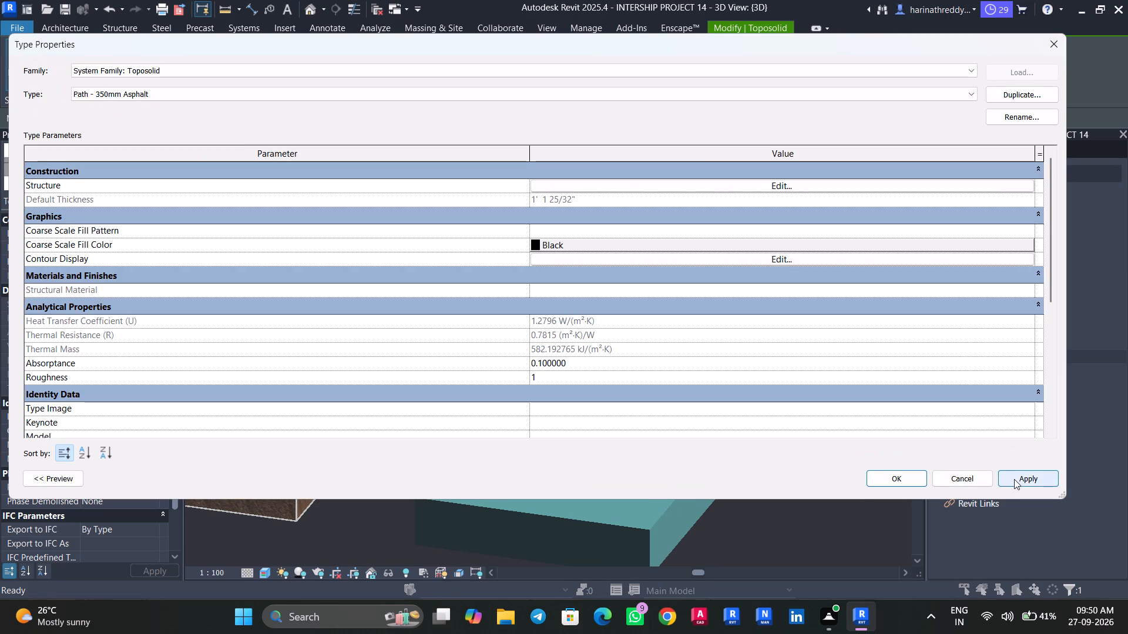
Duplicate the road toposolid's type with the default name and apply the copy to it.
click(1011, 99)
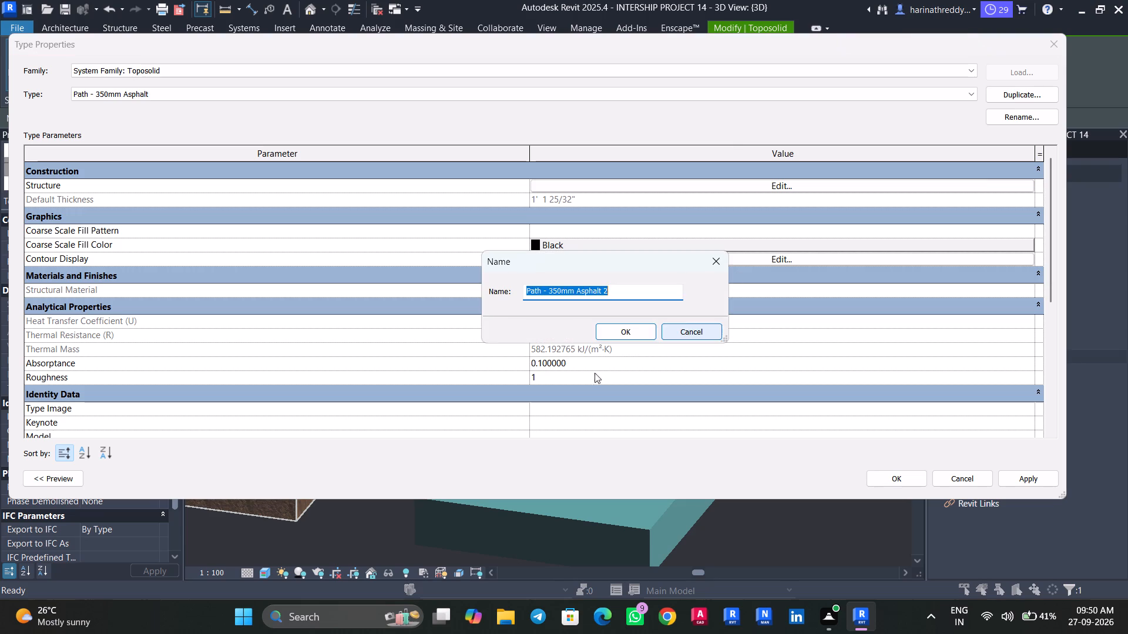
click(613, 338)
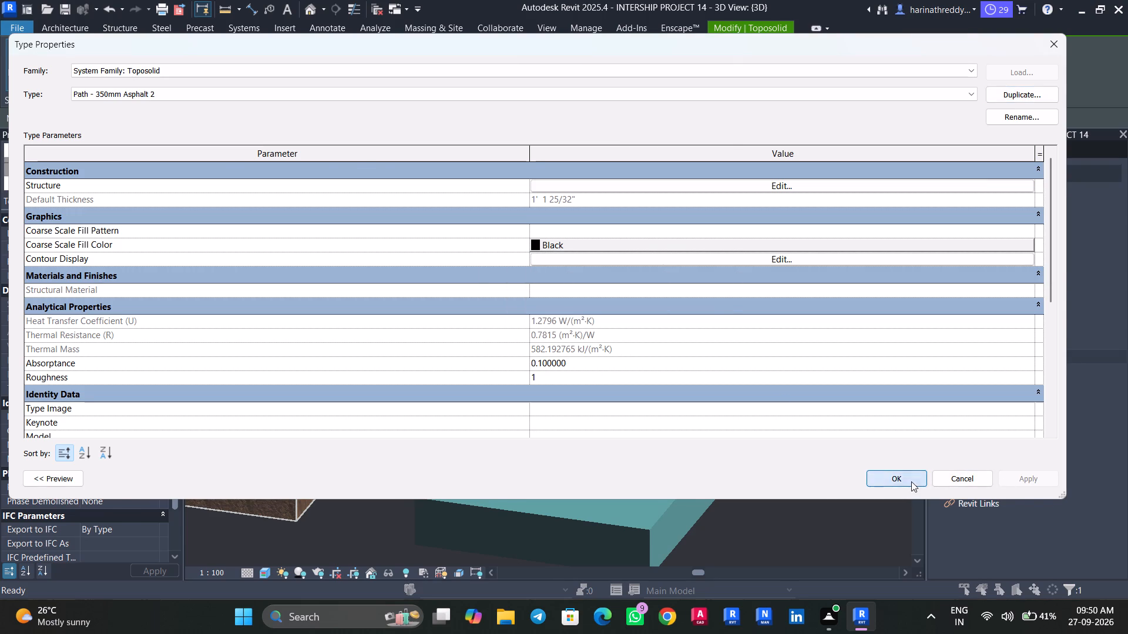
click(911, 481)
click(796, 517)
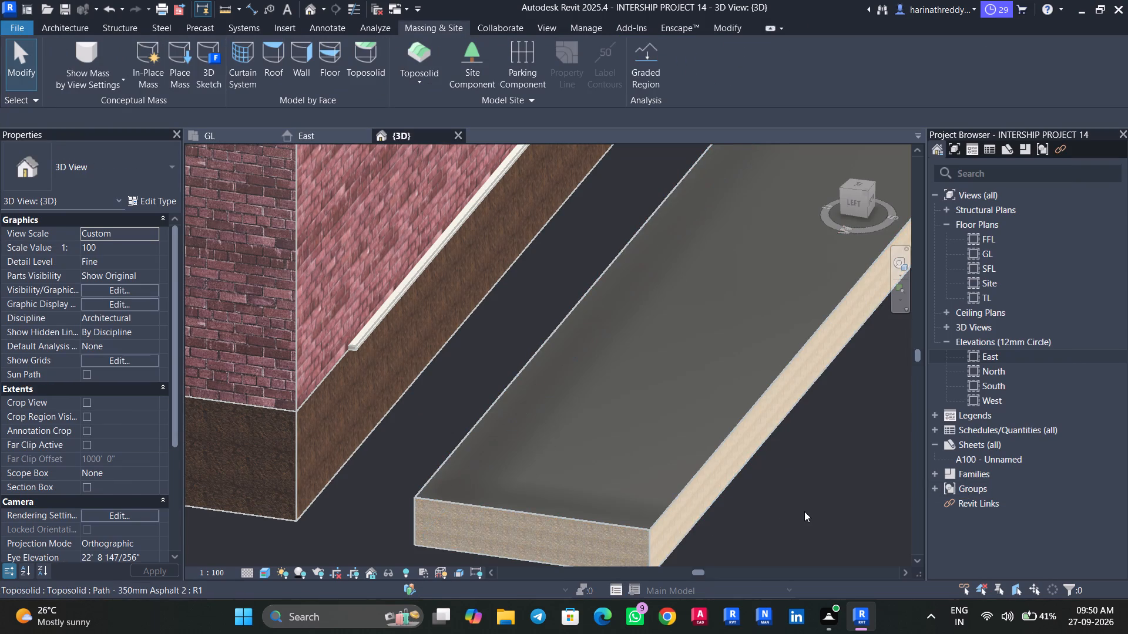
Examine the bitumen road toposolid in 3D from above, alongside the villa walls and grassland.
shift+middle_drag(805, 511, 767, 582)
scroll(775, 538, down, 10)
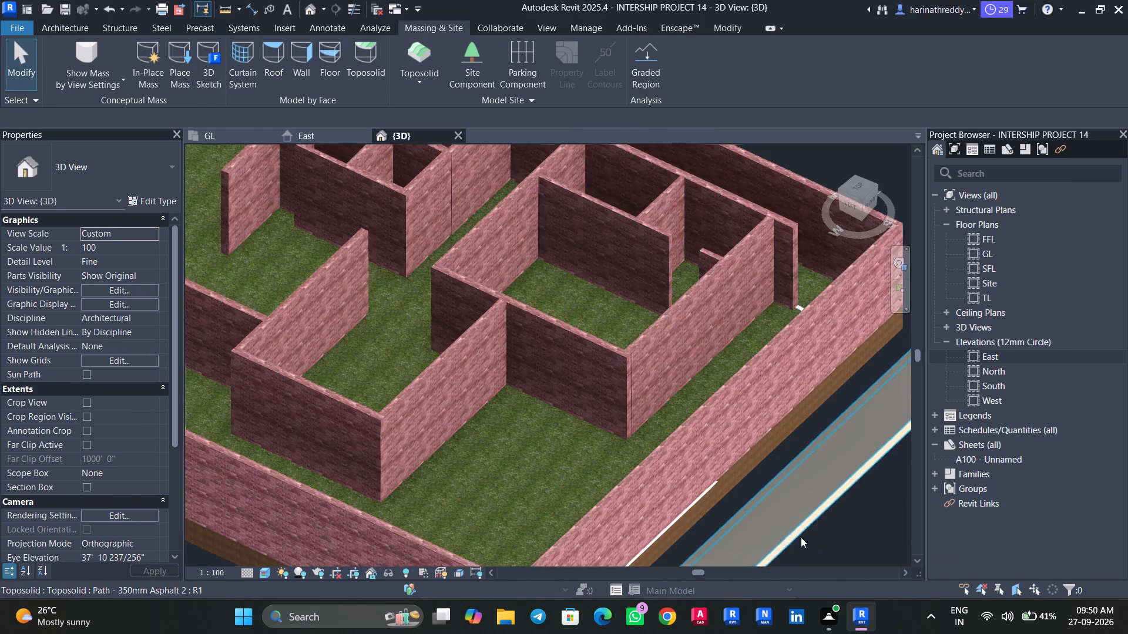
middle_drag(841, 548, 767, 430)
shift+middle_drag(762, 438, 769, 583)
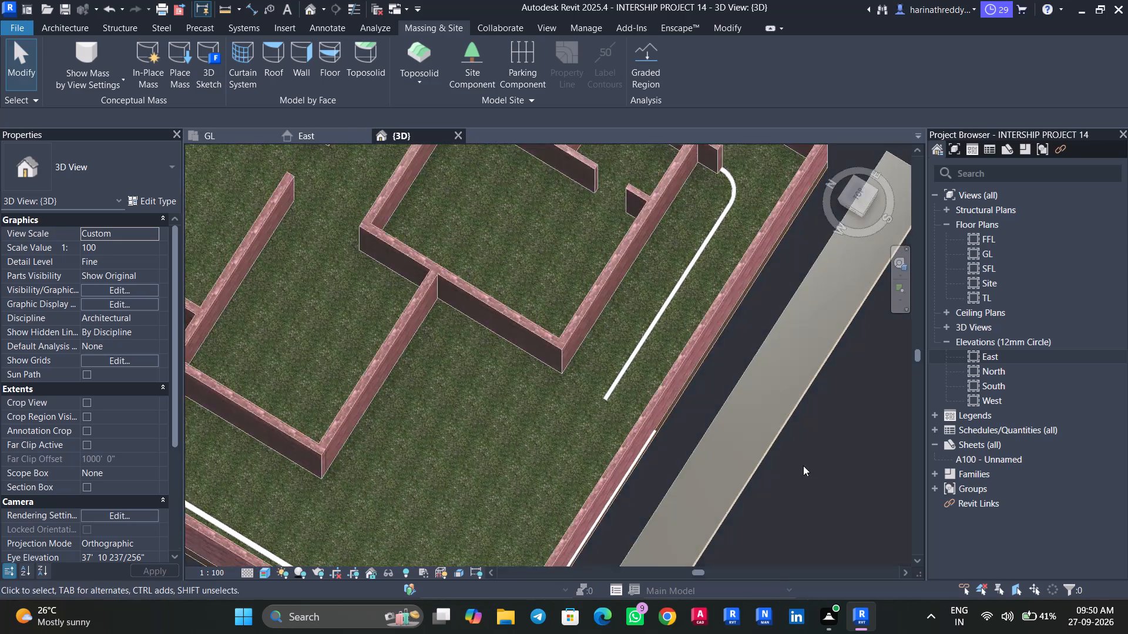
scroll(803, 457, down, 6)
Examine the plan image in the GL floor plan, from the entry driveway through the rooms to the steps beside the deck.
click(231, 137)
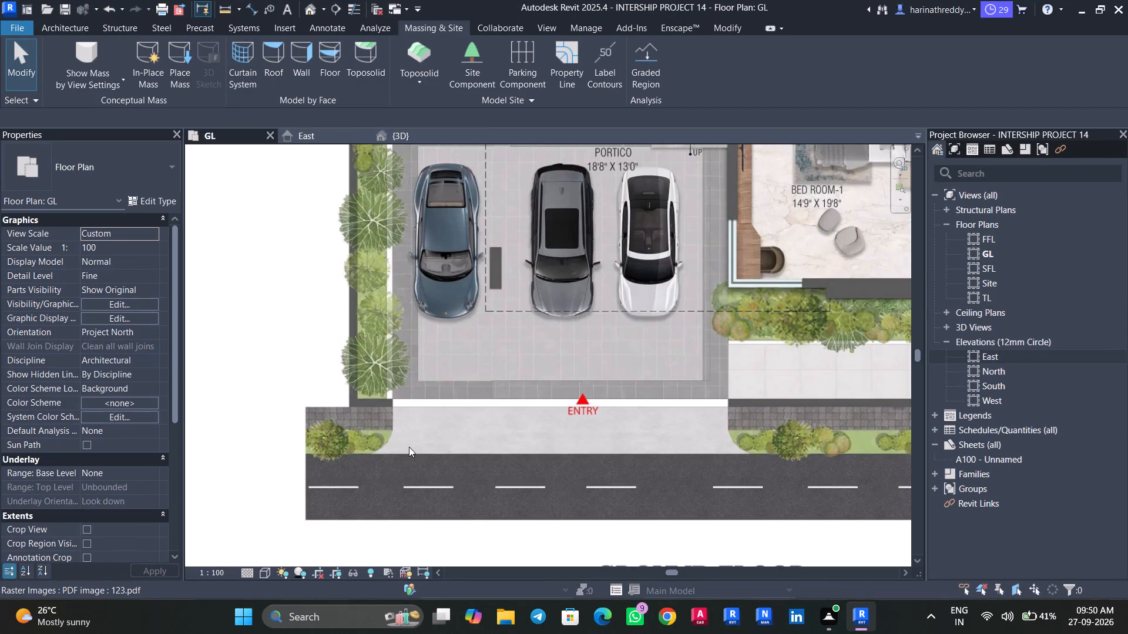
scroll(409, 447, up, 4)
middle_drag(487, 448, 400, 464)
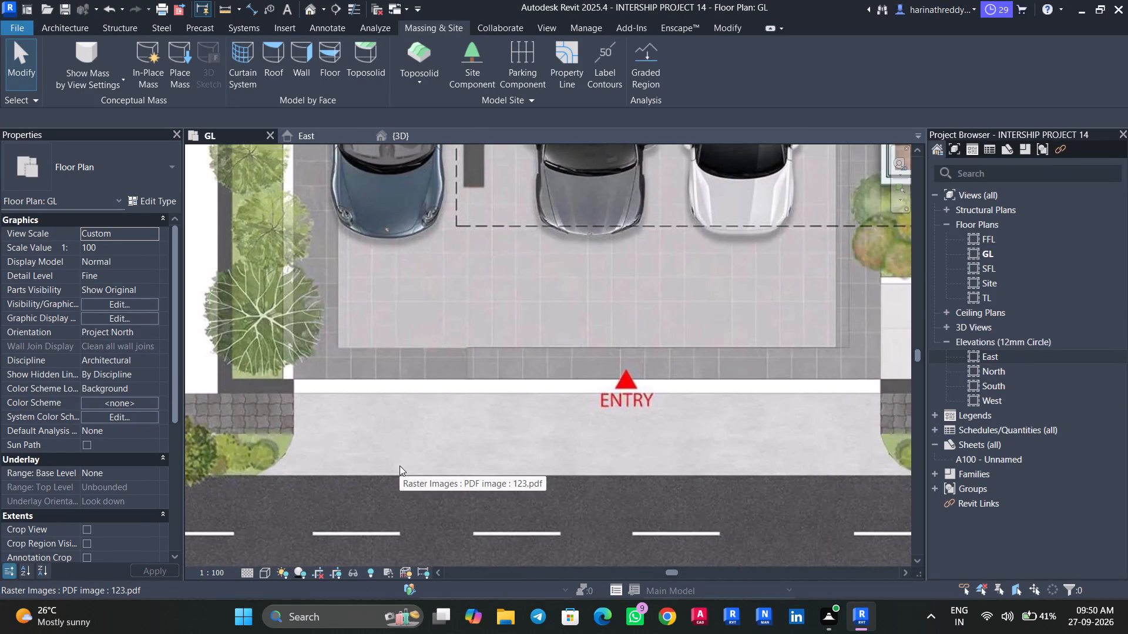
scroll(399, 466, down, 10)
middle_drag(422, 426, 427, 505)
scroll(451, 464, up, 4)
middle_drag(462, 446, 437, 532)
scroll(501, 396, up, 3)
middle_drag(501, 396, 498, 475)
scroll(496, 469, down, 4)
middle_drag(497, 451, 498, 460)
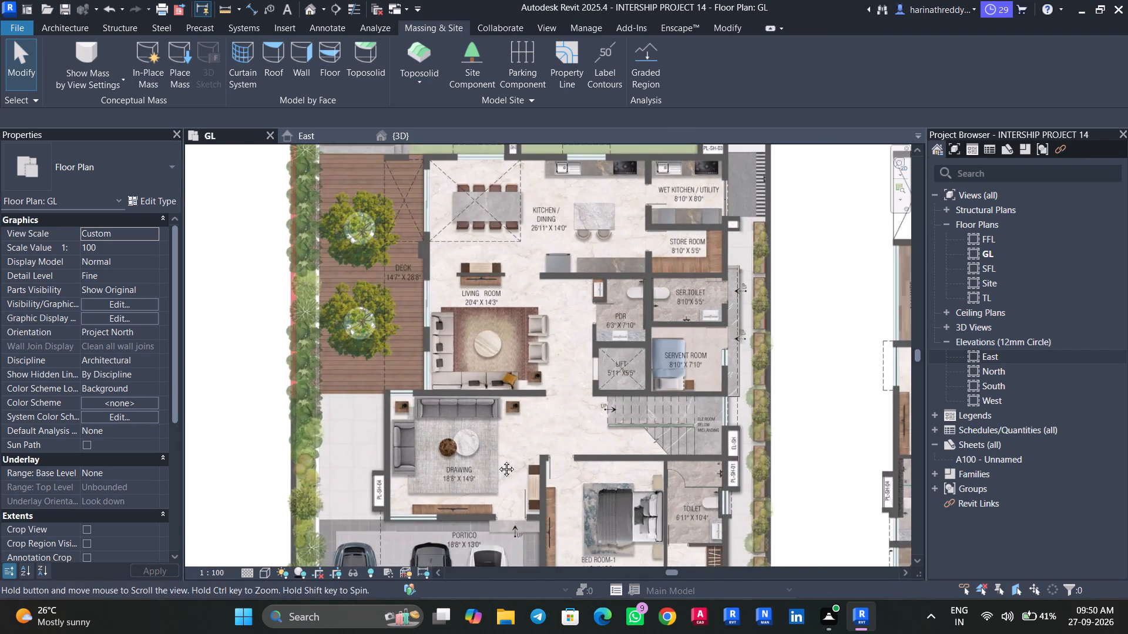
middle_drag(498, 460, 492, 520)
scroll(543, 404, up, 8)
middle_drag(587, 405, 425, 529)
scroll(399, 511, down, 5)
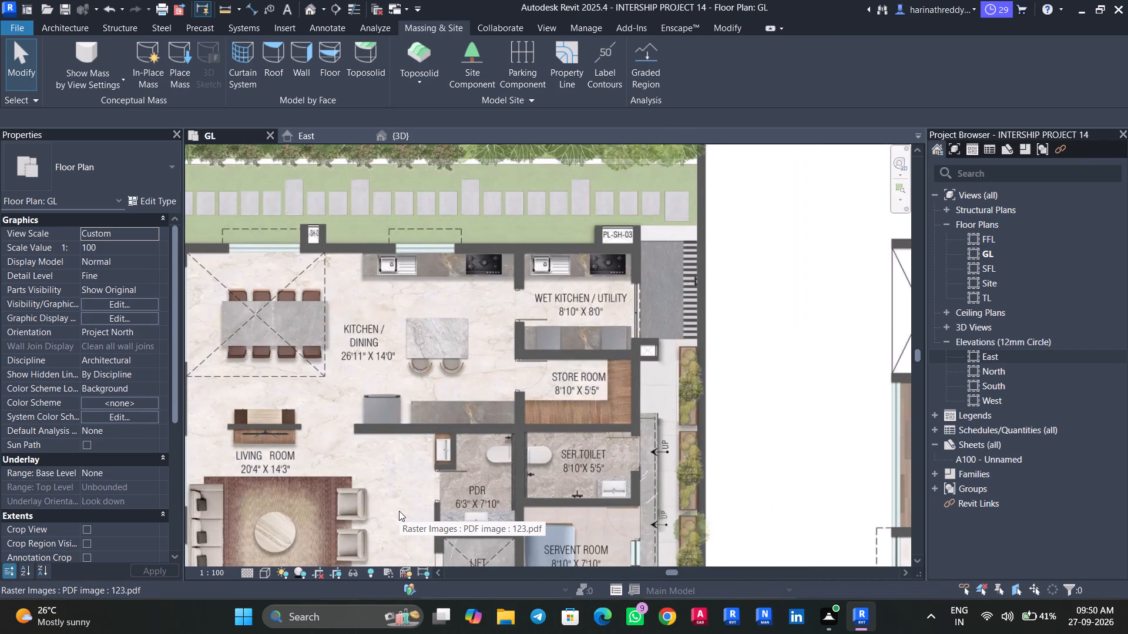
middle_drag(399, 510, 465, 322)
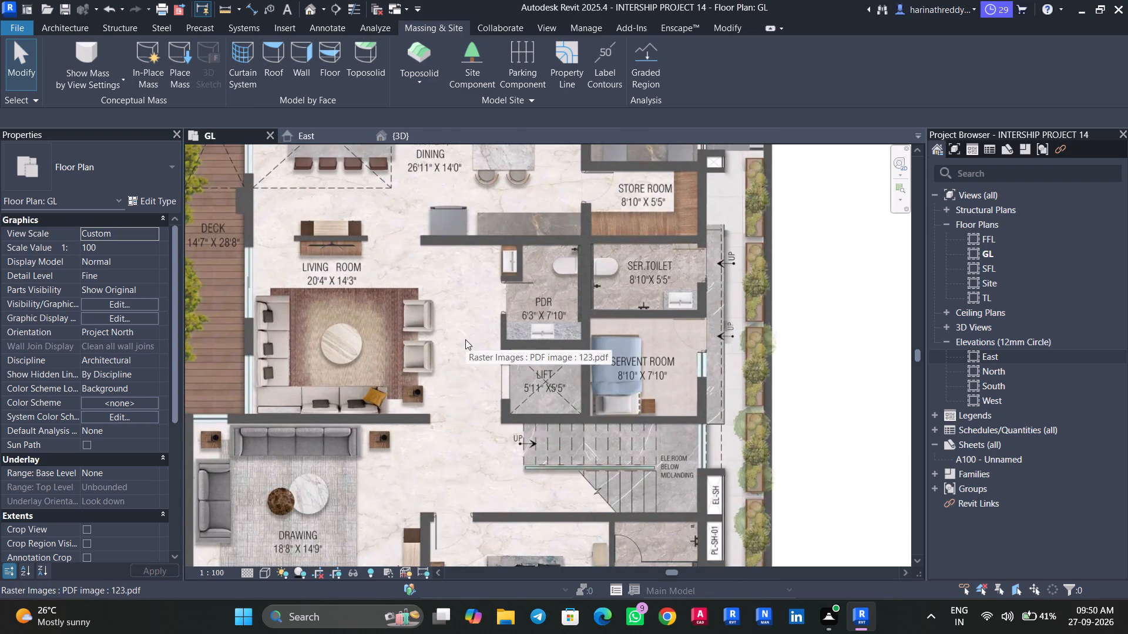
middle_drag(455, 419, 472, 144)
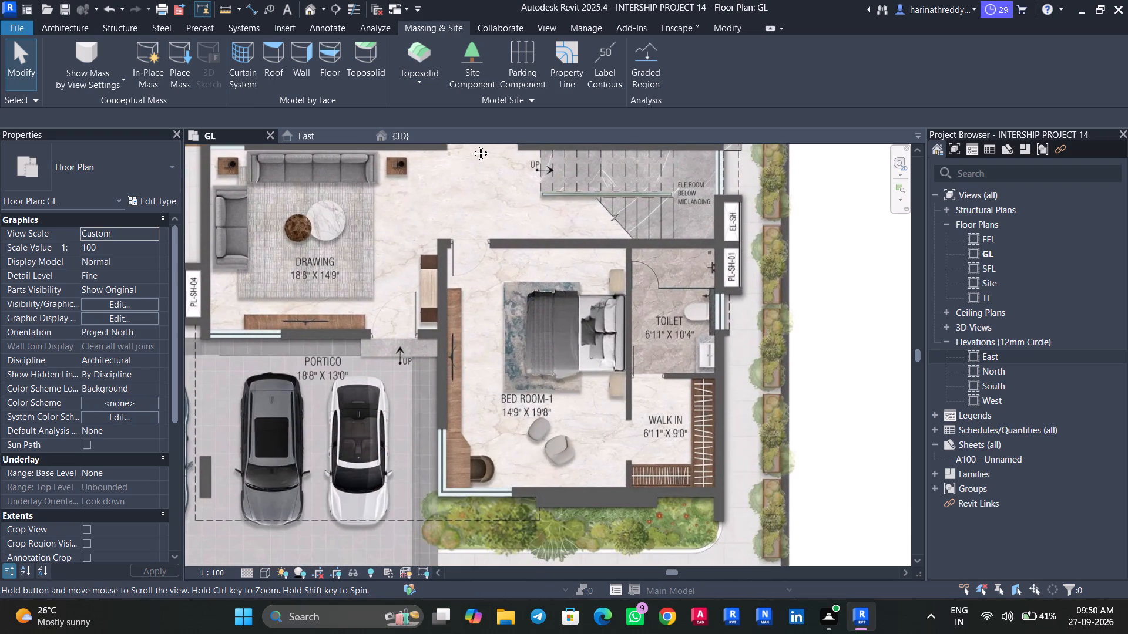
middle_drag(472, 144, 511, 352)
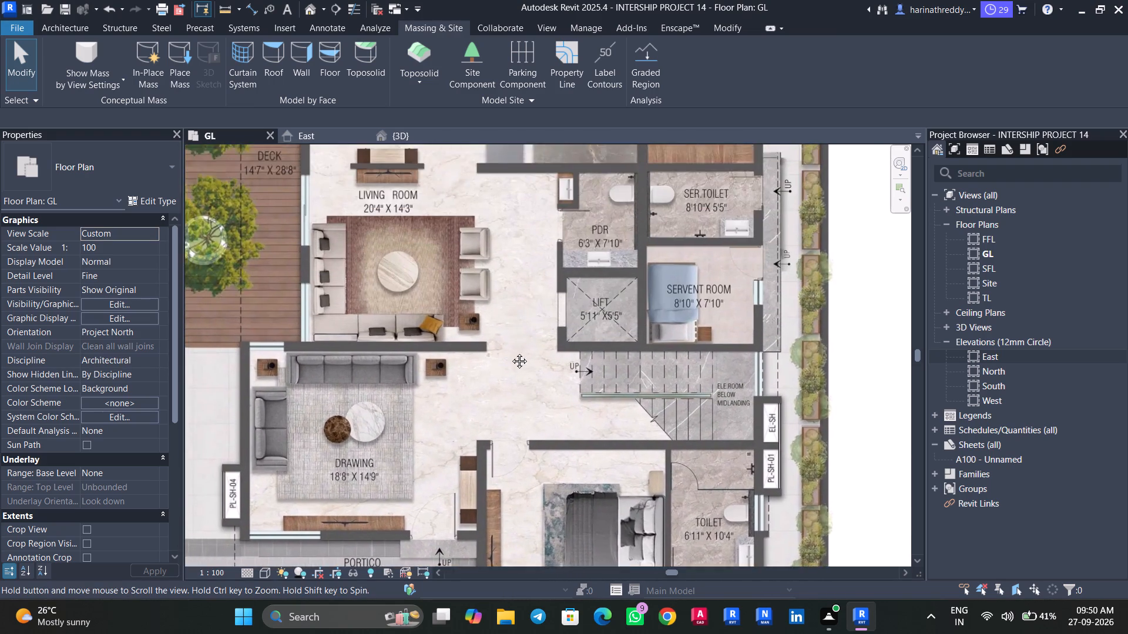
middle_drag(511, 352, 511, 353)
scroll(511, 353, up, 1)
scroll(501, 317, down, 4)
middle_drag(505, 309, 542, 427)
scroll(514, 362, down, 1)
middle_drag(518, 377, 535, 446)
middle_drag(523, 383, 534, 439)
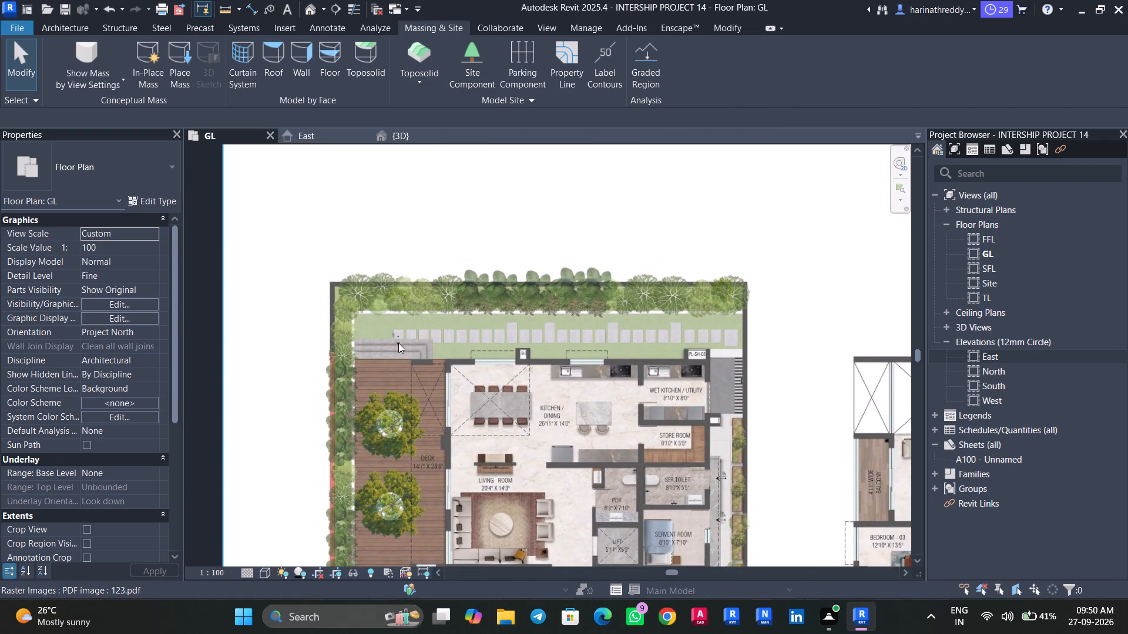
scroll(372, 328, up, 9)
middle_drag(411, 419, 477, 318)
scroll(432, 387, up, 1)
key(Escape)
key(Escape)
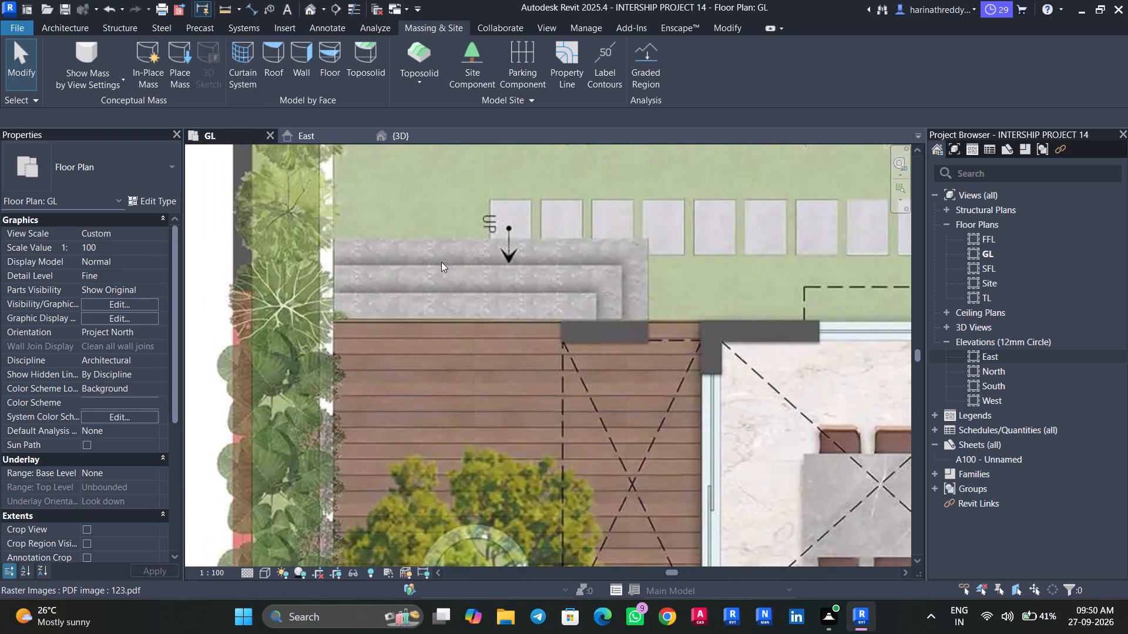
Split the 7" front boundary wall at both edges of the entry driveway, about 27' 6" apart.
key(Escape)
click(425, 131)
shift+middle_drag(656, 495, 714, 382)
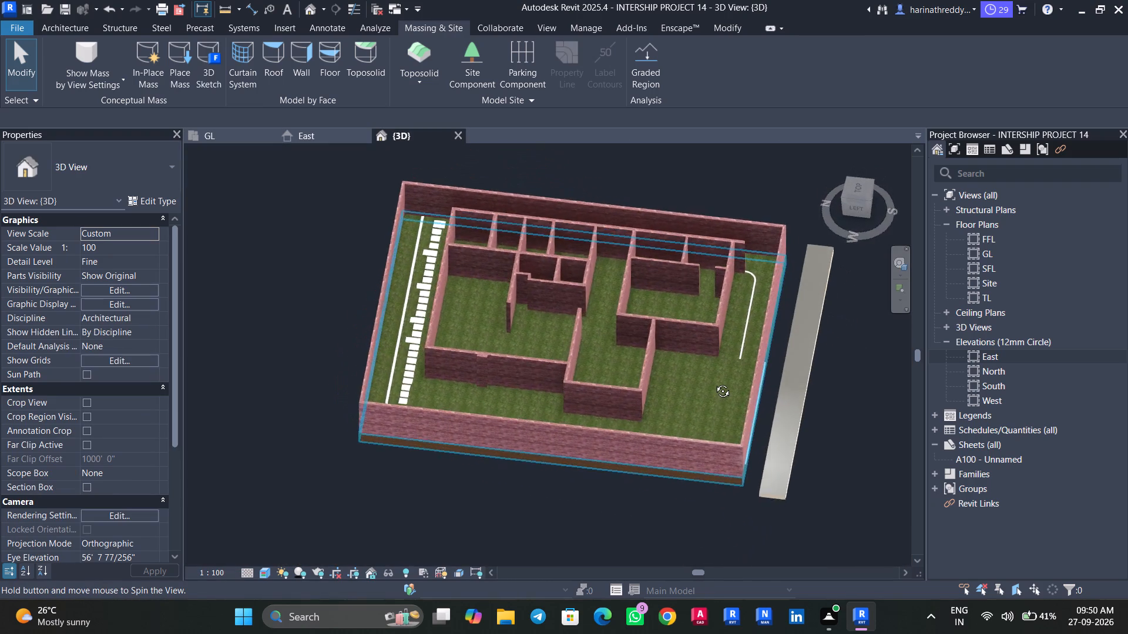
shift+middle_drag(714, 382, 515, 398)
click(241, 130)
scroll(421, 392, down, 8)
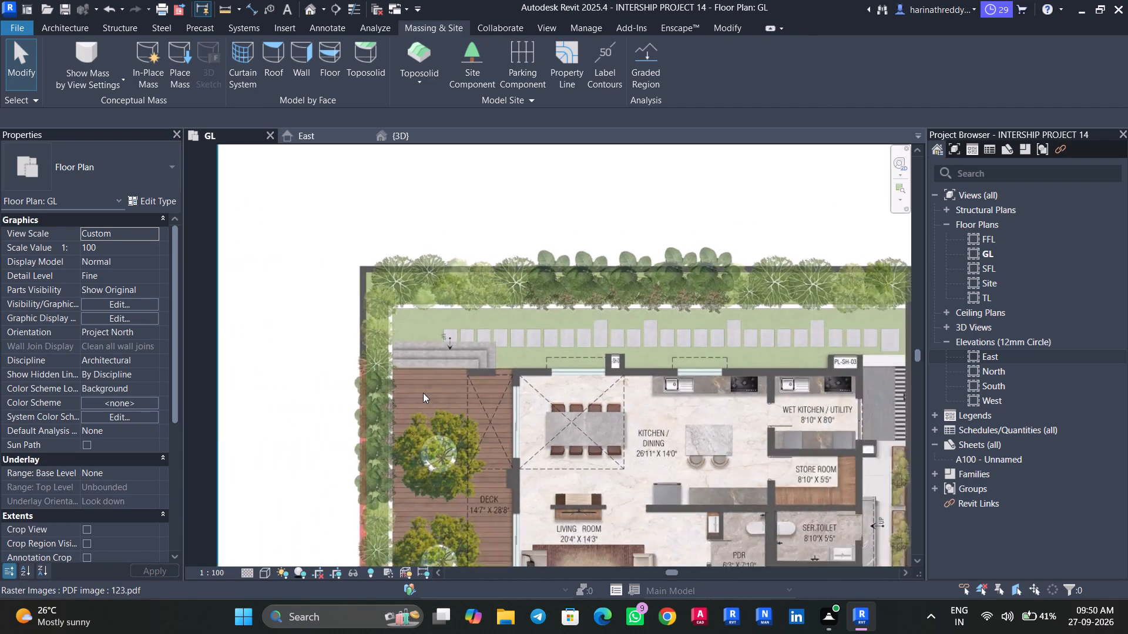
scroll(423, 393, down, 2)
scroll(423, 393, up, 2)
middle_drag(456, 459, 508, 204)
middle_drag(534, 404, 505, 91)
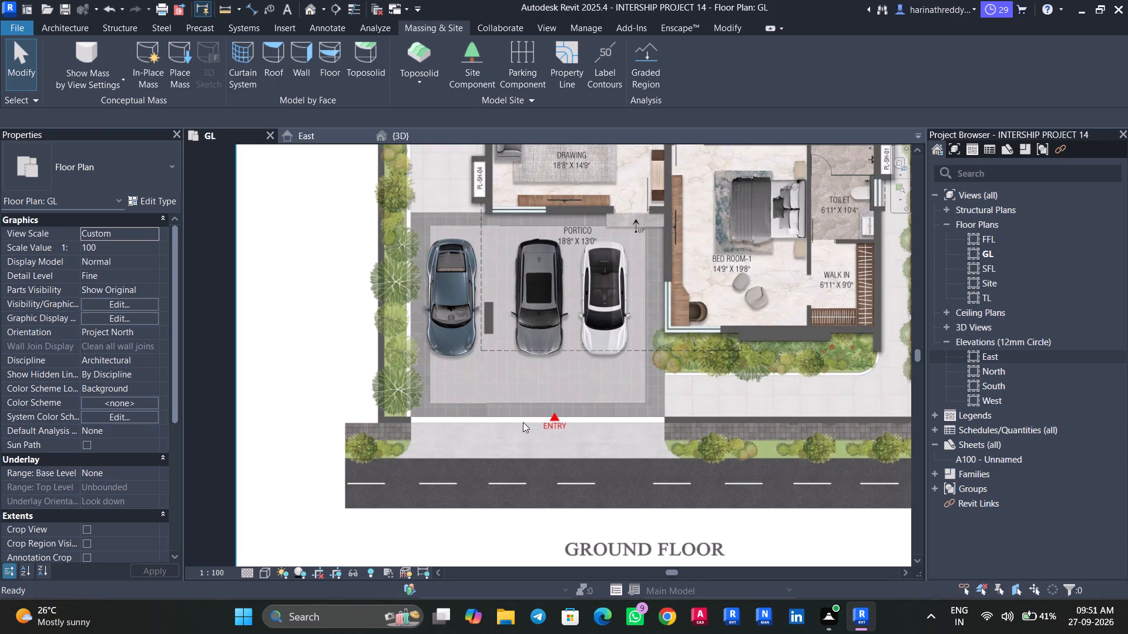
scroll(431, 430, up, 4)
key(Tab)
click(452, 413)
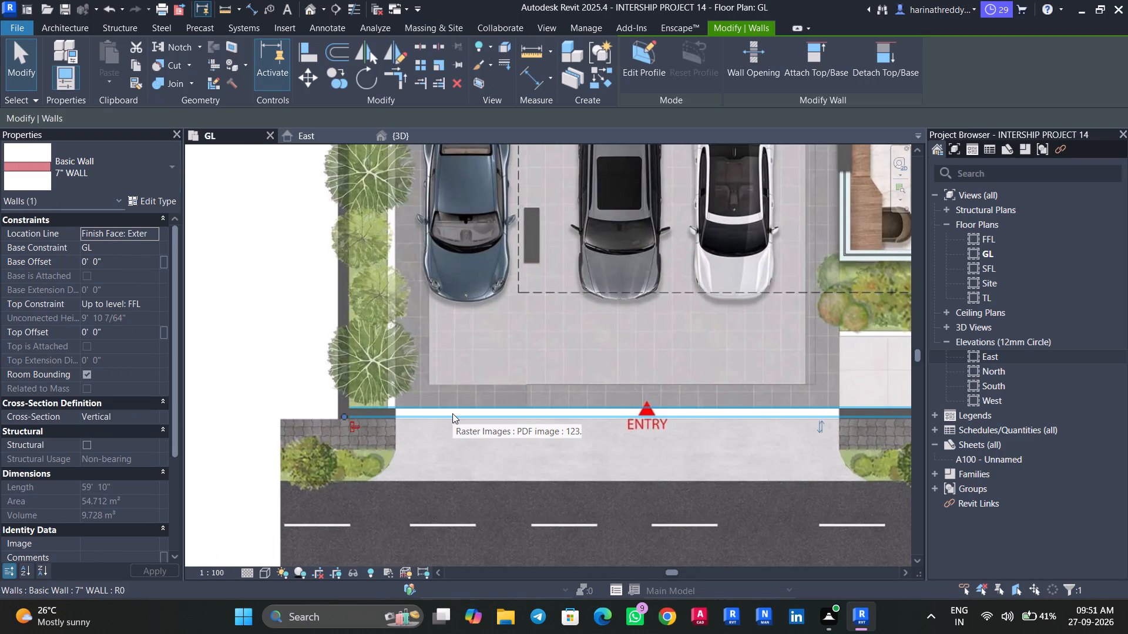
text(SL)
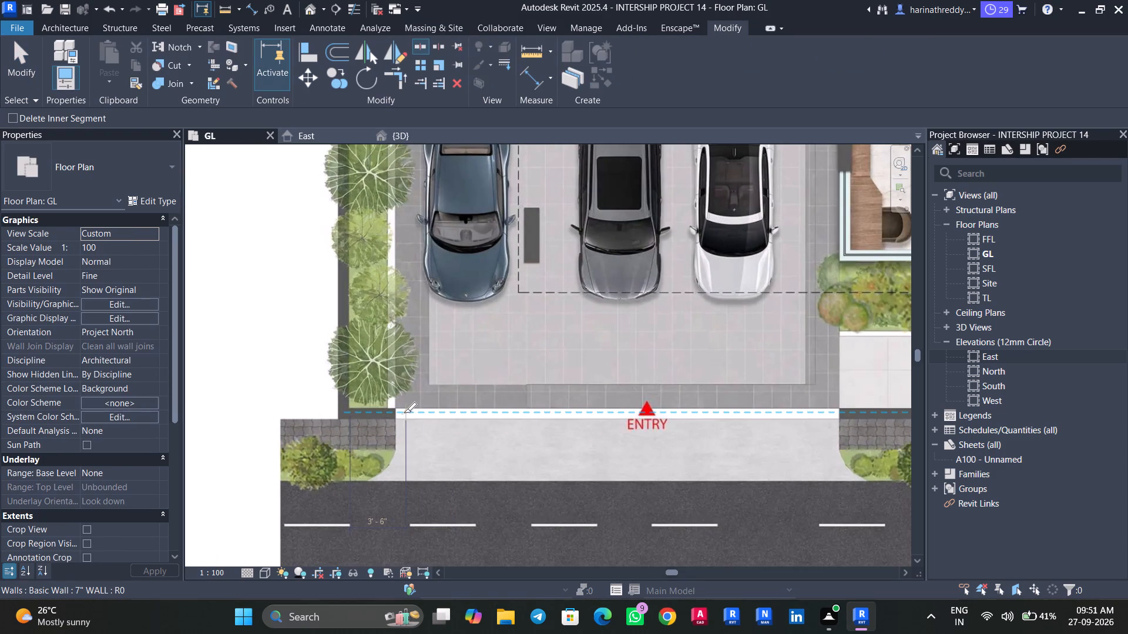
click(397, 413)
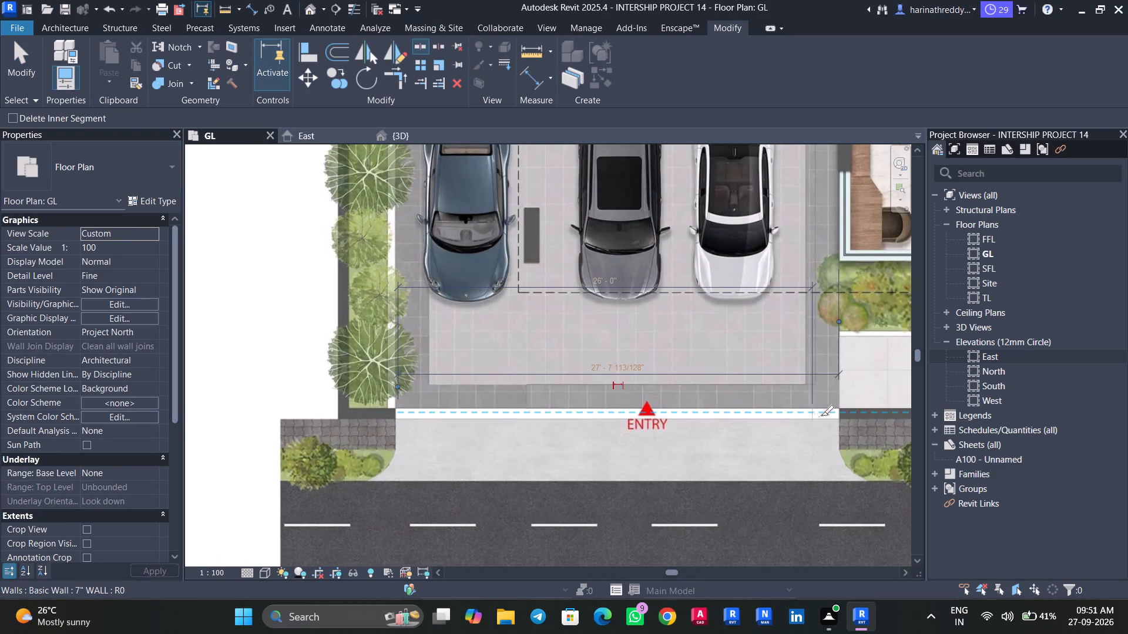
click(839, 417)
key(Escape)
key(Escape)
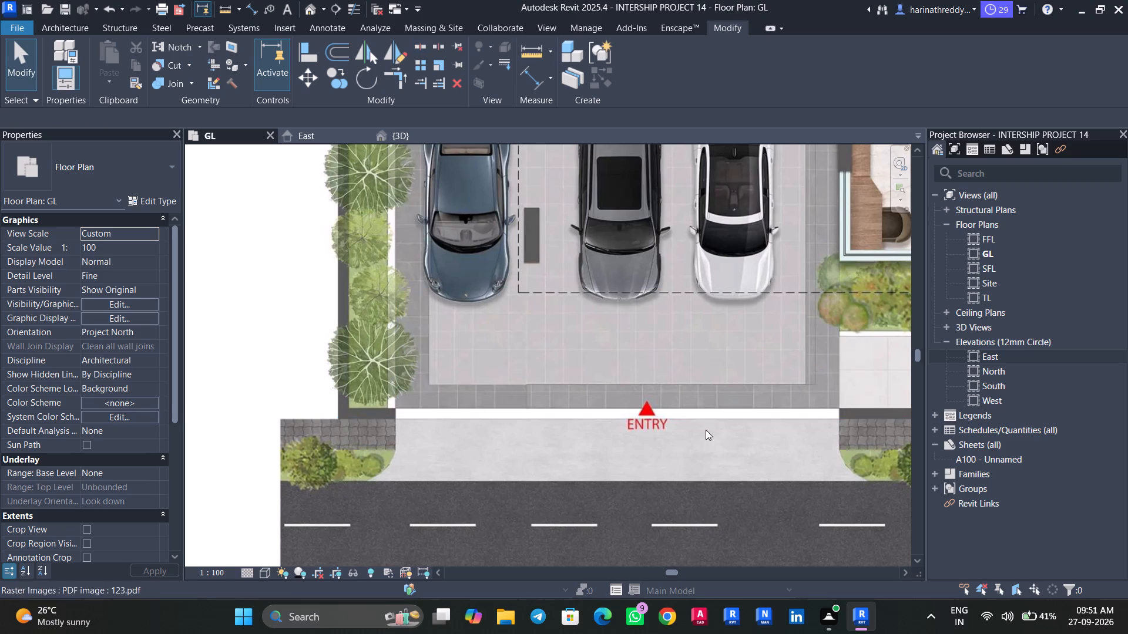
key(Escape)
Delete the wall segment across the entry driveway between the two splits.
key(Tab)
click(710, 413)
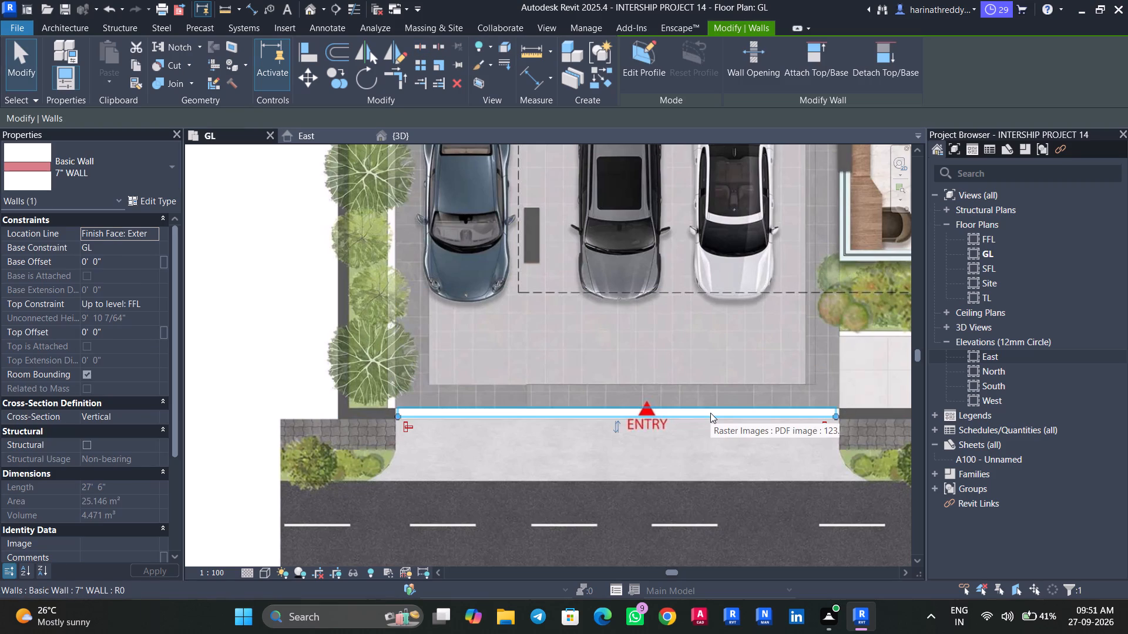
key(Delete)
Examine the entry opening in the front boundary wall and the adjoining road in 3D.
click(411, 133)
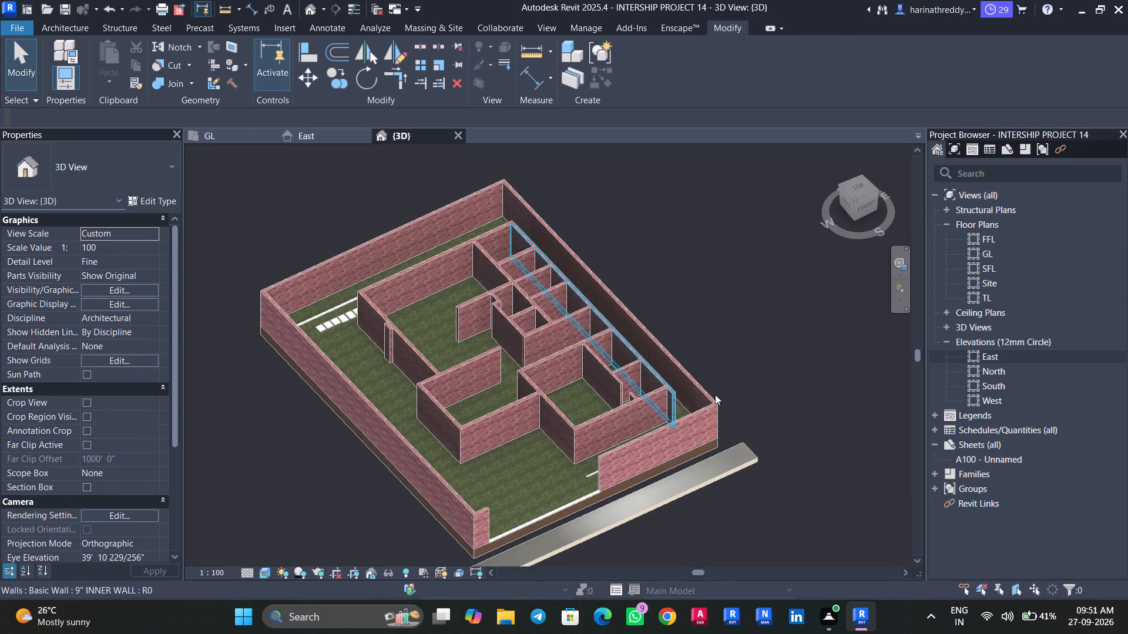
scroll(694, 510, up, 4)
scroll(696, 508, down, 1)
scroll(696, 508, up, 6)
middle_drag(655, 510, 835, 465)
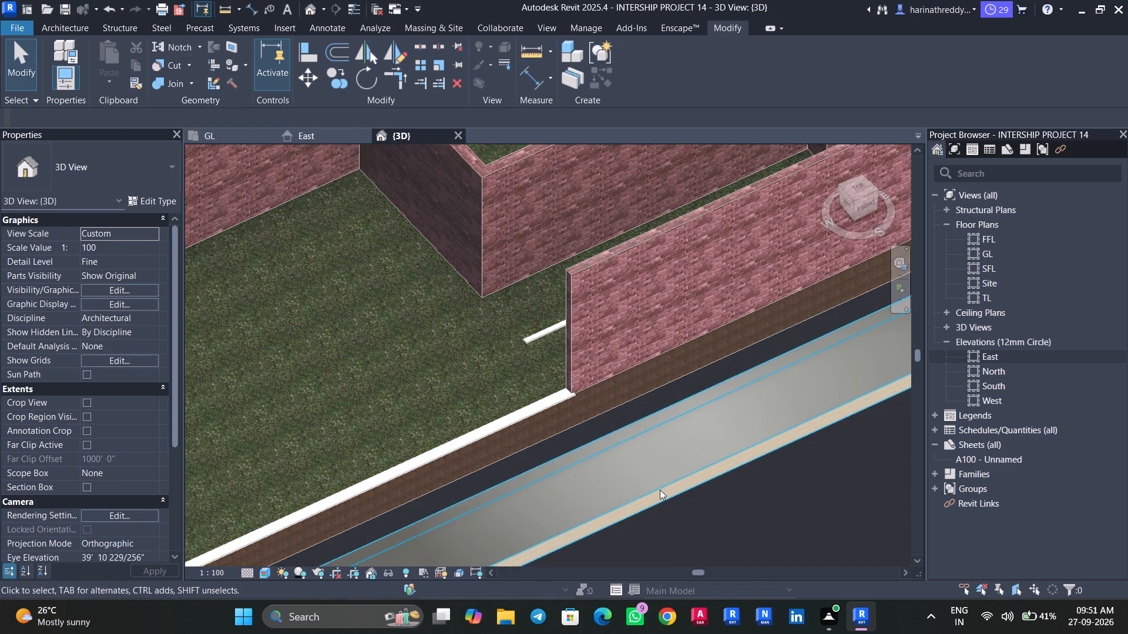
scroll(541, 501, down, 9)
middle_drag(646, 455, 664, 444)
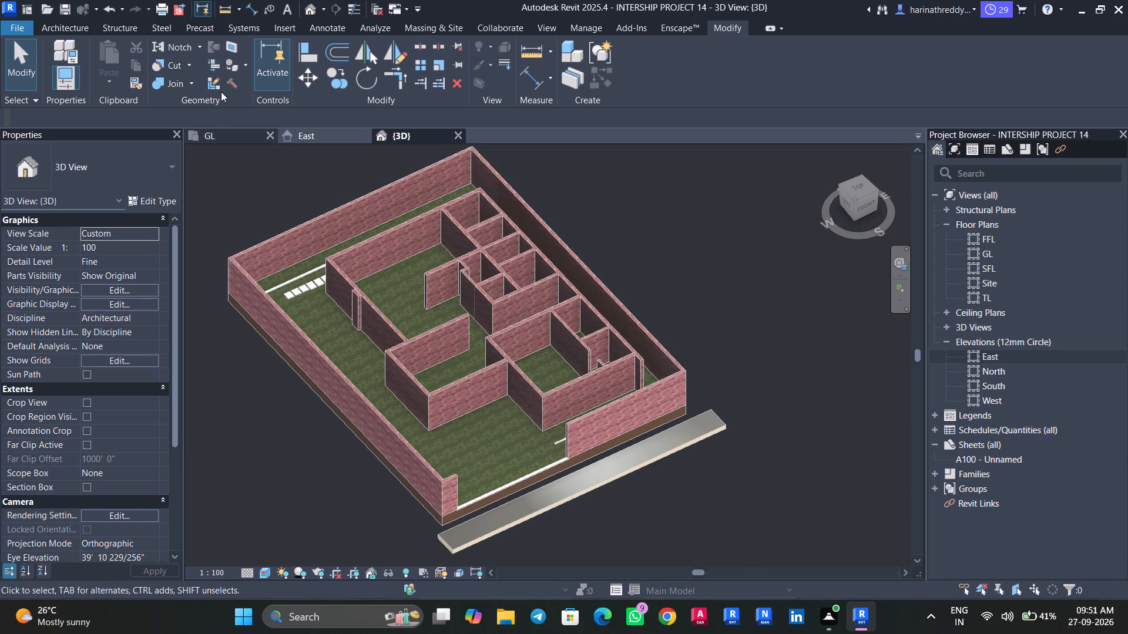
Start a stair for the steps beside the deck in the GL plan, using the Cast-In-Place type Insitu_Concrete_150mm_Waist.
click(217, 130)
scroll(443, 278, down, 5)
middle_drag(446, 303, 437, 402)
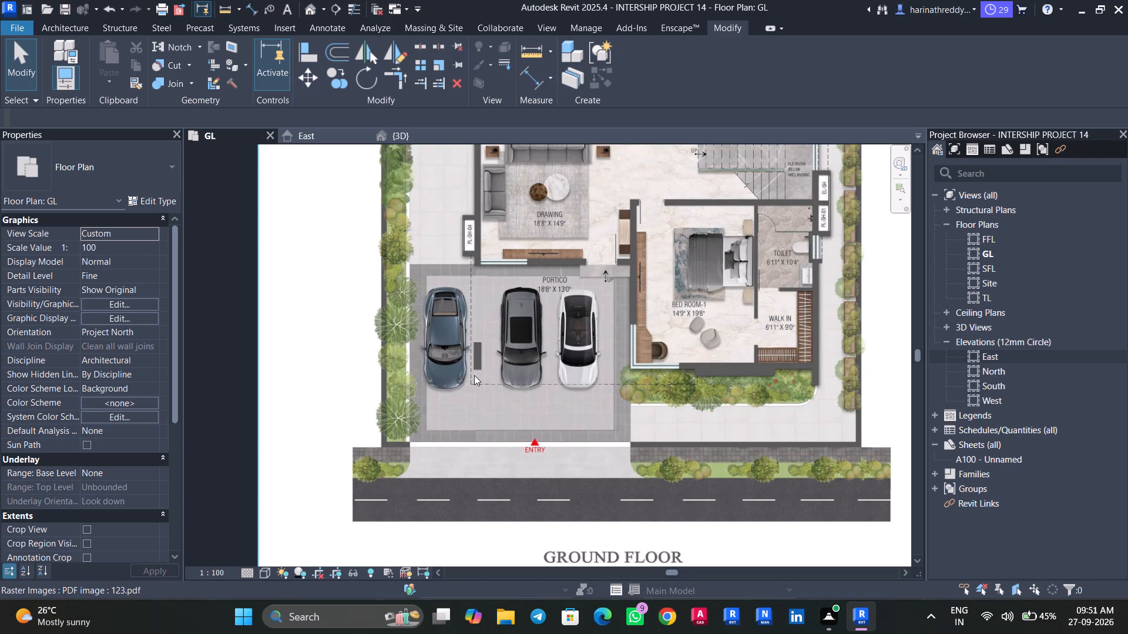
middle_drag(474, 377, 475, 418)
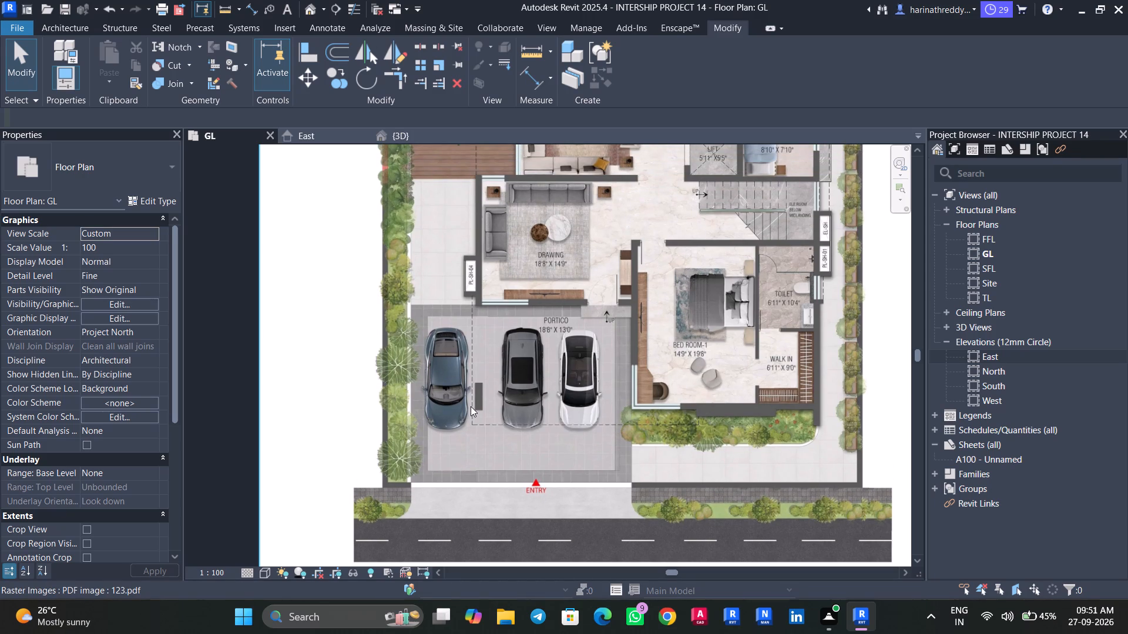
middle_drag(515, 284, 553, 461)
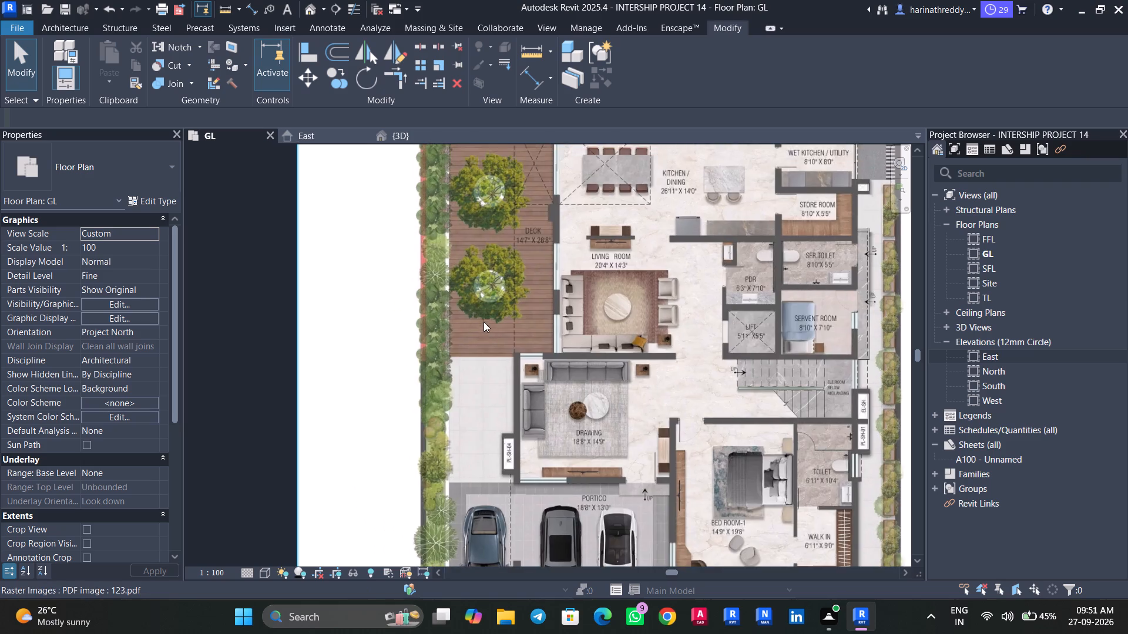
scroll(484, 322, up, 5)
middle_drag(496, 323, 515, 500)
scroll(511, 443, down, 6)
middle_drag(526, 396, 528, 487)
scroll(526, 484, down, 1)
scroll(536, 434, up, 9)
middle_drag(533, 397, 601, 491)
scroll(512, 439, up, 1)
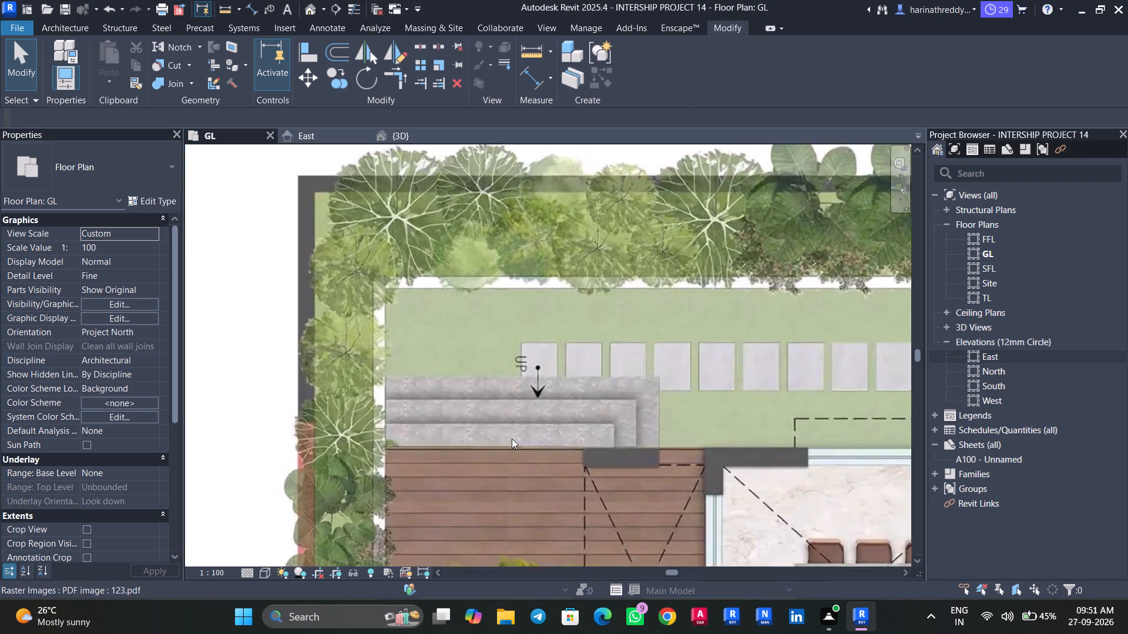
scroll(512, 439, up, 5)
middle_drag(504, 444, 554, 444)
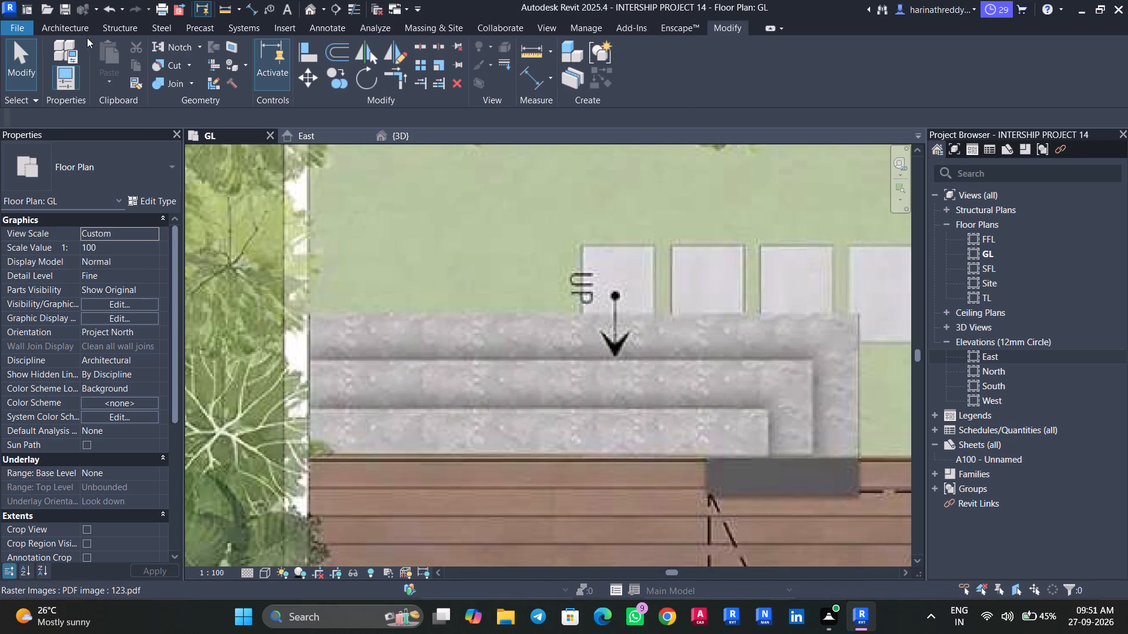
click(86, 32)
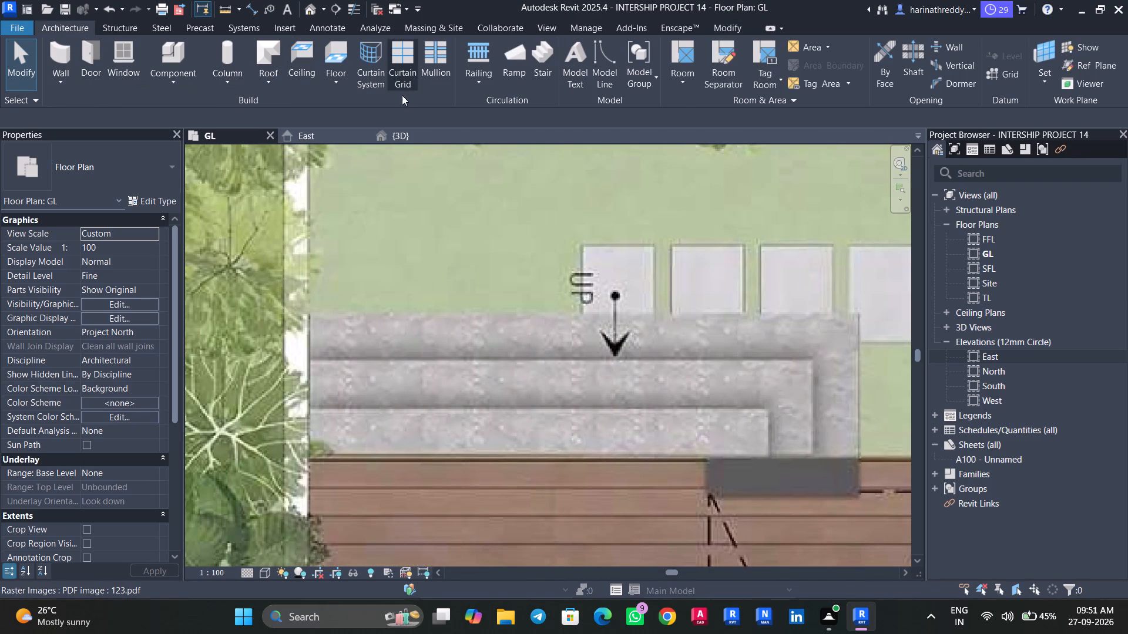
click(540, 75)
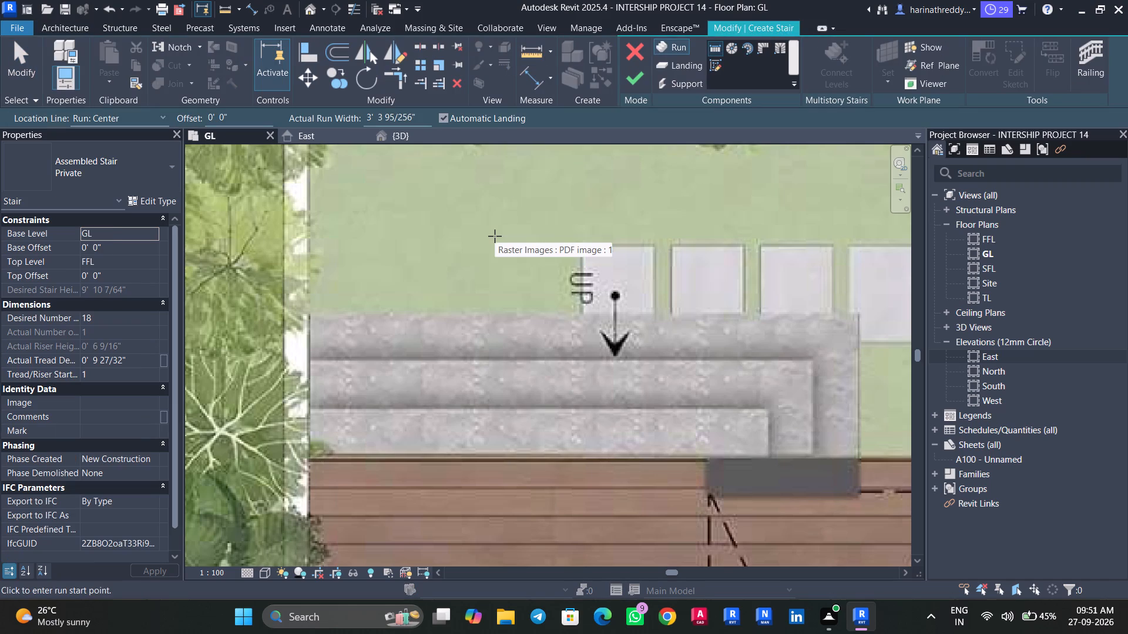
click(94, 175)
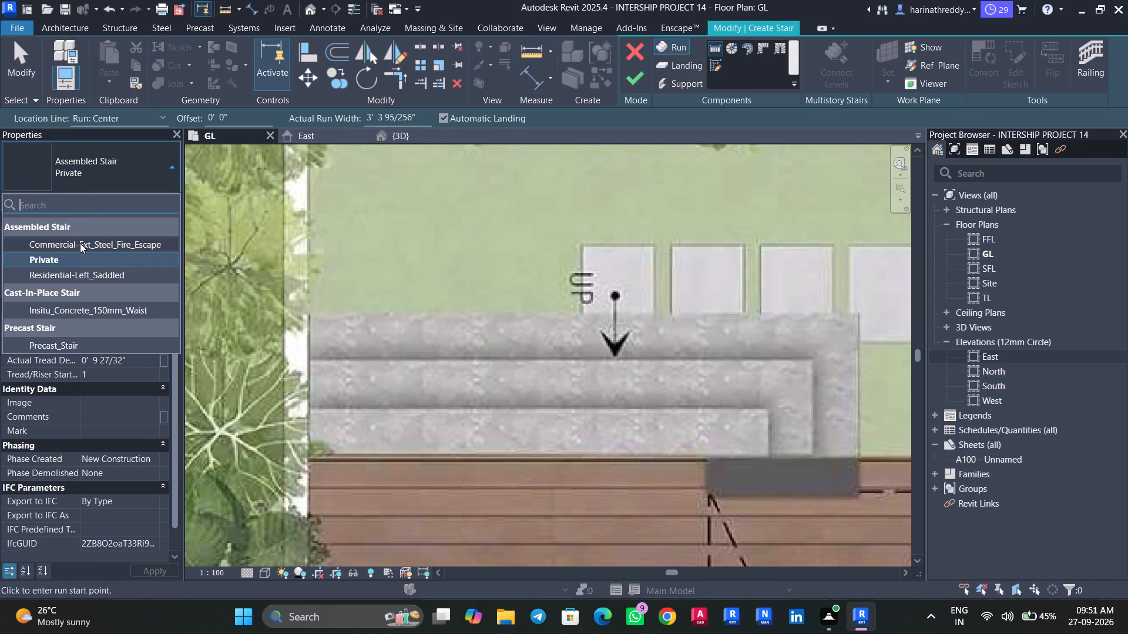
click(98, 313)
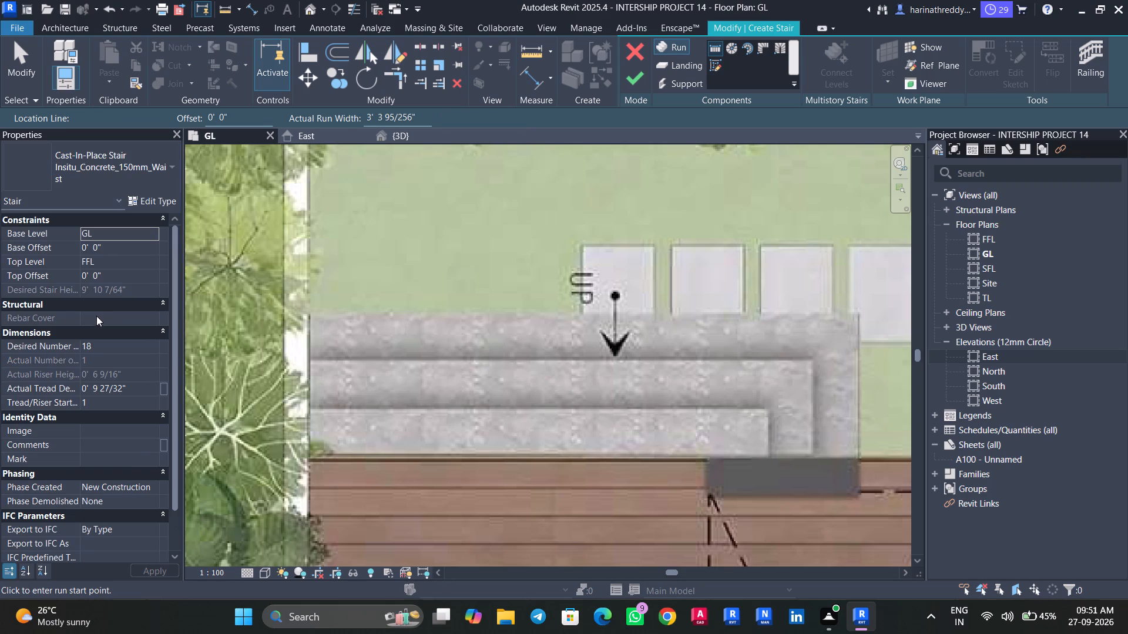
Sketch run boundary lines along the steps' outer long edge and about 2' 11" down the house-side end to the deck, nudging the end line into place.
click(713, 66)
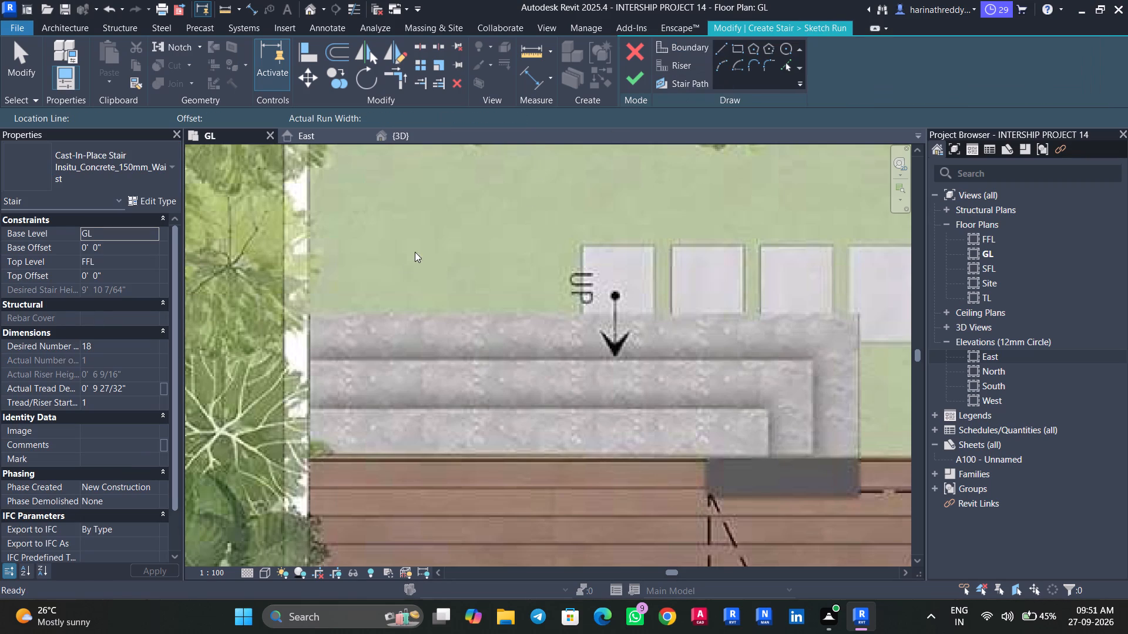
click(311, 315)
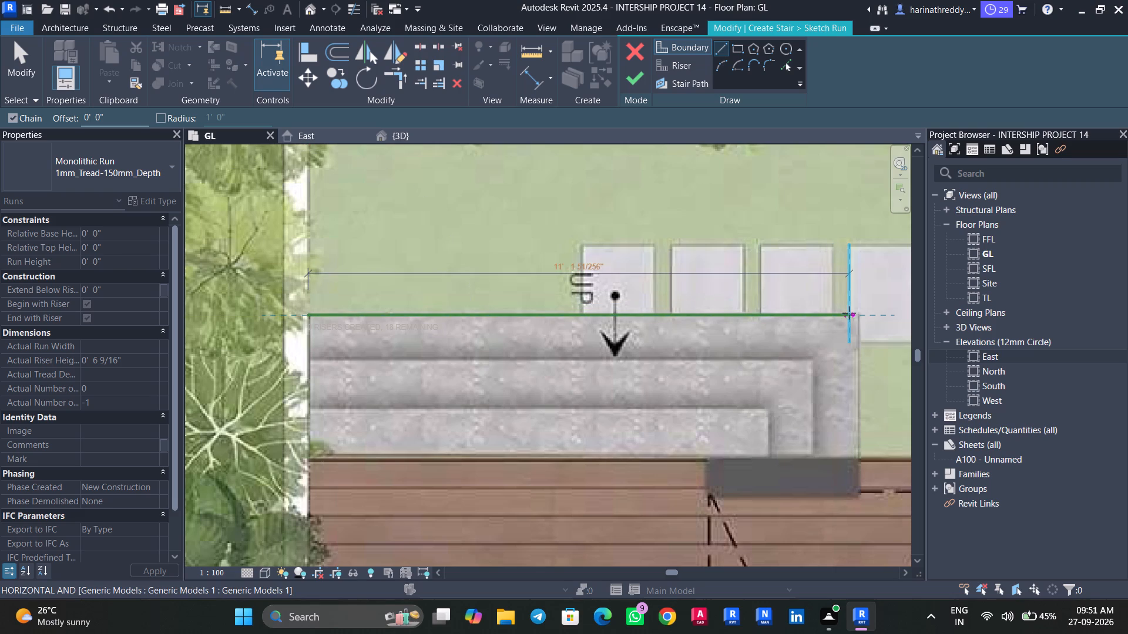
scroll(860, 316, up, 5)
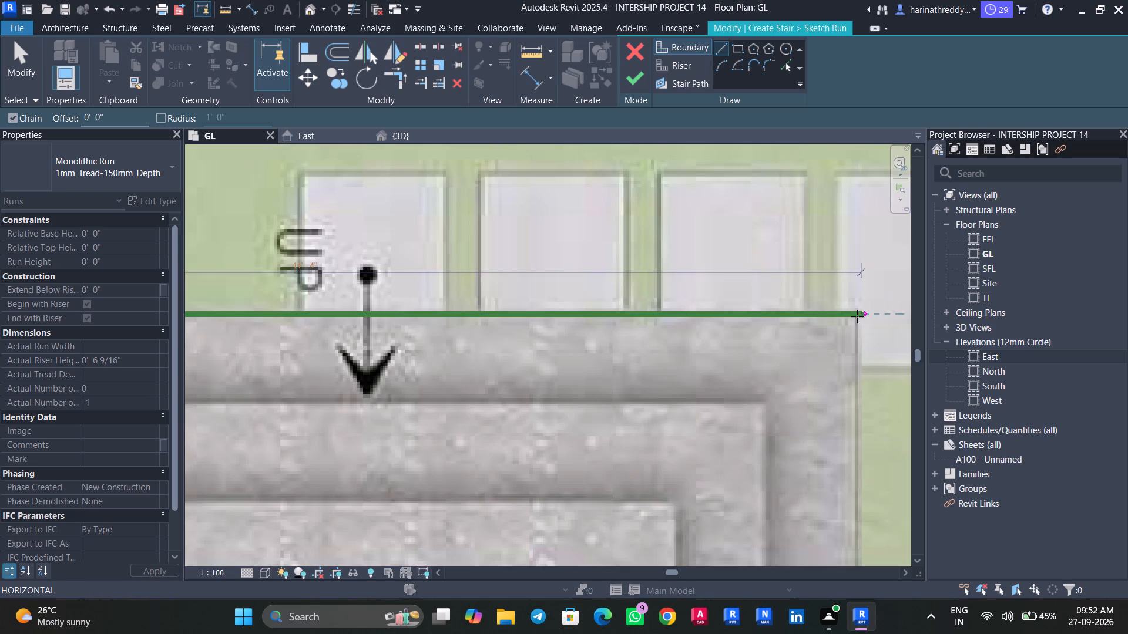
click(857, 312)
middle_drag(857, 369, 804, 151)
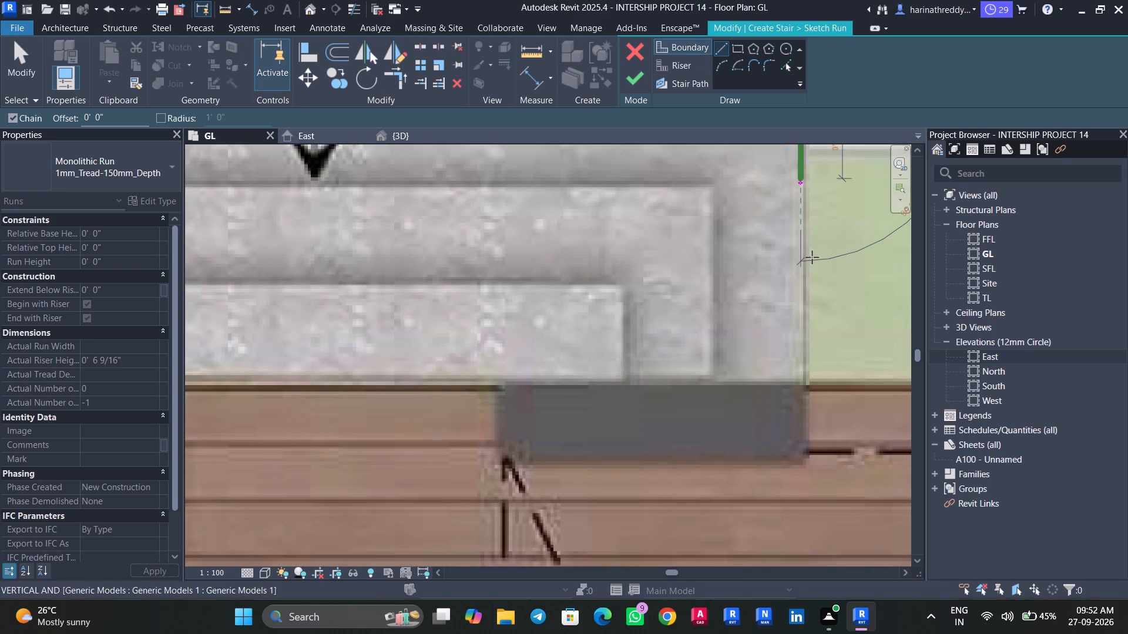
click(810, 385)
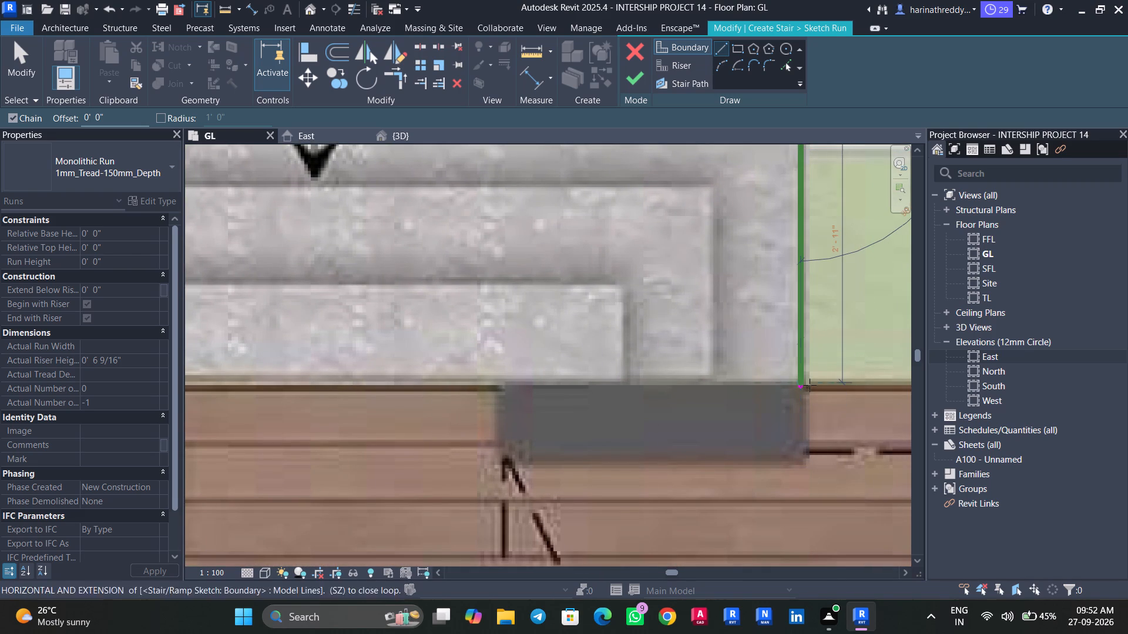
key(Escape)
key(Escape)
click(797, 352)
key(Right)
key(Escape)
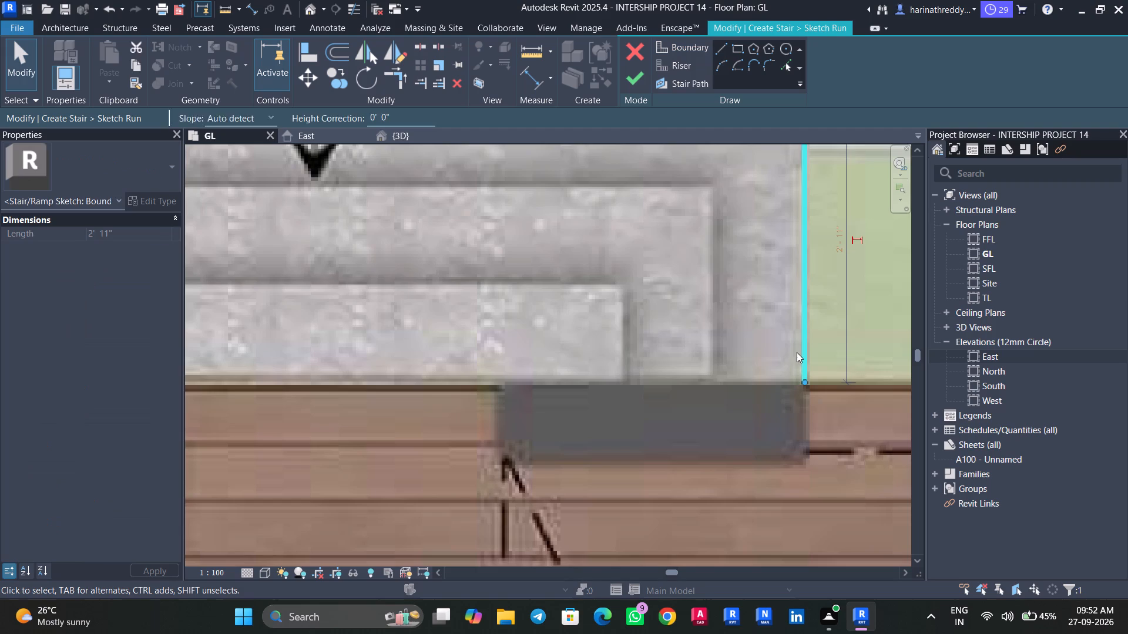
key(Escape)
scroll(736, 341, down, 2)
scroll(737, 345, up, 1)
scroll(737, 345, down, 2)
middle_drag(758, 363, 796, 374)
scroll(694, 313, down, 3)
middle_drag(706, 333, 742, 313)
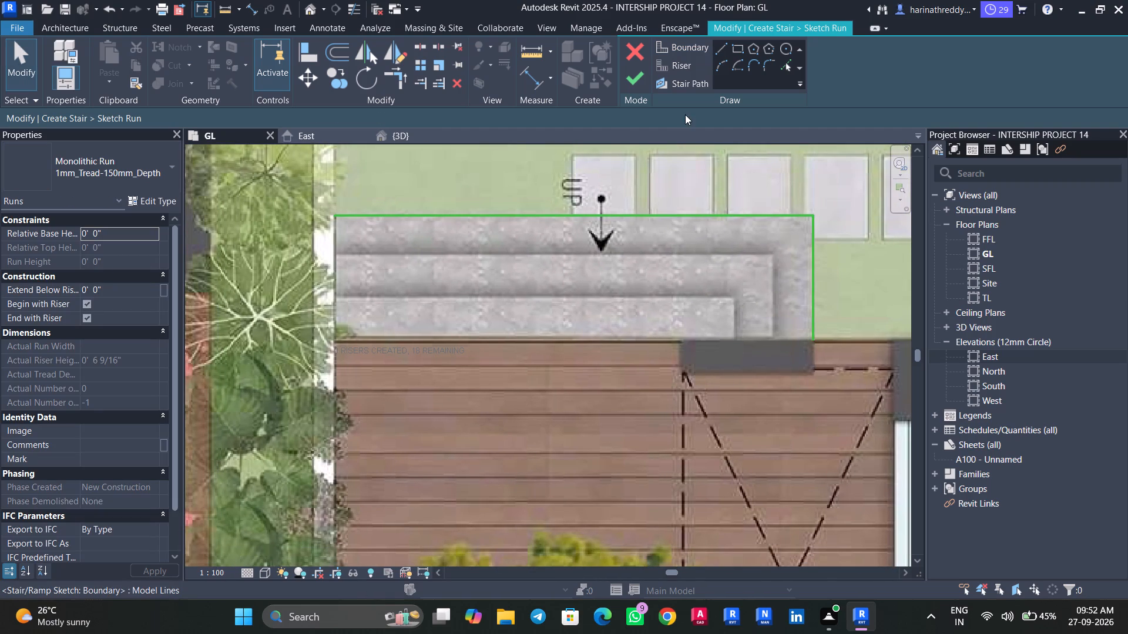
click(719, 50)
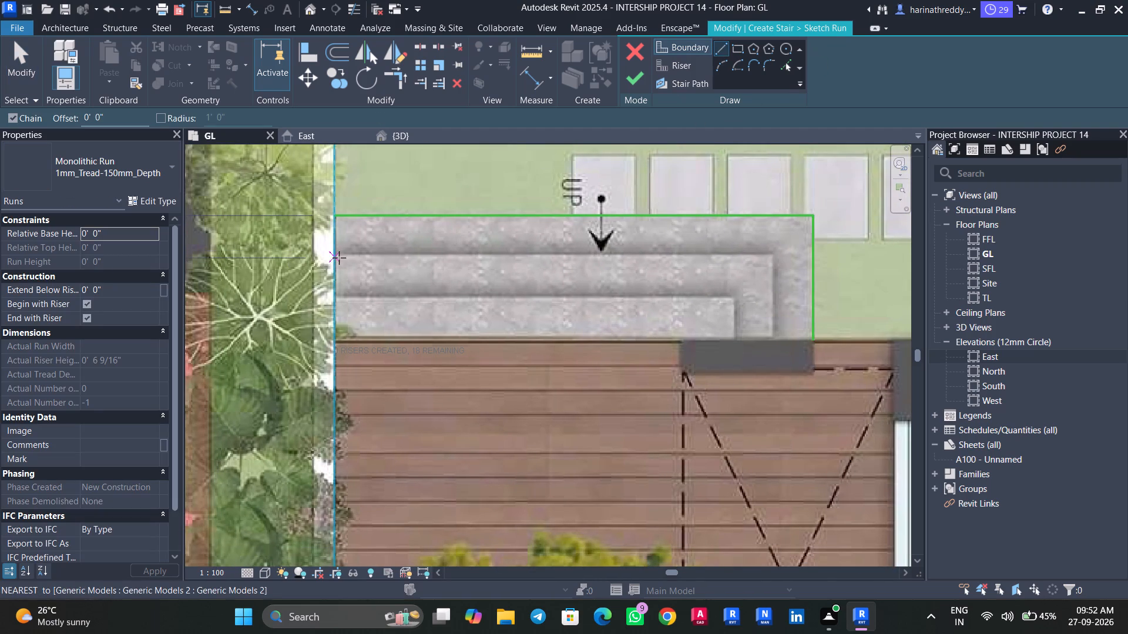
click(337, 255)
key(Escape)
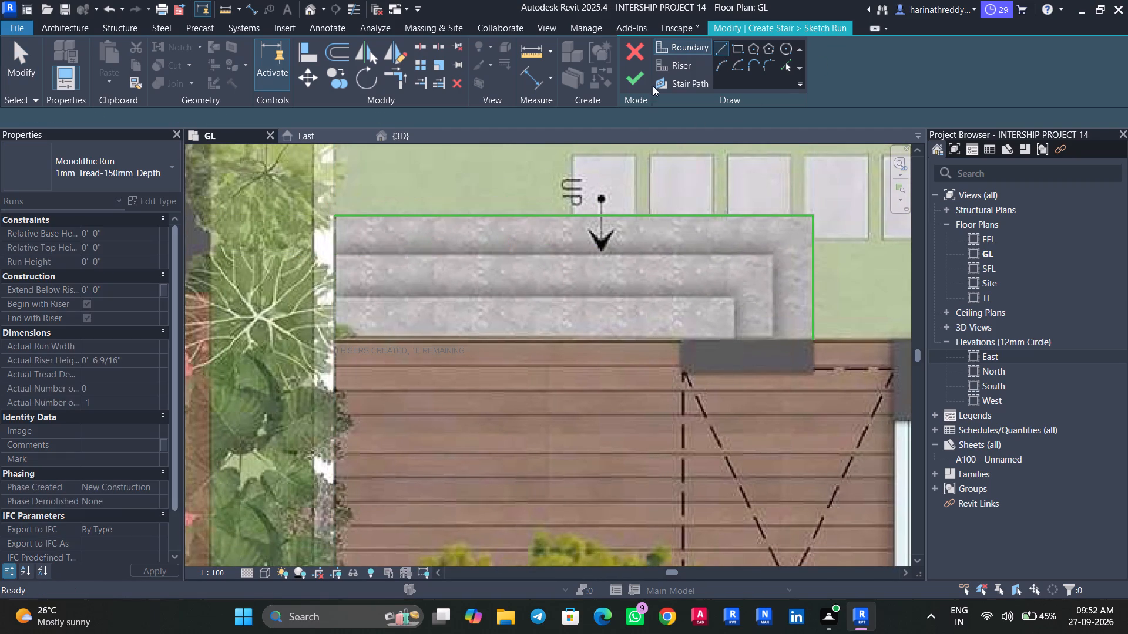
Sketch two riser lines along the inner tread edges of the steps, the outer one about 10' 3" long.
click(669, 66)
click(335, 253)
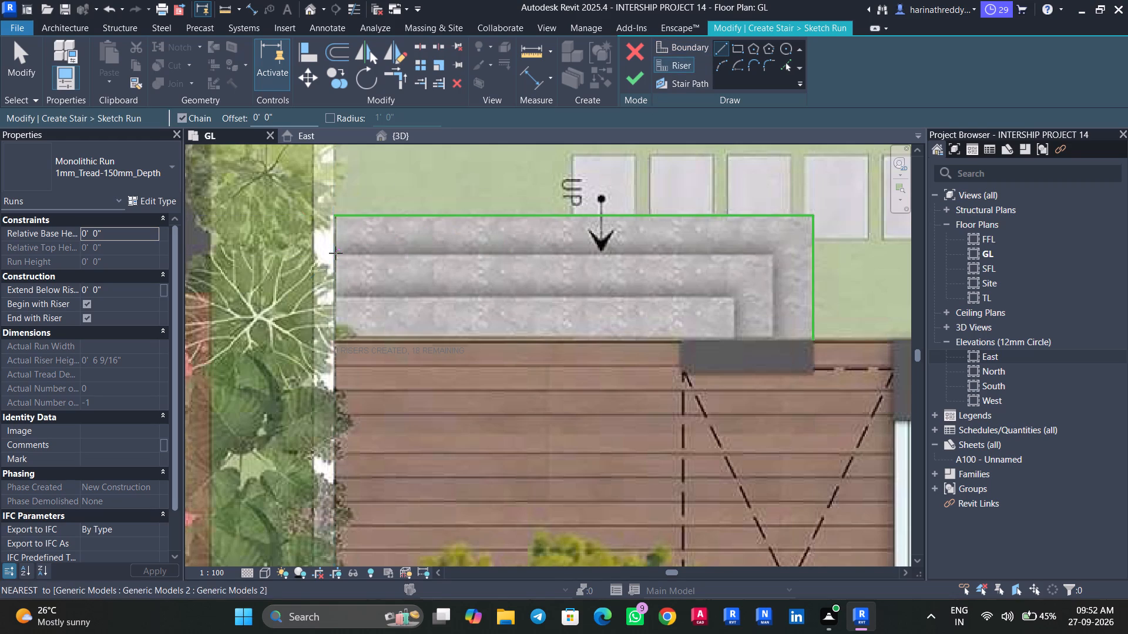
click(771, 255)
key(Escape)
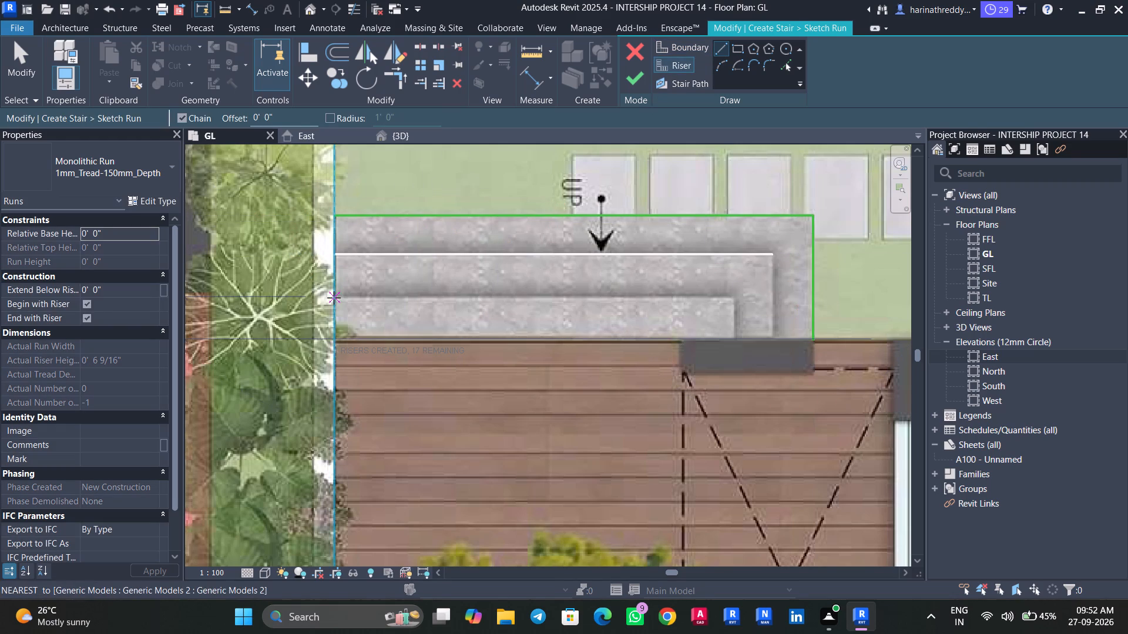
click(334, 298)
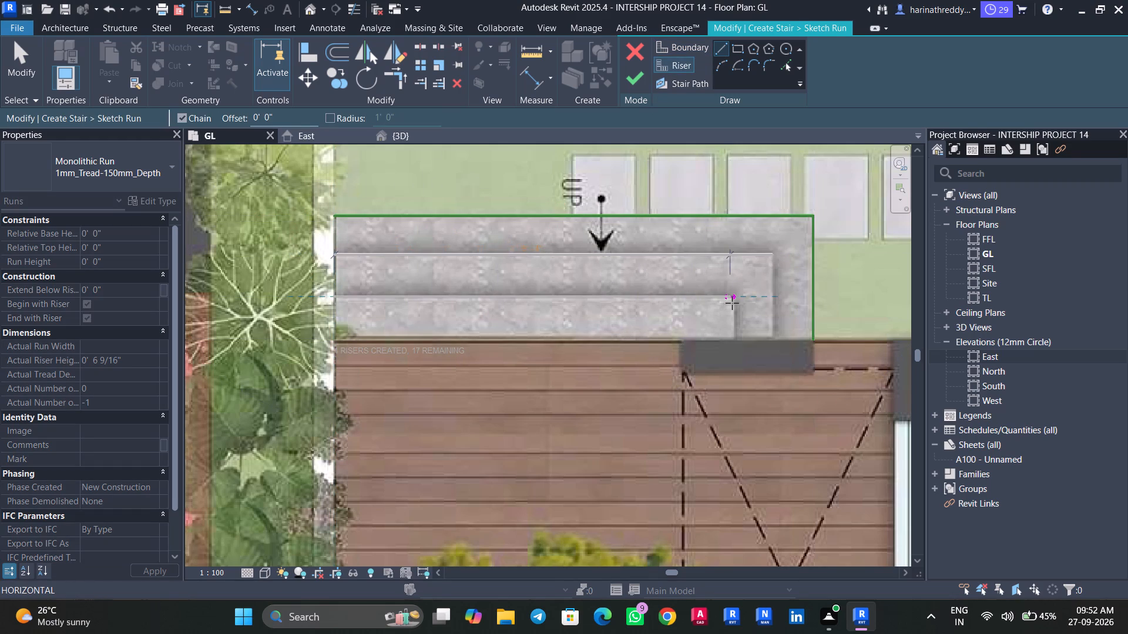
click(732, 303)
key(Escape)
Sketch the run boundary line beside the planting strip, from the outer corner of the steps to the deck edge.
click(691, 52)
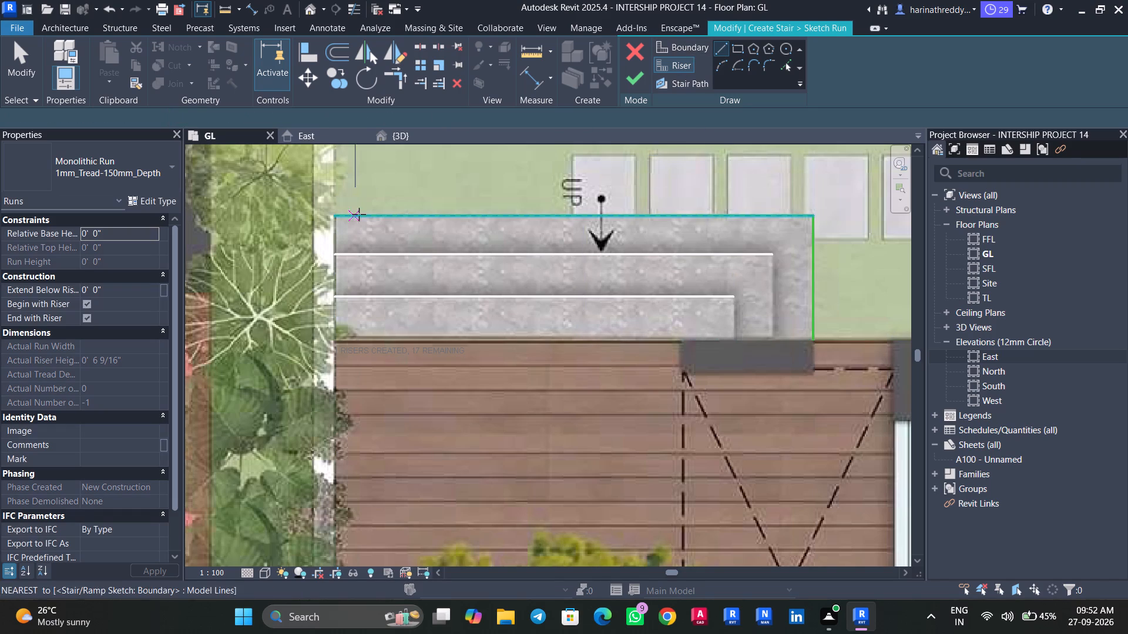
click(335, 215)
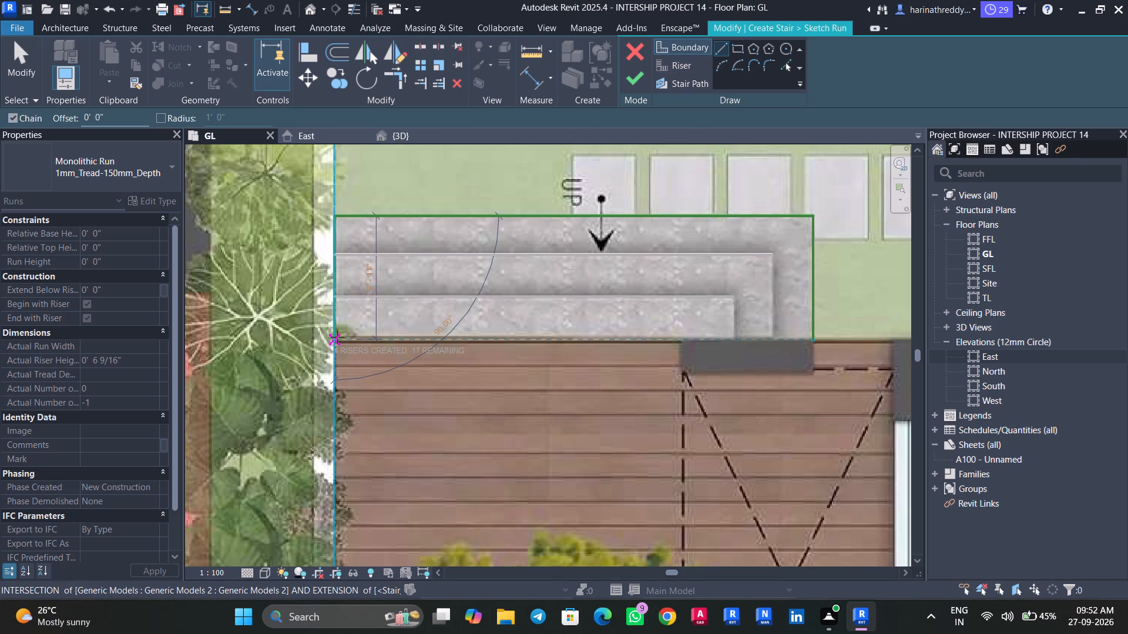
scroll(337, 338, up, 7)
click(333, 343)
key(Escape)
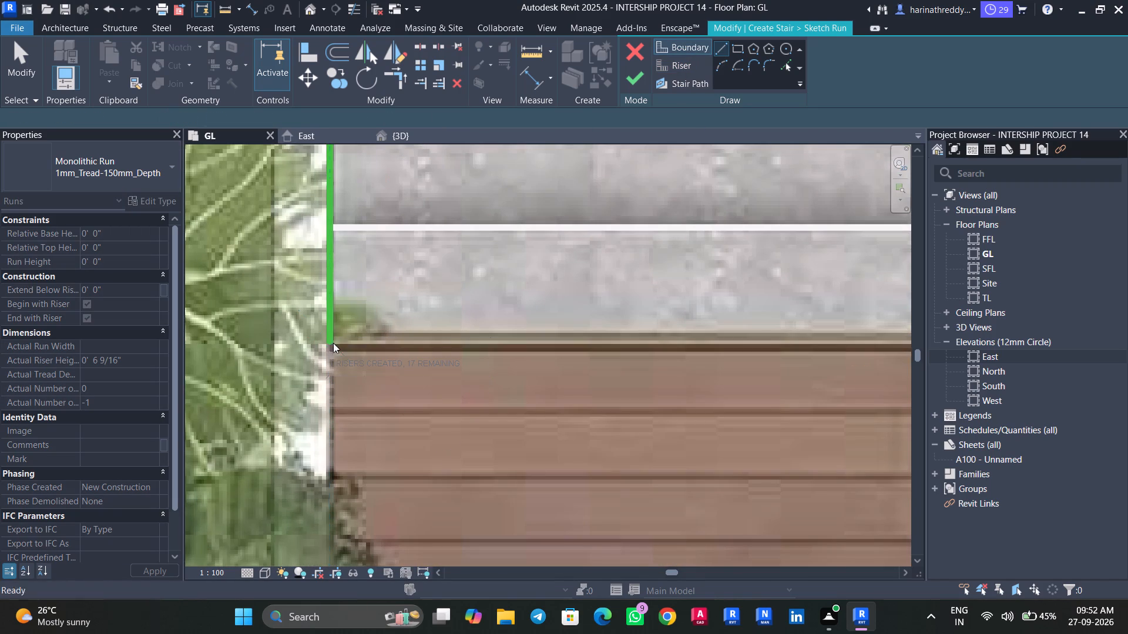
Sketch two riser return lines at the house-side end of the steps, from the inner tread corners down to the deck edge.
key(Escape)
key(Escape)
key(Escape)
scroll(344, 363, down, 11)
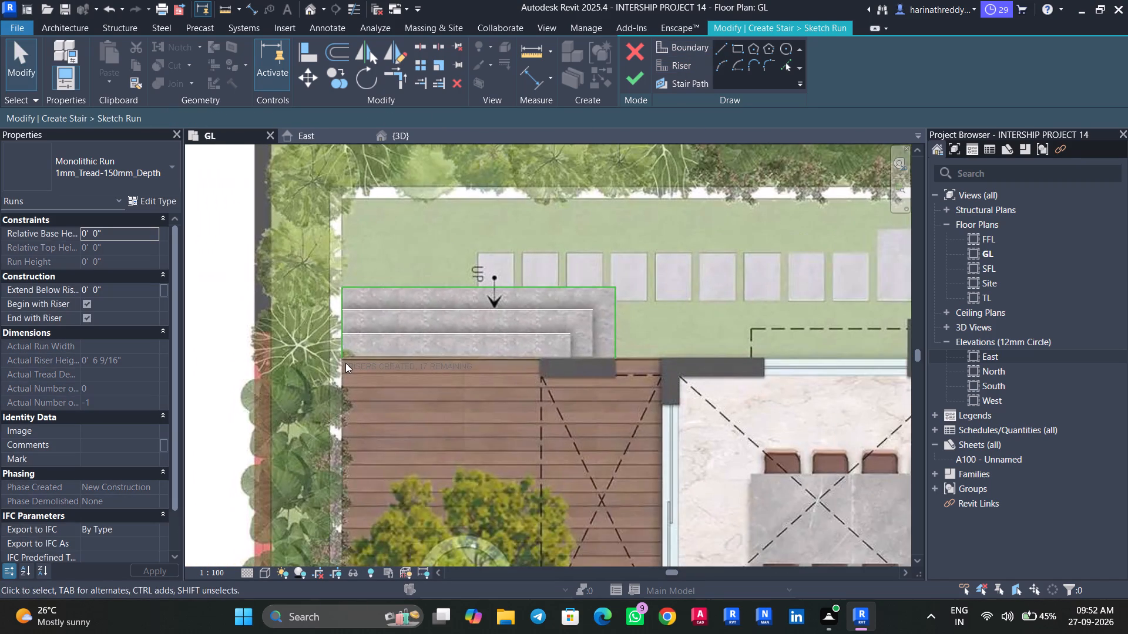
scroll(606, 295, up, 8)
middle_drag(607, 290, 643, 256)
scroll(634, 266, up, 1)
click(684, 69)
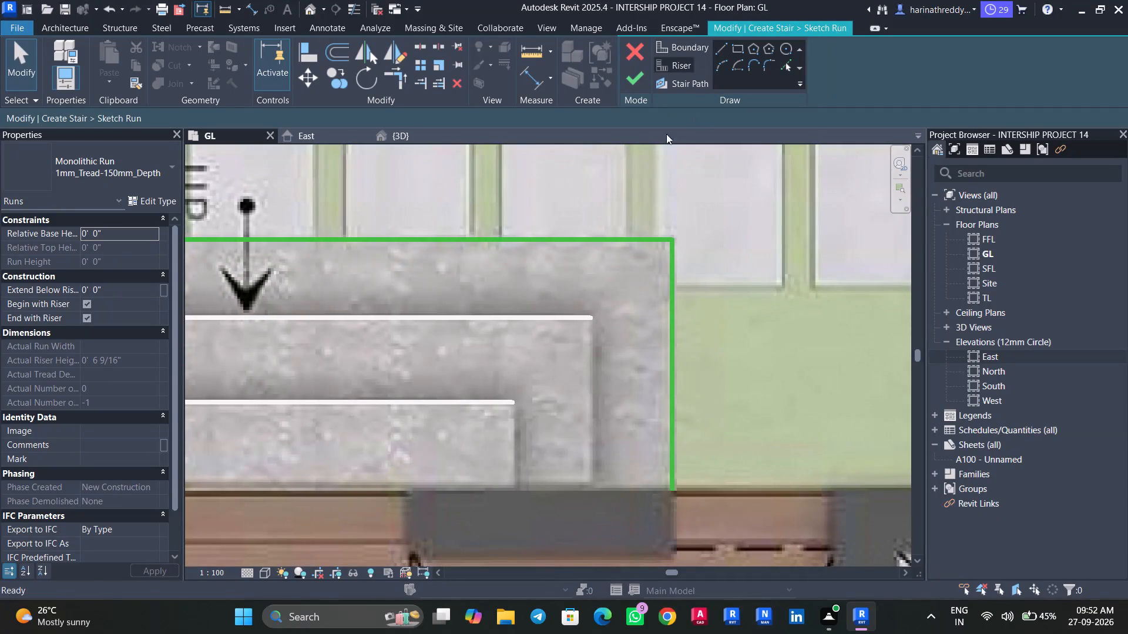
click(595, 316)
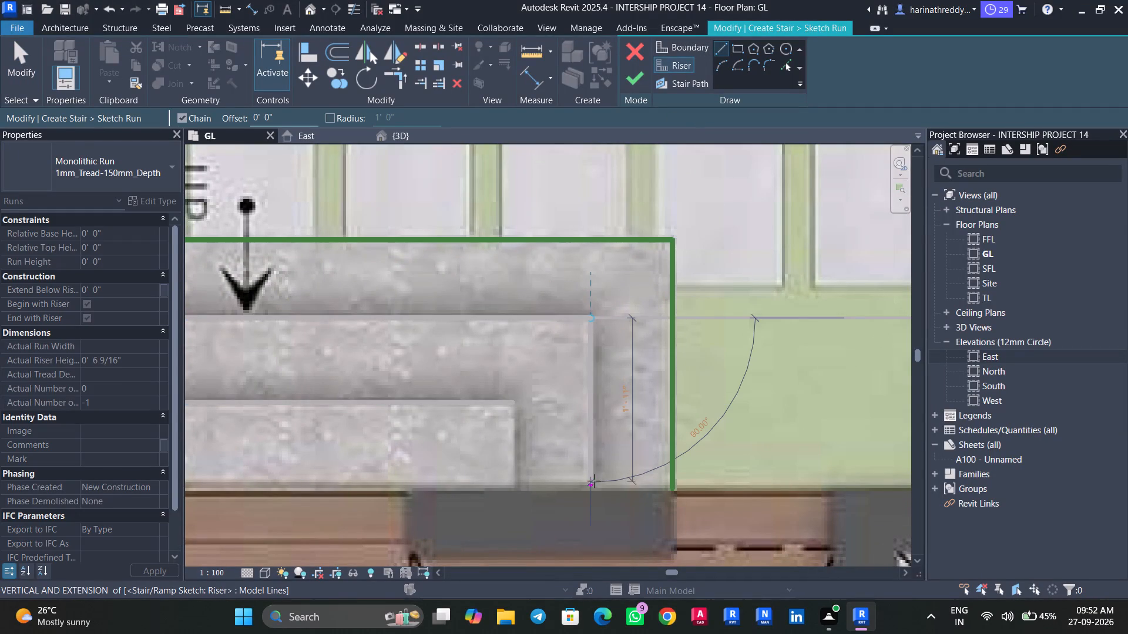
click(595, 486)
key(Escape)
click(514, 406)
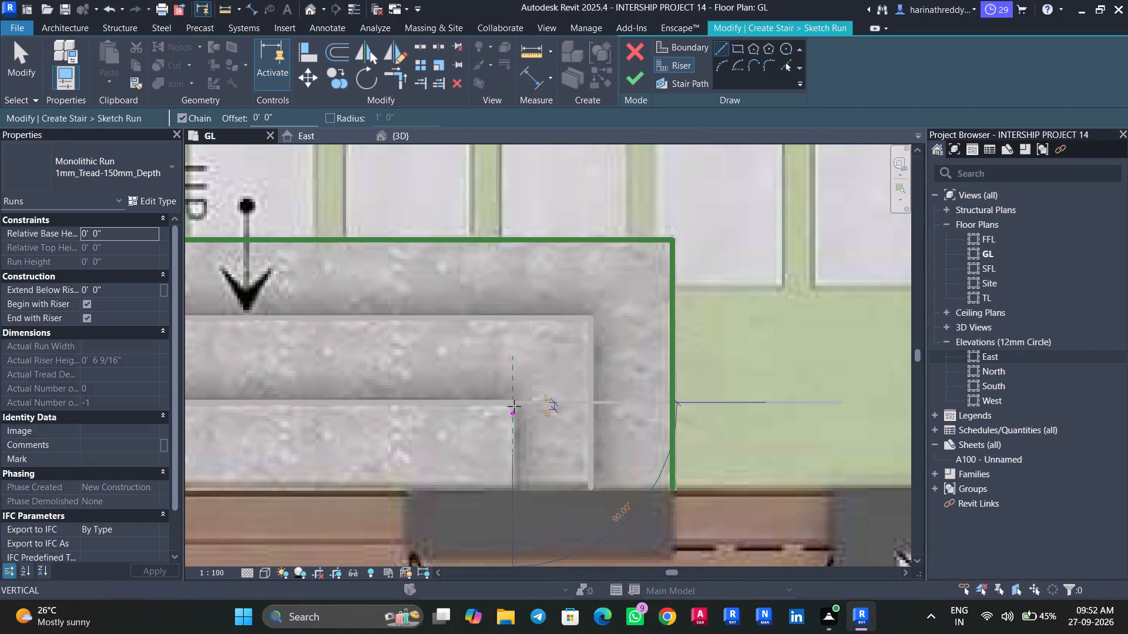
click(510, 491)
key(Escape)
Sketch a riser line along the deck edge, from the planting-strip boundary to the house-side boundary of the steps.
middle_drag(414, 487, 663, 420)
scroll(637, 422, down, 4)
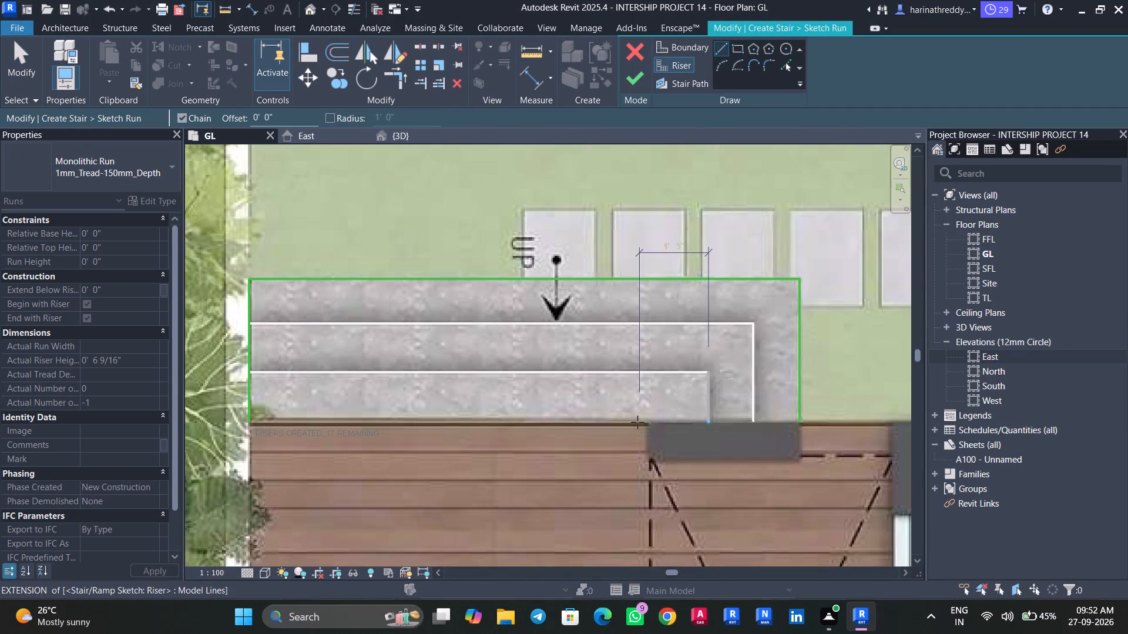
click(252, 420)
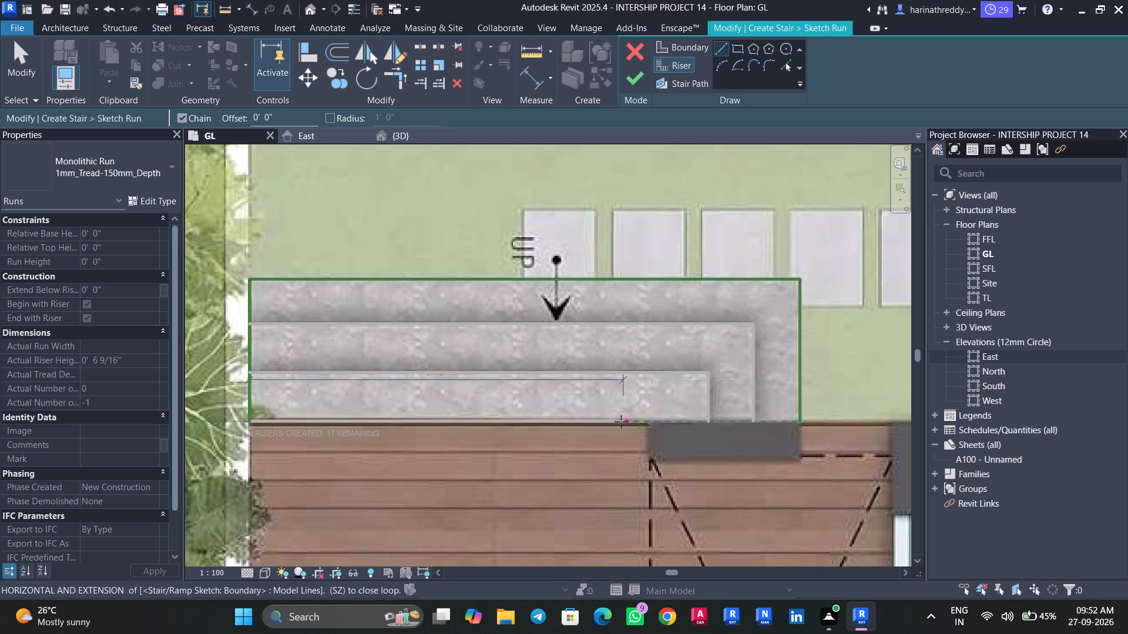
click(800, 424)
key(Escape)
key(Escape)
scroll(706, 412, up, 7)
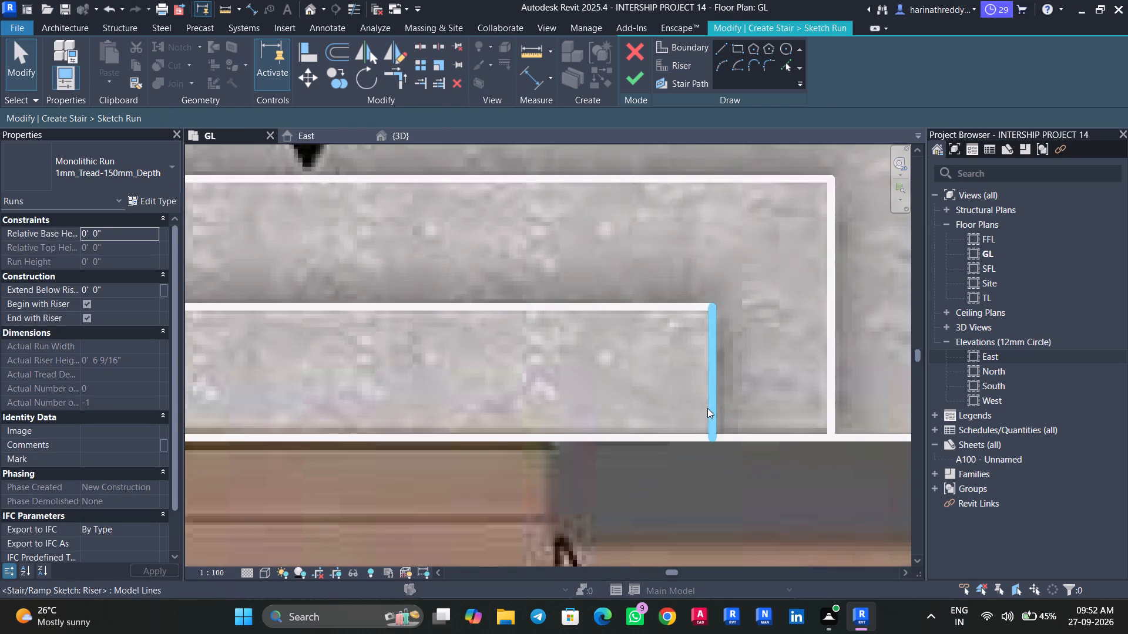
scroll(773, 391, down, 5)
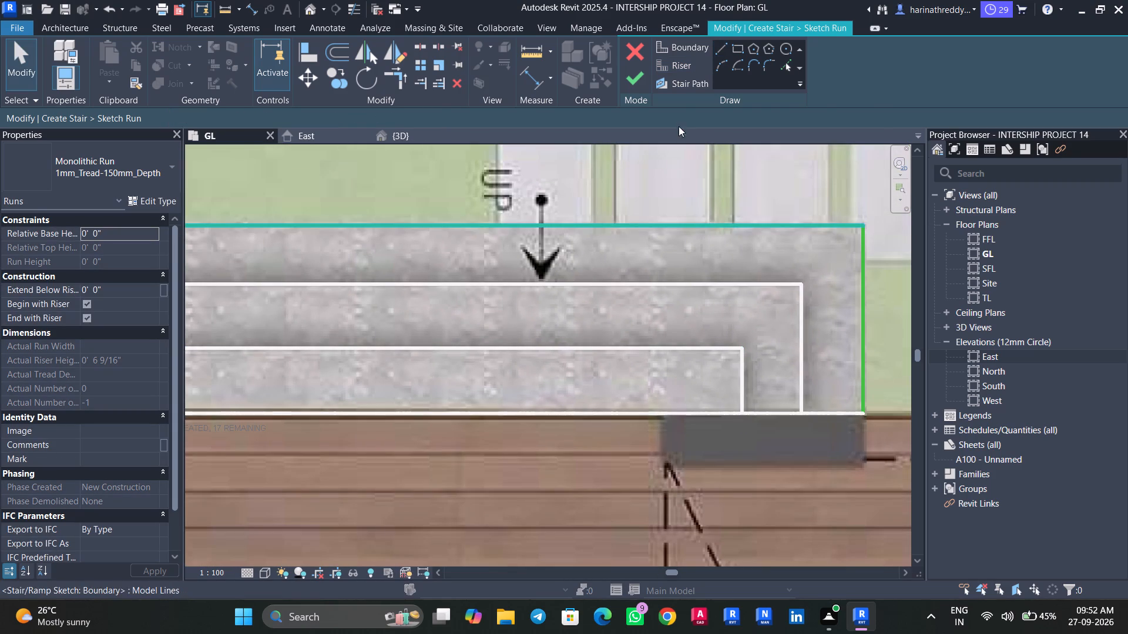
Sketch the stair path line across the treads, from the deck edge to the steps' outer long edge.
click(679, 85)
click(407, 413)
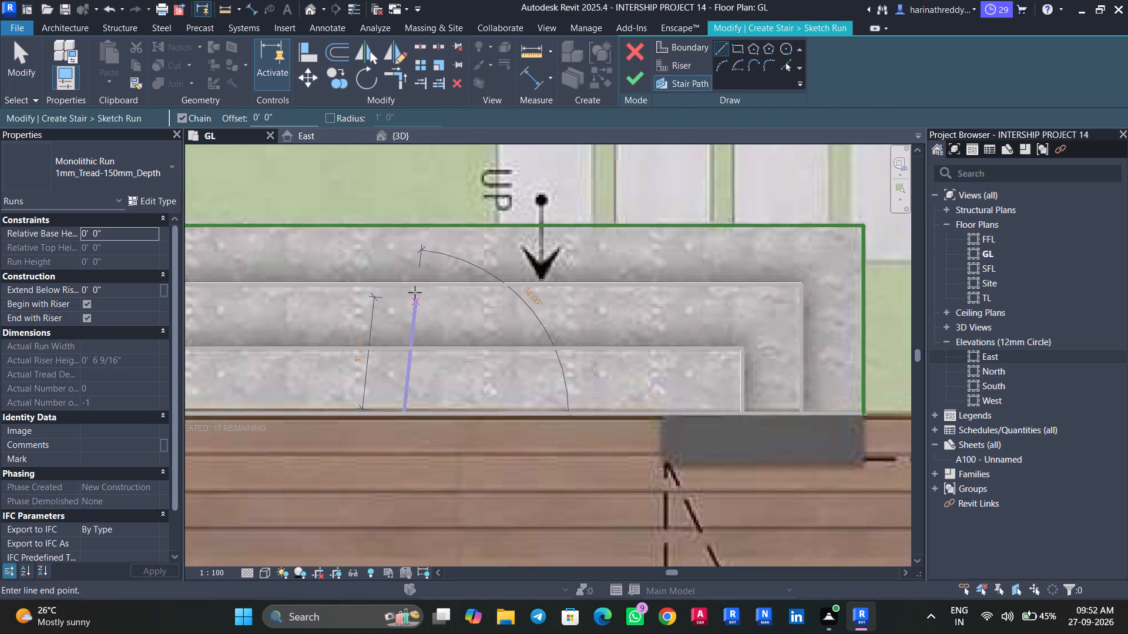
click(400, 221)
key(Escape)
key(Escape)
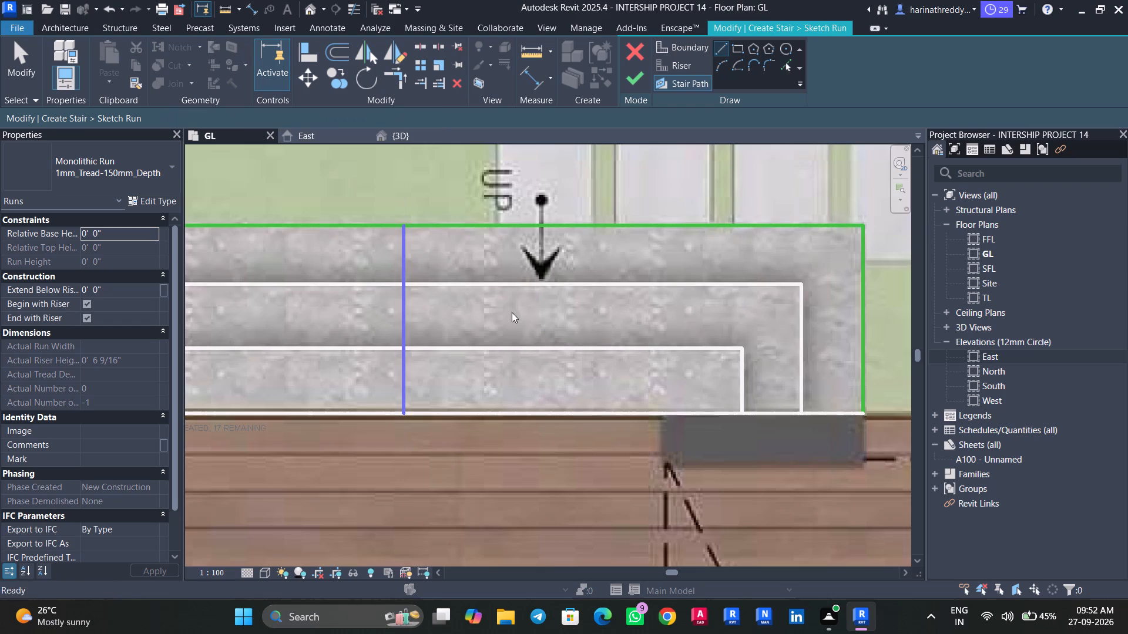
scroll(522, 325, down, 7)
middle_drag(549, 329, 631, 307)
scroll(599, 311, up, 5)
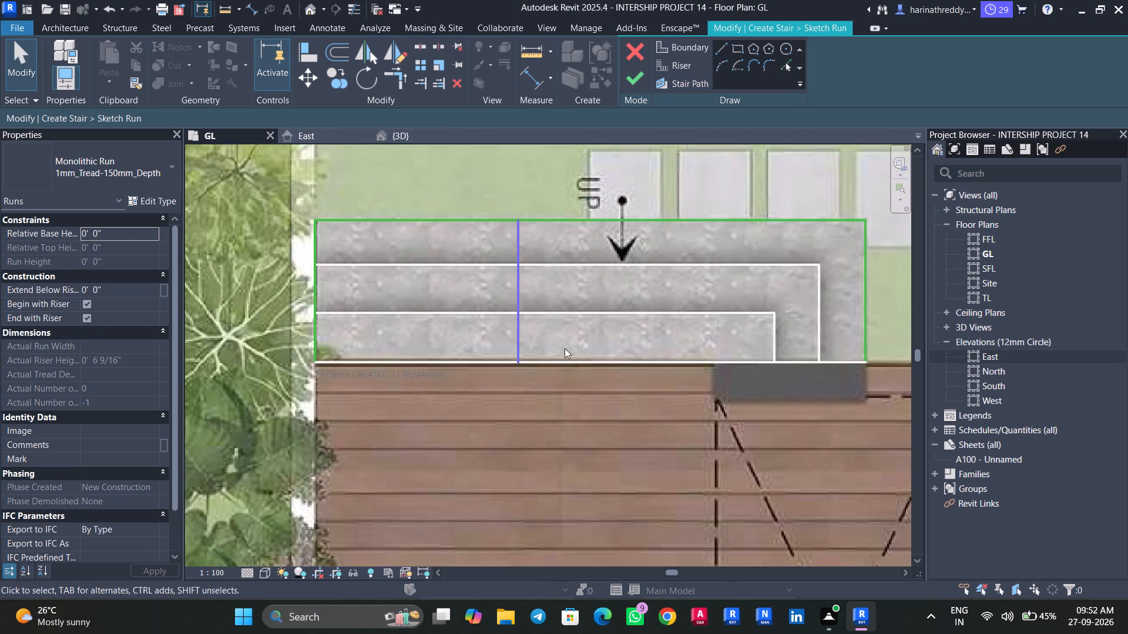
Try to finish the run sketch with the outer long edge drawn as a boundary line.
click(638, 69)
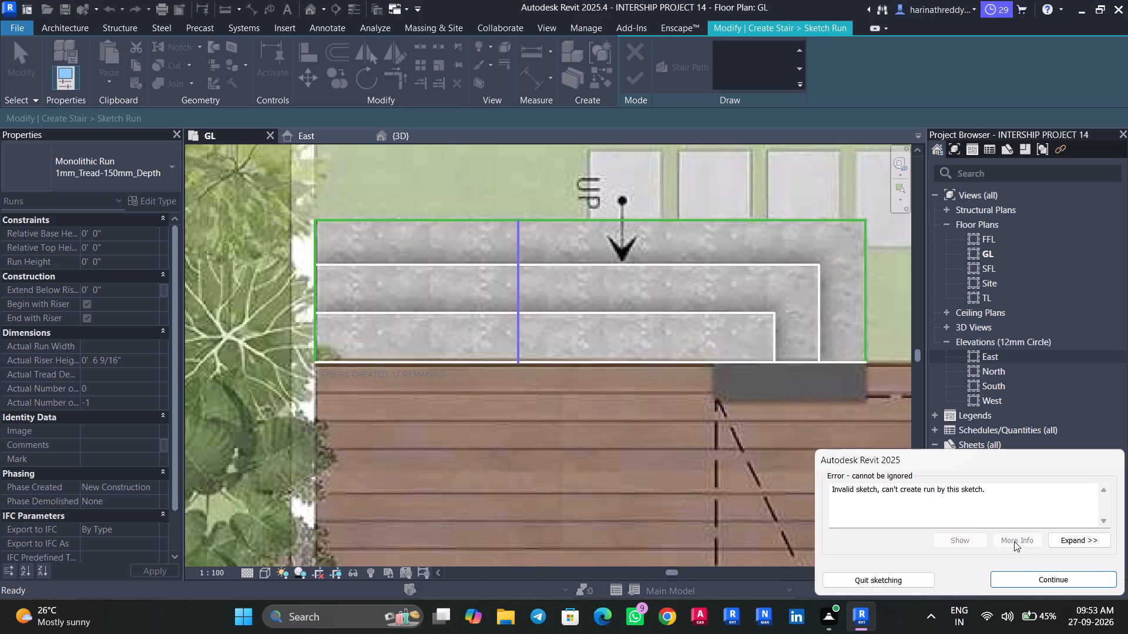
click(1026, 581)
Examine how the riser lines meet the boundary line on the planting-strip side of the steps.
scroll(345, 331, up, 9)
middle_drag(341, 343, 526, 354)
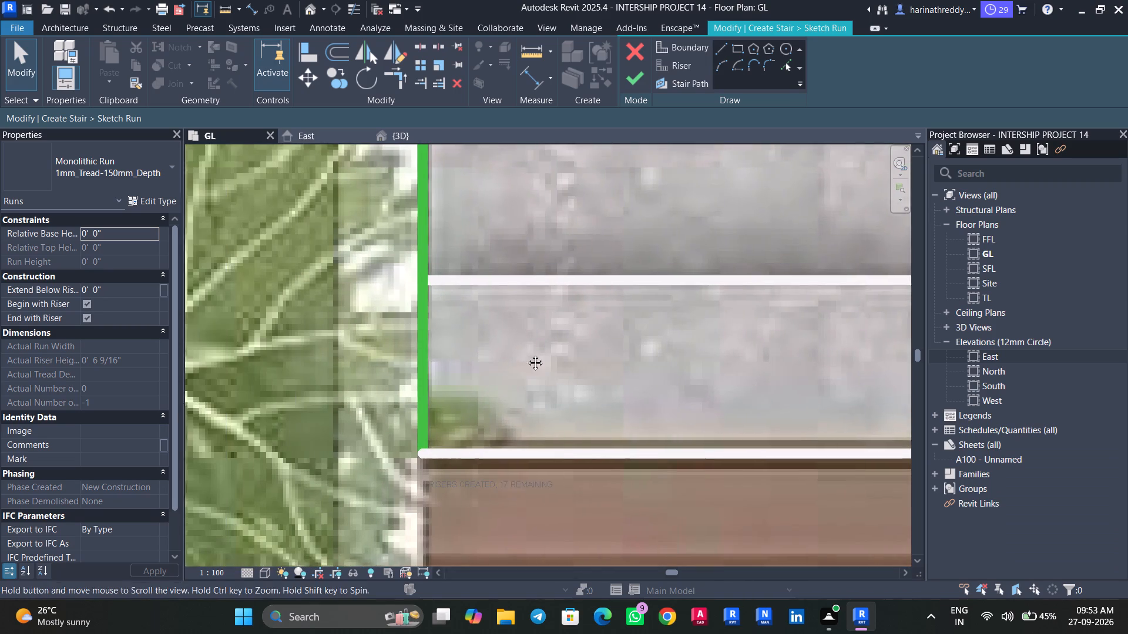
middle_drag(526, 354, 549, 356)
click(474, 343)
scroll(517, 343, down, 6)
middle_drag(521, 346, 536, 422)
key(Escape)
click(543, 388)
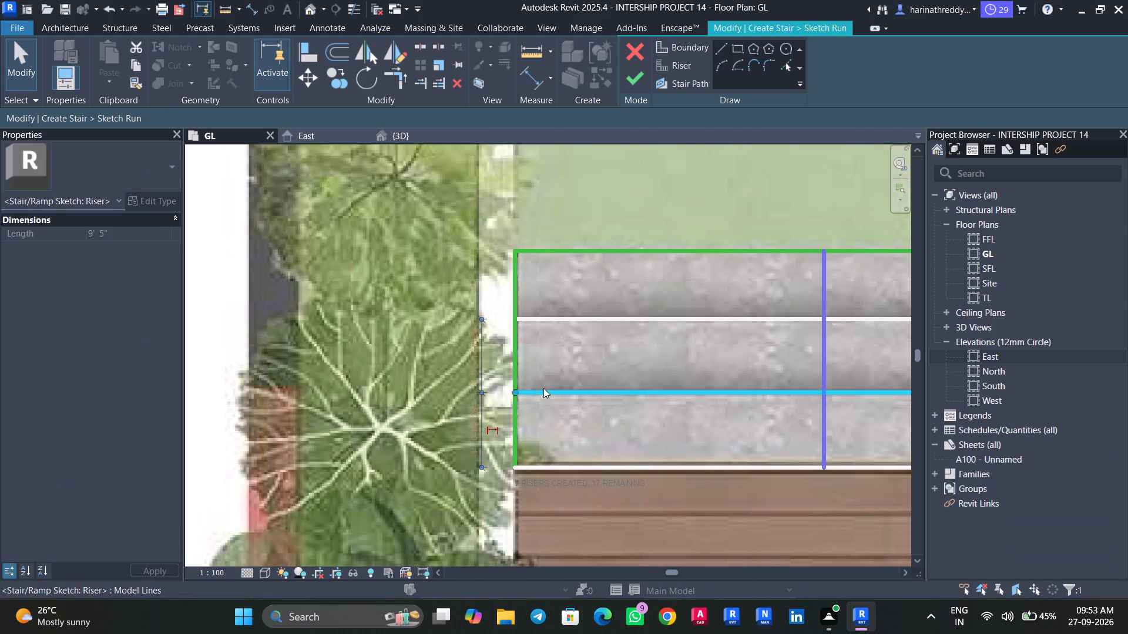
key(Escape)
click(546, 319)
key(Escape)
scroll(546, 277, up, 1)
middle_drag(546, 276, 542, 348)
Replace the boundary line on the steps' outer long edge with a riser line spanning the two end boundaries.
click(549, 313)
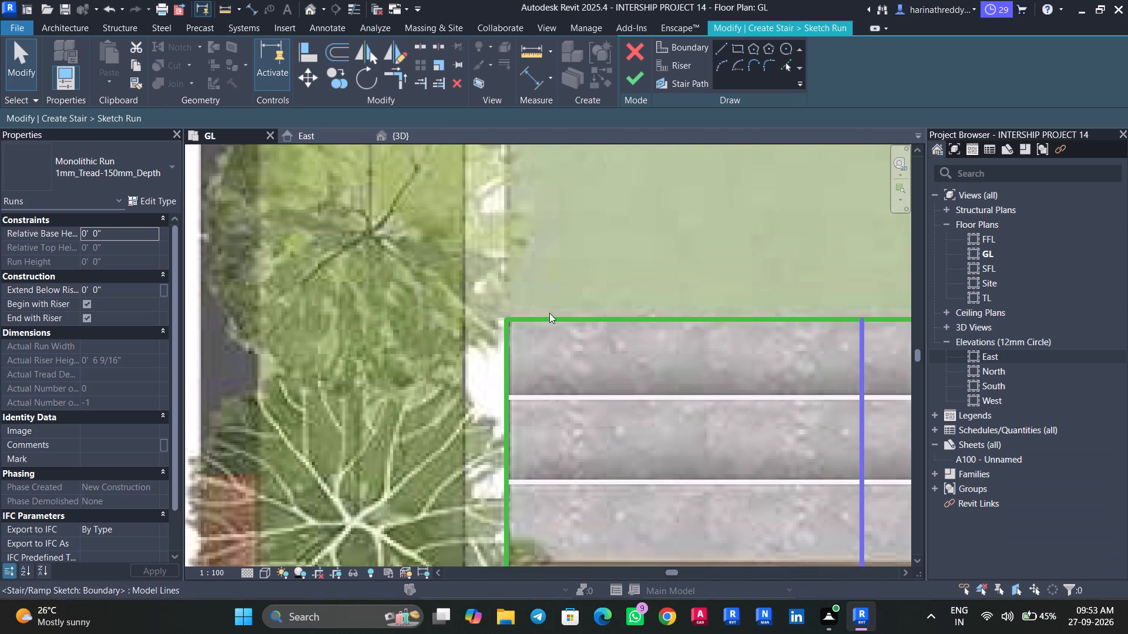
click(563, 312)
click(603, 310)
click(605, 314)
scroll(609, 322, down, 8)
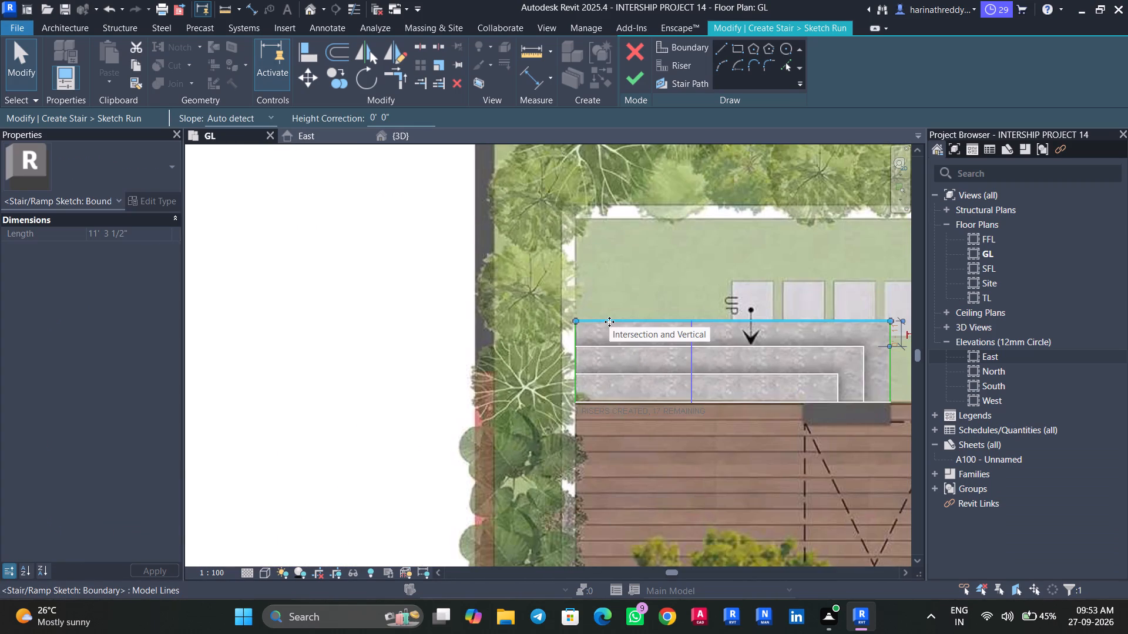
key(Delete)
click(684, 73)
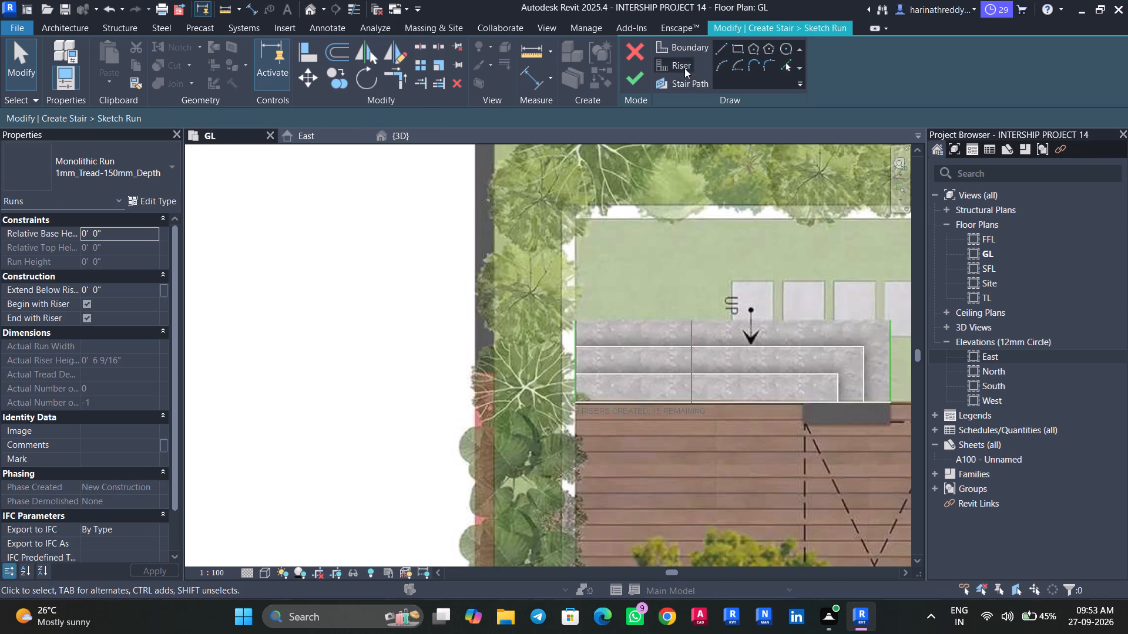
click(684, 68)
click(571, 322)
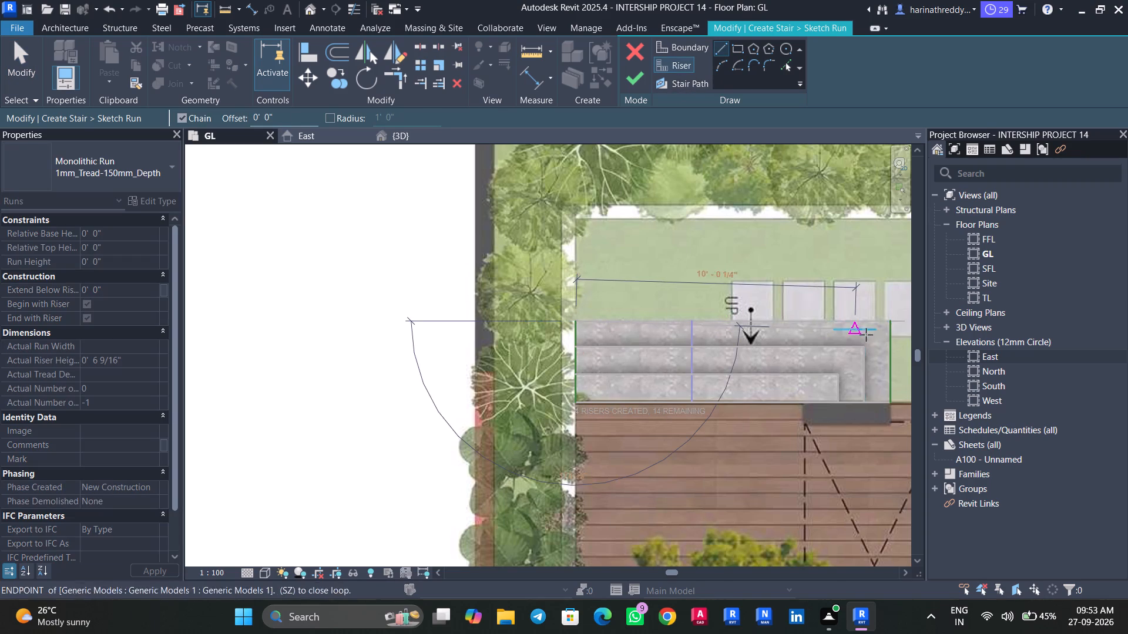
click(892, 324)
key(Escape)
key(Escape)
key(Escape)
scroll(702, 372, up, 5)
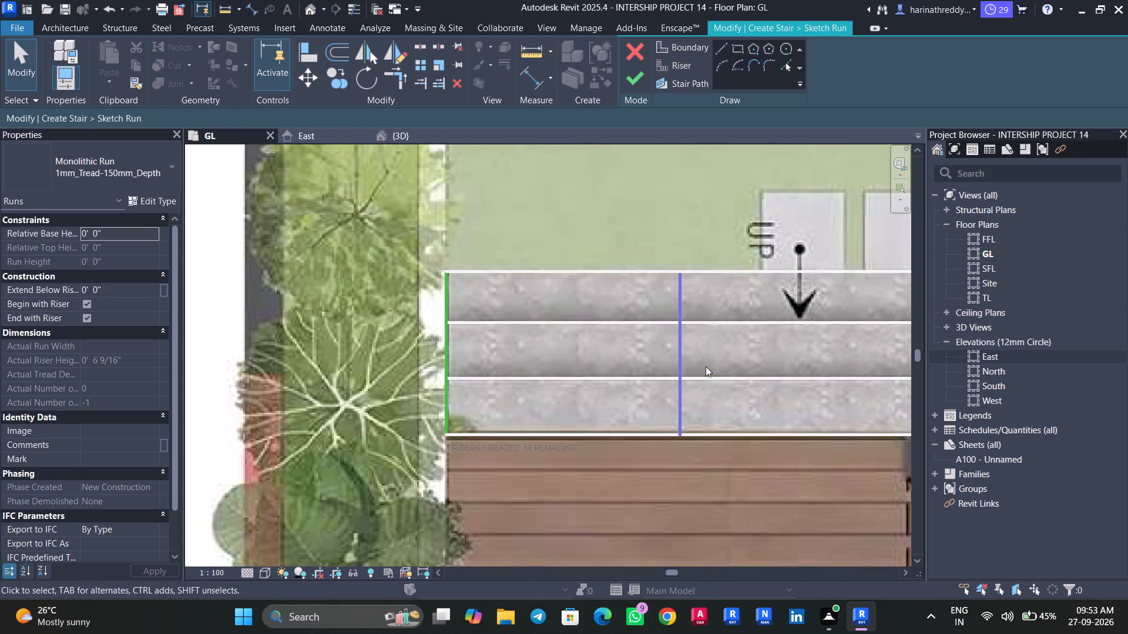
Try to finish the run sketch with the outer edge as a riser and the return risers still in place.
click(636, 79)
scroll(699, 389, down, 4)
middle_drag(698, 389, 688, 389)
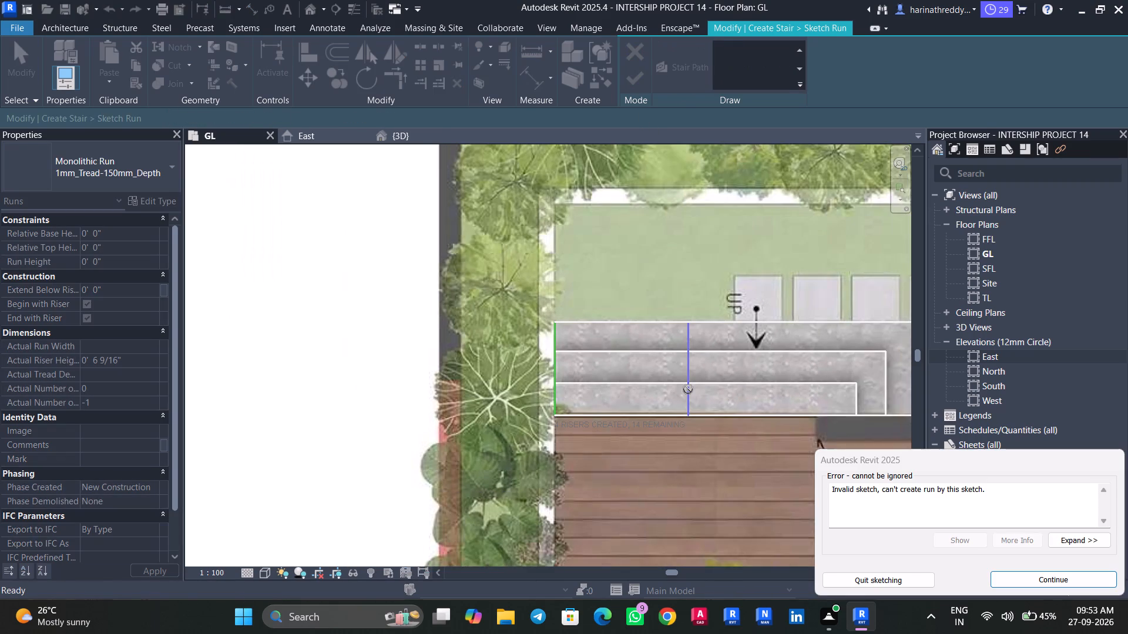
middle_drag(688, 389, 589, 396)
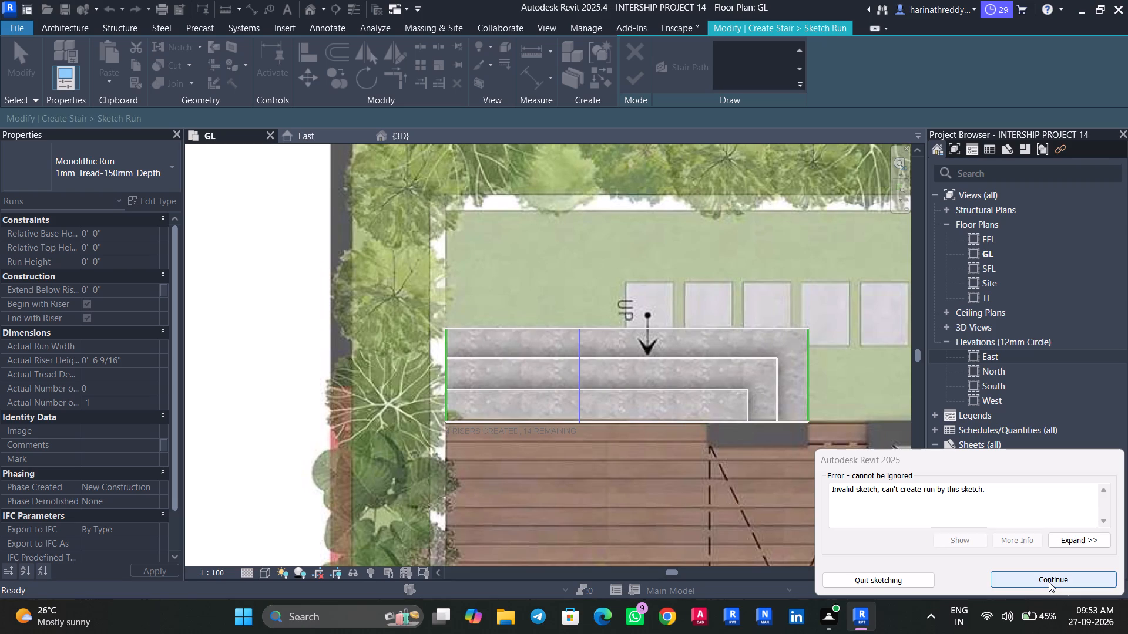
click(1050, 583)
Delete the two riser return lines and the boundary line at the house-side end of the steps.
scroll(794, 412, up, 4)
key(Escape)
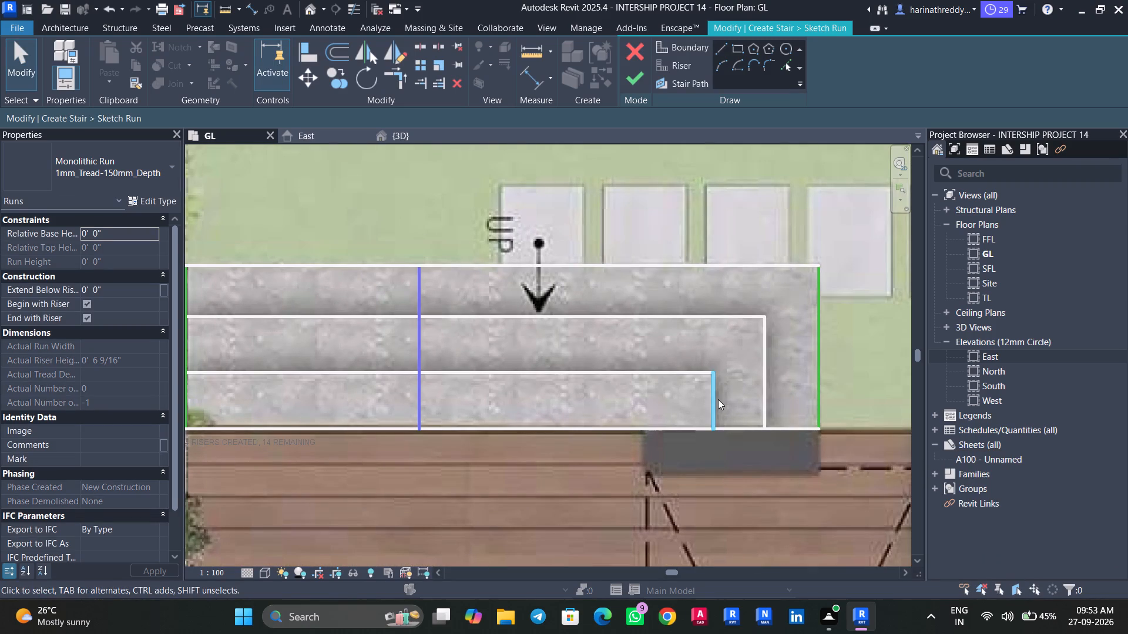
click(718, 399)
key(Delete)
click(770, 383)
key(Delete)
click(829, 367)
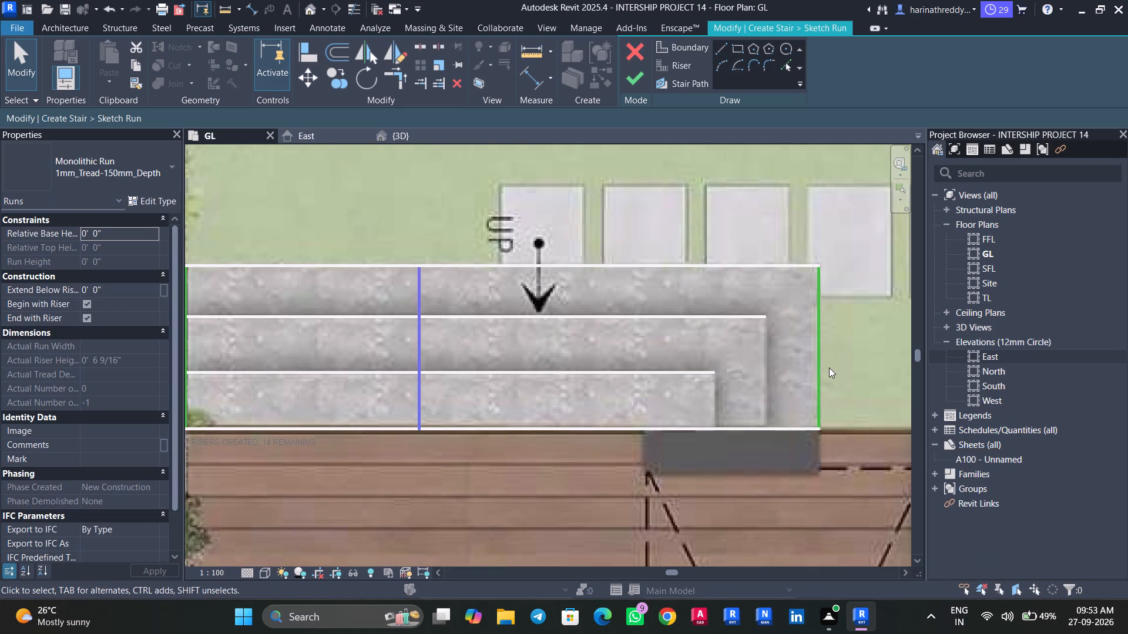
click(824, 364)
key(Delete)
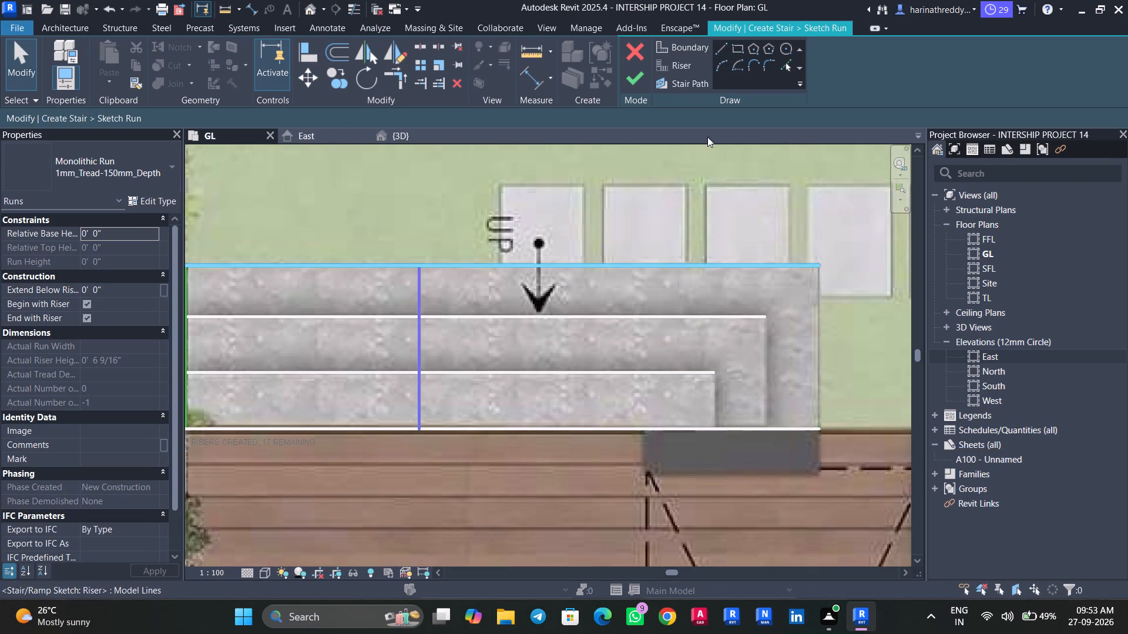
Sketch a run boundary line through the innermost tread's house-side end, from the deck edge to the outer riser.
click(681, 49)
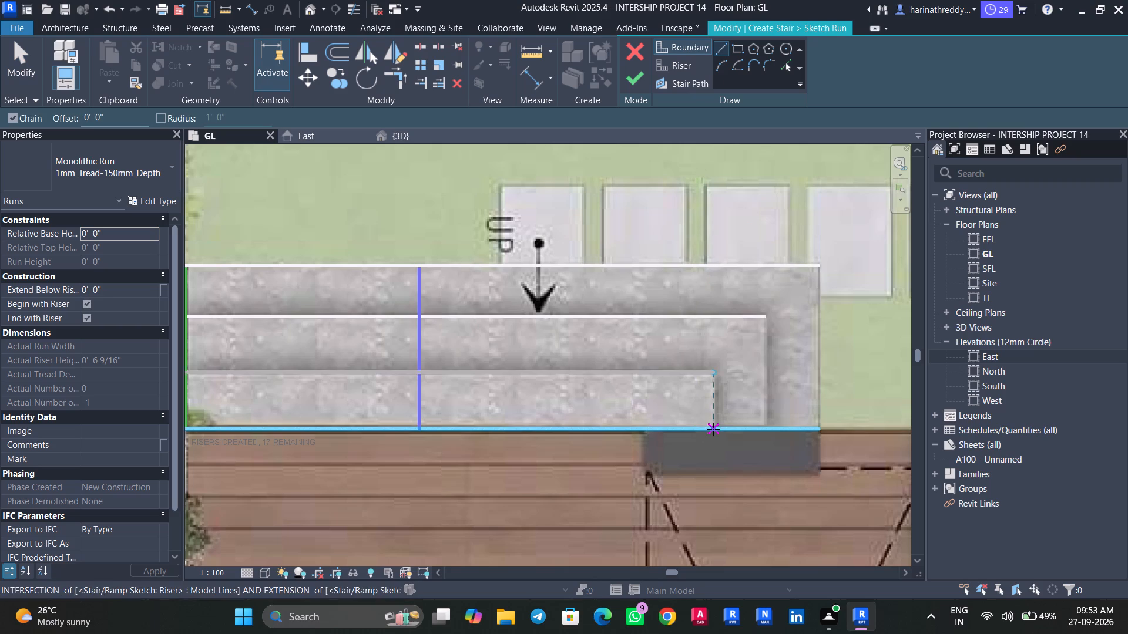
drag(713, 429, 713, 424)
click(706, 265)
key(Escape)
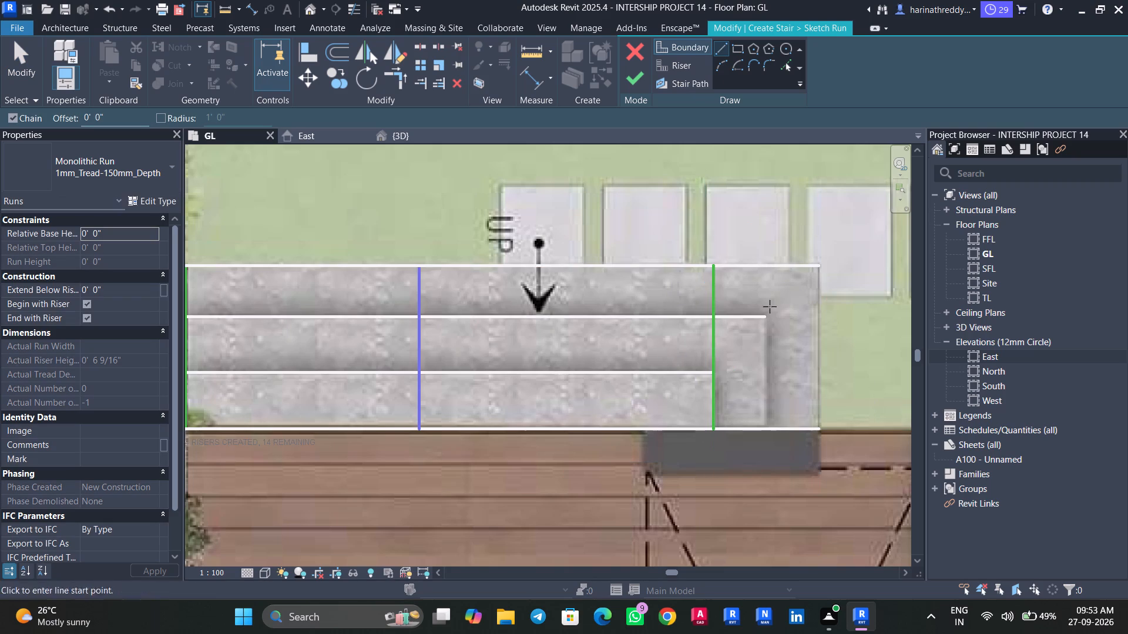
key(Escape)
key(Escape)
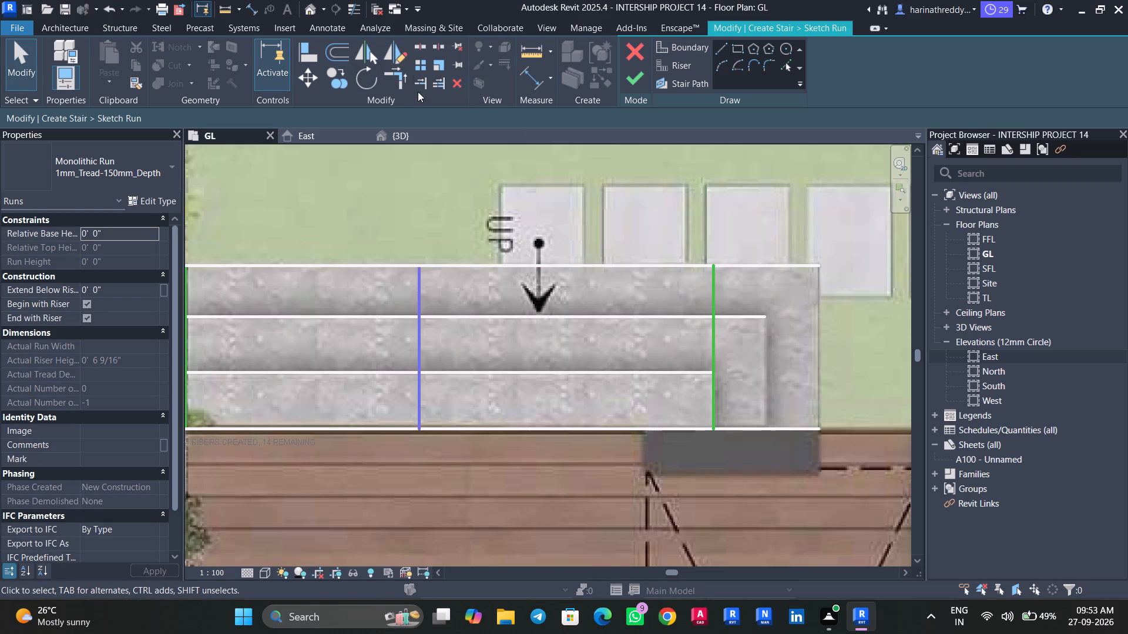
Trim the outer, middle and deck-edge riser lines back to the new house-side boundary line.
click(440, 84)
click(627, 265)
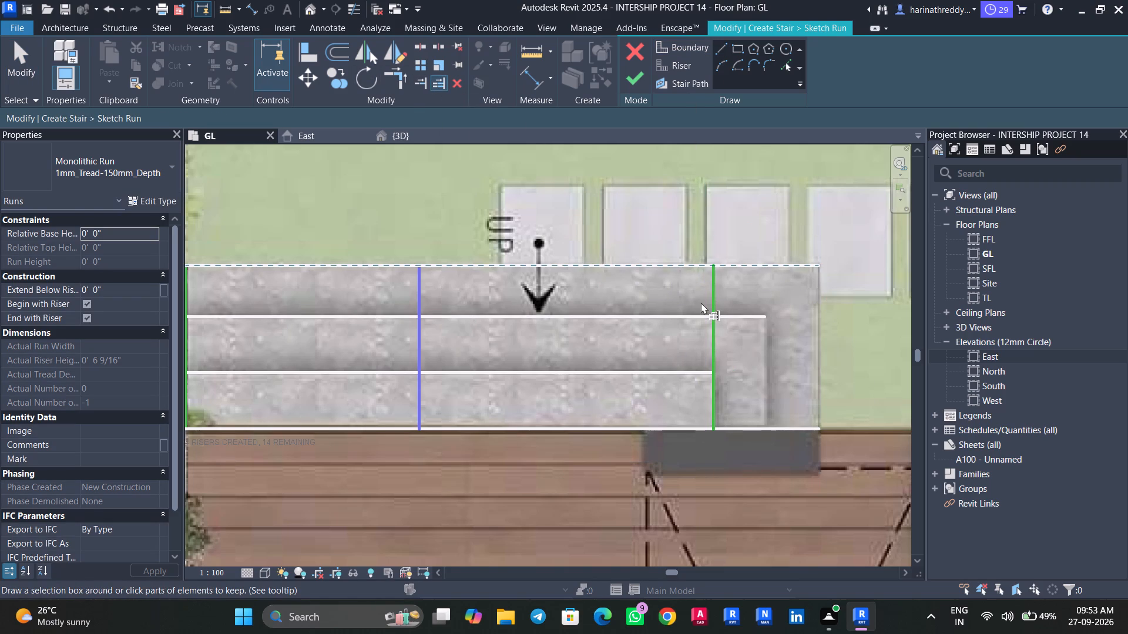
click(713, 304)
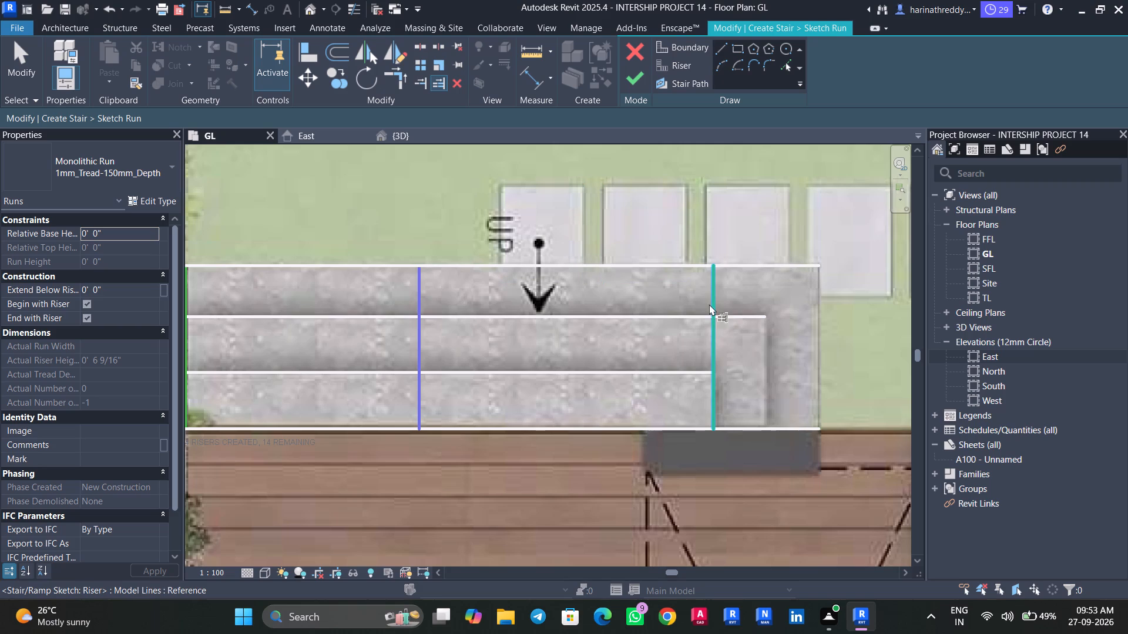
click(715, 300)
click(657, 265)
click(686, 316)
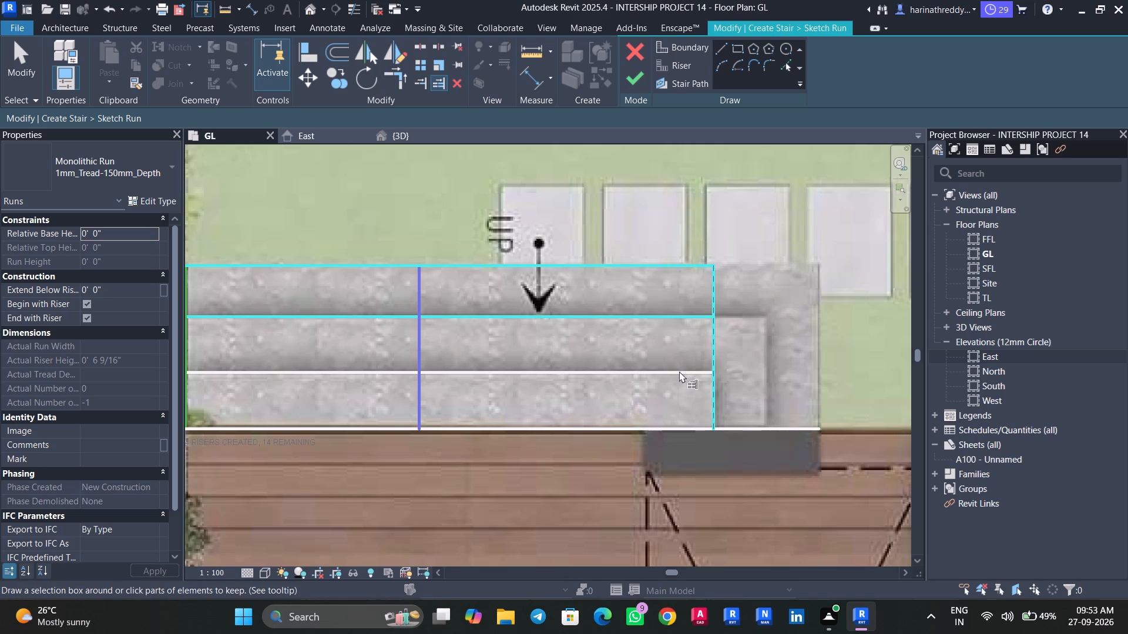
click(690, 431)
key(Escape)
Finish the run sketch for the deck steps with four risers between the two end boundaries.
scroll(649, 346, down, 4)
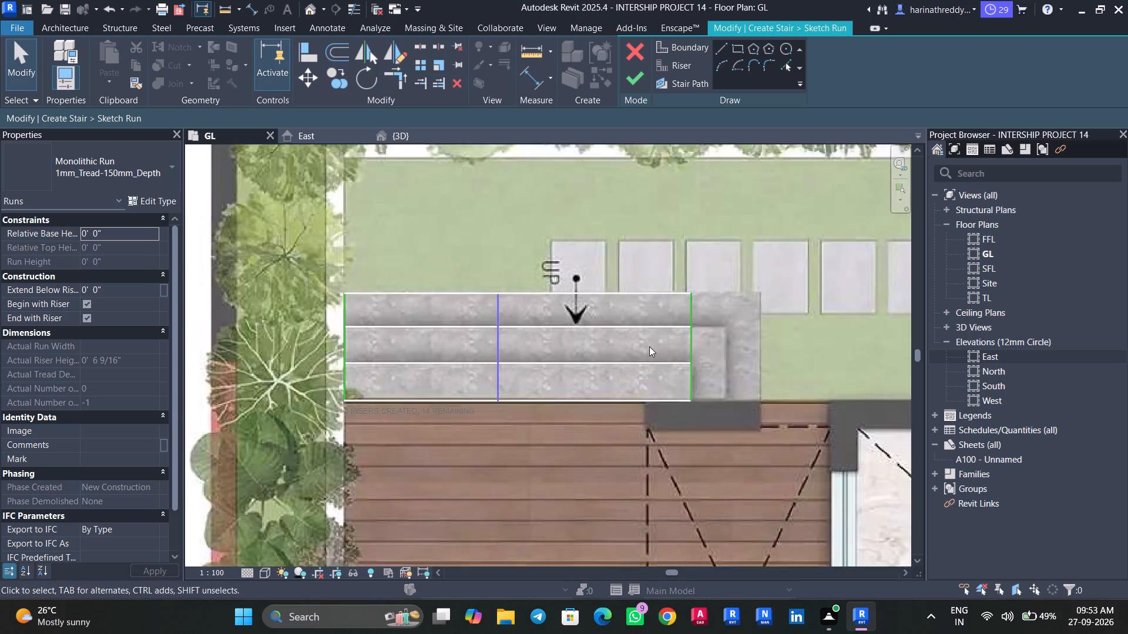
scroll(649, 346, down, 3)
key(Escape)
key(Escape)
scroll(533, 287, up, 5)
middle_drag(569, 280, 610, 275)
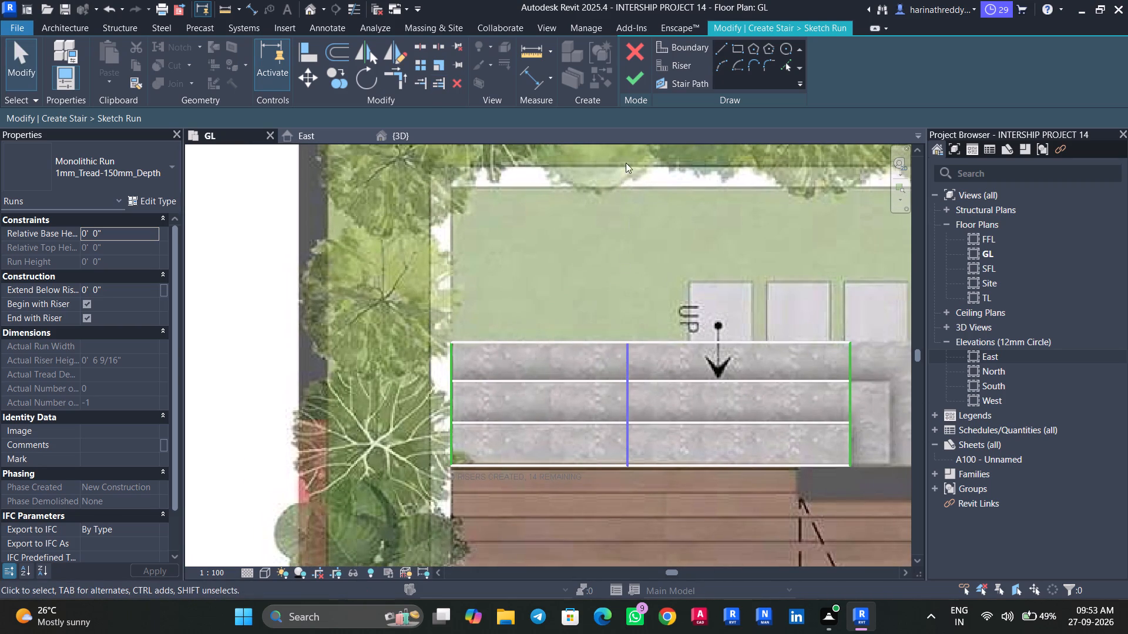
click(634, 85)
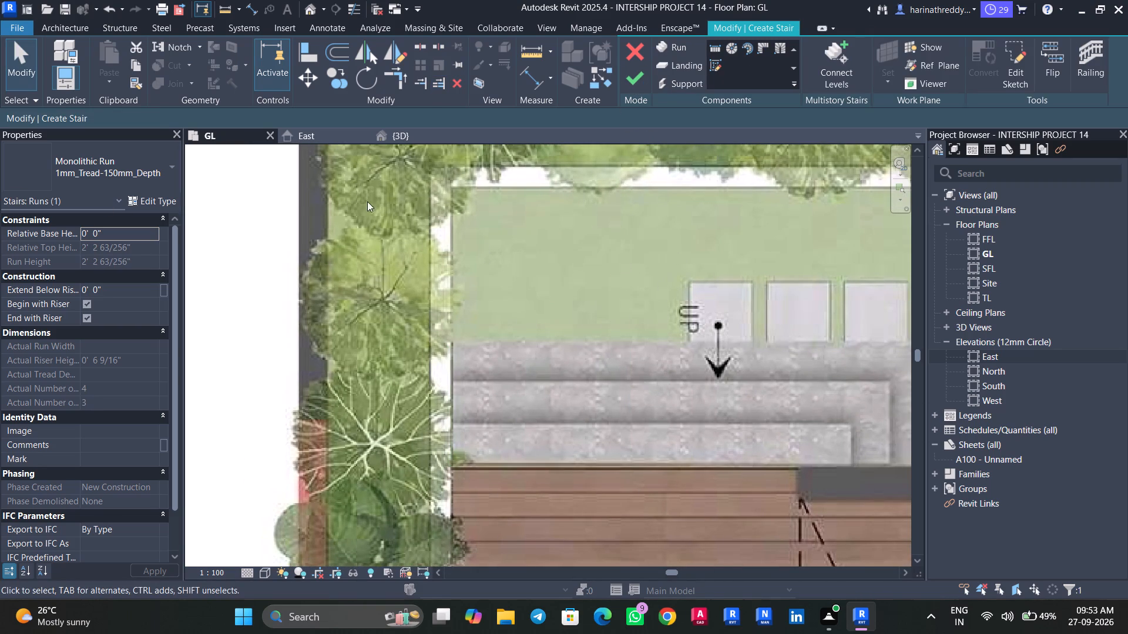
Examine the deck steps run in the 3D view from several angles, close up beside the stepping stones.
click(414, 134)
shift+middle_drag(461, 390, 510, 418)
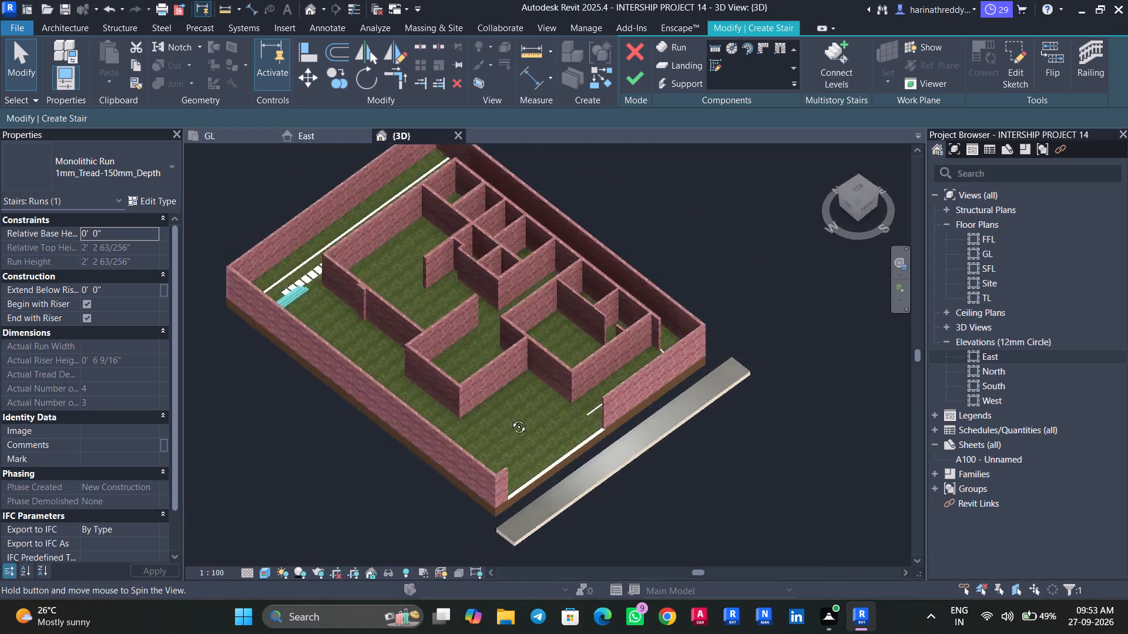
shift+middle_drag(510, 418, 724, 409)
scroll(291, 278, up, 8)
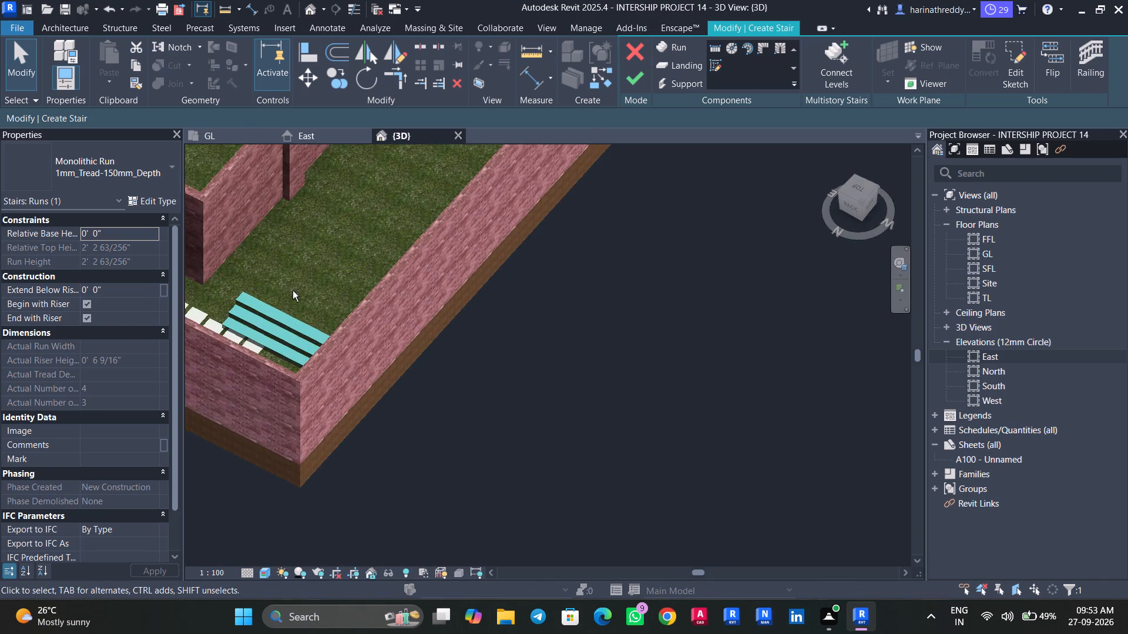
shift+middle_drag(294, 291, 308, 279)
scroll(305, 278, up, 1)
middle_drag(305, 278, 487, 285)
shift+middle_drag(418, 301, 439, 284)
middle_drag(441, 282, 502, 346)
shift+middle_drag(499, 348, 622, 417)
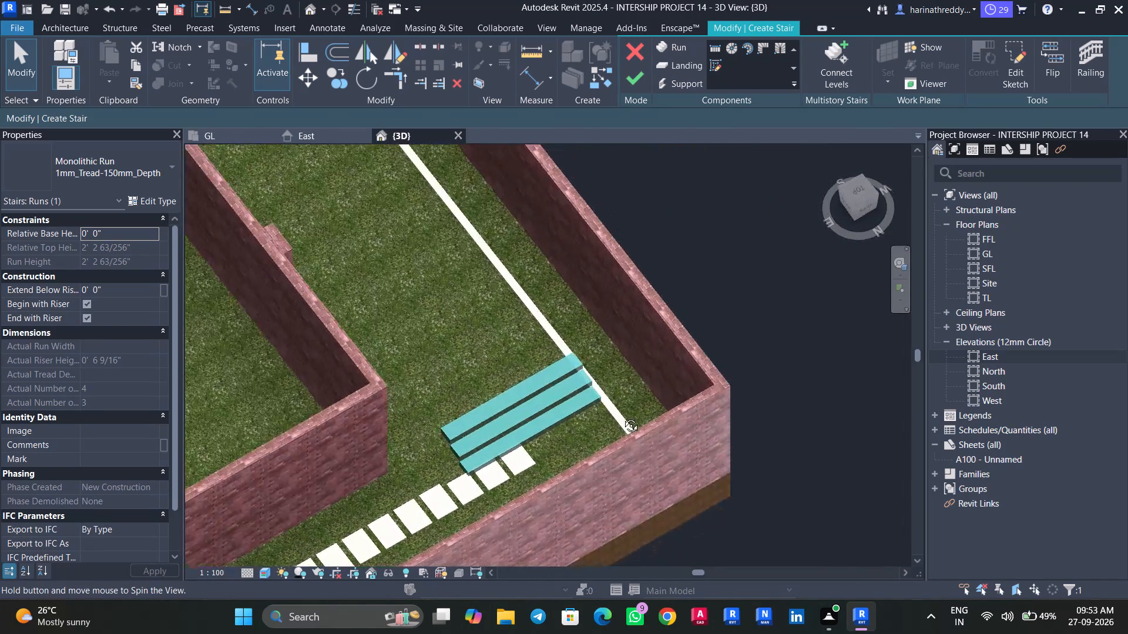
shift+middle_drag(622, 417, 699, 342)
shift+scroll(699, 342, up, 1)
scroll(526, 410, up, 5)
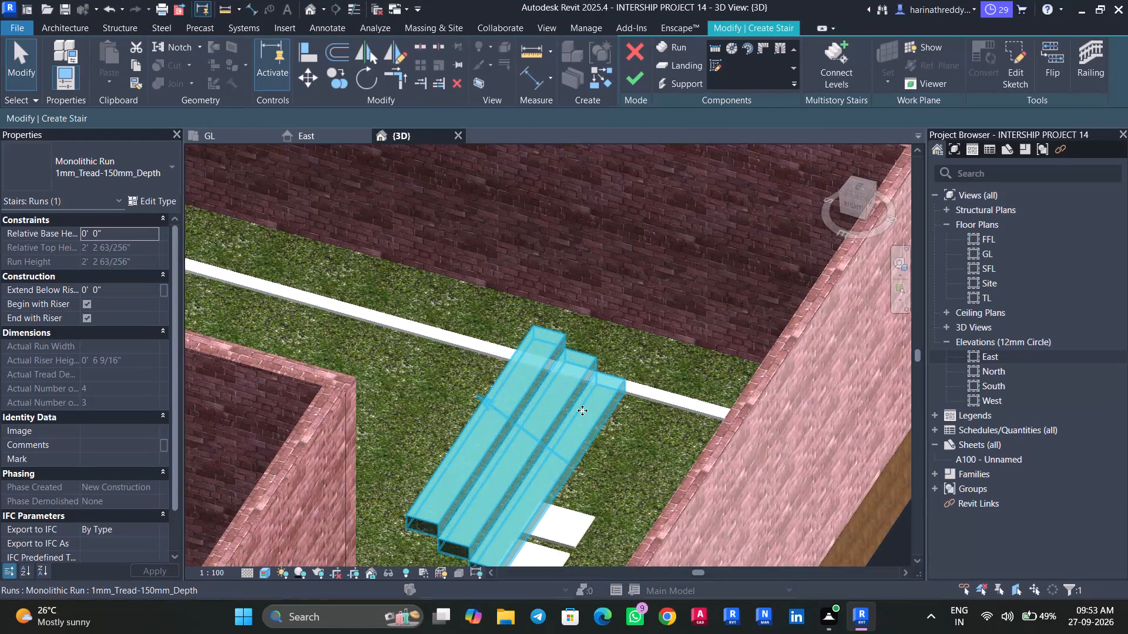
shift+middle_drag(623, 443, 666, 413)
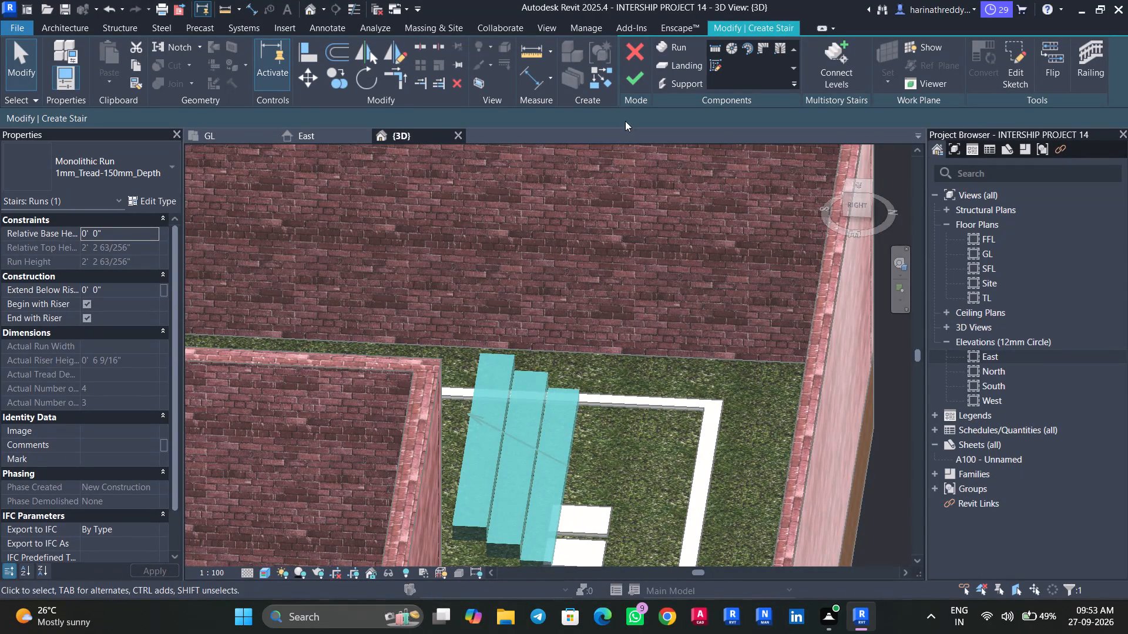
Finish the cast-in-place stair for the deck steps.
click(636, 86)
key(Escape)
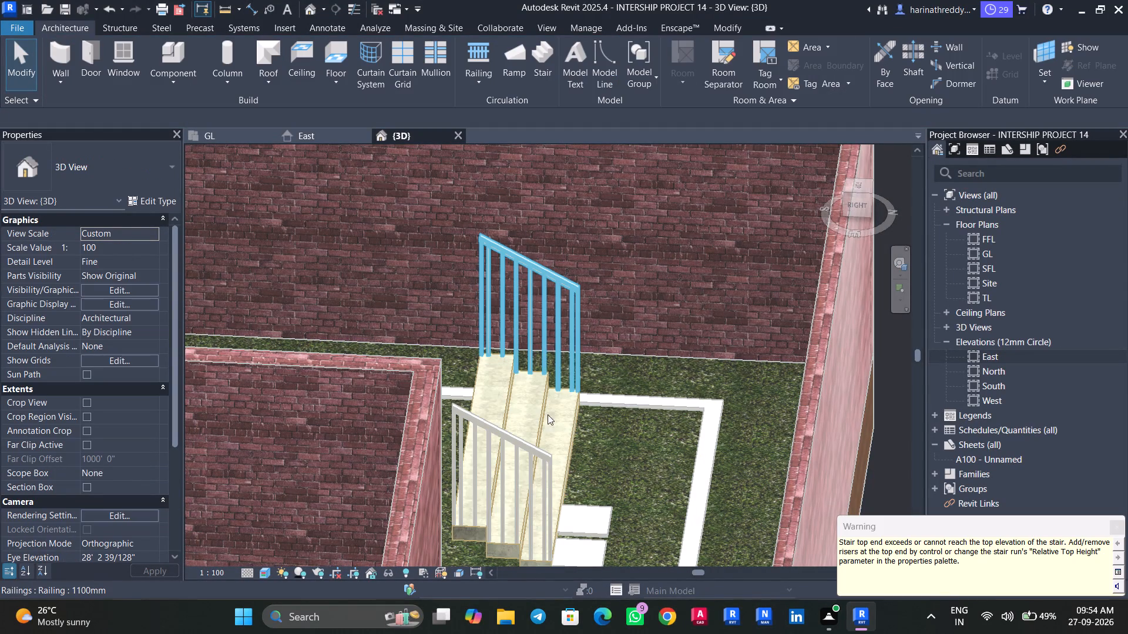
key(Escape)
Delete the 1100mm railings on both ends of the deck steps.
click(508, 456)
key(Delete)
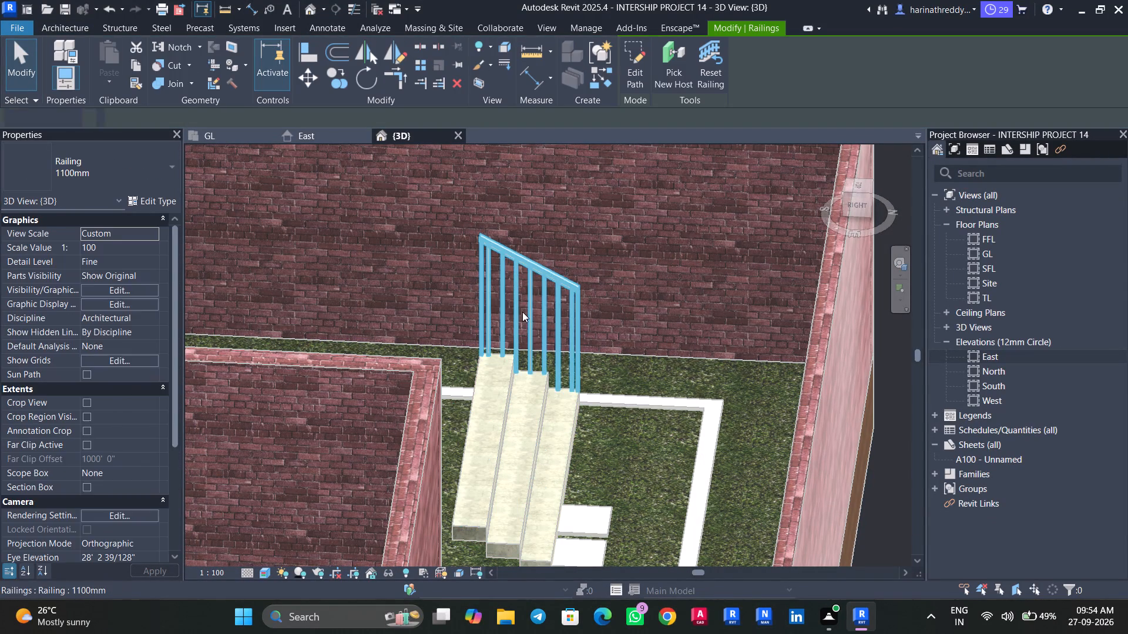
click(525, 309)
key(Delete)
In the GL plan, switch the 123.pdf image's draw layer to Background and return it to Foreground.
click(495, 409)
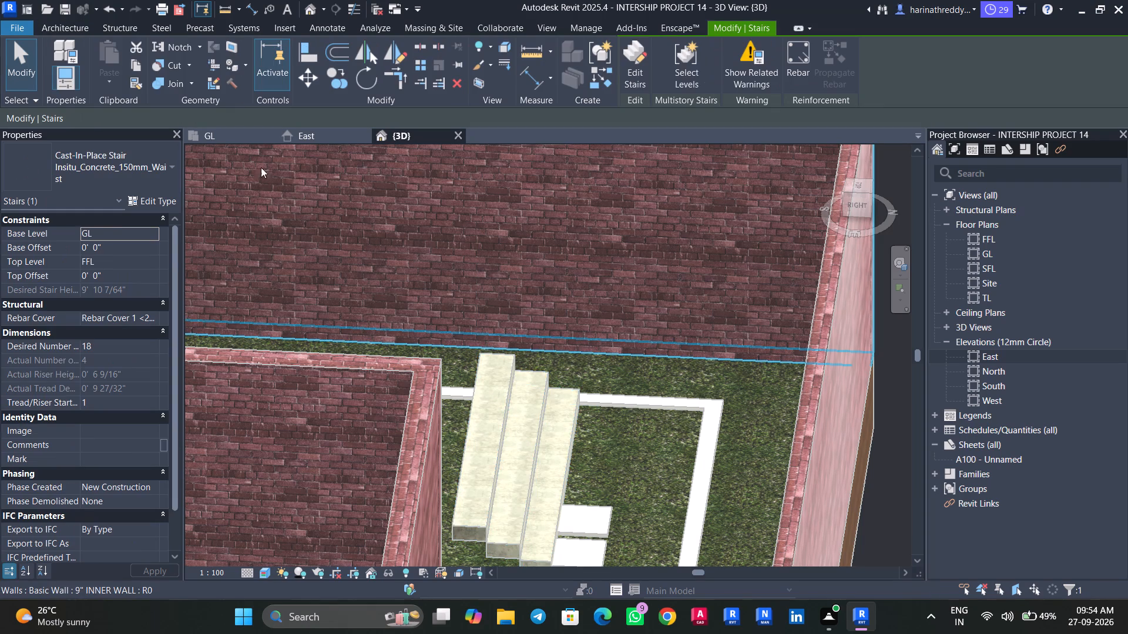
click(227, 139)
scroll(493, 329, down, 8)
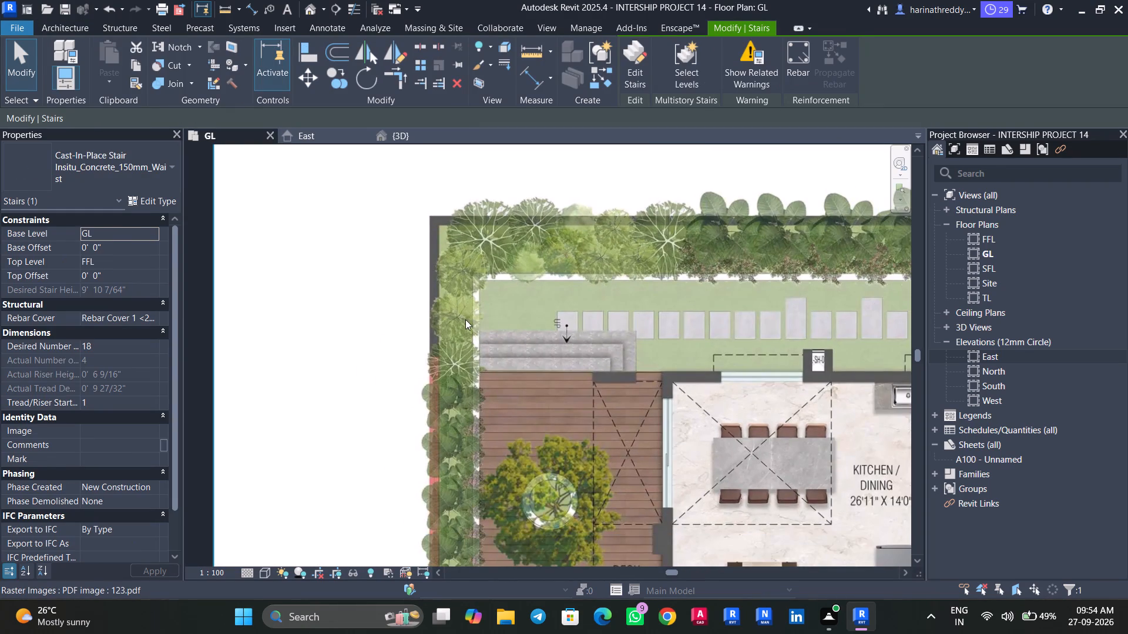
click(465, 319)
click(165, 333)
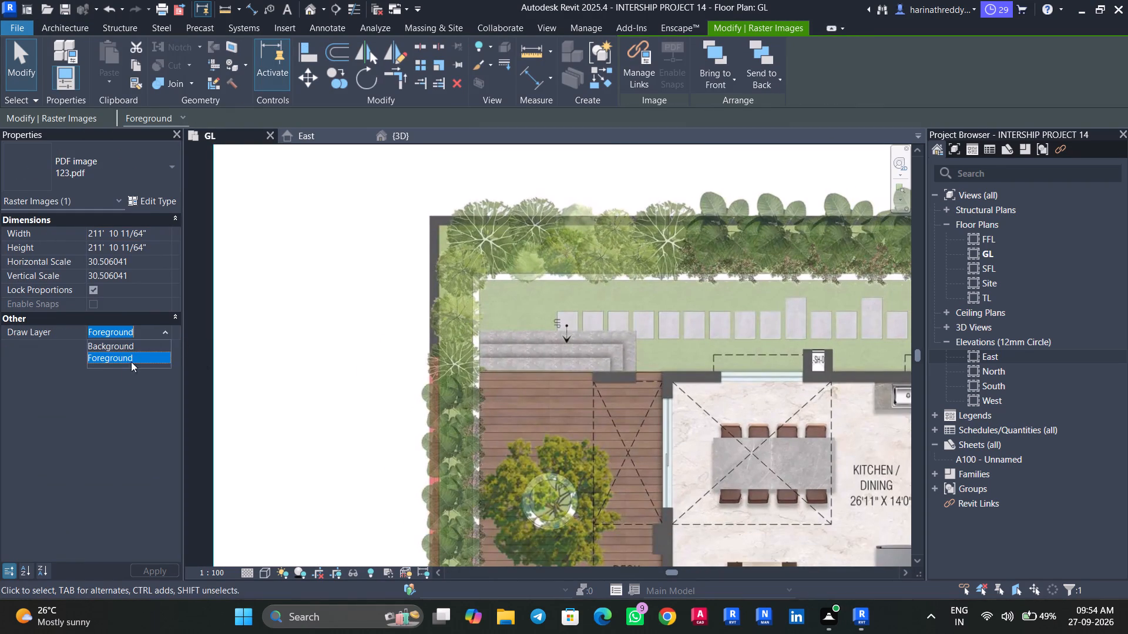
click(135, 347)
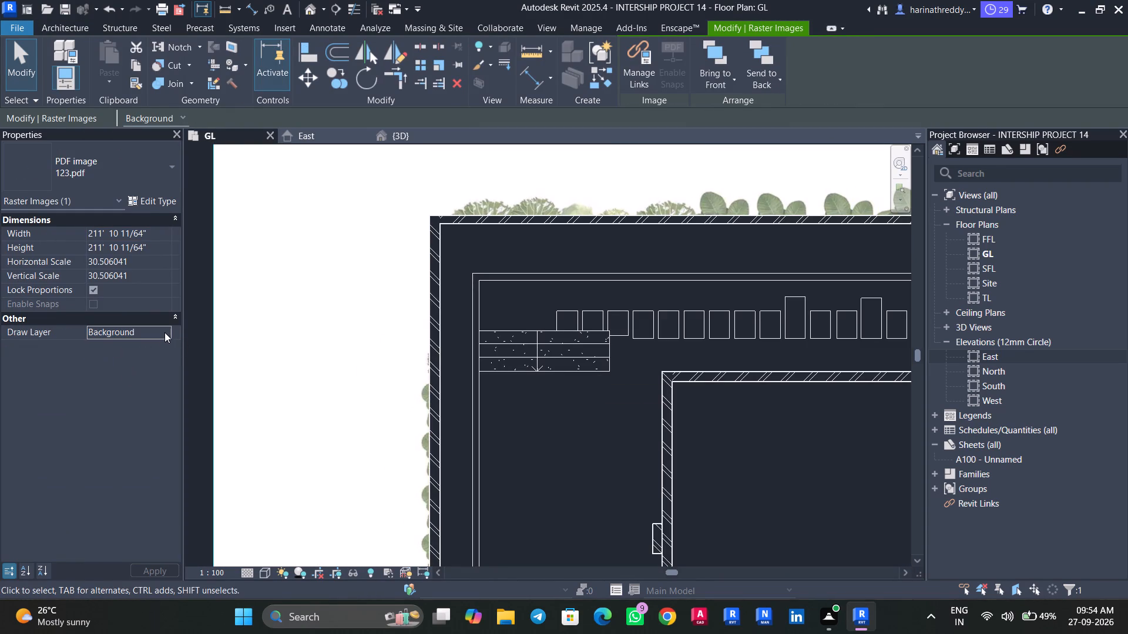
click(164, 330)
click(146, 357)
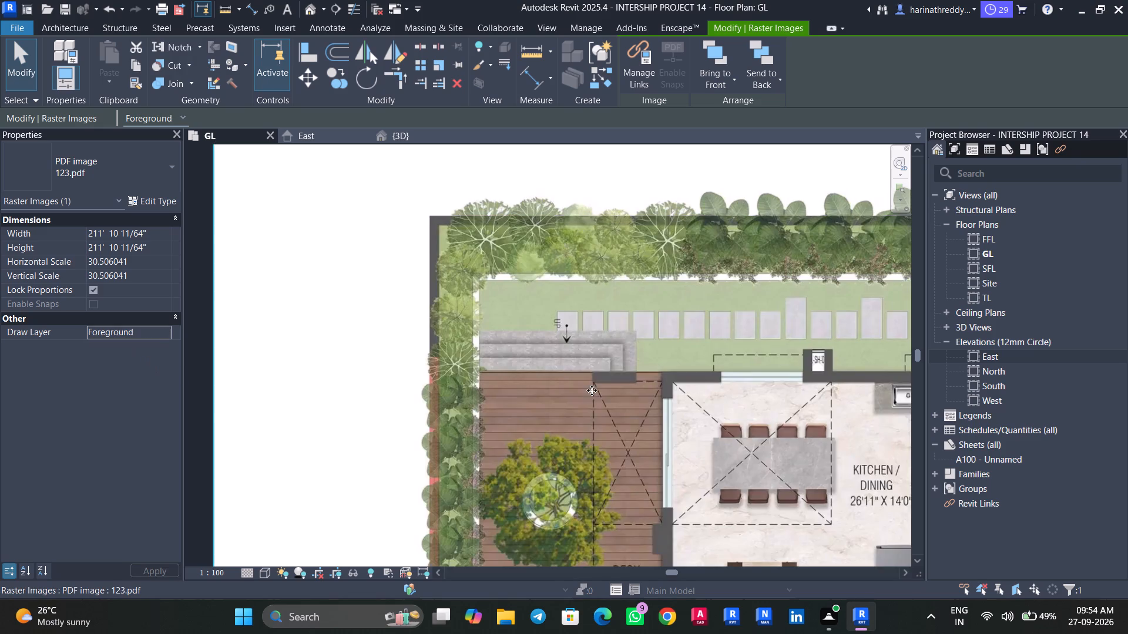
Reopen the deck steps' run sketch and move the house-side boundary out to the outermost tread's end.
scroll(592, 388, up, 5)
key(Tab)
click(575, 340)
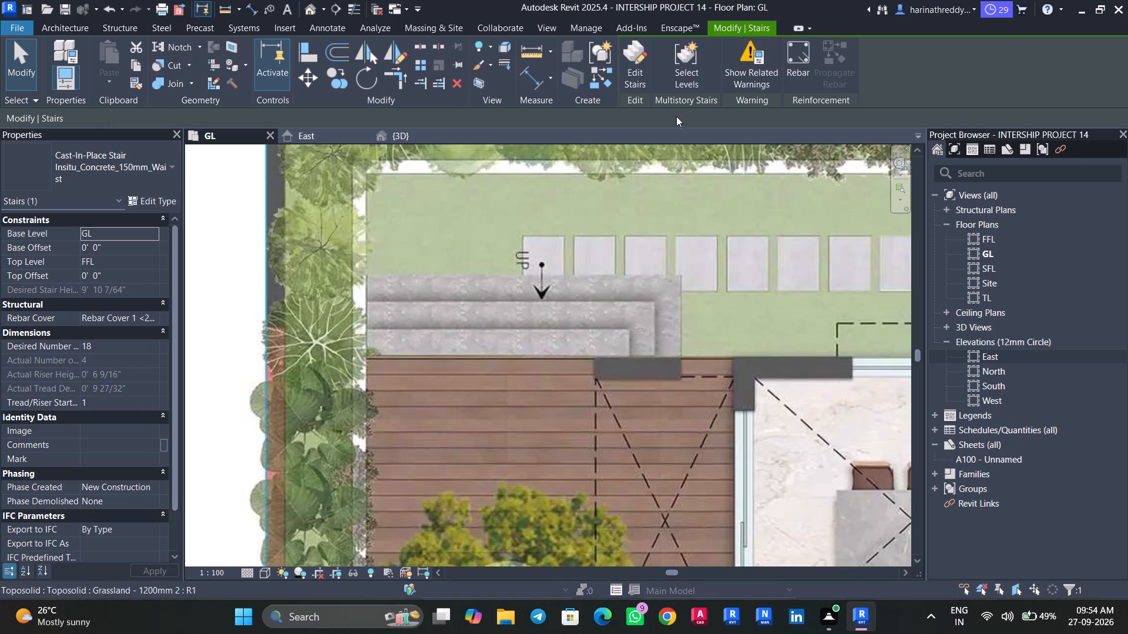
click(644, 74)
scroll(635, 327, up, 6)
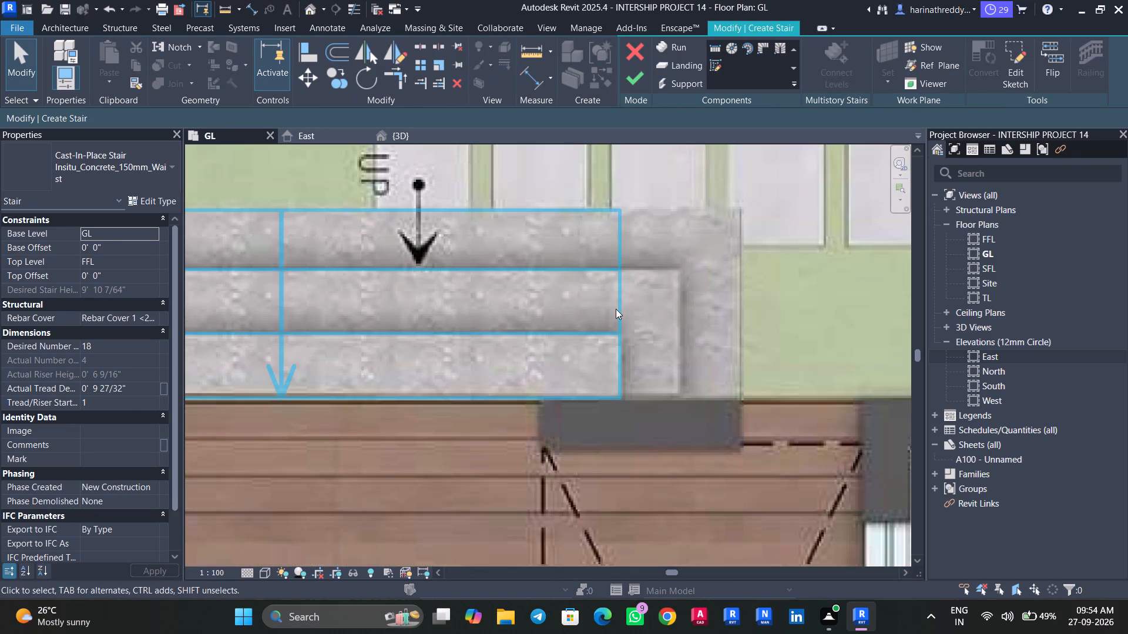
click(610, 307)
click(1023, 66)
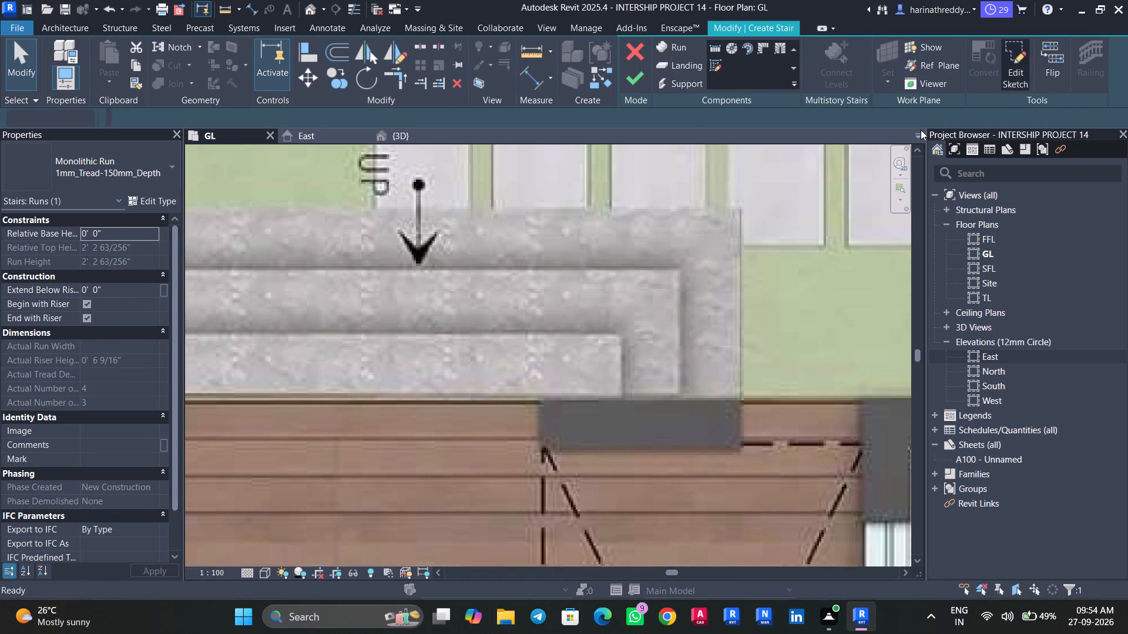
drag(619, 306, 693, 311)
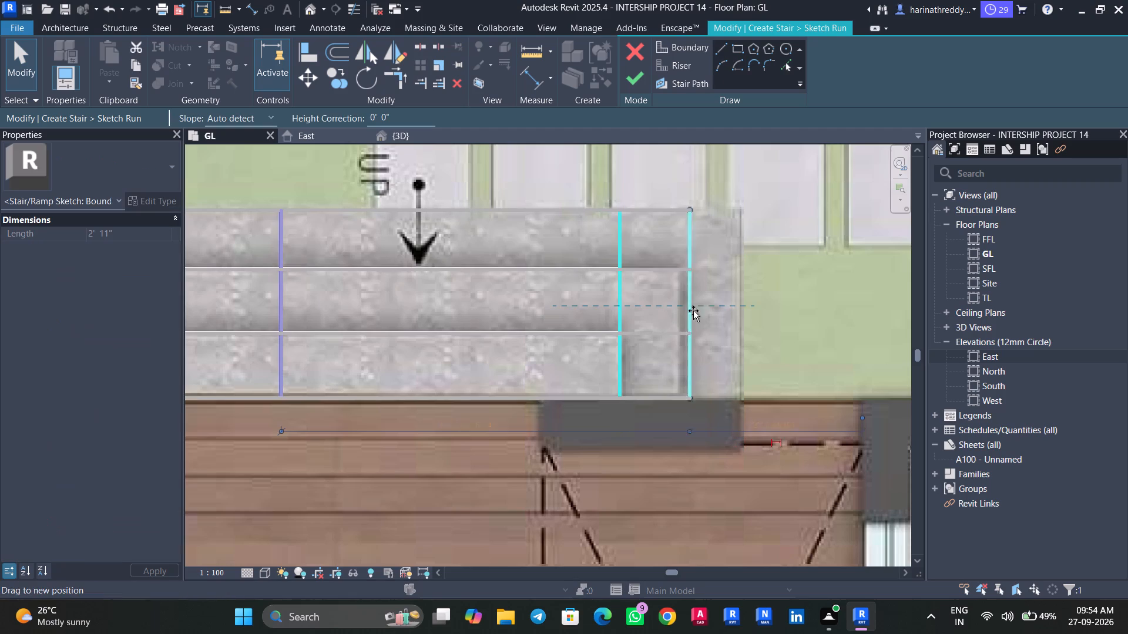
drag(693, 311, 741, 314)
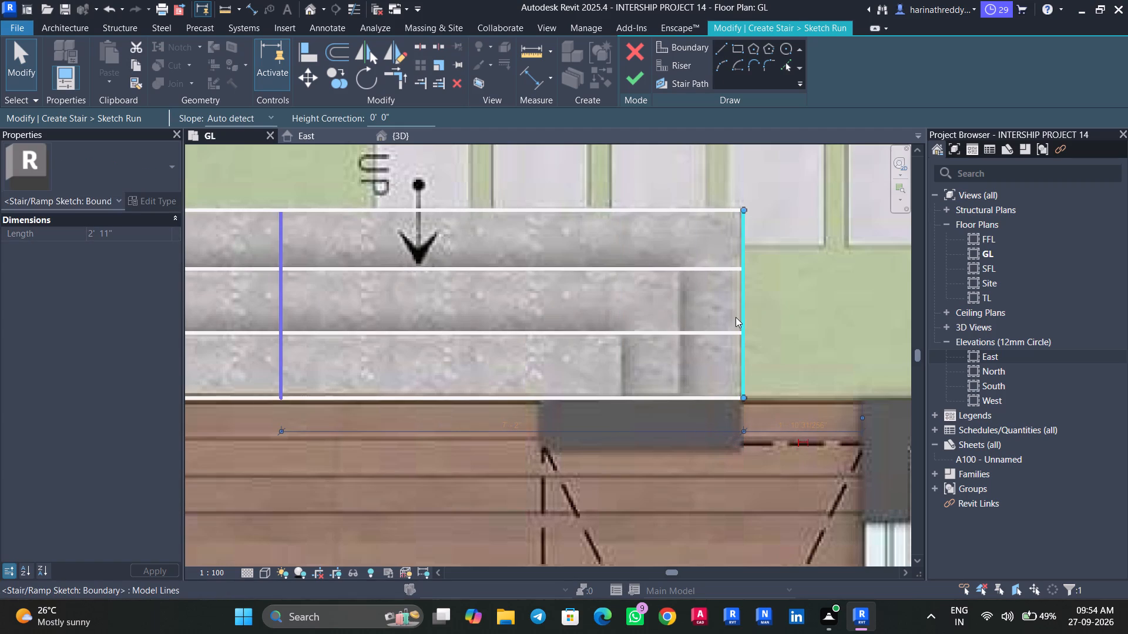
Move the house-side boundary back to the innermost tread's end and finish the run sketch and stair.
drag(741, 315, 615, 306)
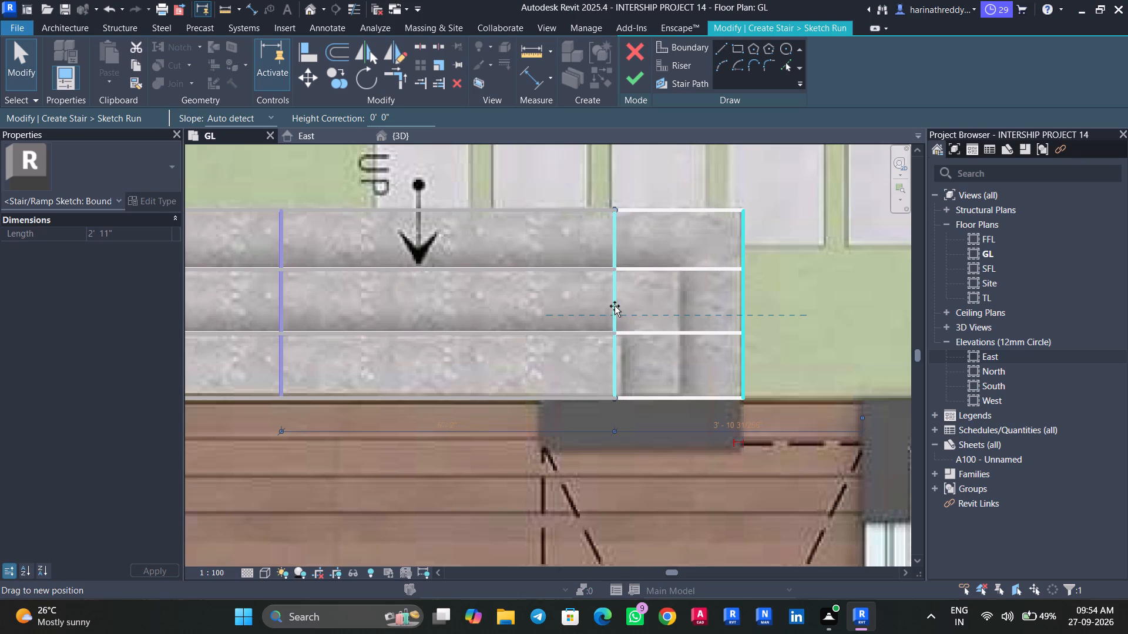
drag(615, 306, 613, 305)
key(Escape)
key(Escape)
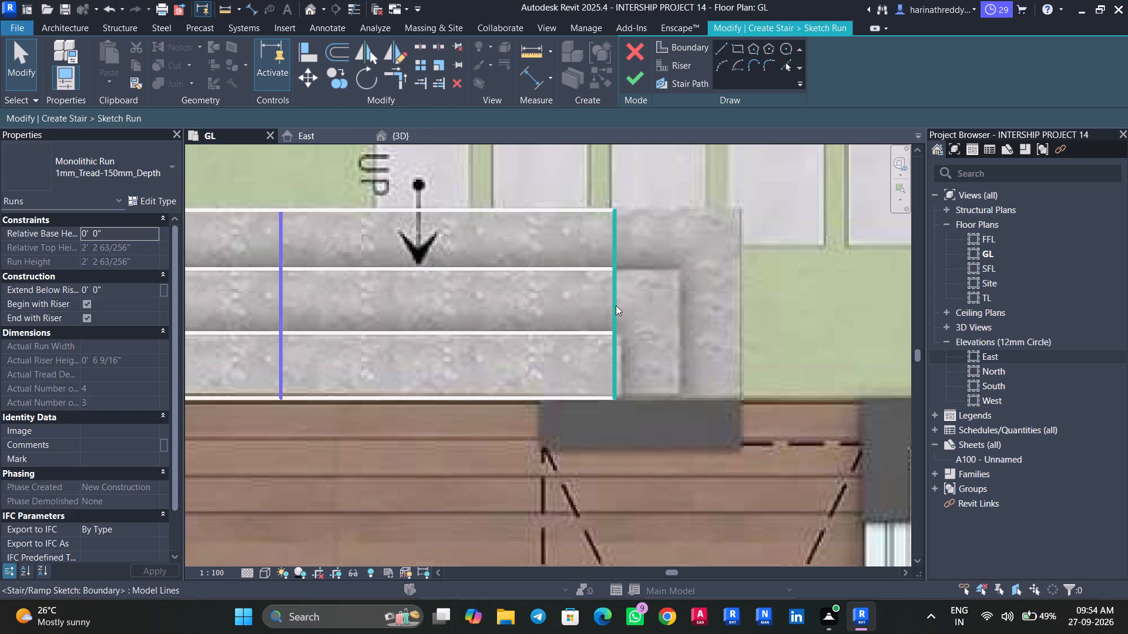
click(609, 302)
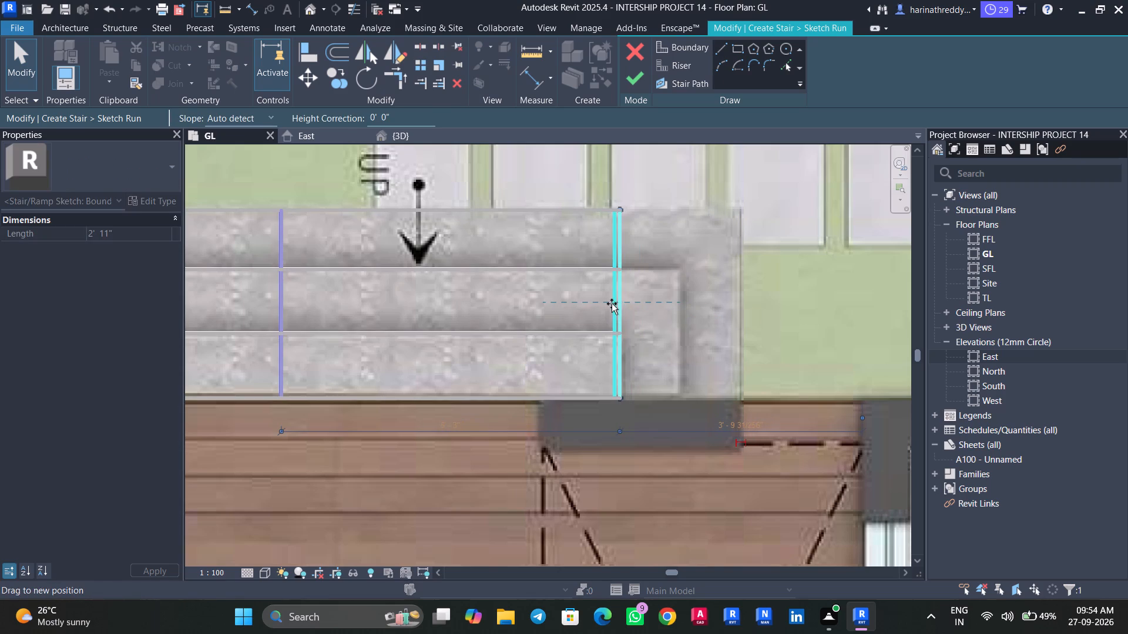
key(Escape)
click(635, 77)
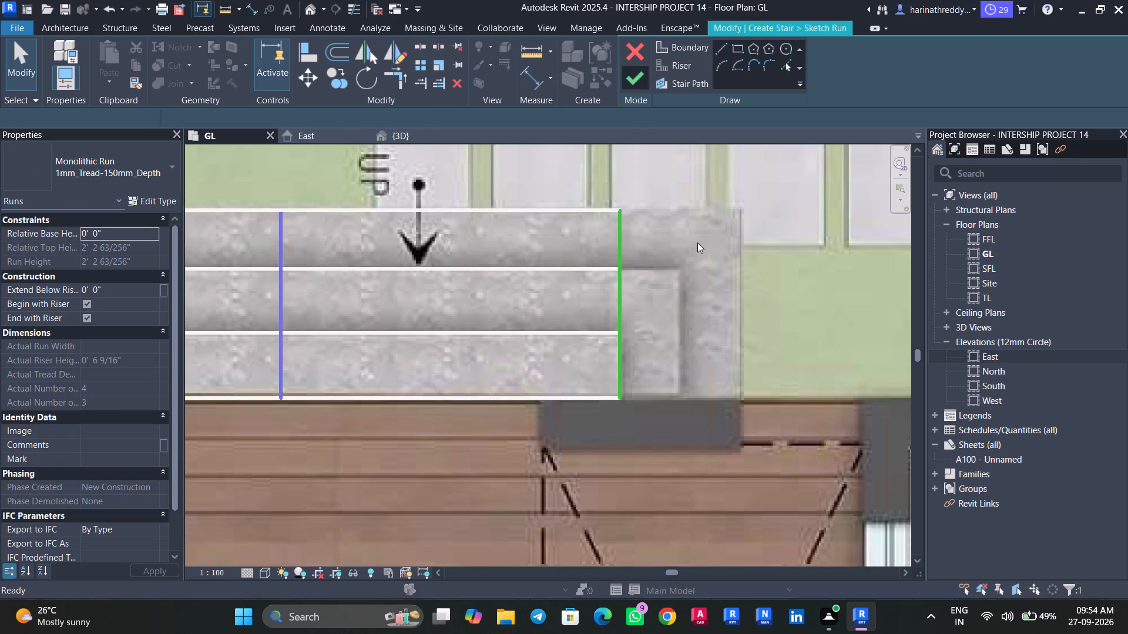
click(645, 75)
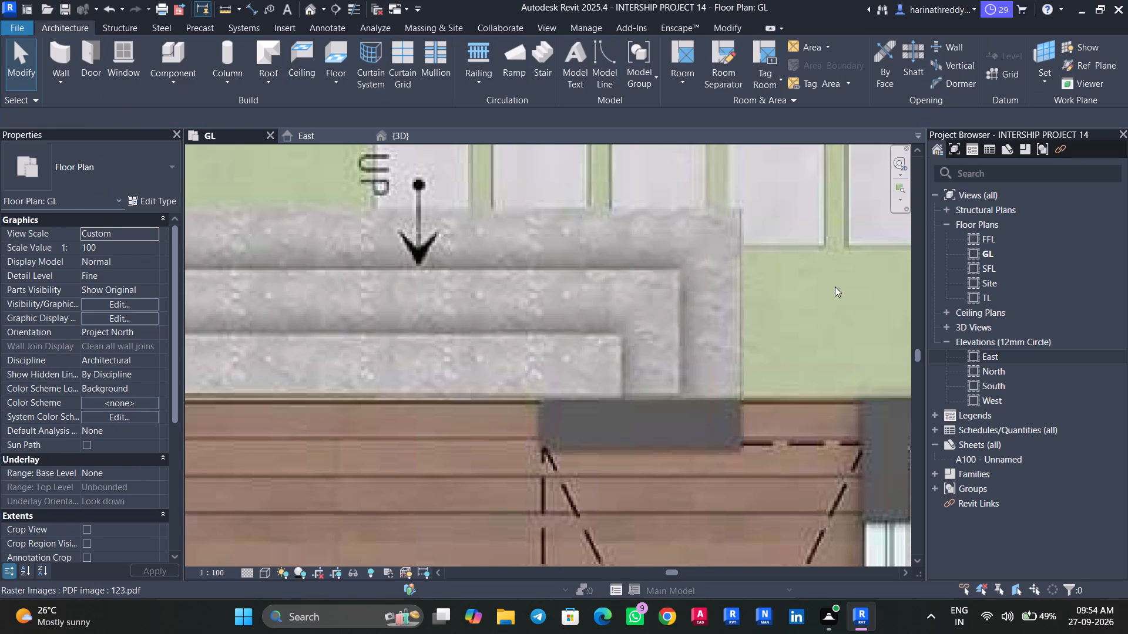
Start a sketched stair run for the side treads, with boundaries about 1' 9" long along the outer riser line and deck edge.
click(539, 69)
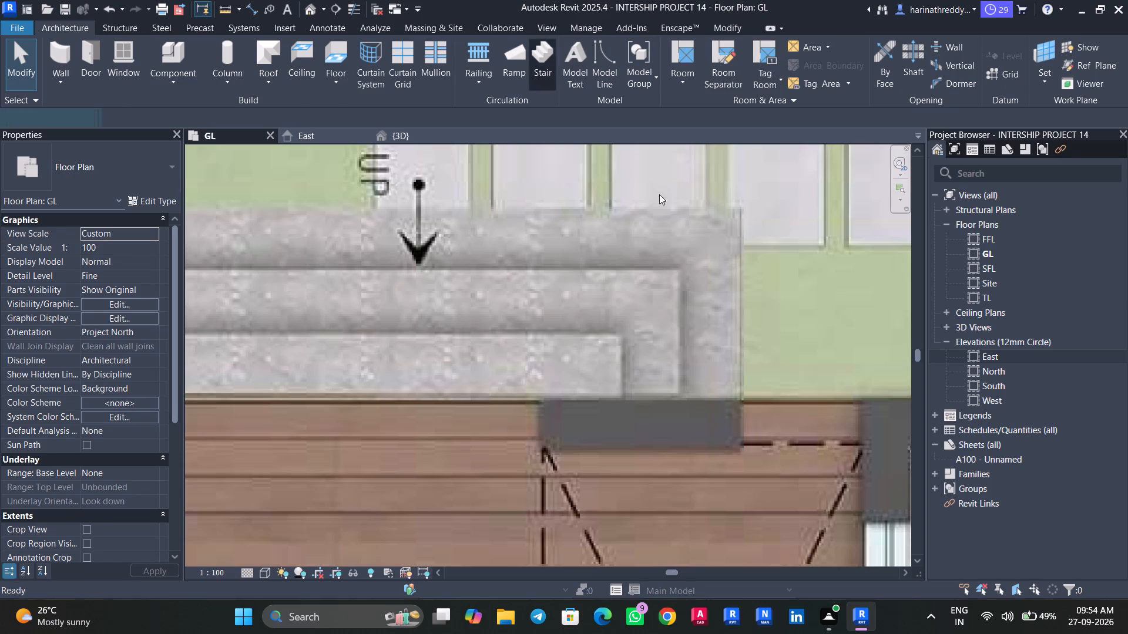
click(714, 68)
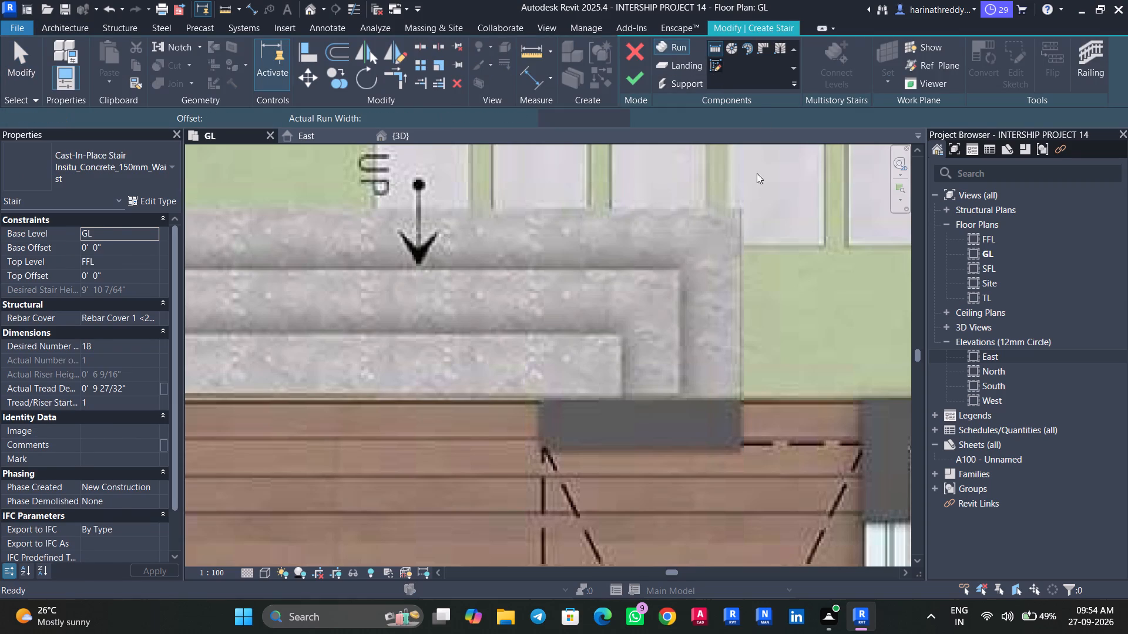
click(738, 209)
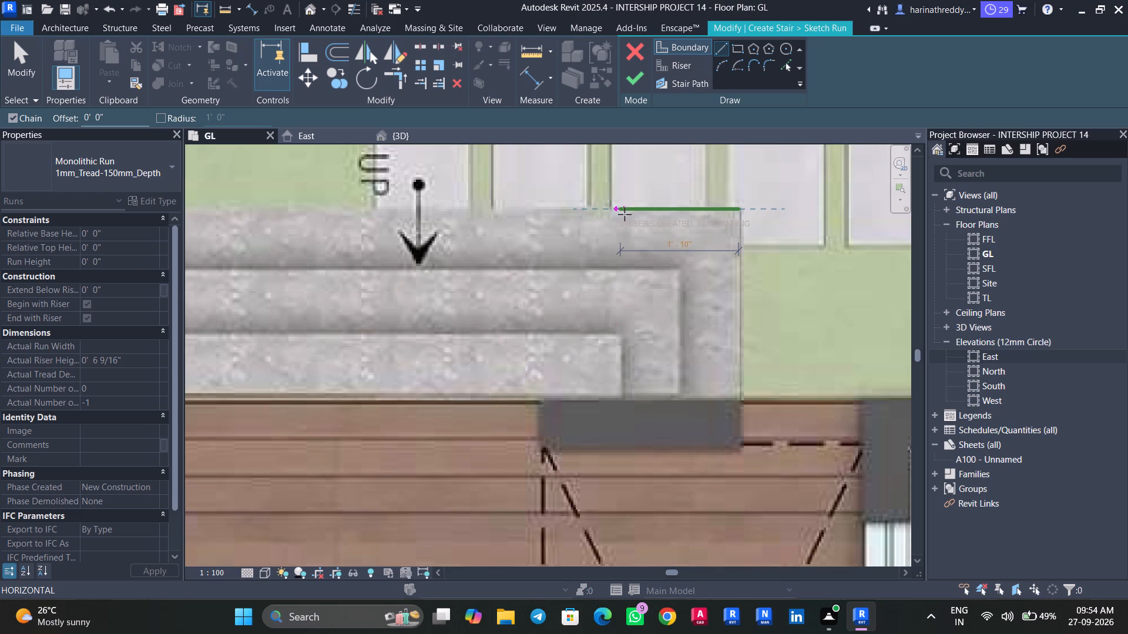
click(624, 212)
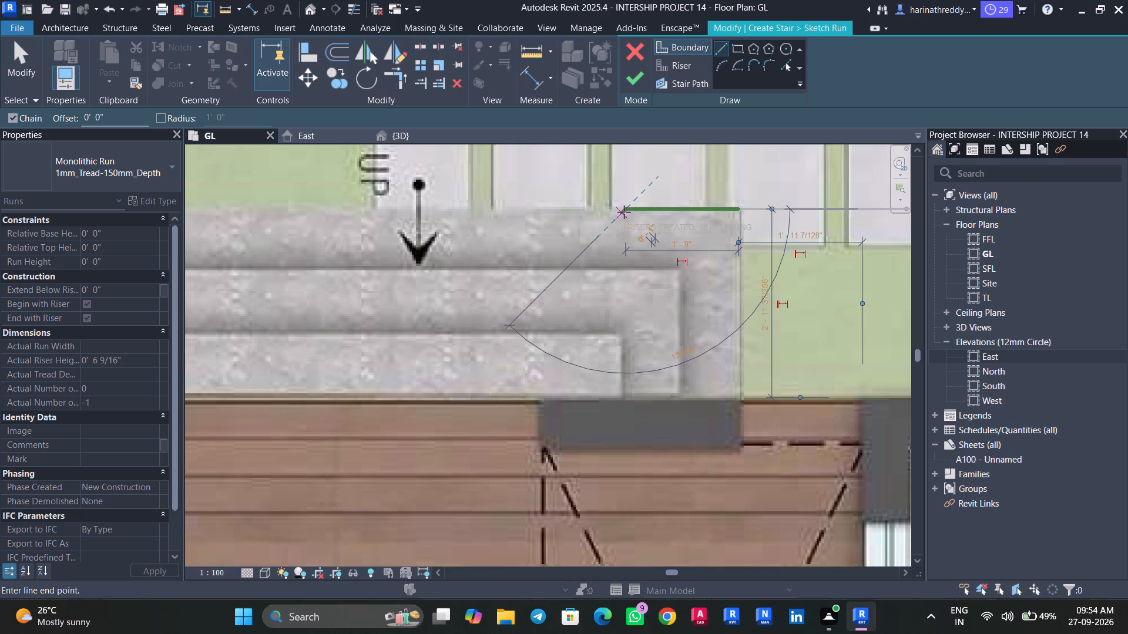
key(Escape)
click(741, 399)
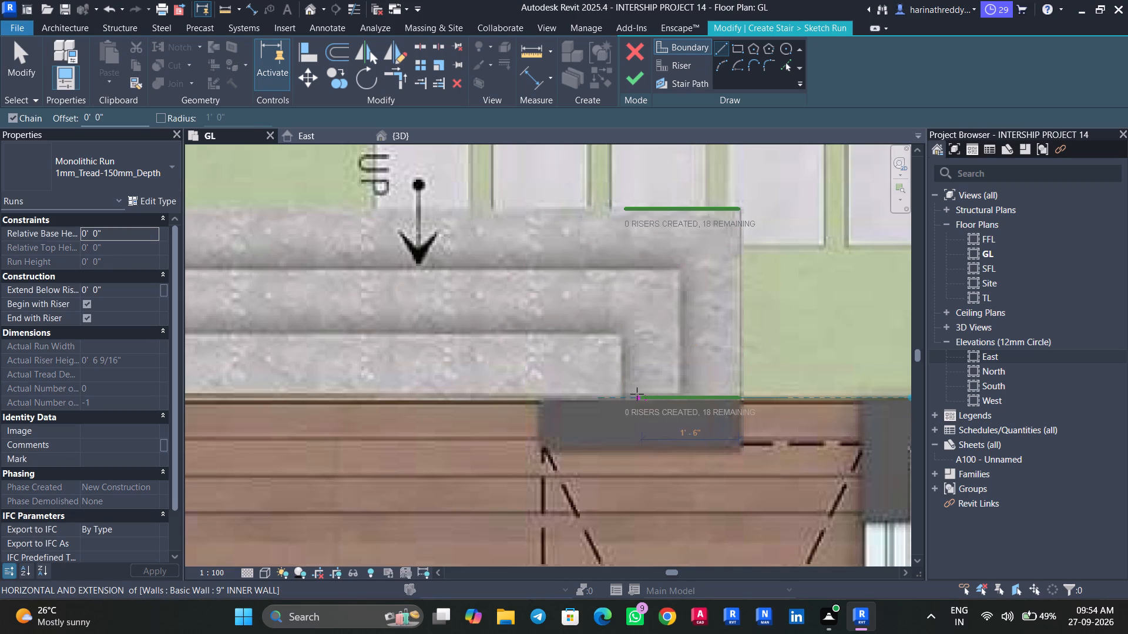
click(628, 394)
key(Escape)
key(Escape)
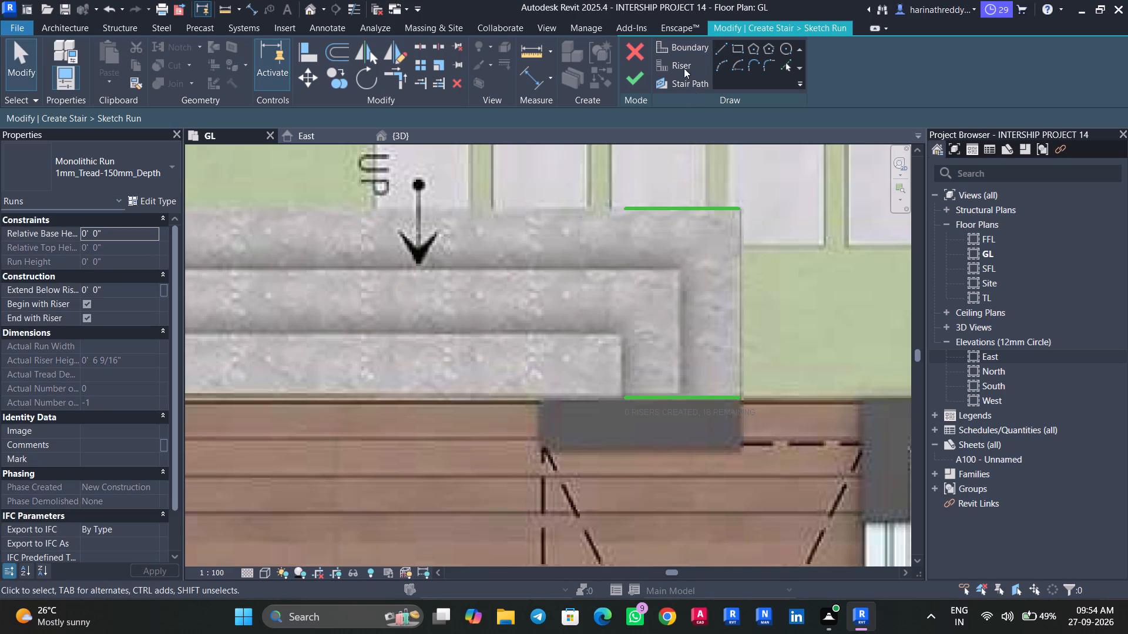
Sketch three risers between the side run's boundaries, at the house-side ends of the middle, innermost and outermost treads.
click(680, 66)
click(679, 400)
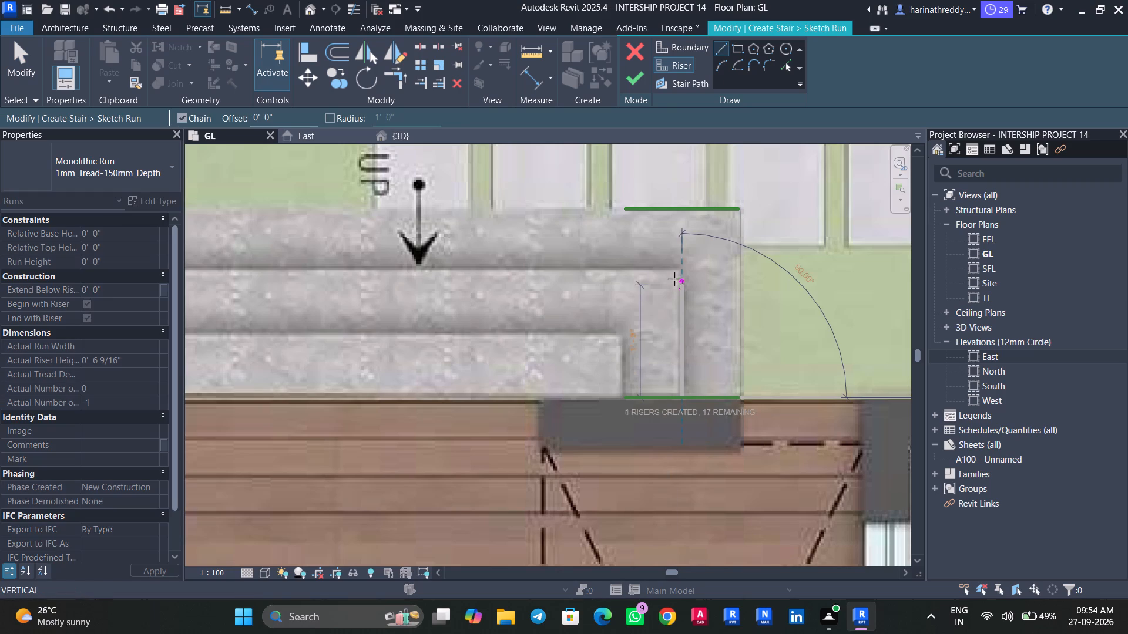
click(679, 210)
key(Escape)
drag(622, 400, 623, 394)
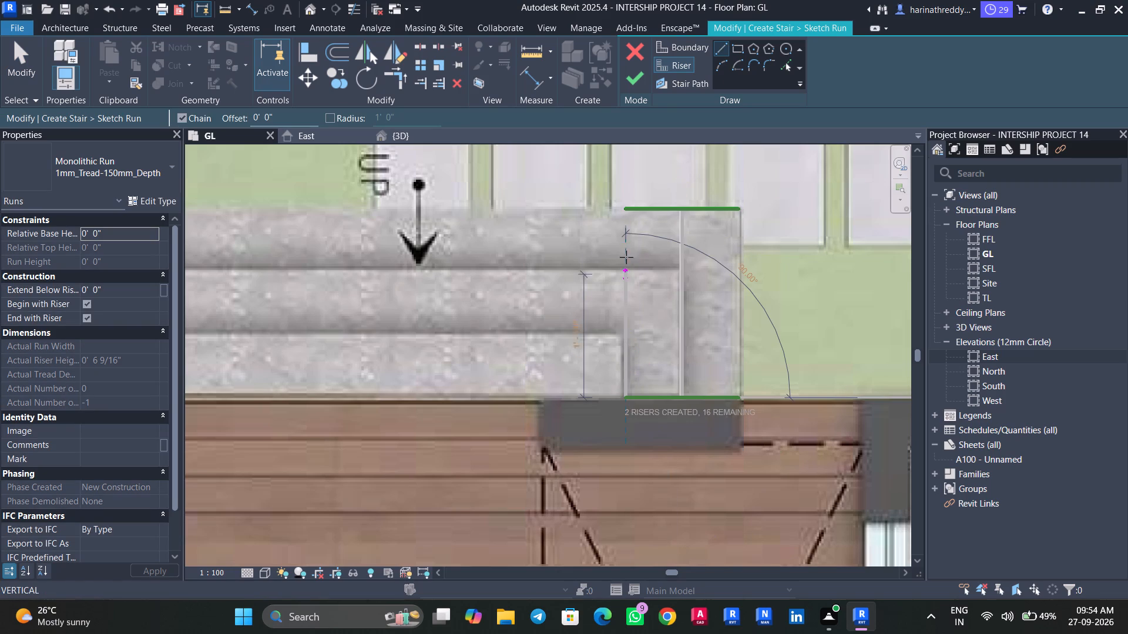
click(631, 211)
key(Escape)
drag(742, 394, 743, 373)
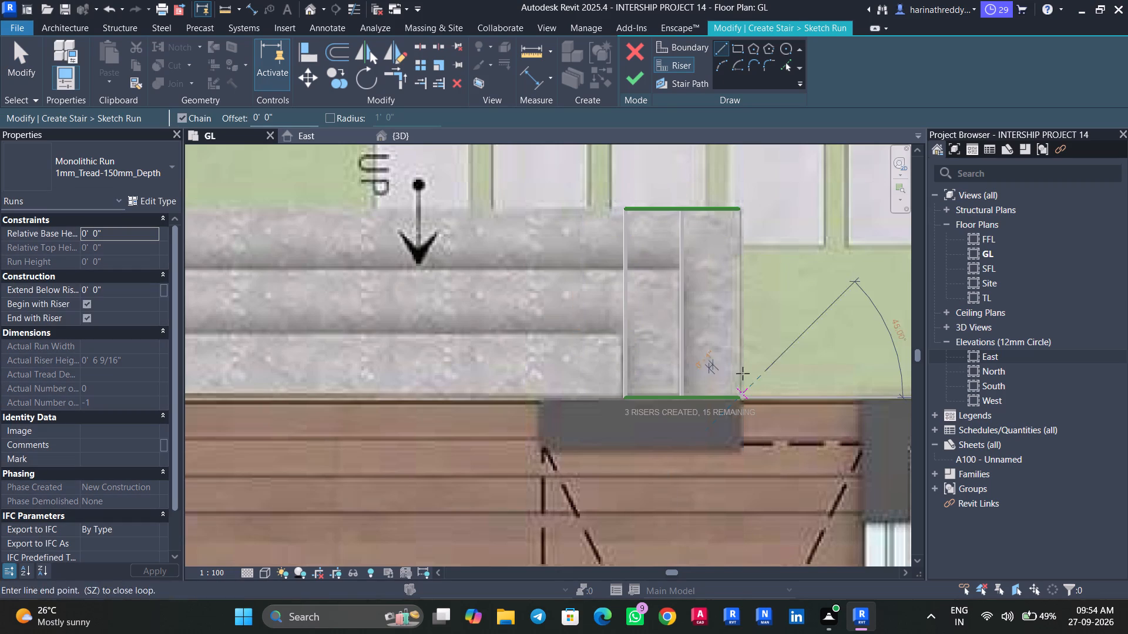
drag(743, 373, 742, 387)
click(734, 210)
key(Escape)
Sketch the side run's stair path from the innermost riser's middle to the outermost riser and finish the run sketch.
click(664, 80)
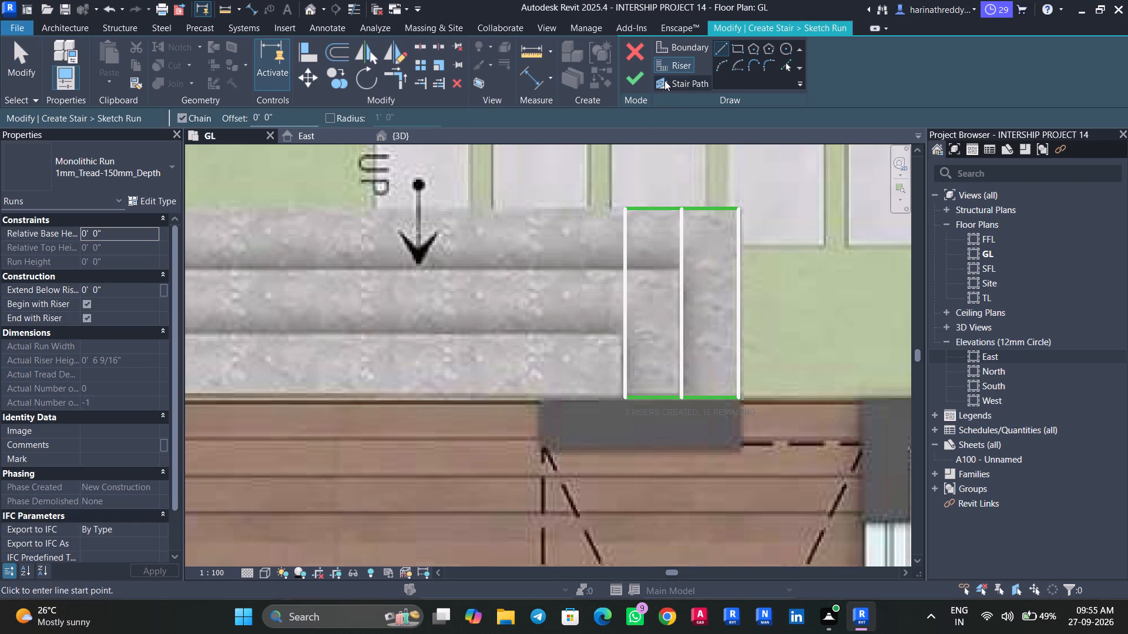
click(625, 301)
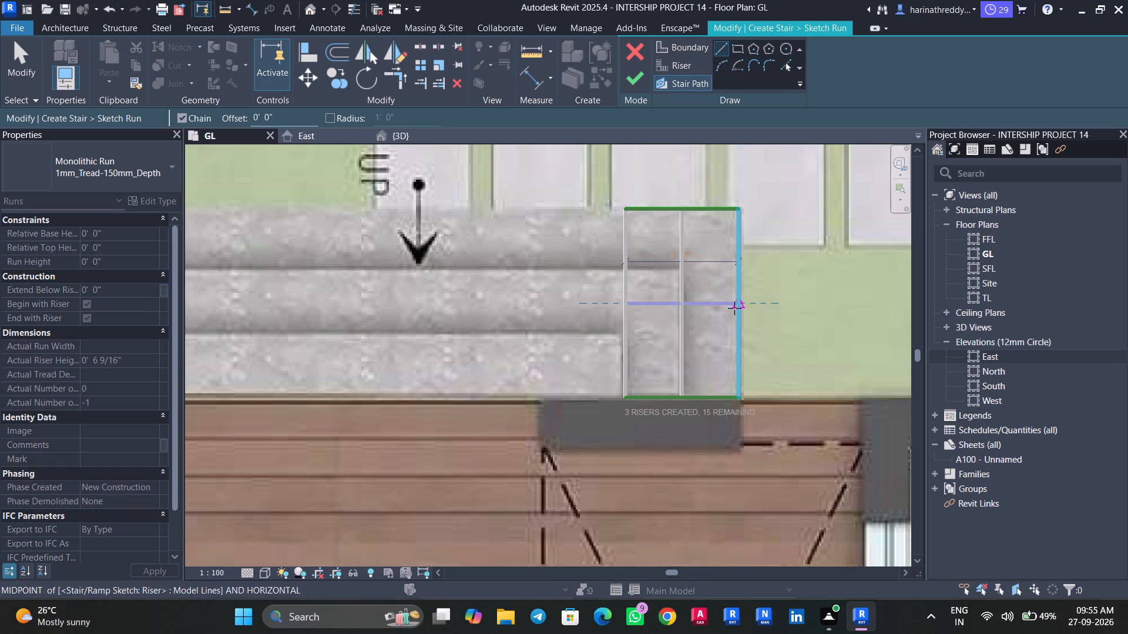
click(735, 308)
key(Escape)
click(636, 87)
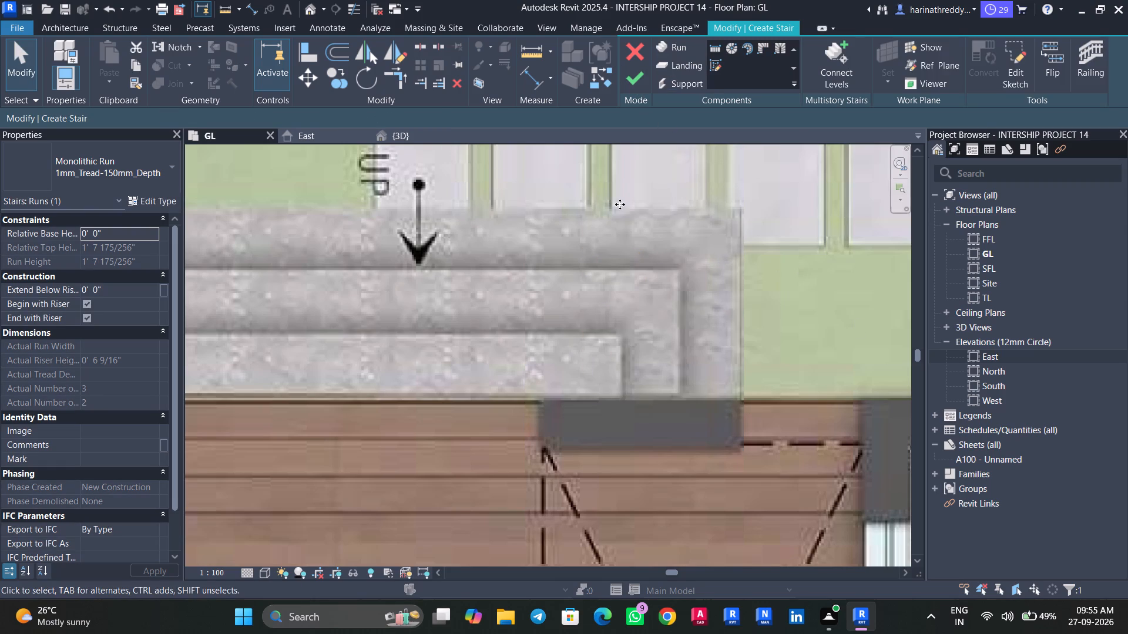
Examine in 3D how the side run meets the end of the main deck steps.
click(392, 133)
shift+middle_drag(648, 349, 642, 353)
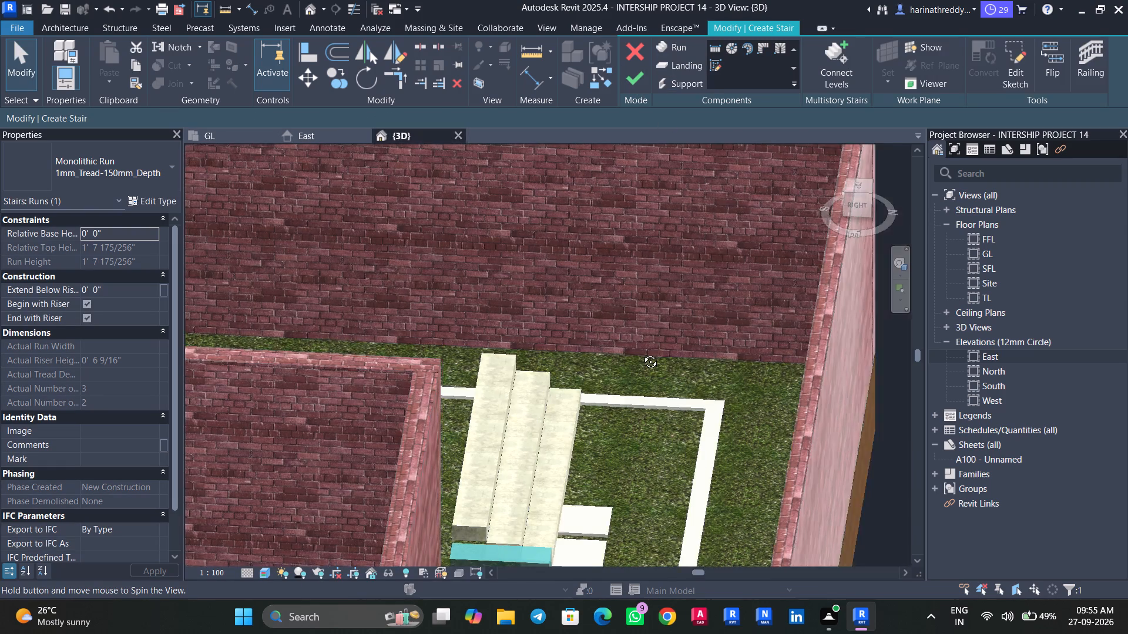
shift+middle_drag(642, 353, 485, 457)
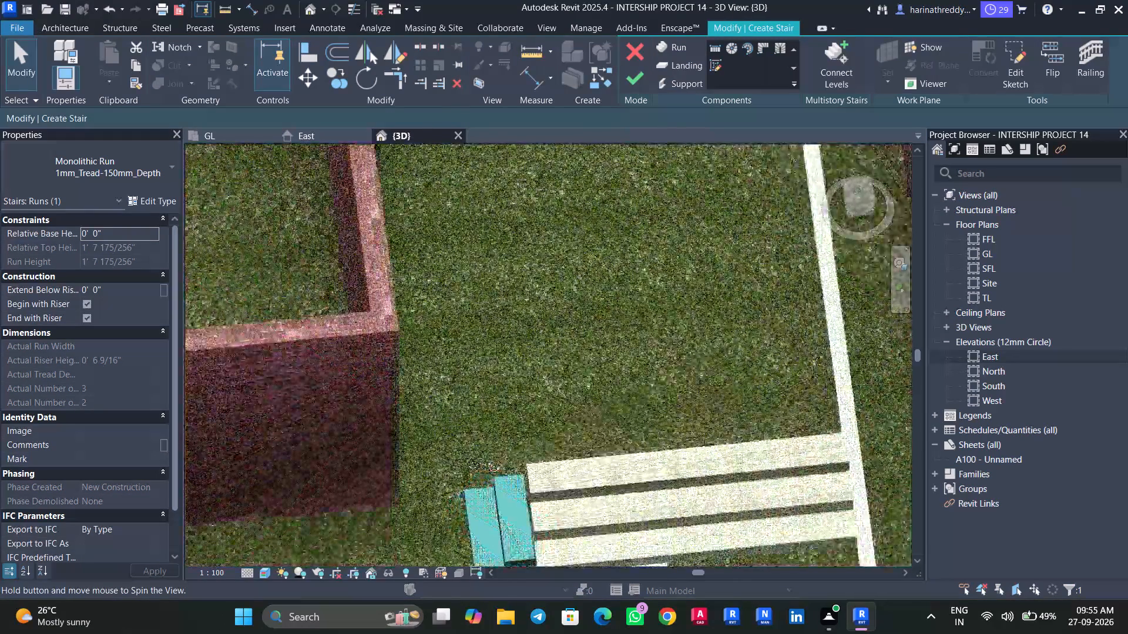
shift+middle_drag(485, 457, 633, 417)
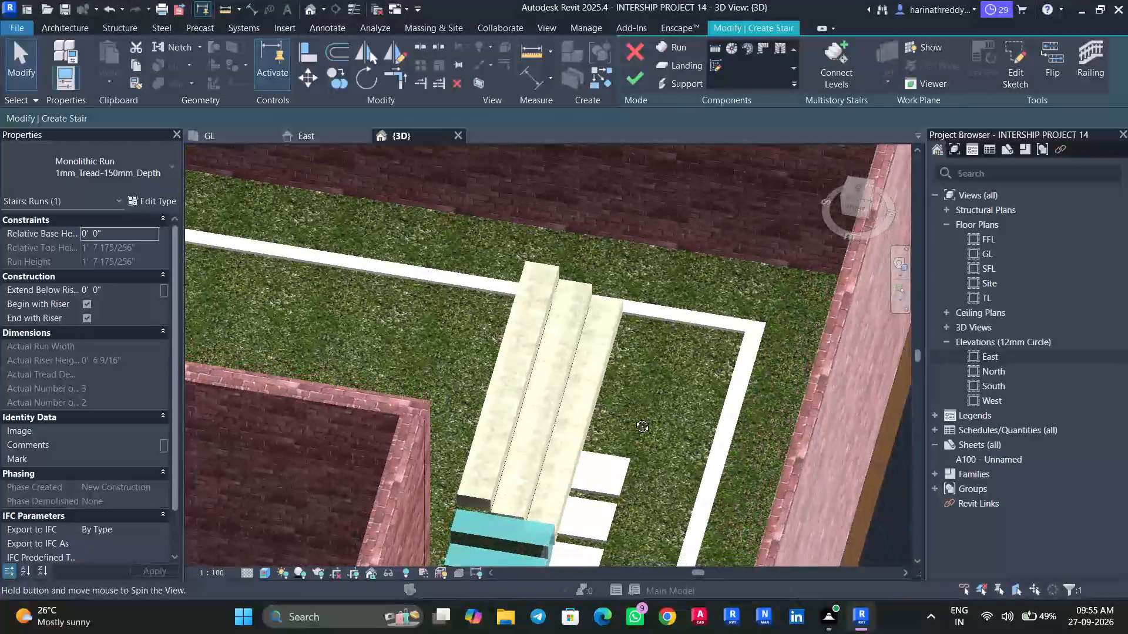
shift+middle_drag(633, 417, 635, 420)
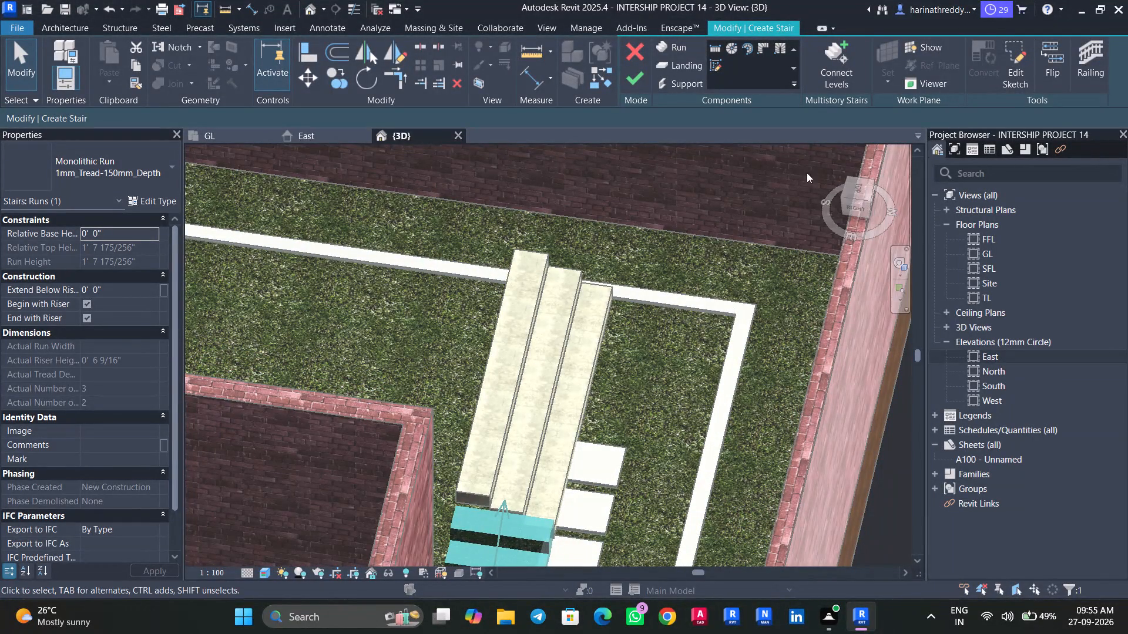
click(228, 139)
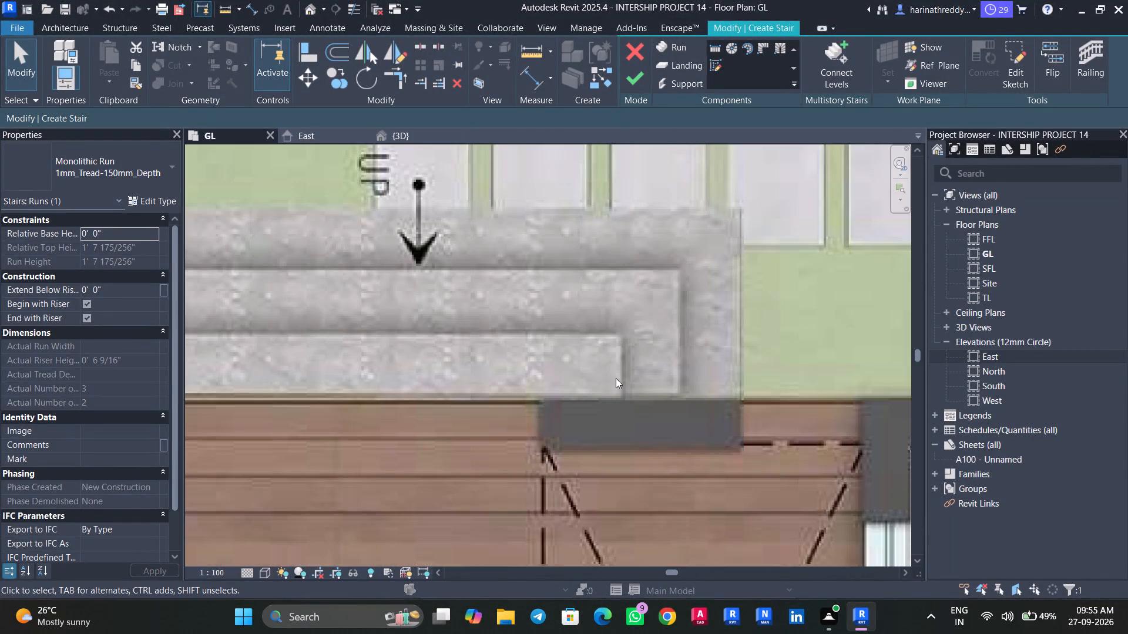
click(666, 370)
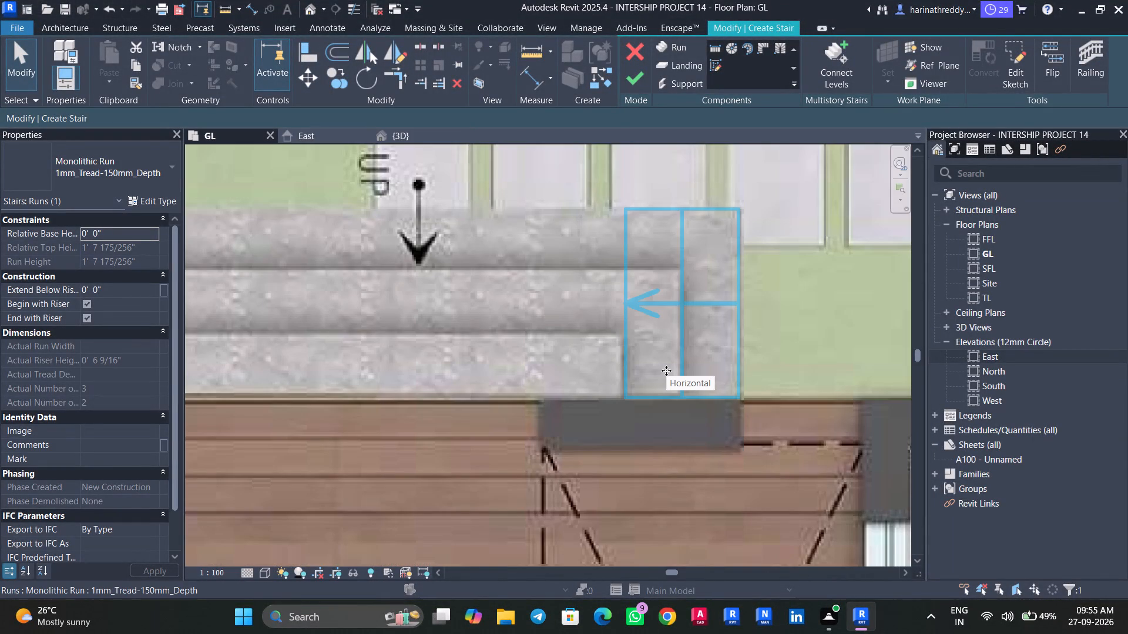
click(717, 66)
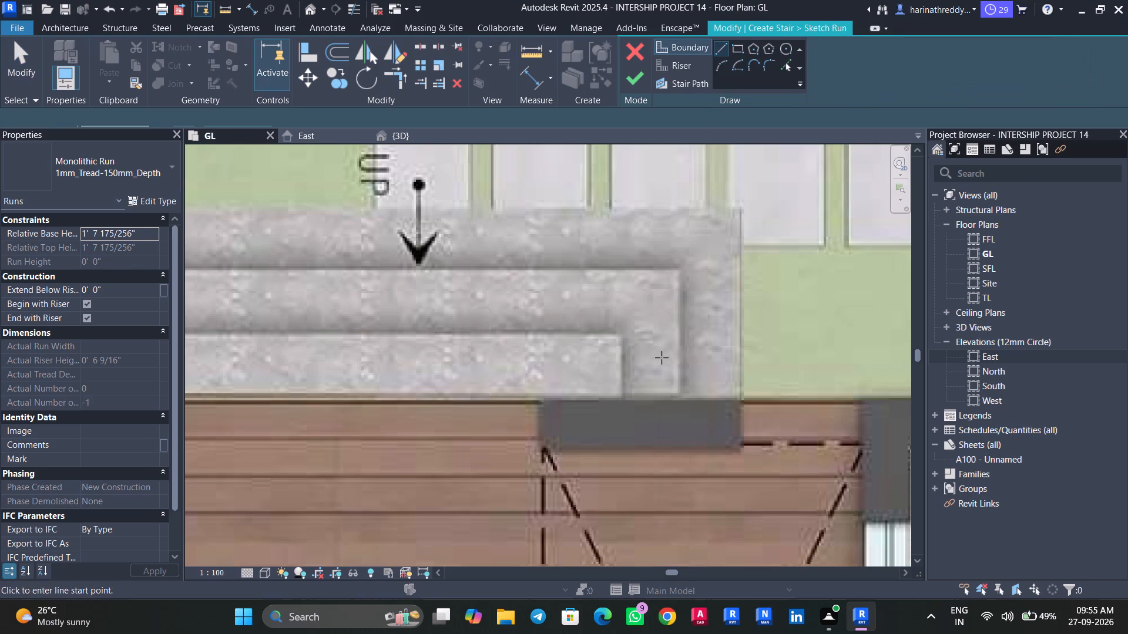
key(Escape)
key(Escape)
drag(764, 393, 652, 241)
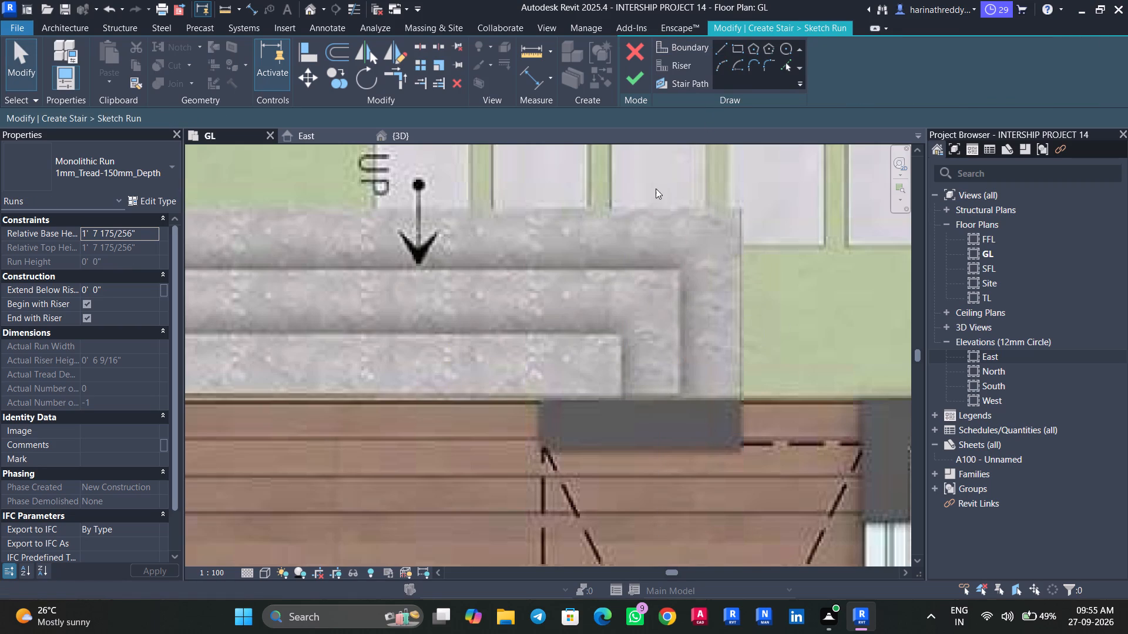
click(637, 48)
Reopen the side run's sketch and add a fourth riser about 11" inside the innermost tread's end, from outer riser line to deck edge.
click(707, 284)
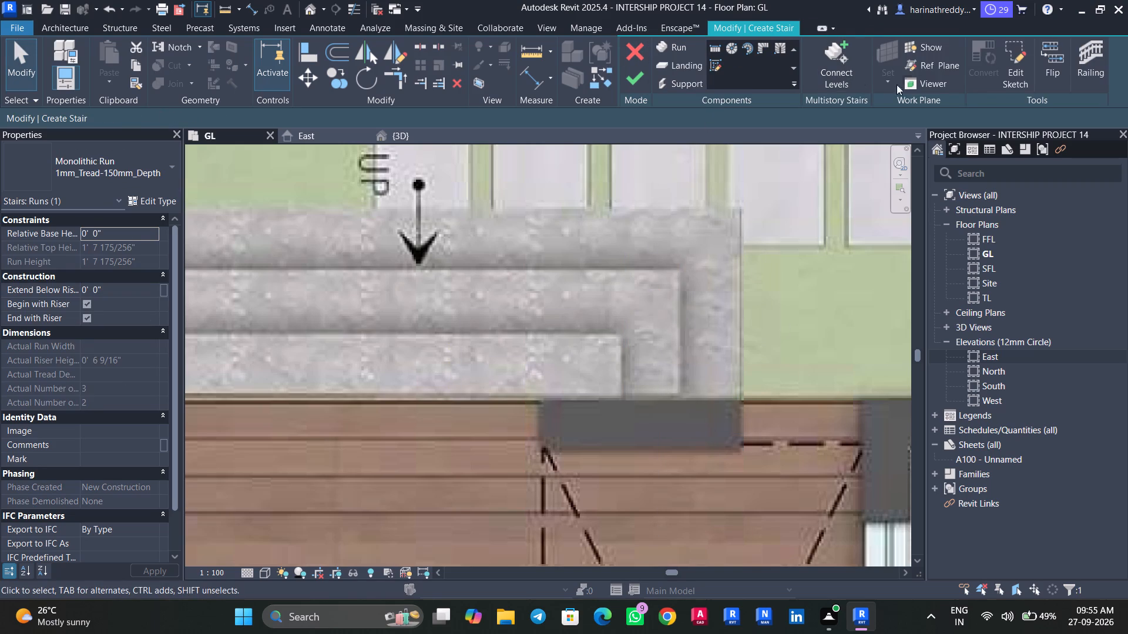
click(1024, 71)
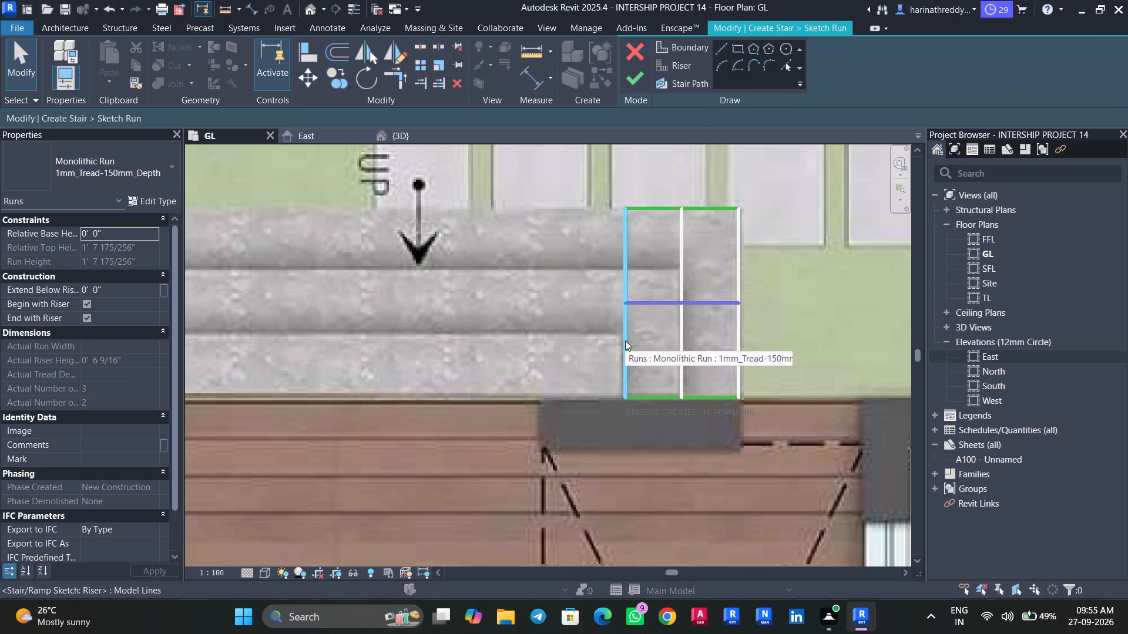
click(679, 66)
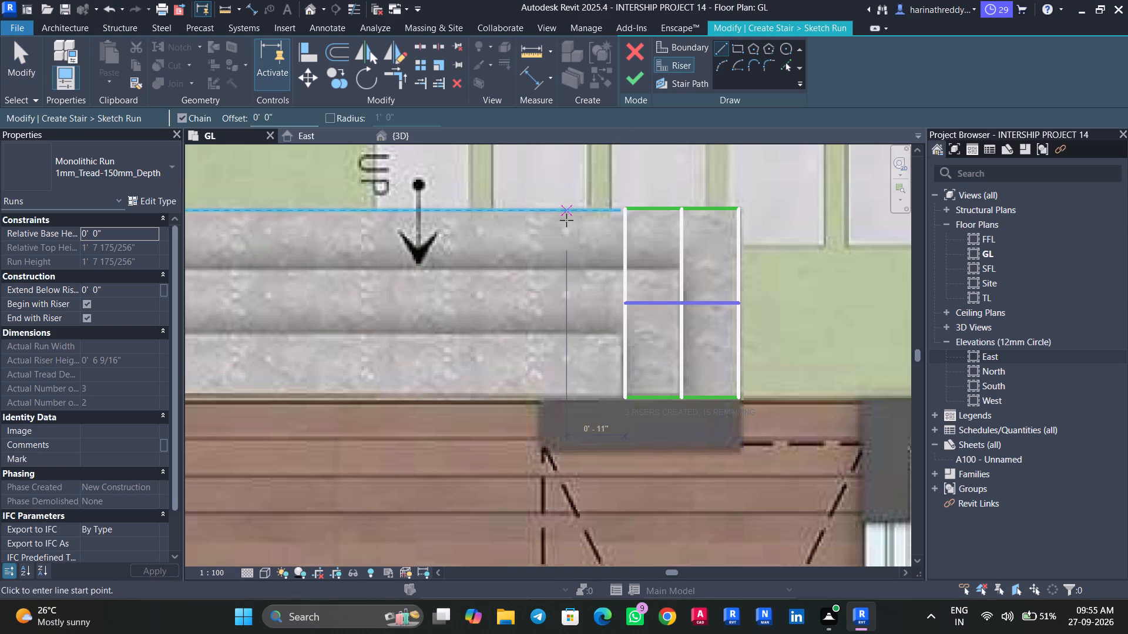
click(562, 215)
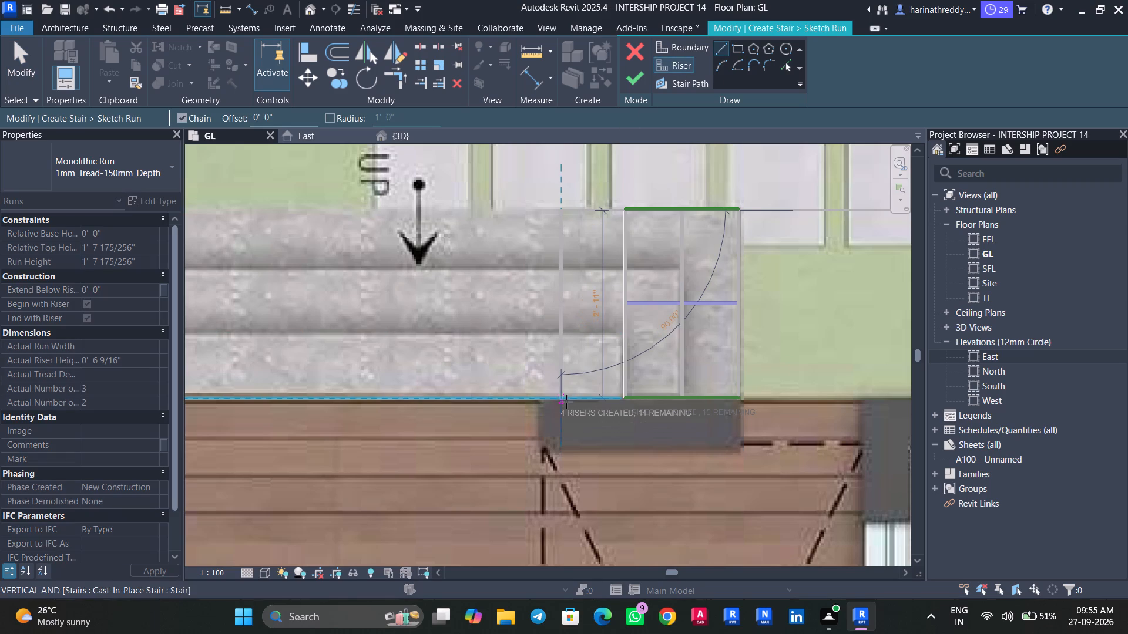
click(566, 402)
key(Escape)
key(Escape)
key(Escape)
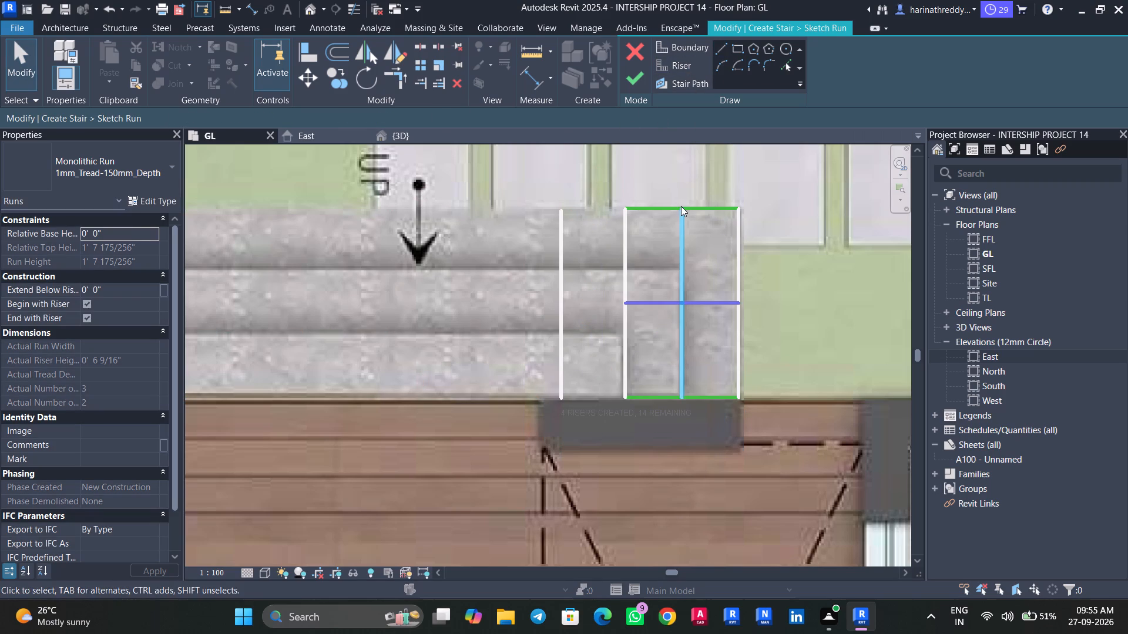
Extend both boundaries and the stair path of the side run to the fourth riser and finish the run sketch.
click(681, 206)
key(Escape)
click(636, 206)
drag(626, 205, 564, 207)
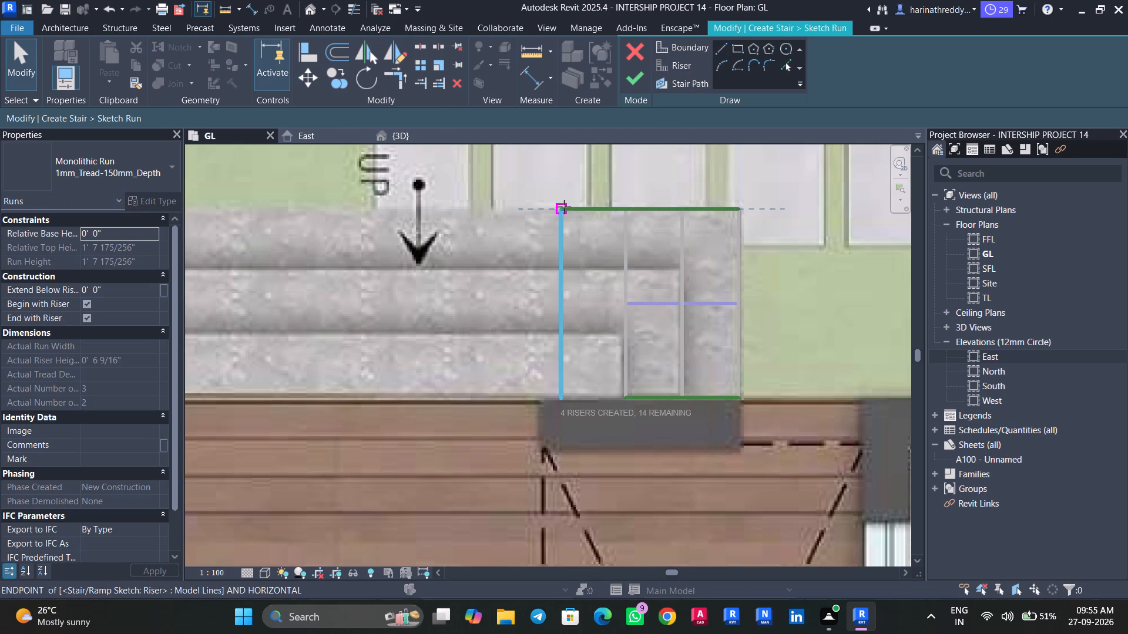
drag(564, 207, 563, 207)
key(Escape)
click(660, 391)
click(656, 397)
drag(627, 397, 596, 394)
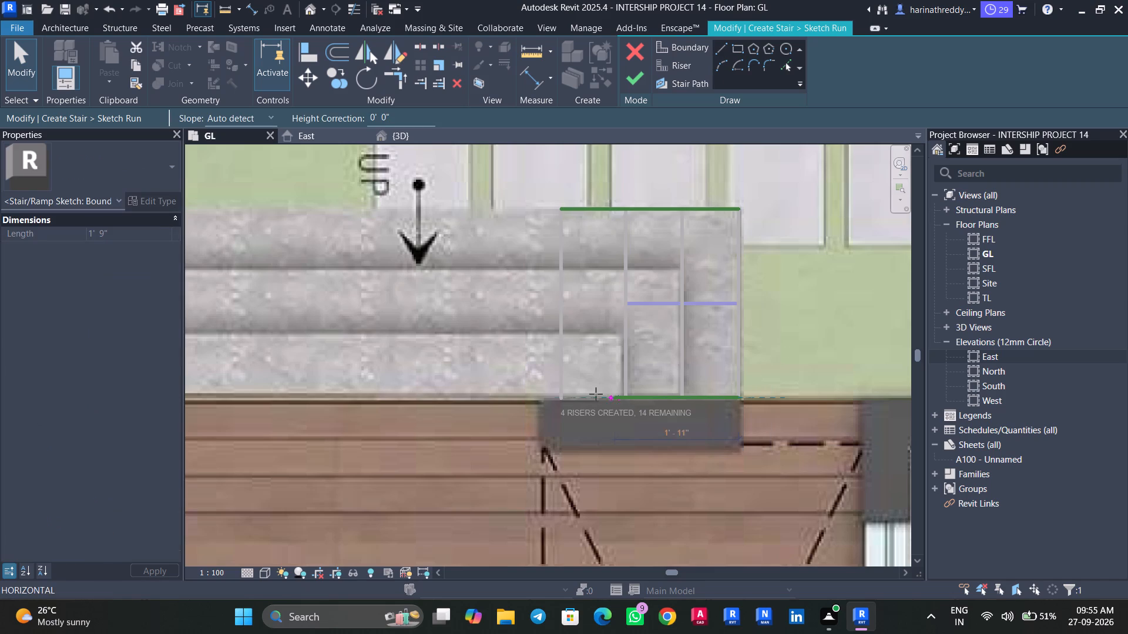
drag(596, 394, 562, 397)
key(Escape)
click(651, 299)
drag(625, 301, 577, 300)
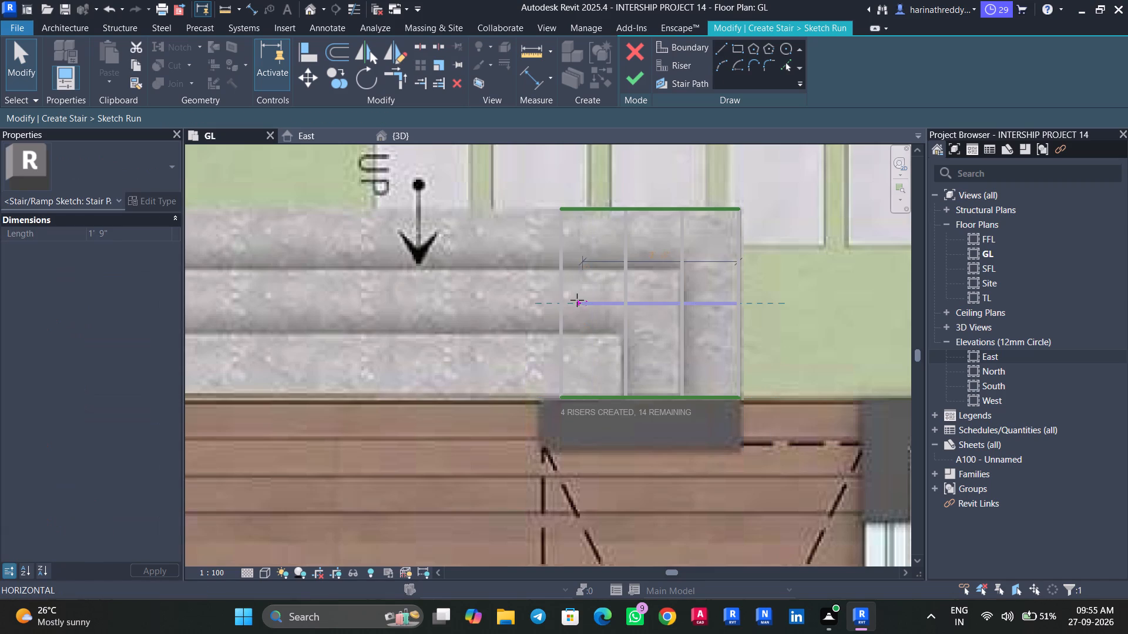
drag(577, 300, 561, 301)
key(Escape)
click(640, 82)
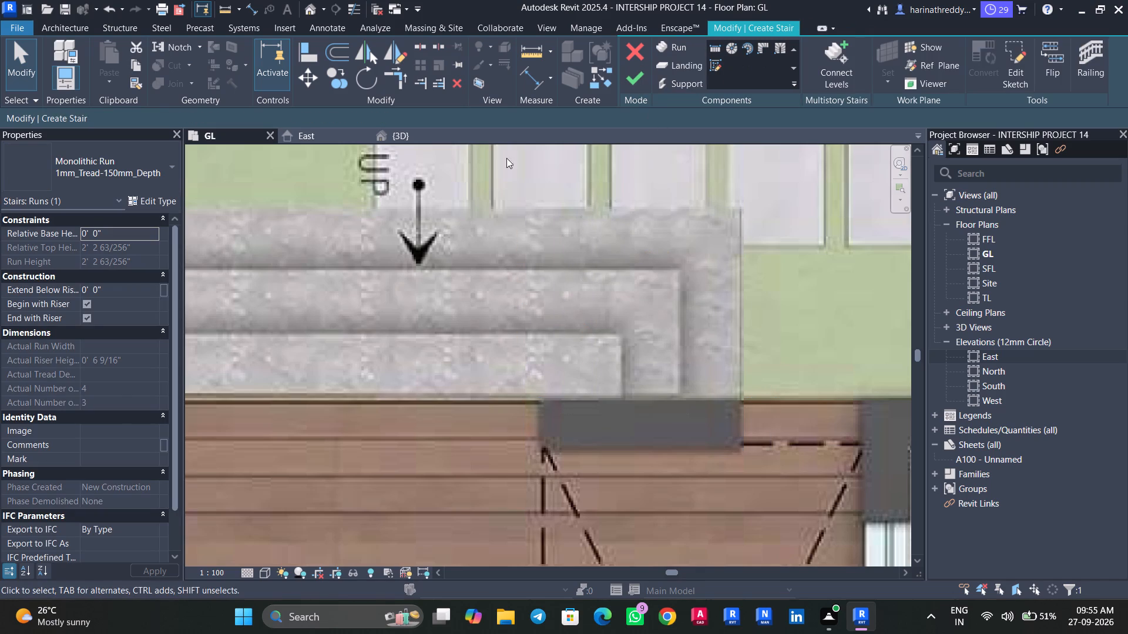
Examine in 3D how the extended side run overlaps the treads of the main deck steps.
click(442, 136)
shift+middle_drag(720, 378, 658, 349)
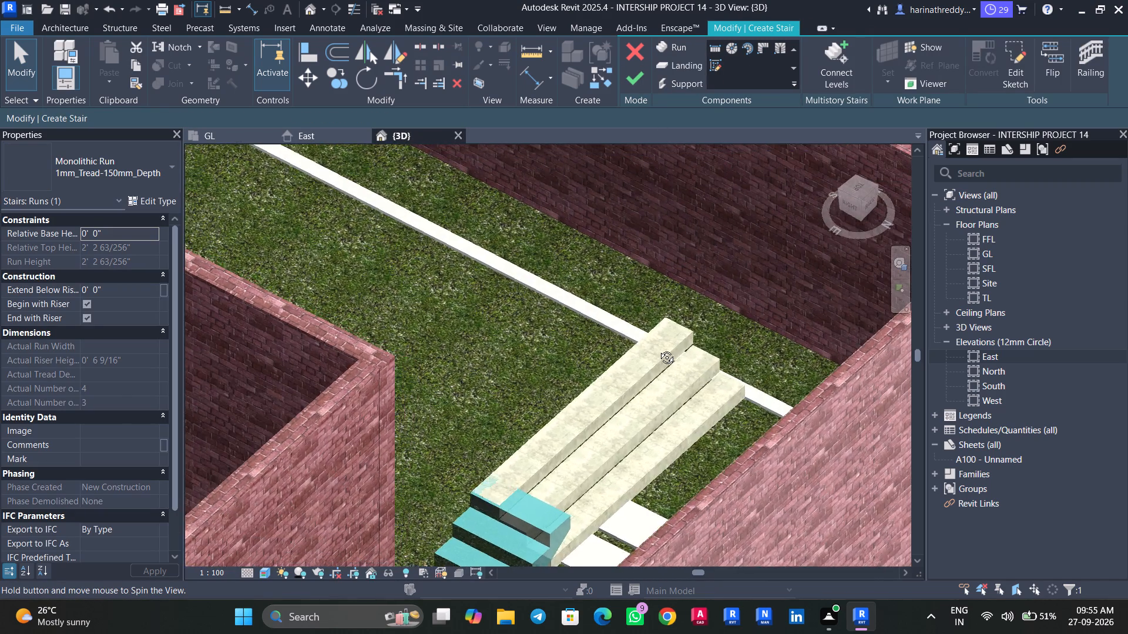
shift+middle_drag(658, 349, 546, 432)
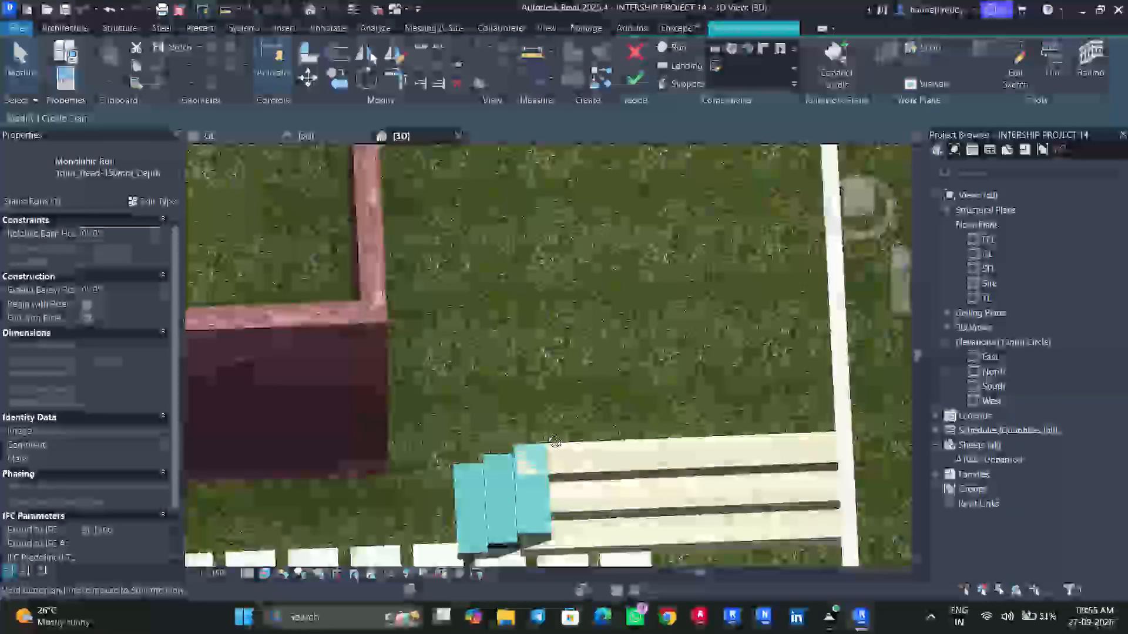
shift+middle_drag(546, 432, 667, 459)
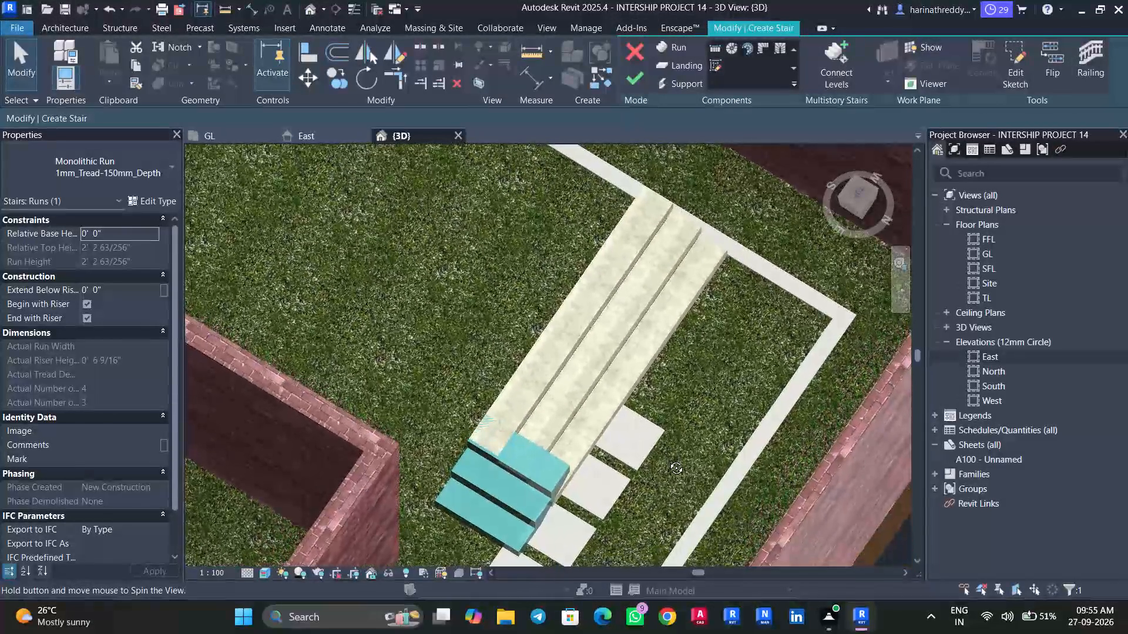
shift+middle_drag(667, 459, 728, 333)
scroll(555, 387, up, 3)
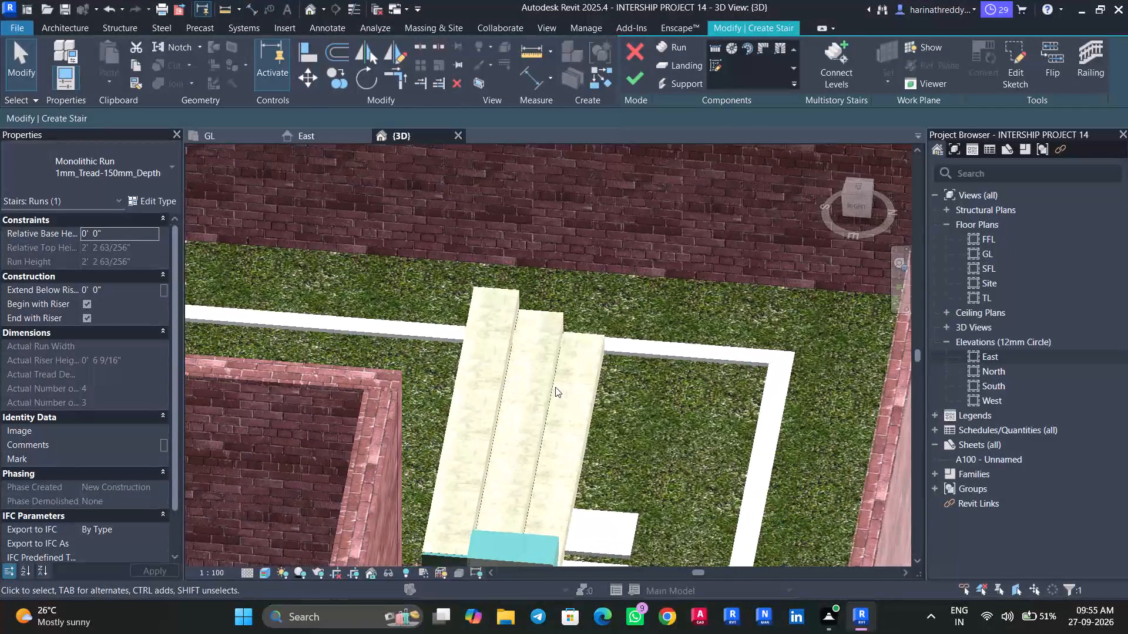
scroll(555, 387, up, 8)
shift+middle_drag(633, 440, 623, 434)
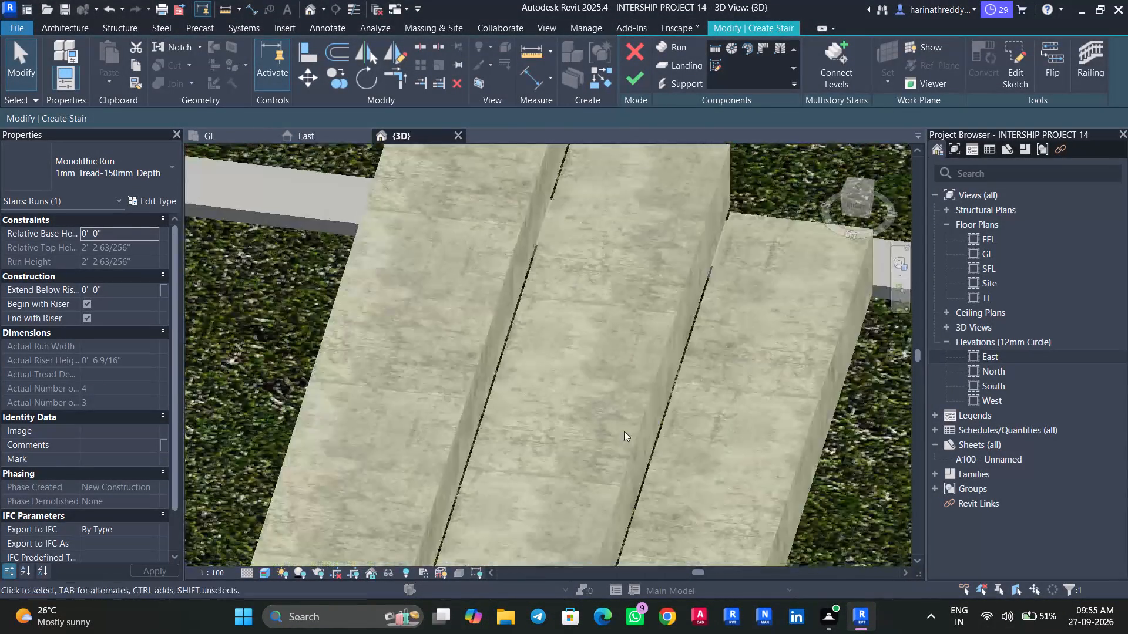
scroll(624, 424, down, 4)
scroll(629, 413, up, 1)
scroll(629, 413, down, 6)
middle_drag(649, 454, 685, 325)
Open the side run's sketch for editing in the 3D view, seen from above.
click(610, 494)
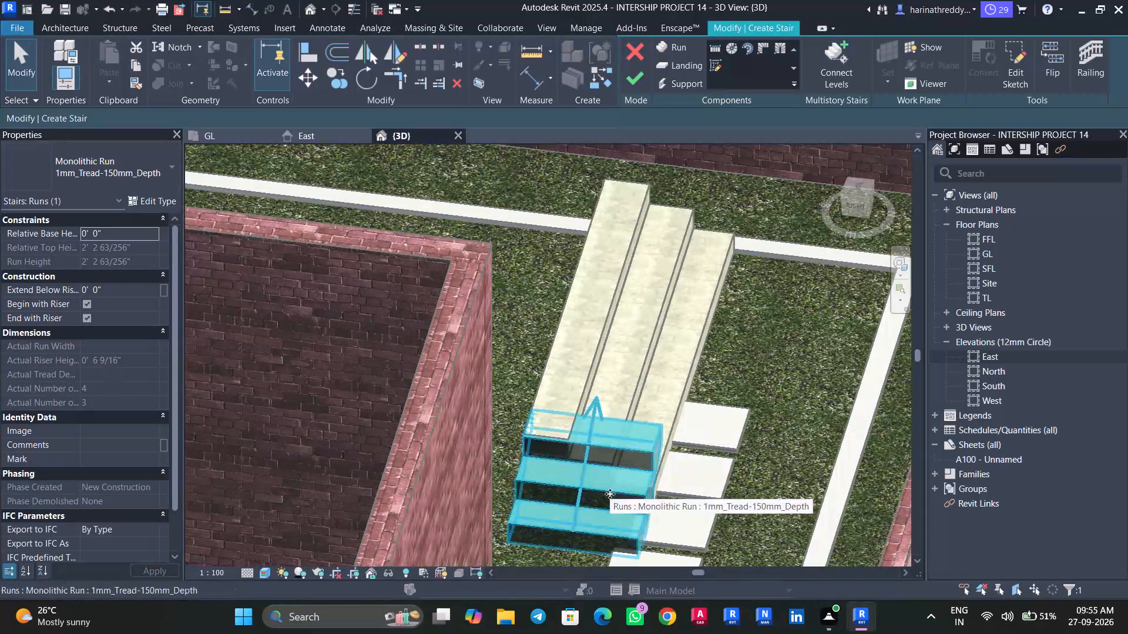
click(860, 188)
scroll(582, 397, up, 3)
scroll(582, 398, down, 1)
scroll(582, 398, up, 2)
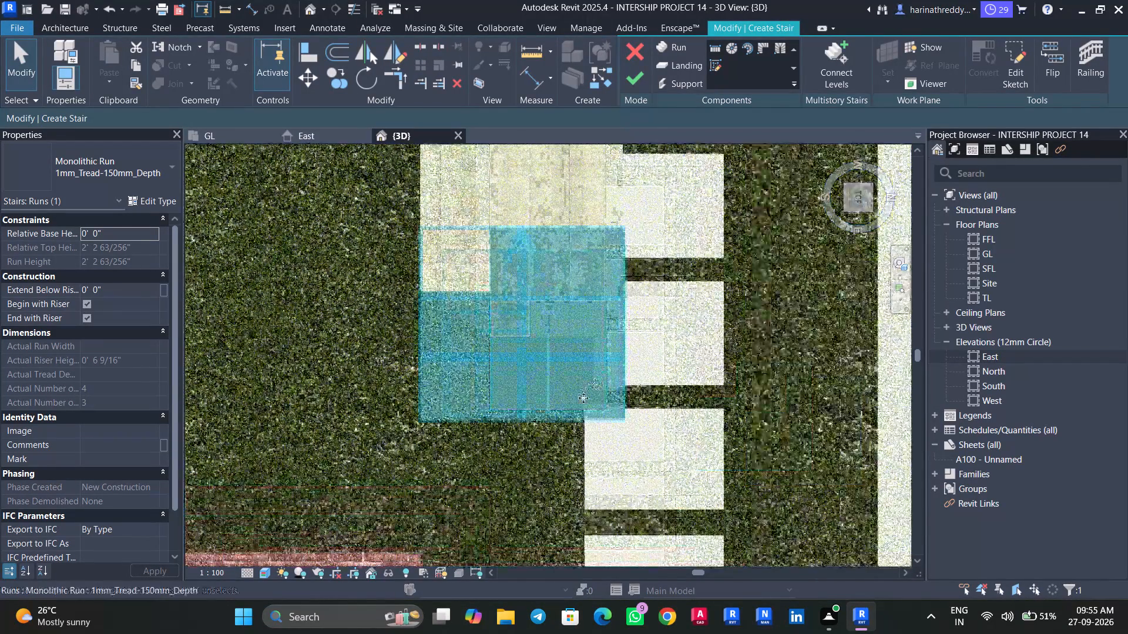
click(1024, 62)
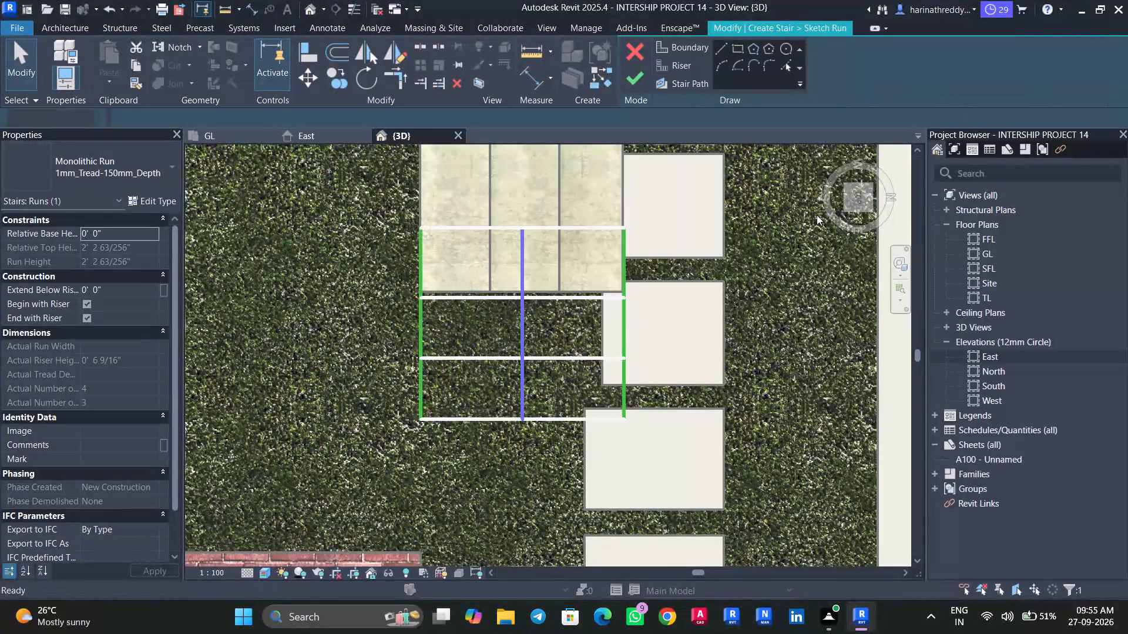
middle_drag(572, 330, 593, 366)
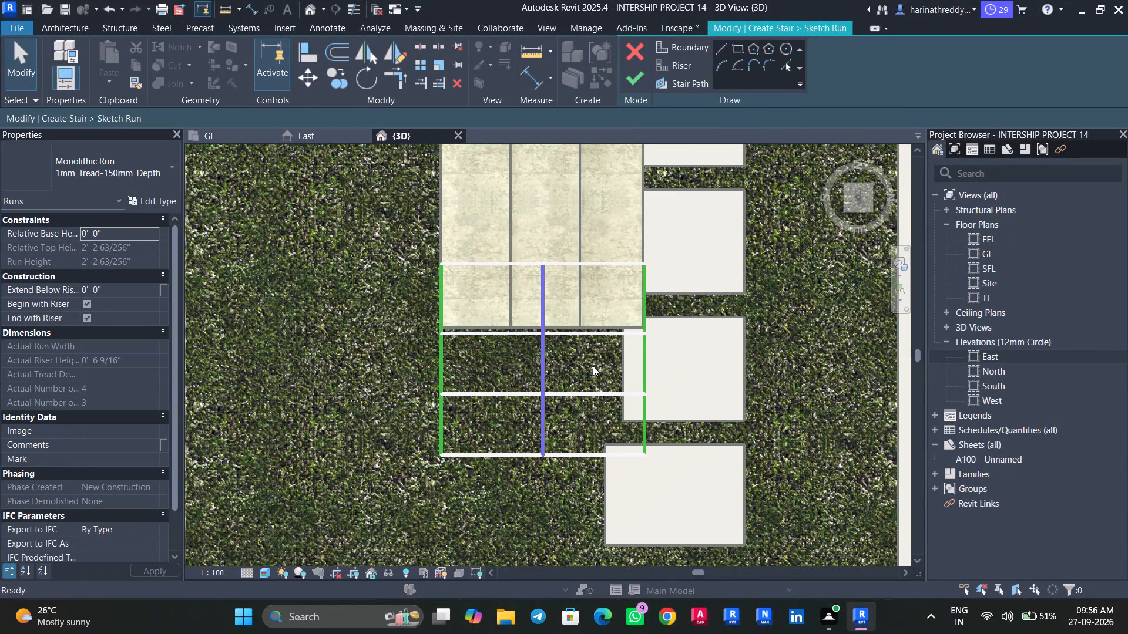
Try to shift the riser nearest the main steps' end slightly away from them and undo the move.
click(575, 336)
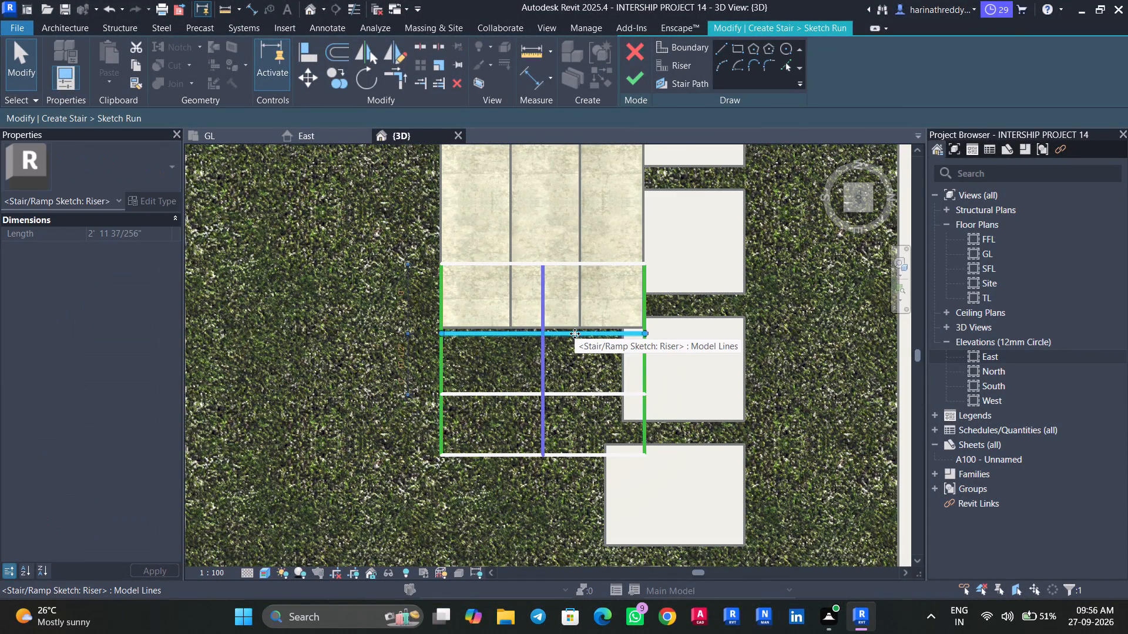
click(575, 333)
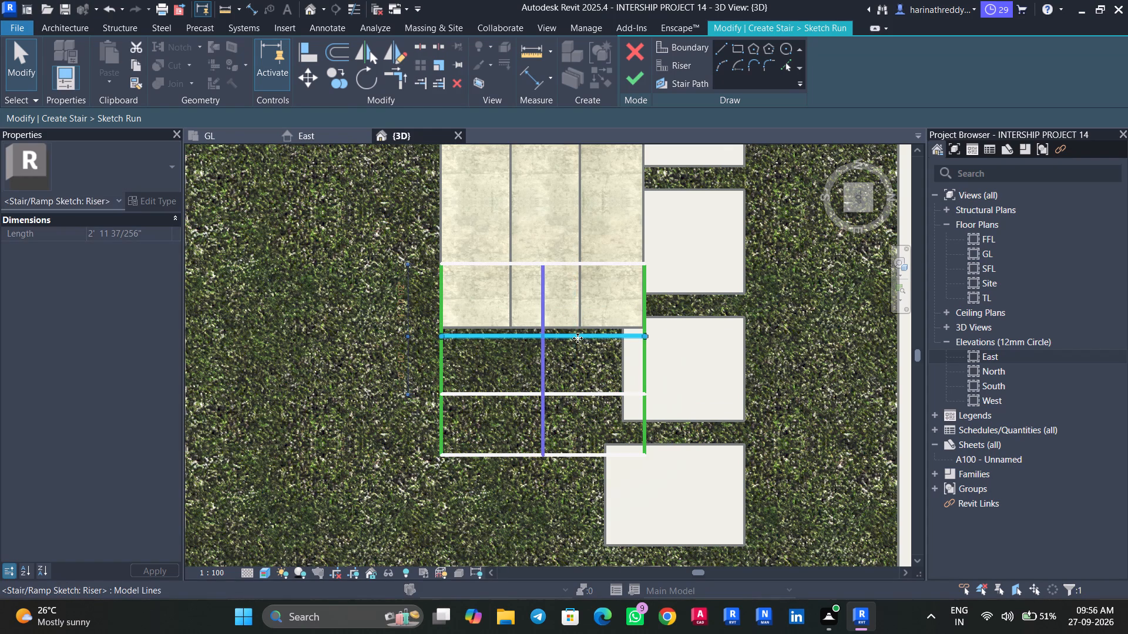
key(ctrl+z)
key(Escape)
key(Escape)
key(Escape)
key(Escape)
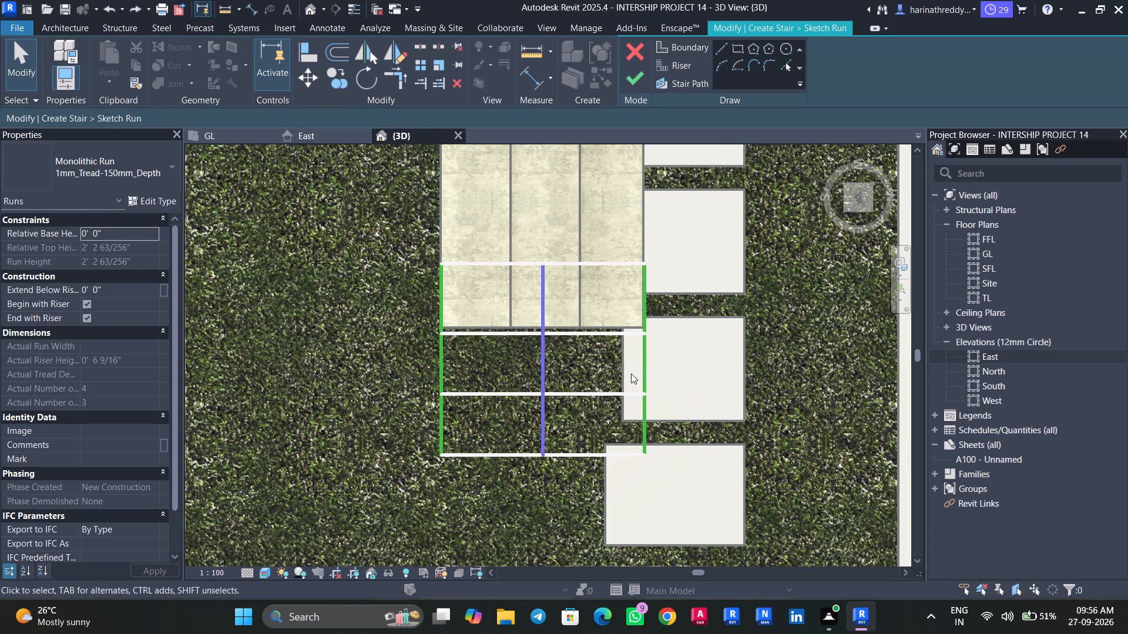
Delete both boundaries, all four risers and the stair path from the side run's sketch and try to finish the sketch.
click(644, 372)
key(Delete)
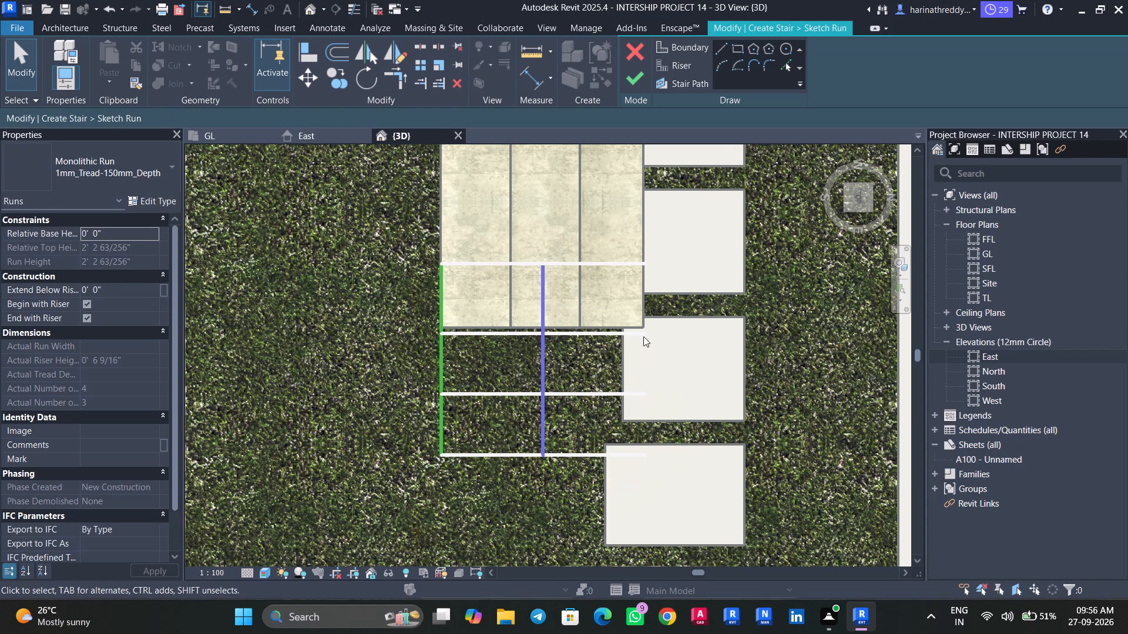
click(688, 50)
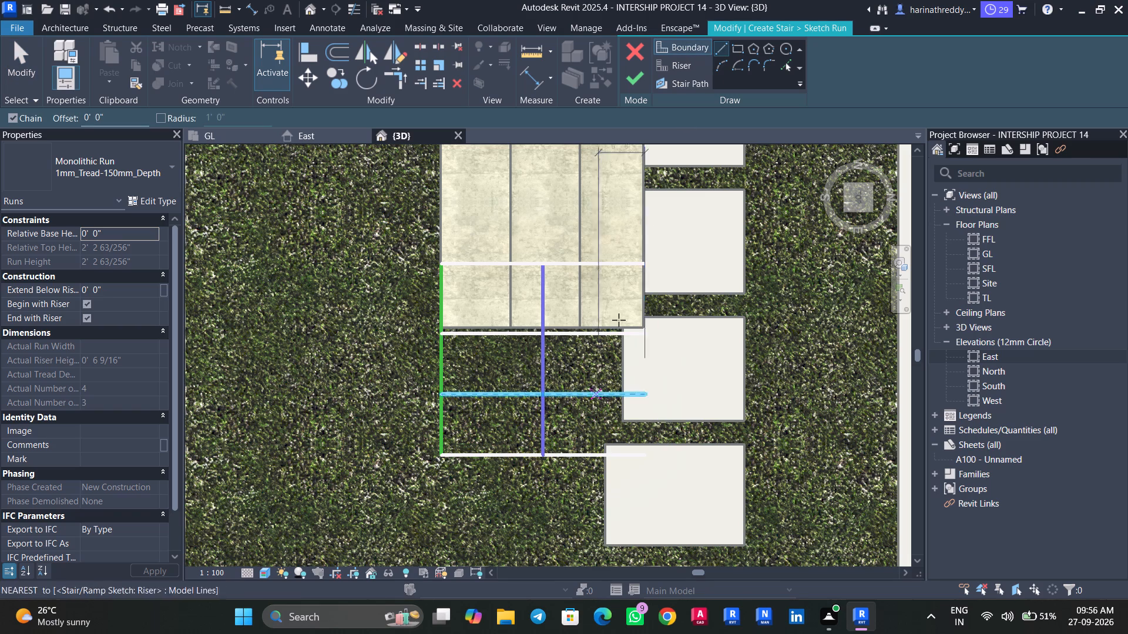
click(638, 52)
key(Escape)
key(Escape)
key(Escape)
drag(703, 490, 586, 396)
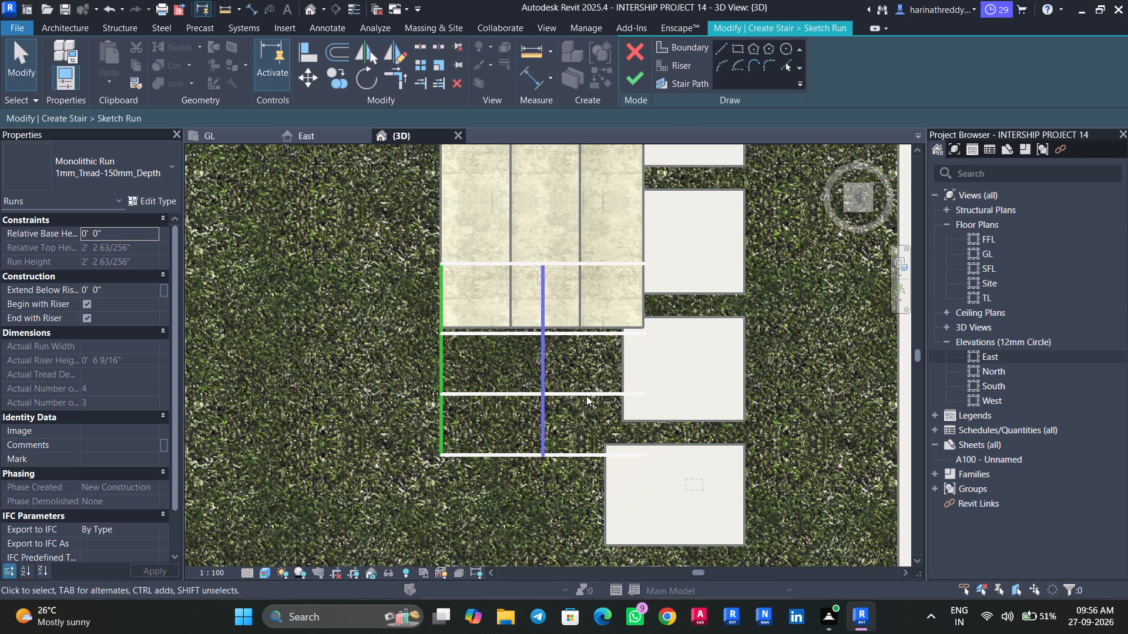
drag(586, 396, 415, 254)
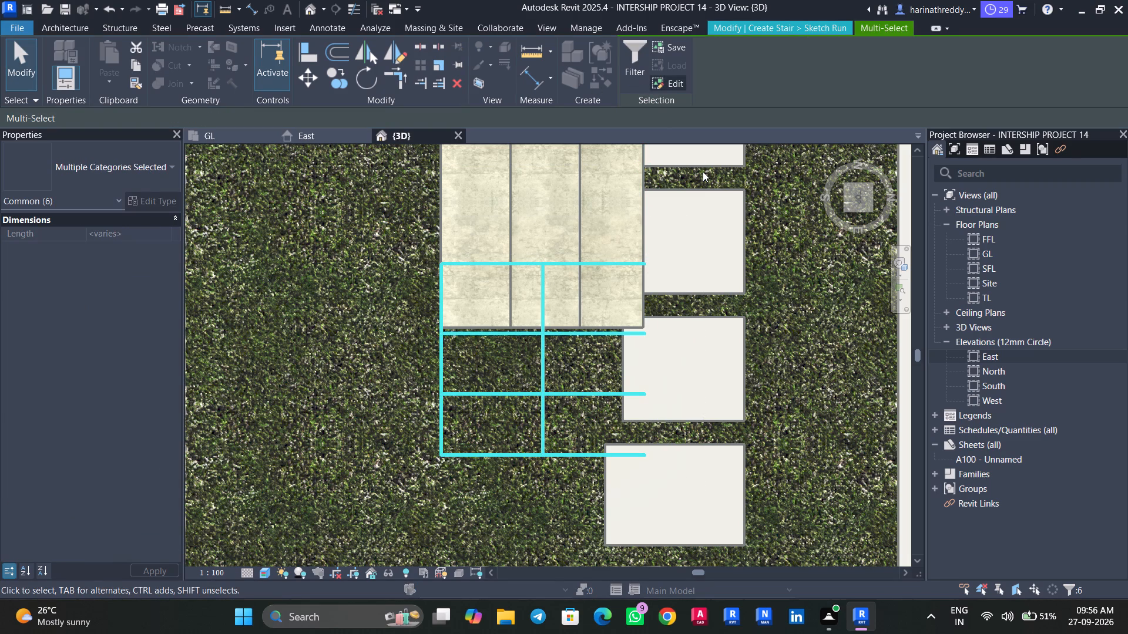
key(Delete)
click(627, 79)
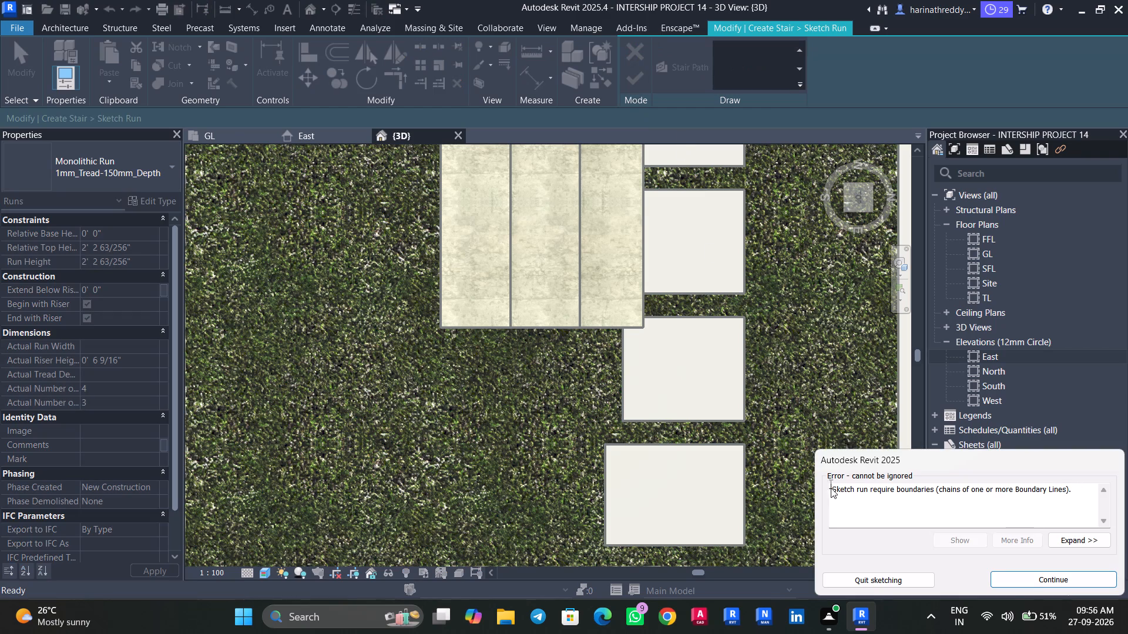
click(1038, 577)
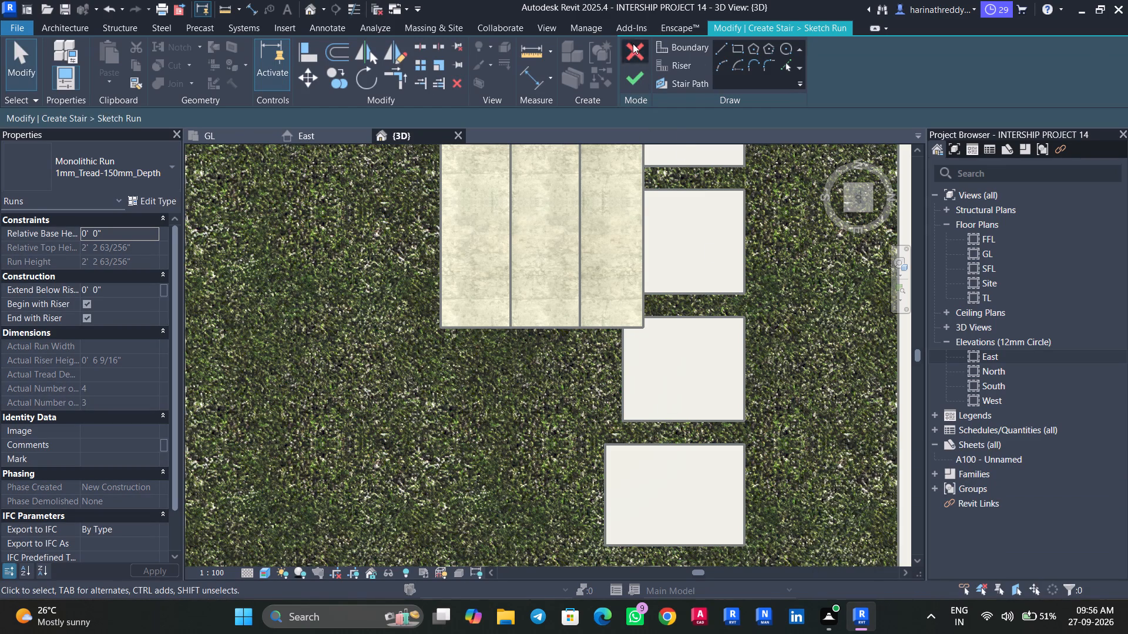
Discard the side run's sketch changes, delete the side run and abandon the stair edit.
click(633, 44)
click(615, 318)
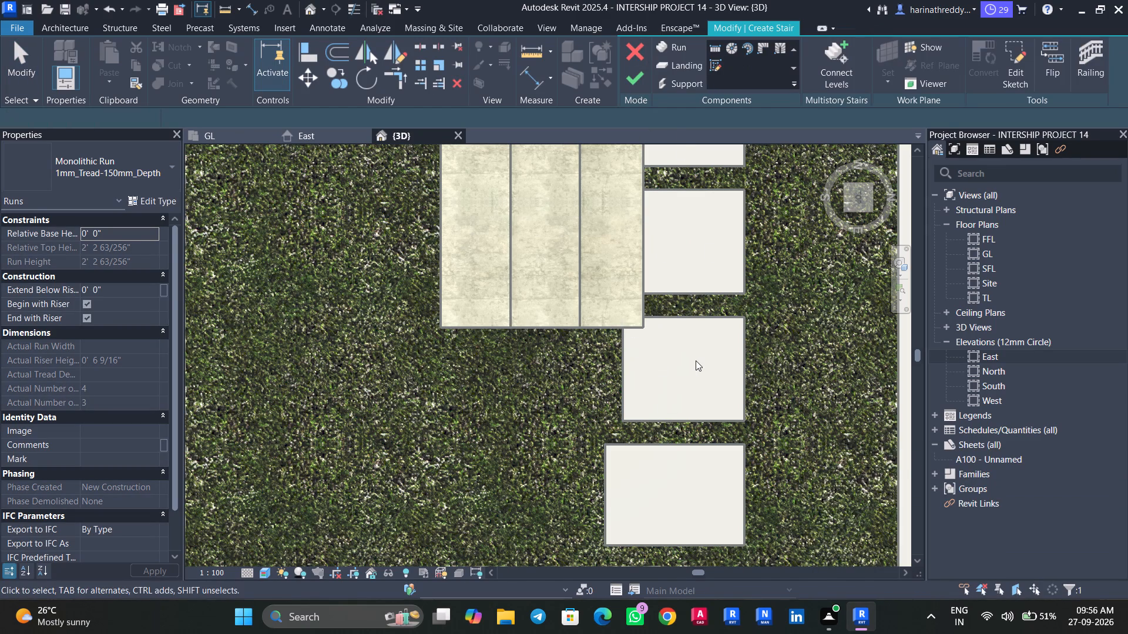
key(Escape)
key(Escape)
click(572, 390)
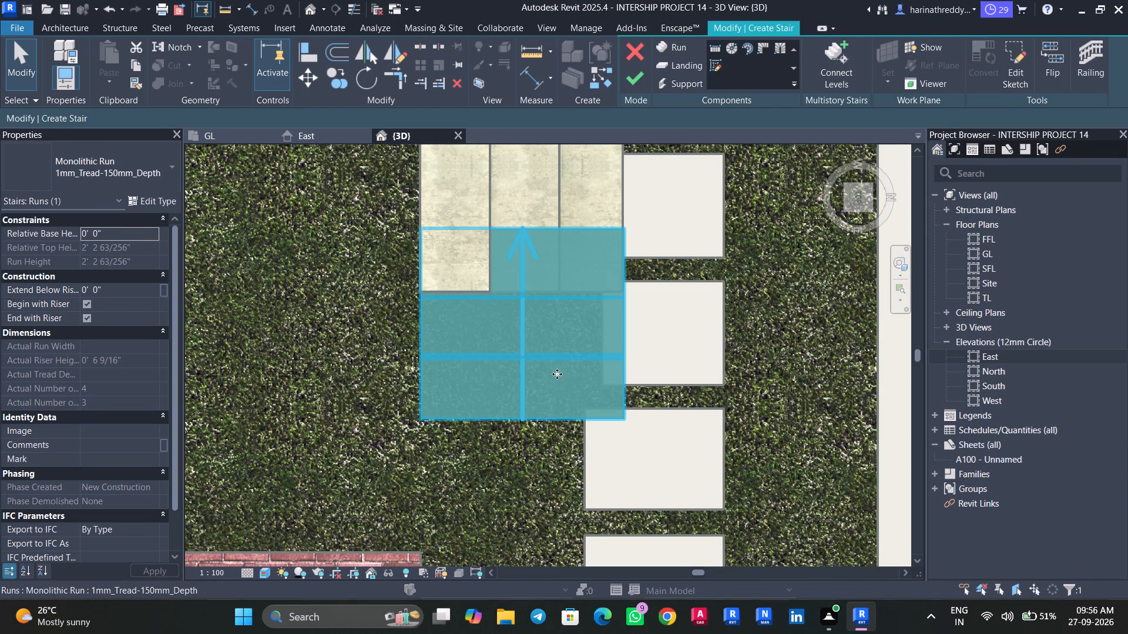
key(Delete)
key(BackSpace)
click(642, 46)
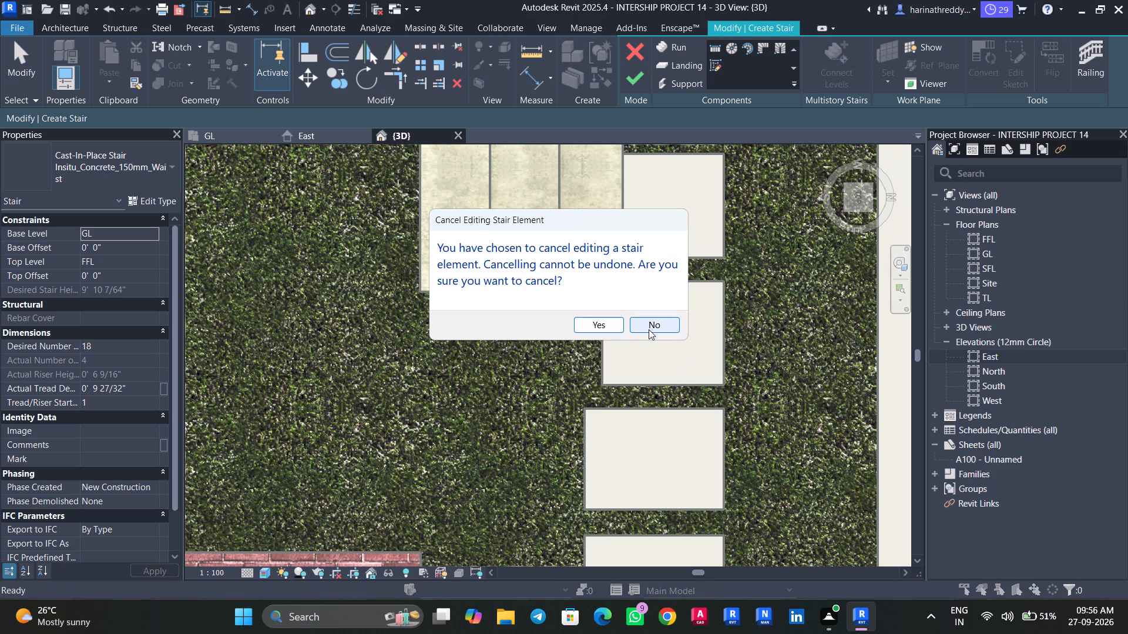
click(649, 329)
click(634, 58)
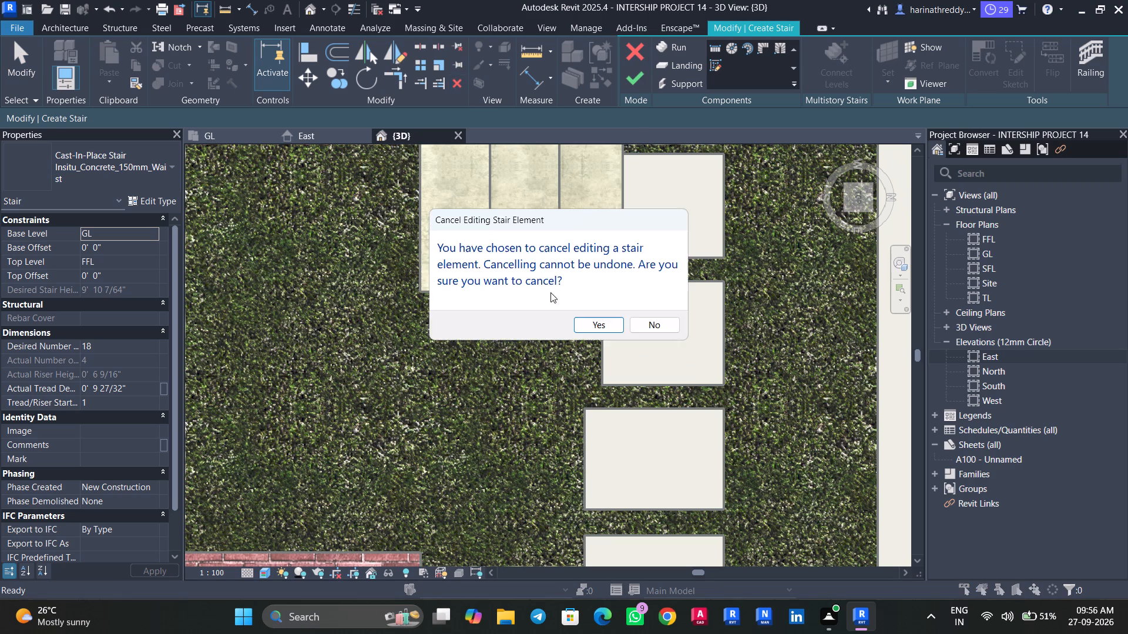
click(588, 318)
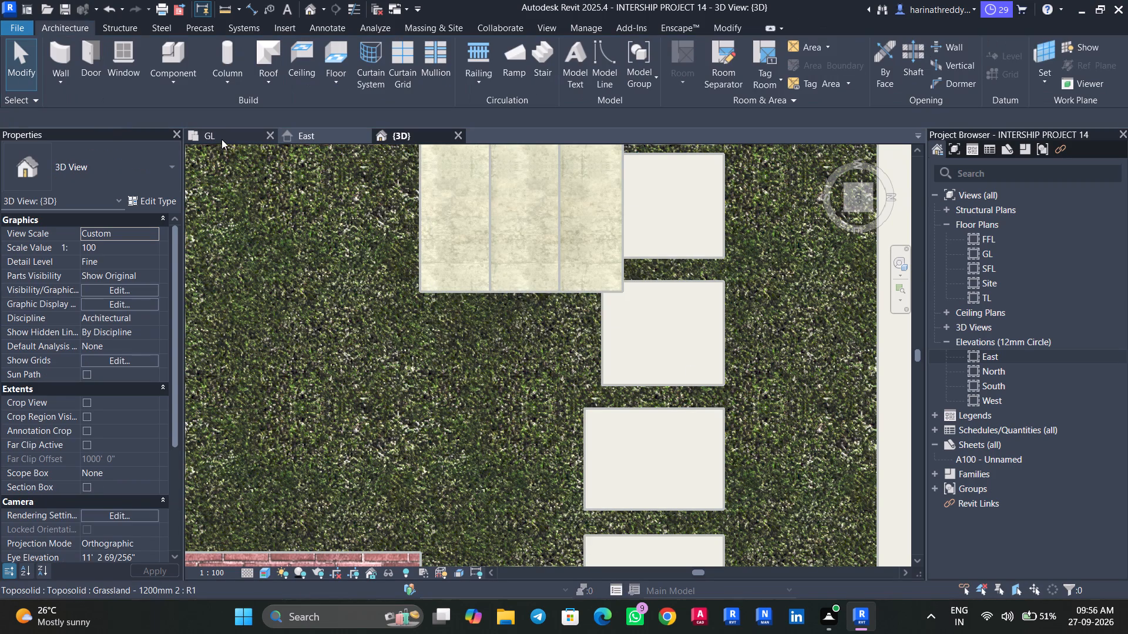
Check the deck steps on the GL plan underlay and delete the main cast-in-place deck stair in the 3D view.
click(221, 139)
scroll(489, 385, down, 7)
middle_drag(502, 404, 607, 338)
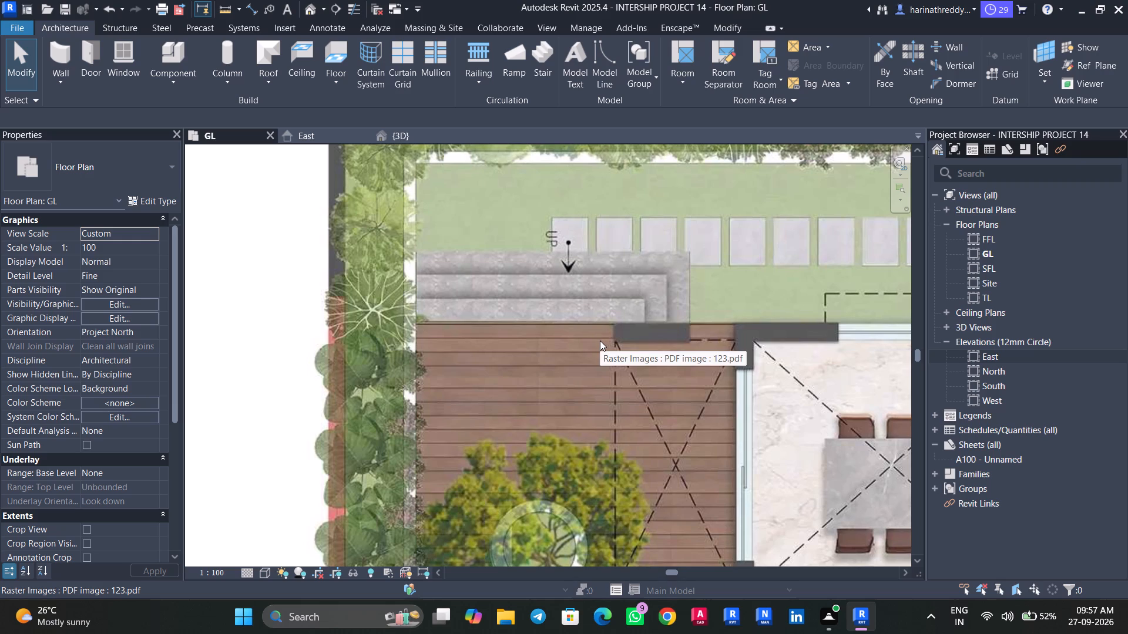
click(395, 129)
click(522, 252)
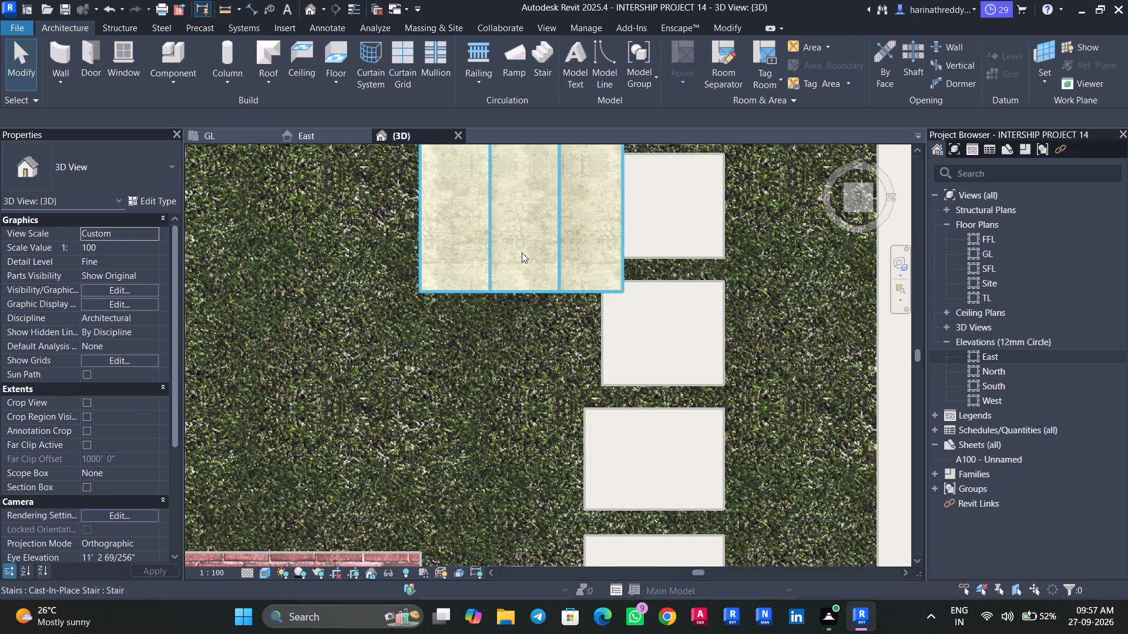
scroll(522, 252, down, 4)
shift+middle_drag(515, 325, 395, 125)
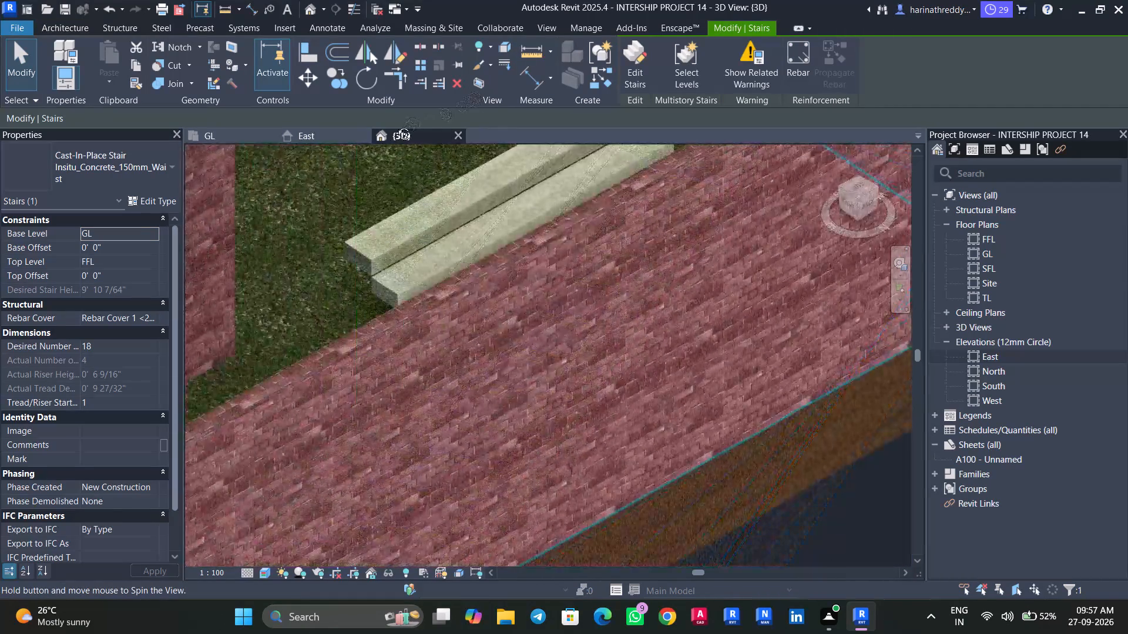
shift+middle_drag(395, 125, 365, 188)
shift+middle_drag(321, 255, 441, 187)
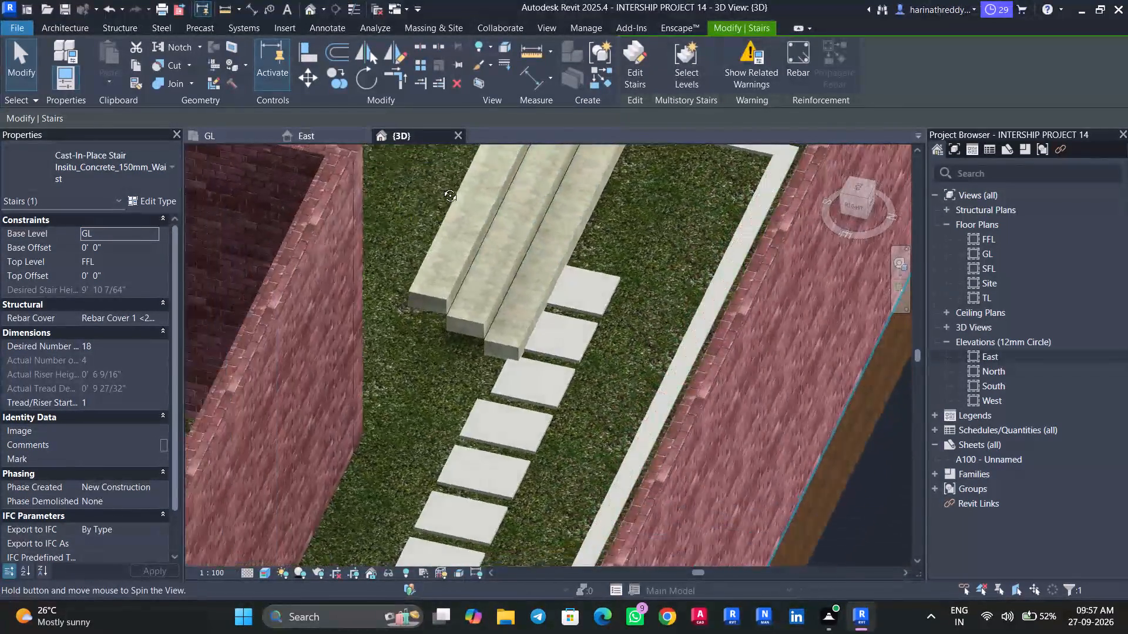
shift+middle_drag(441, 187, 444, 168)
click(498, 264)
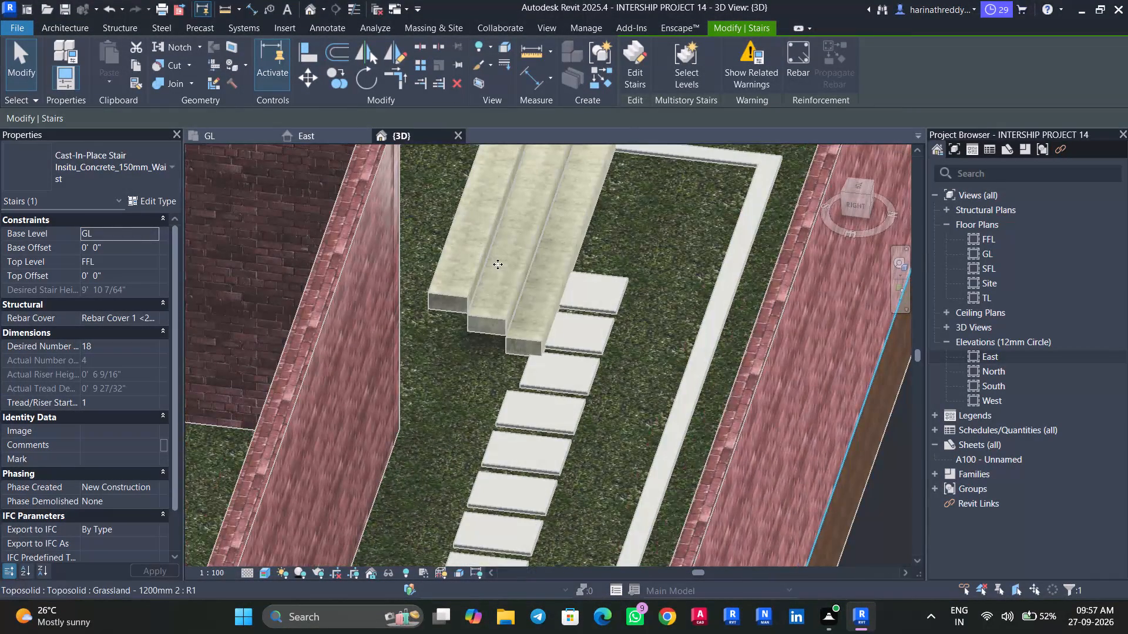
key(Delete)
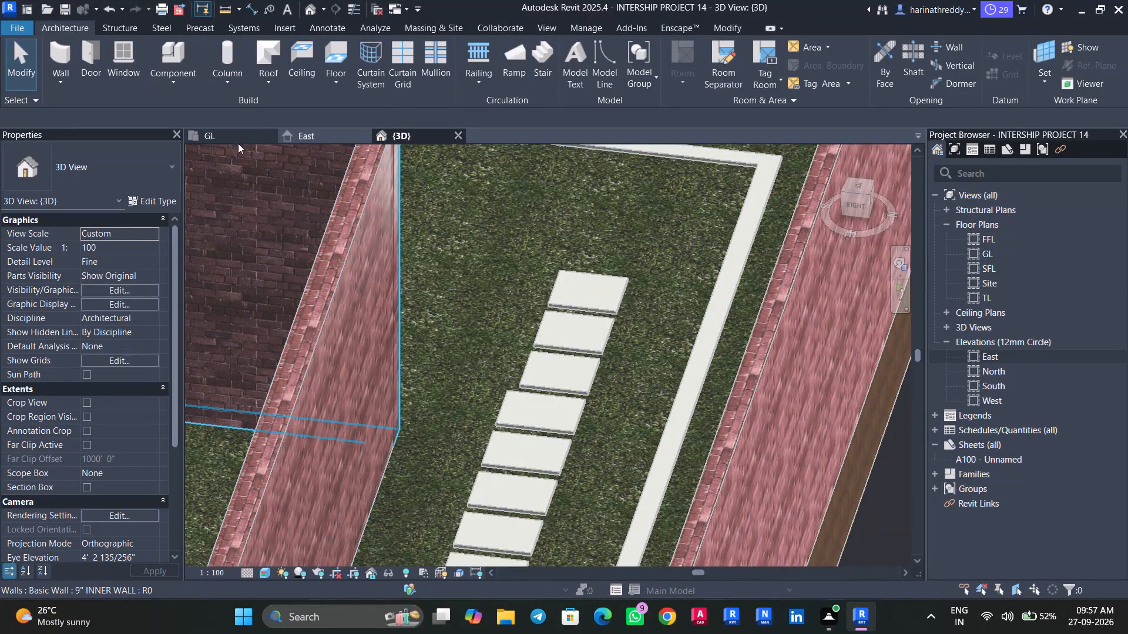
Create an in-place model in the Stairs category on the GL floor plan, keeping the suggested name.
click(237, 134)
scroll(493, 321, down, 2)
scroll(493, 315, up, 6)
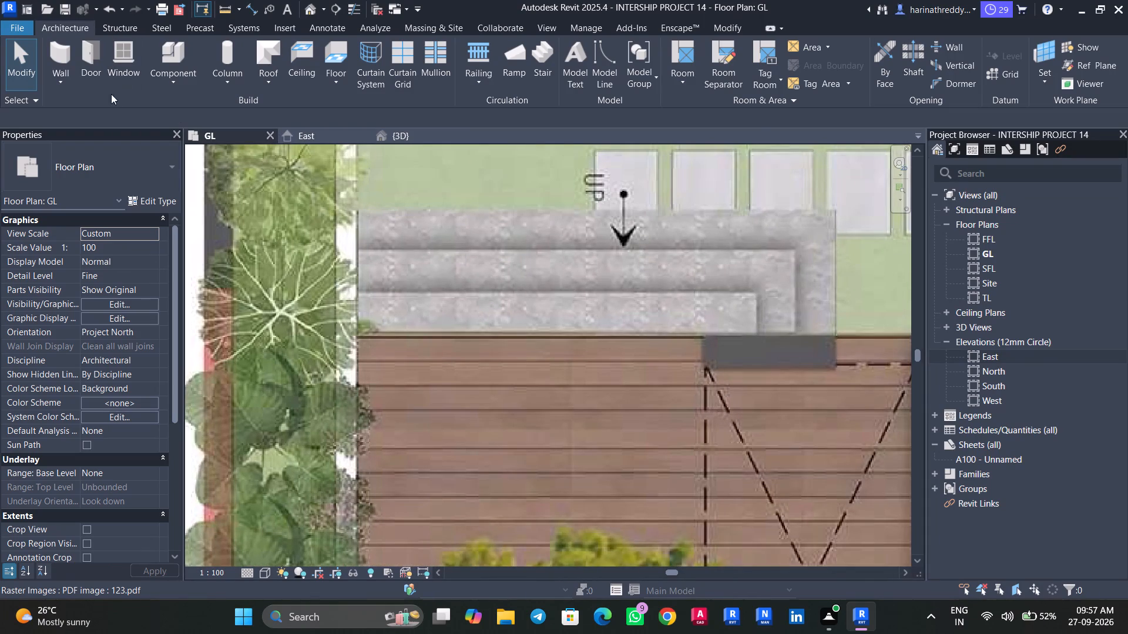
click(179, 87)
click(206, 143)
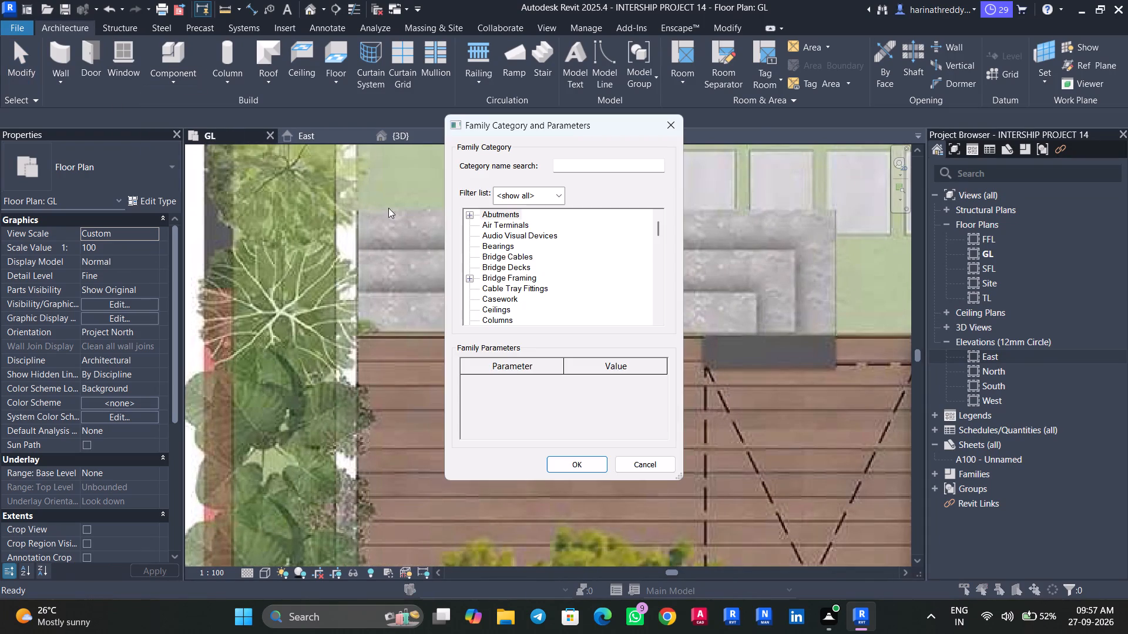
click(505, 258)
key(s)
scroll(506, 303, down, 4)
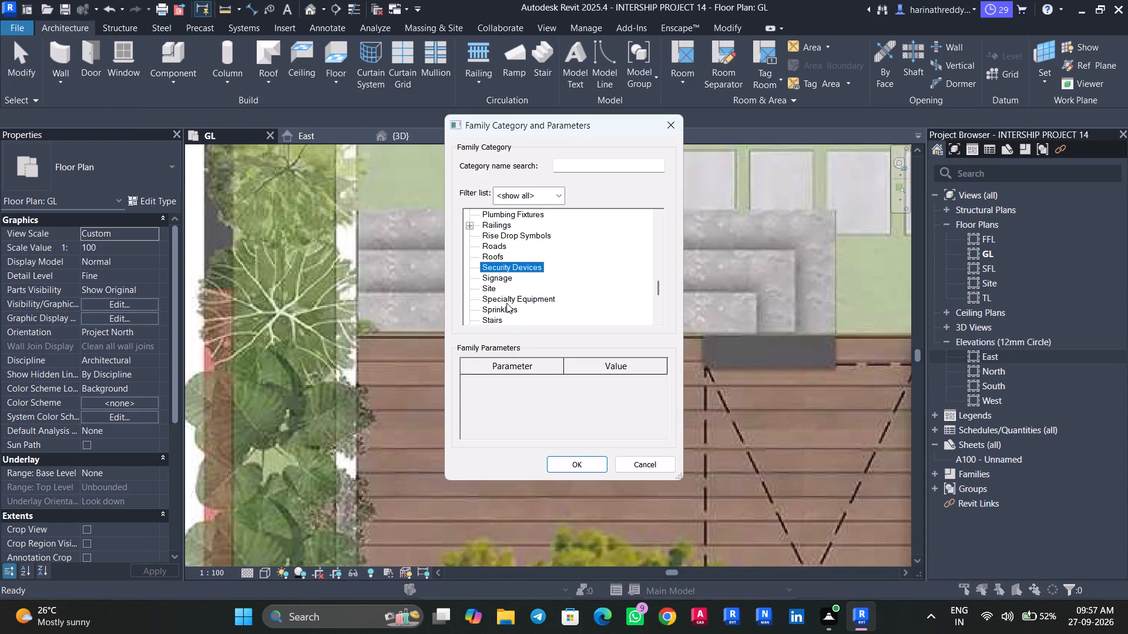
click(494, 321)
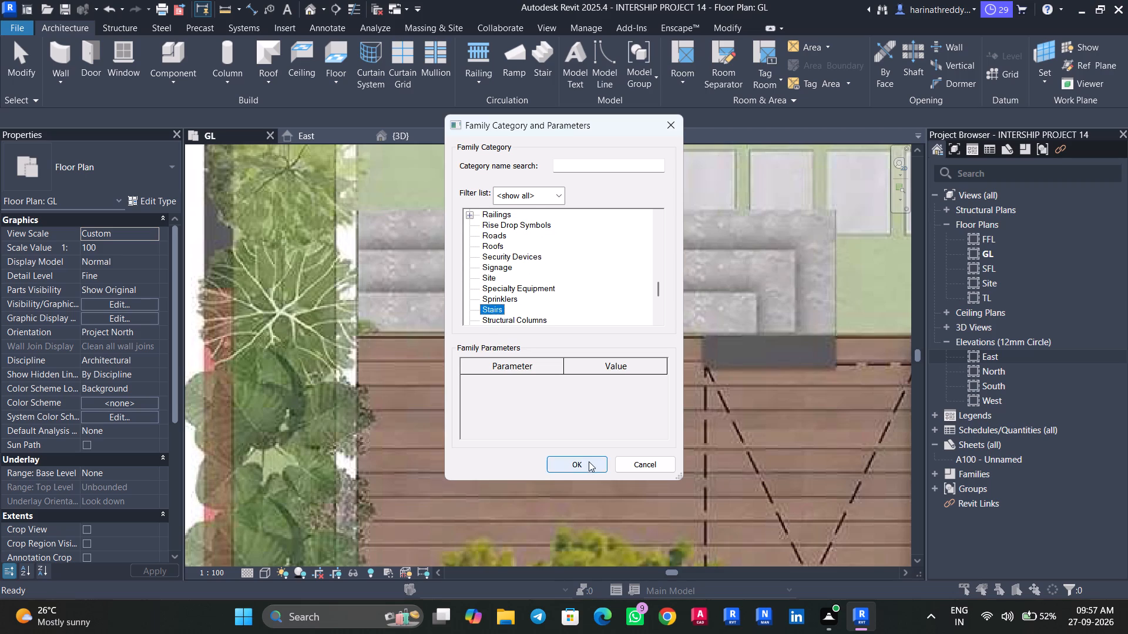
click(589, 464)
click(625, 336)
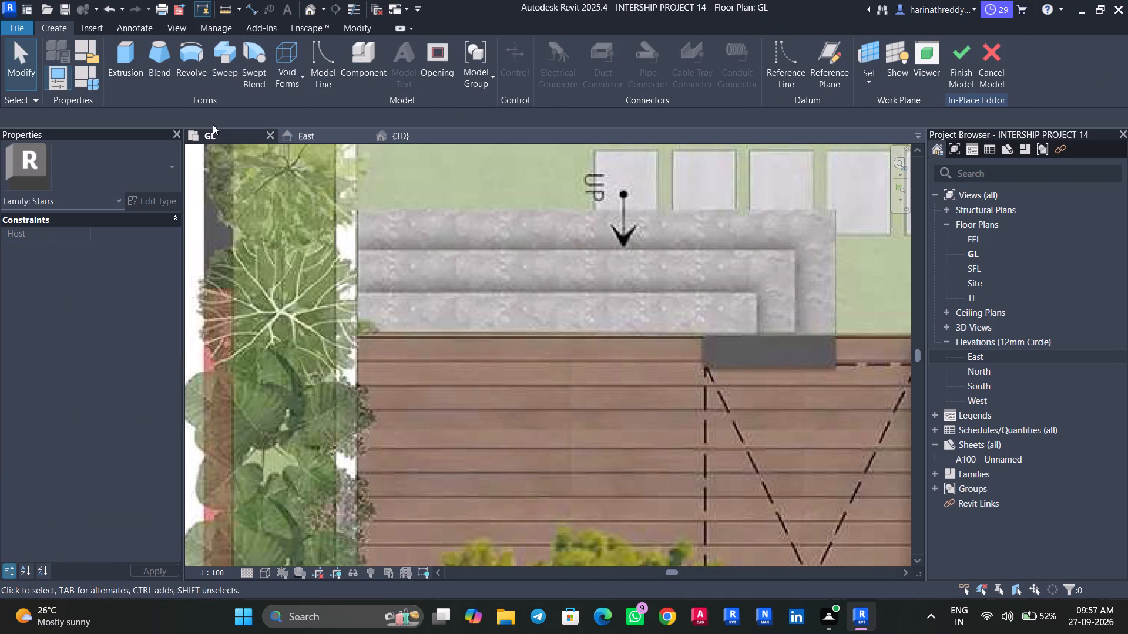
Start an Extrusion and sketch two adjoining rectangles over the outermost deck step's long tread and its side return.
click(133, 63)
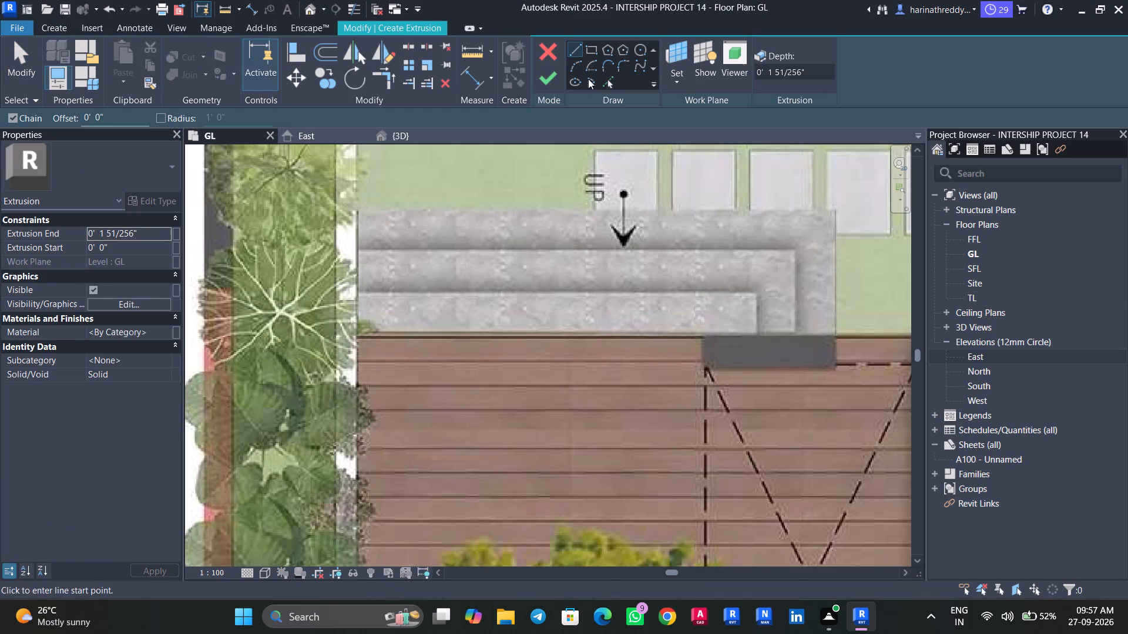
click(592, 52)
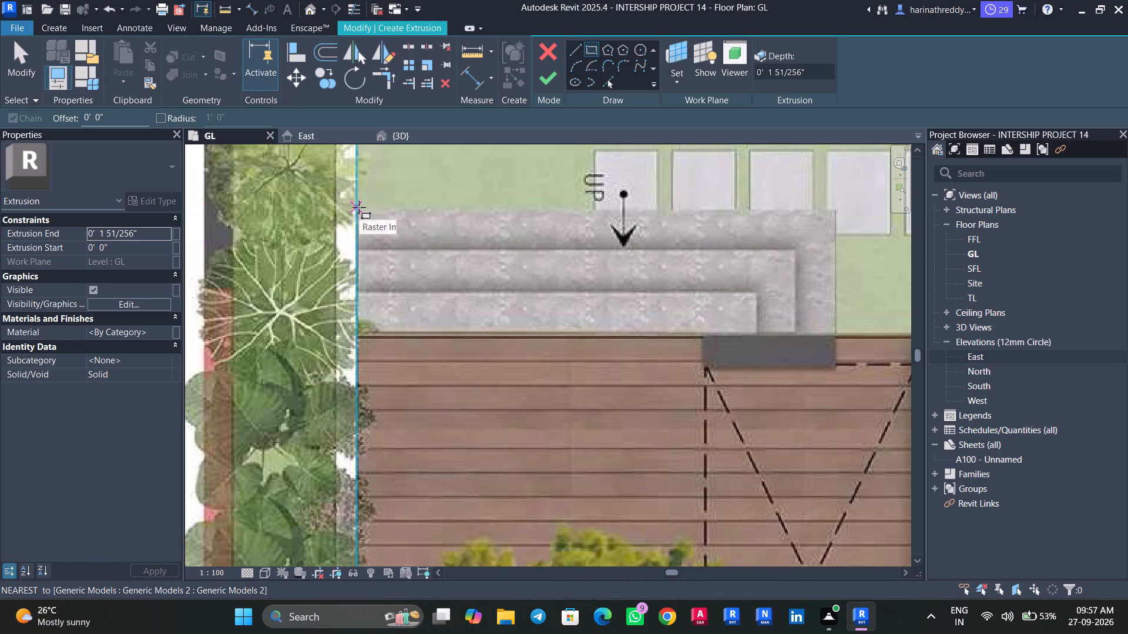
middle_drag(368, 220, 373, 249)
scroll(373, 249, up, 3)
click(358, 233)
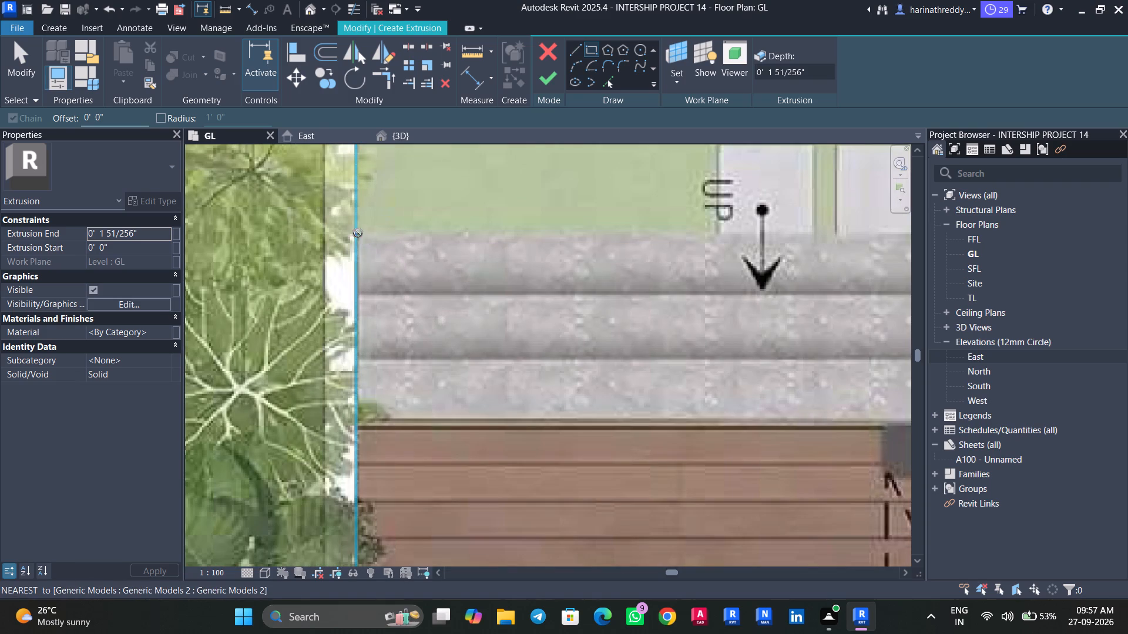
middle_drag(687, 292, 414, 285)
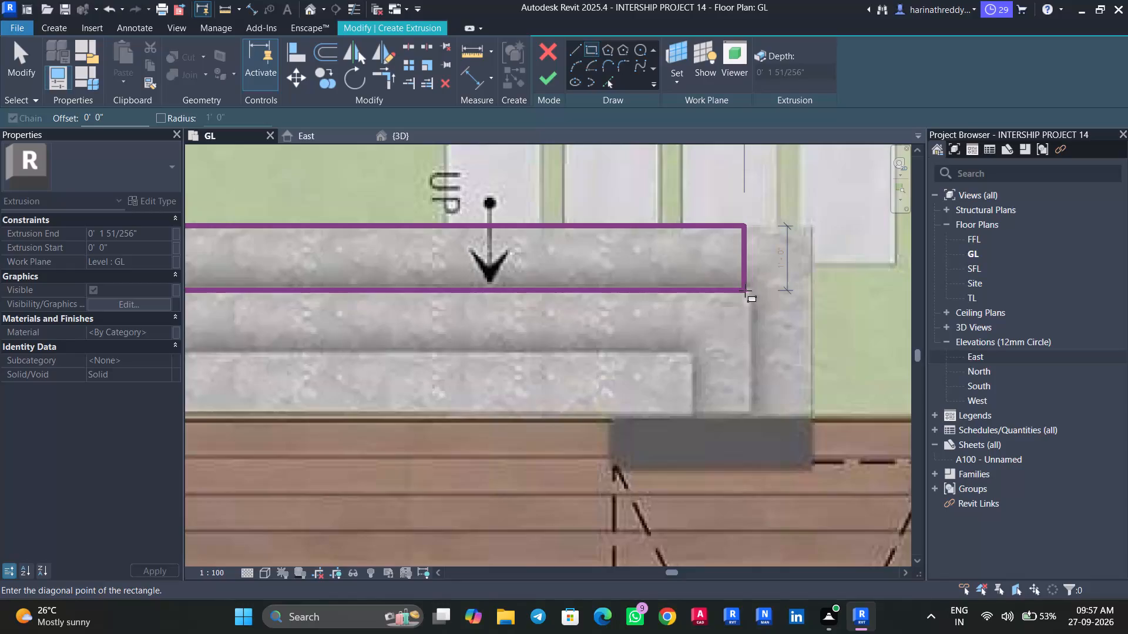
click(746, 291)
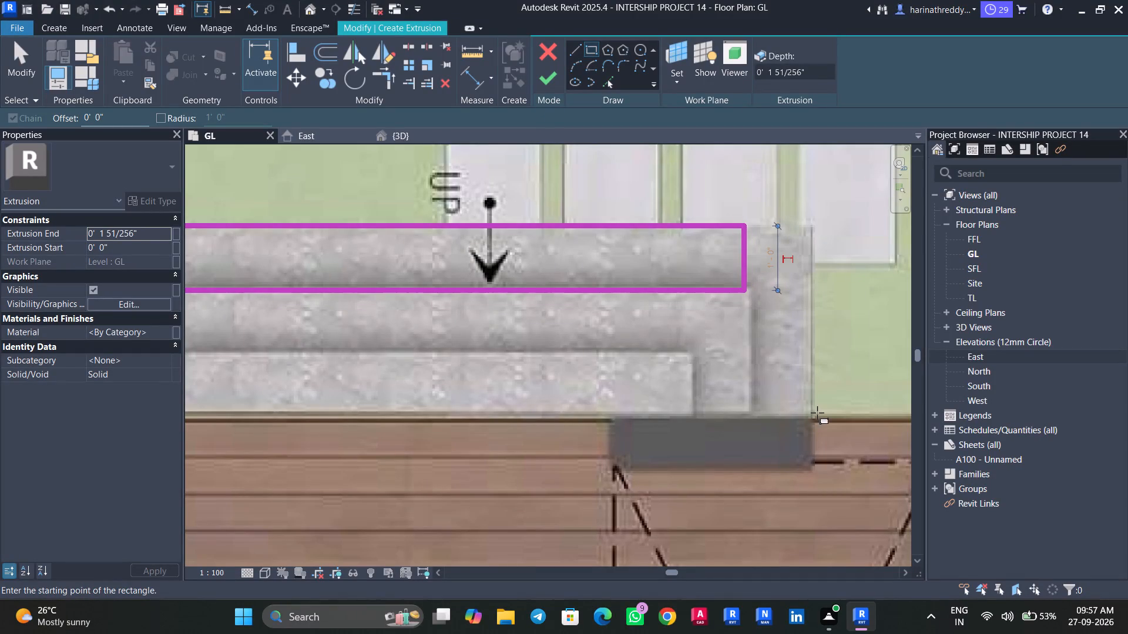
click(815, 413)
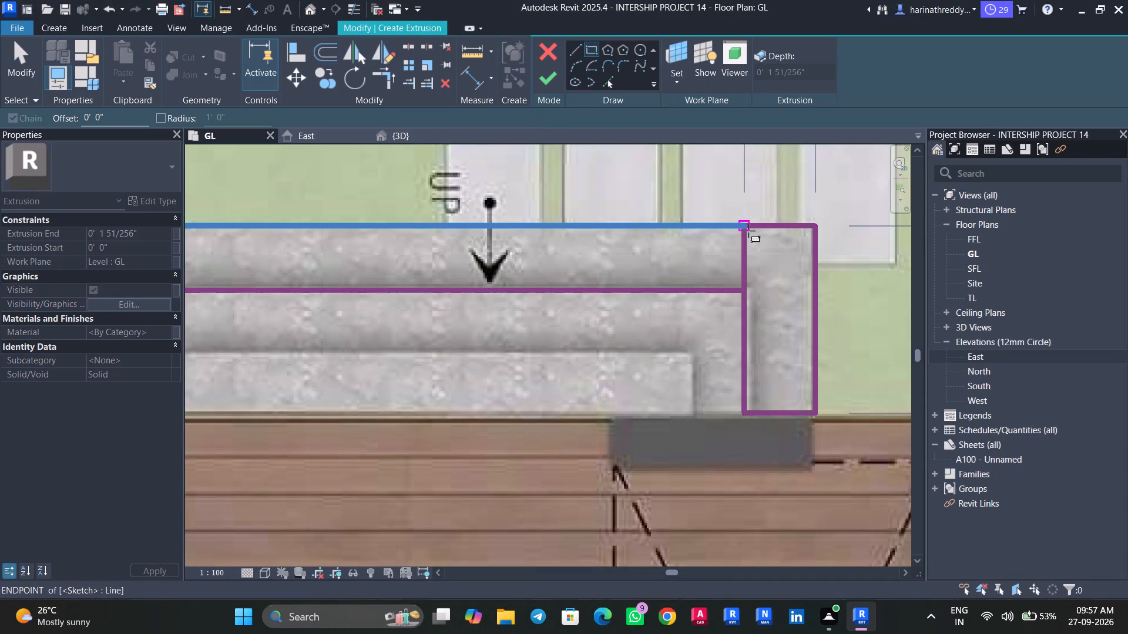
click(748, 231)
key(Escape)
key(Escape)
Shift the long tread's inner sketch line slightly outward to match the step edge on the plan underlay.
click(747, 321)
scroll(747, 336, up, 3)
click(744, 329)
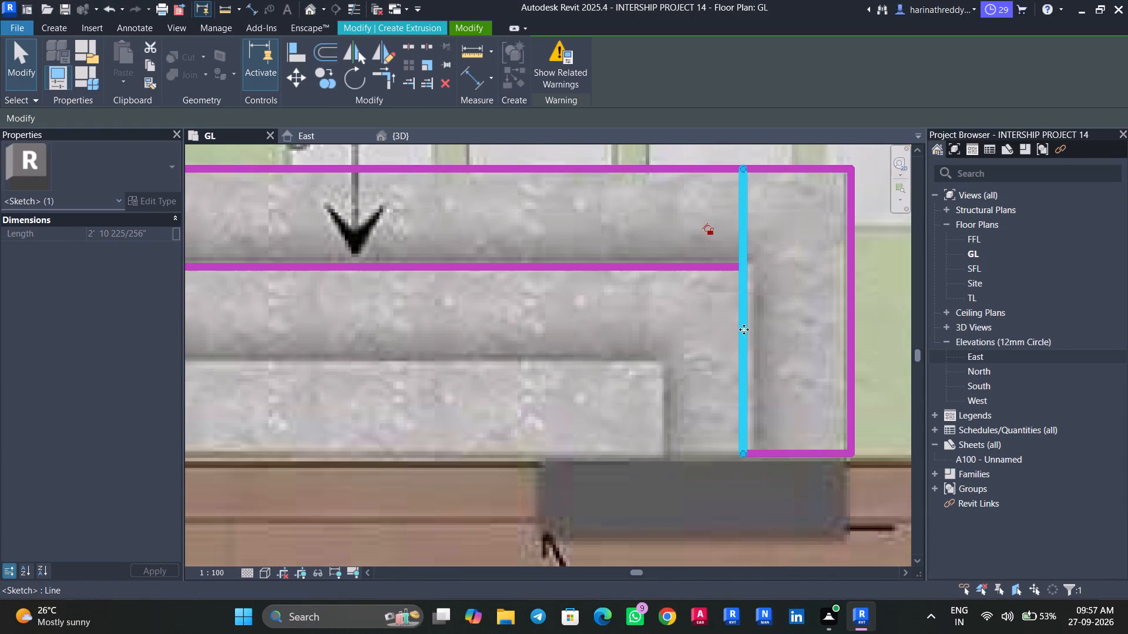
key(Escape)
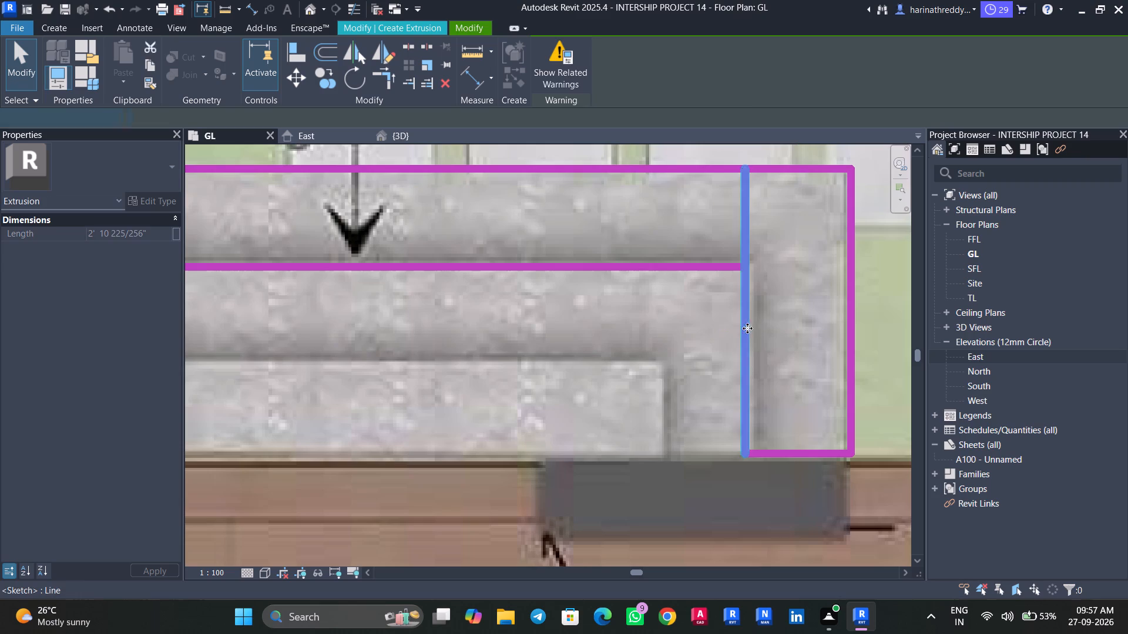
key(Escape)
scroll(703, 322, down, 2)
click(677, 279)
scroll(676, 283, up, 4)
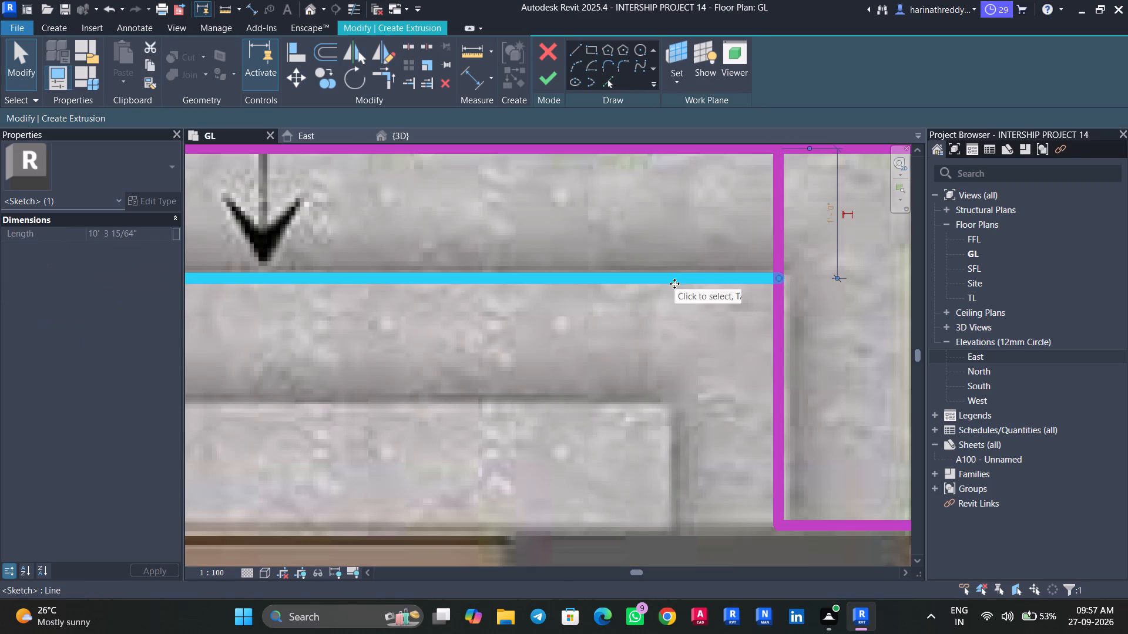
drag(674, 284, 677, 273)
key(Escape)
key(Escape)
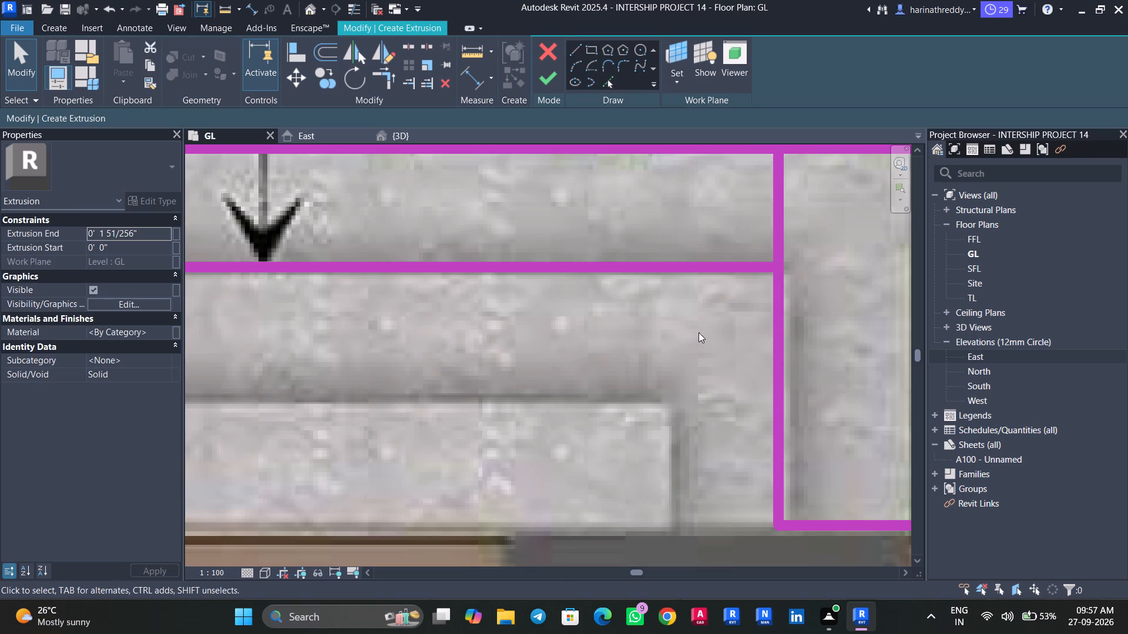
Trim the inner corner and delete the leftover dividing segment so the two rectangles form one L-shaped outline.
scroll(699, 338, down, 3)
text(TR)
click(758, 360)
click(726, 296)
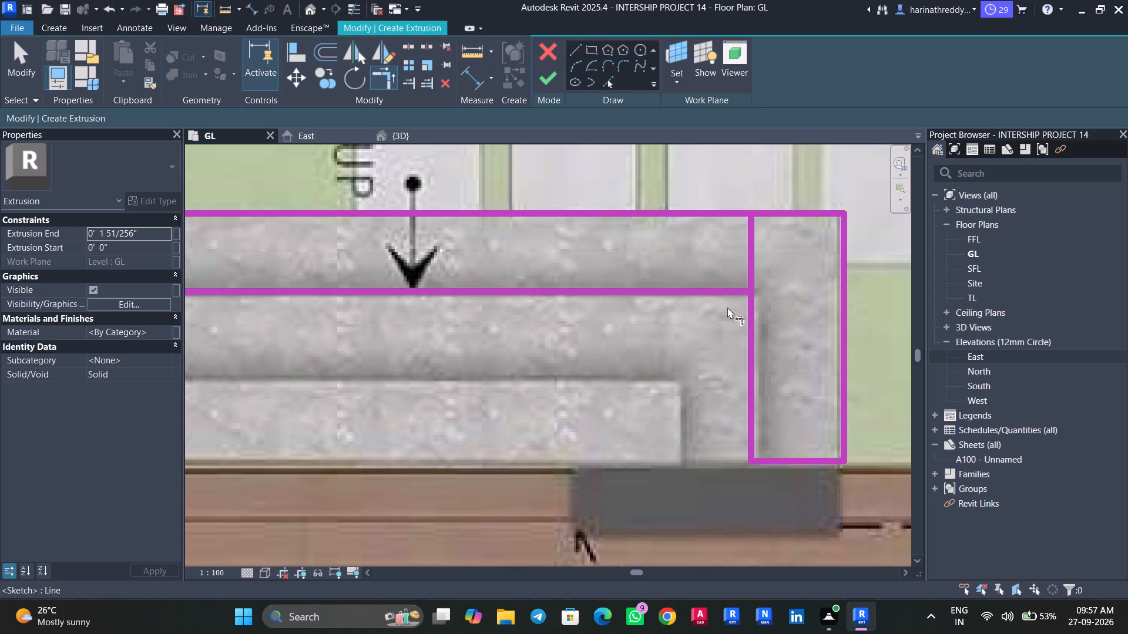
key(Escape)
click(753, 261)
key(Delete)
scroll(703, 339, down, 4)
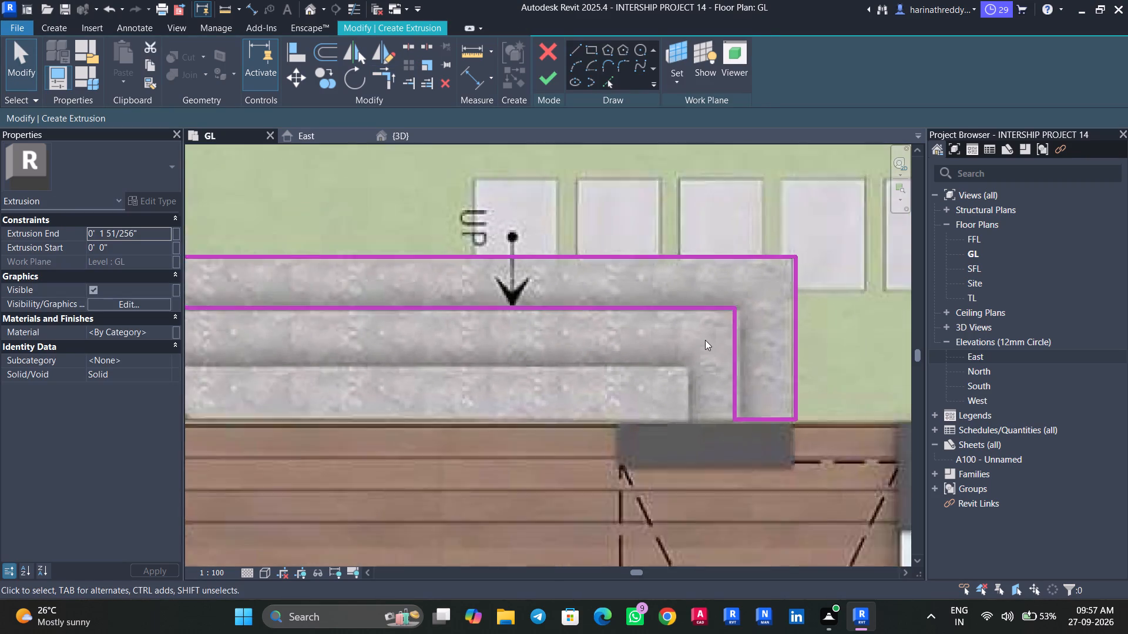
scroll(705, 340, down, 1)
middle_drag(687, 358, 730, 314)
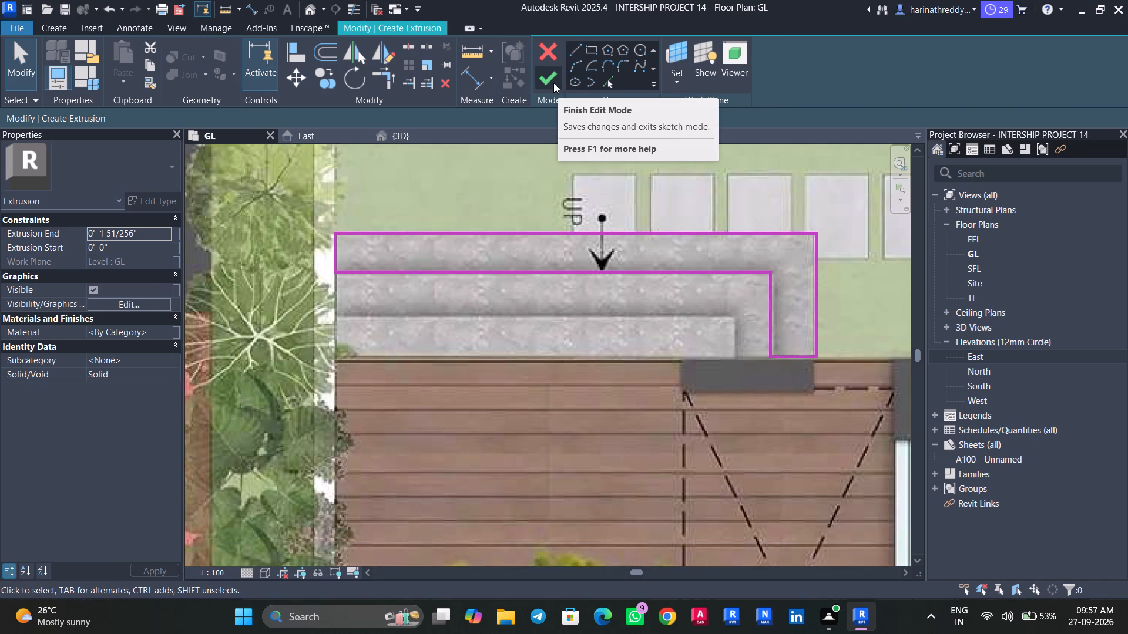
Finish the L-shaped step extrusion with an Extrusion End of 300 mm and complete the in-place model.
click(553, 83)
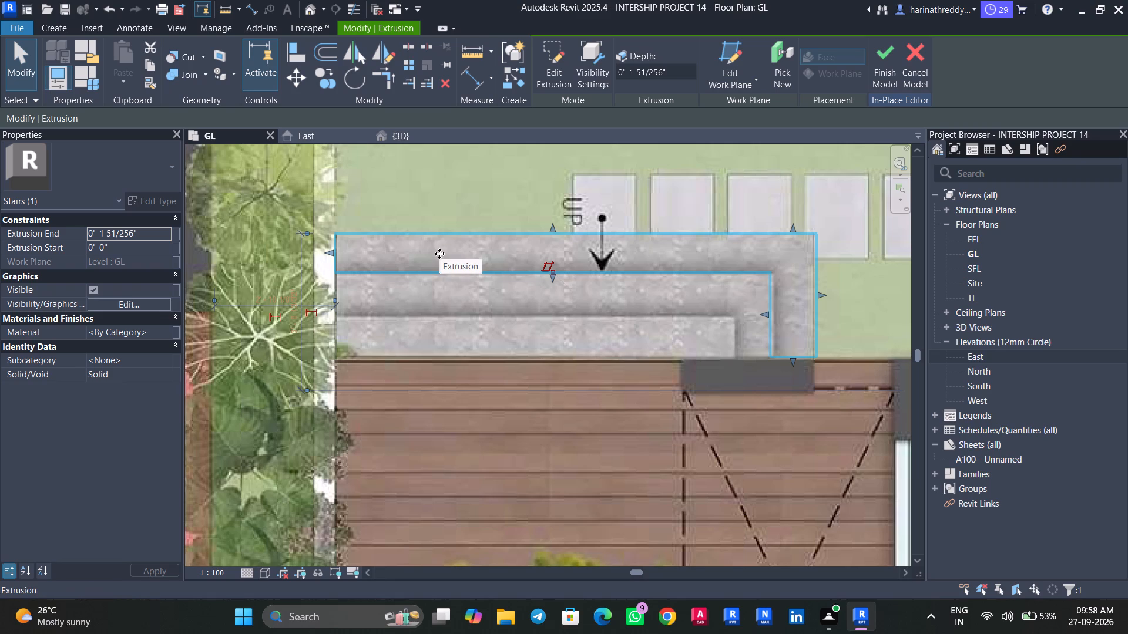
click(157, 230)
text(300MM)
key(Return)
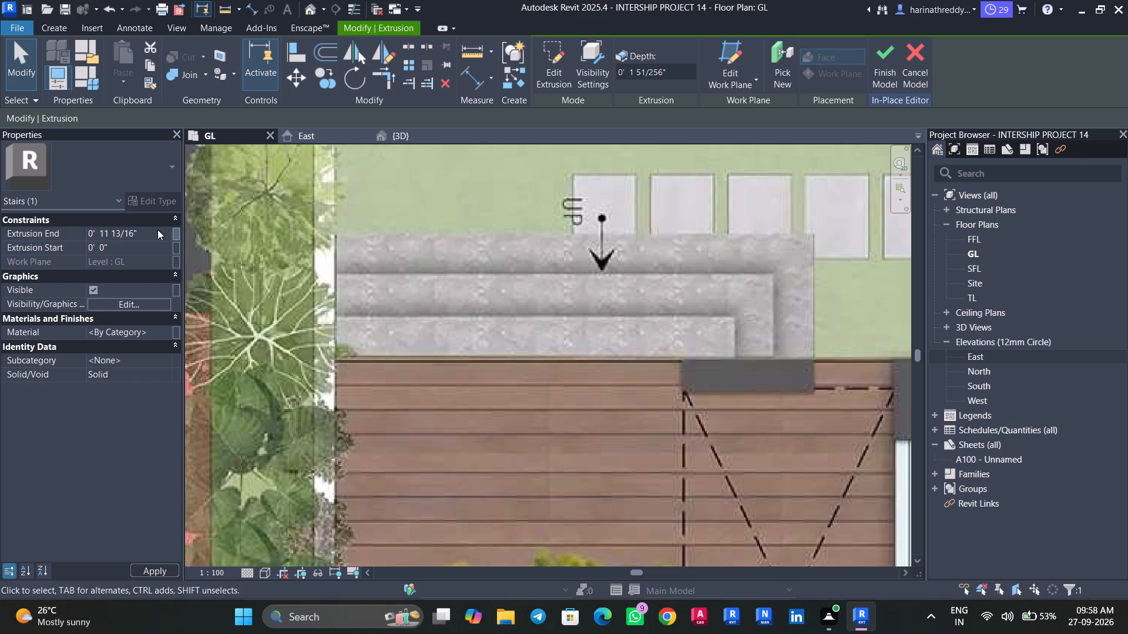
key(Escape)
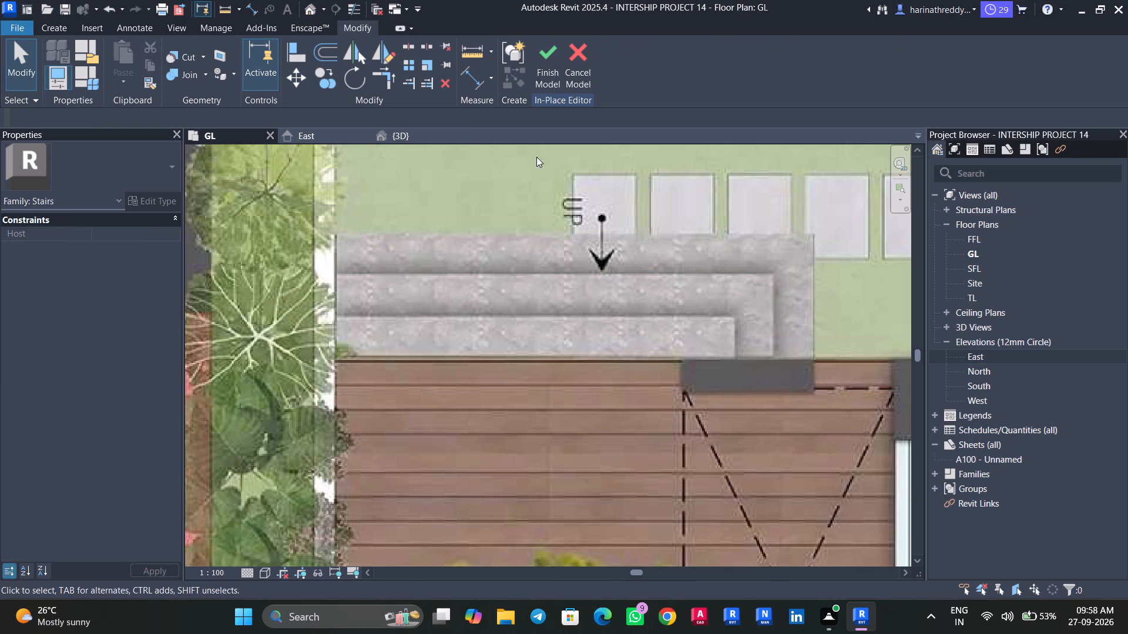
click(549, 64)
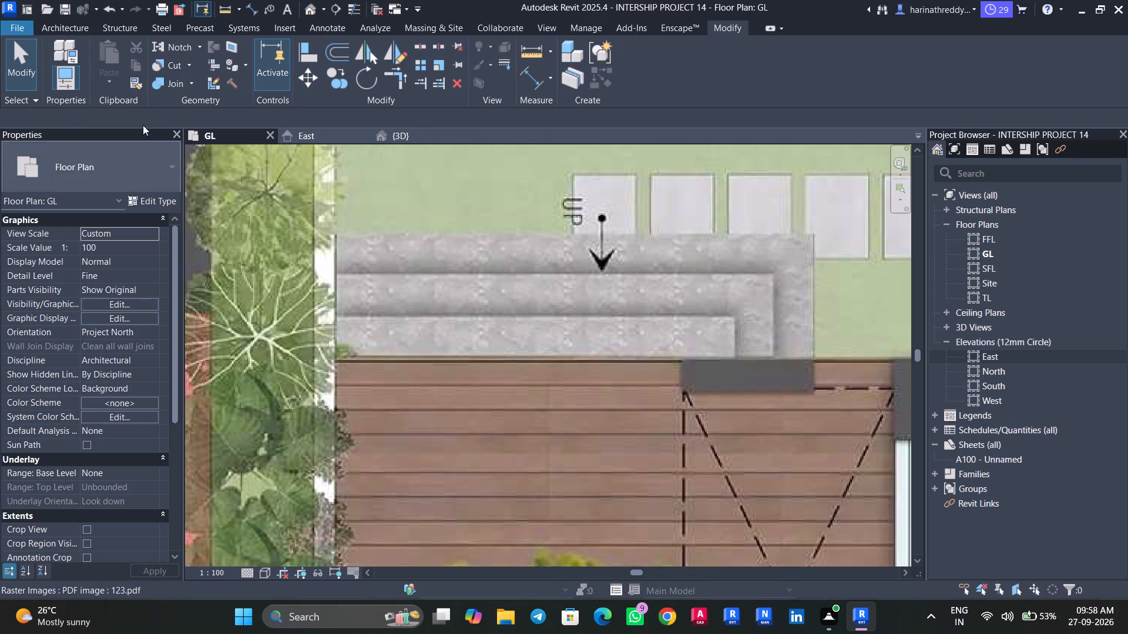
Create a new in-place model in the Stairs category for the middle deck step, keeping the default name.
click(84, 30)
click(157, 83)
click(198, 137)
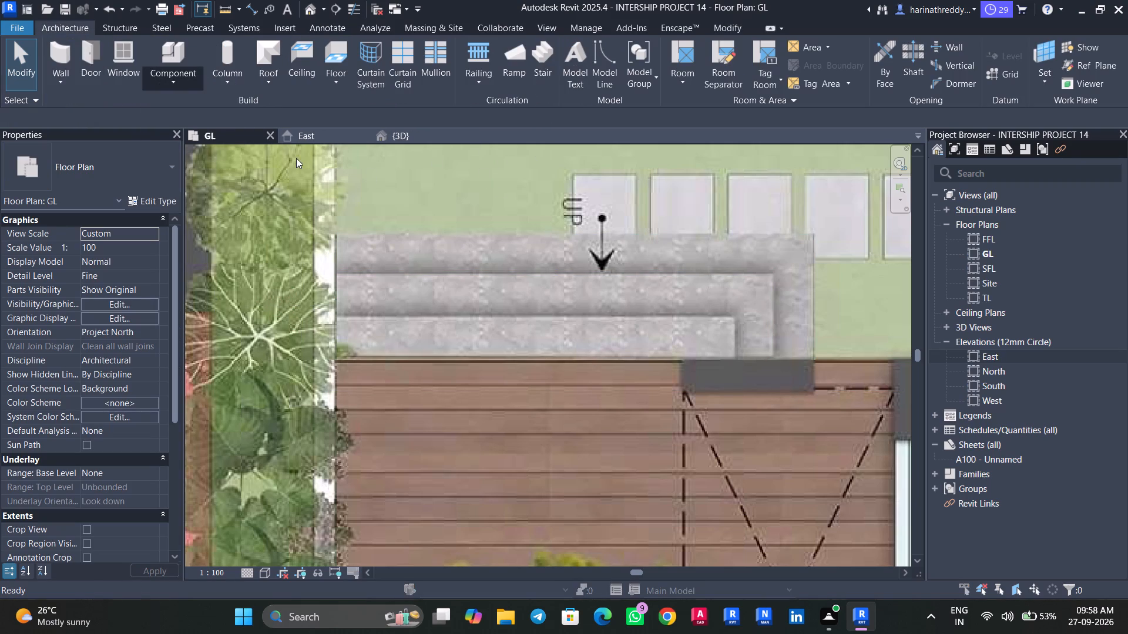
click(529, 279)
key(s)
scroll(502, 317, down, 7)
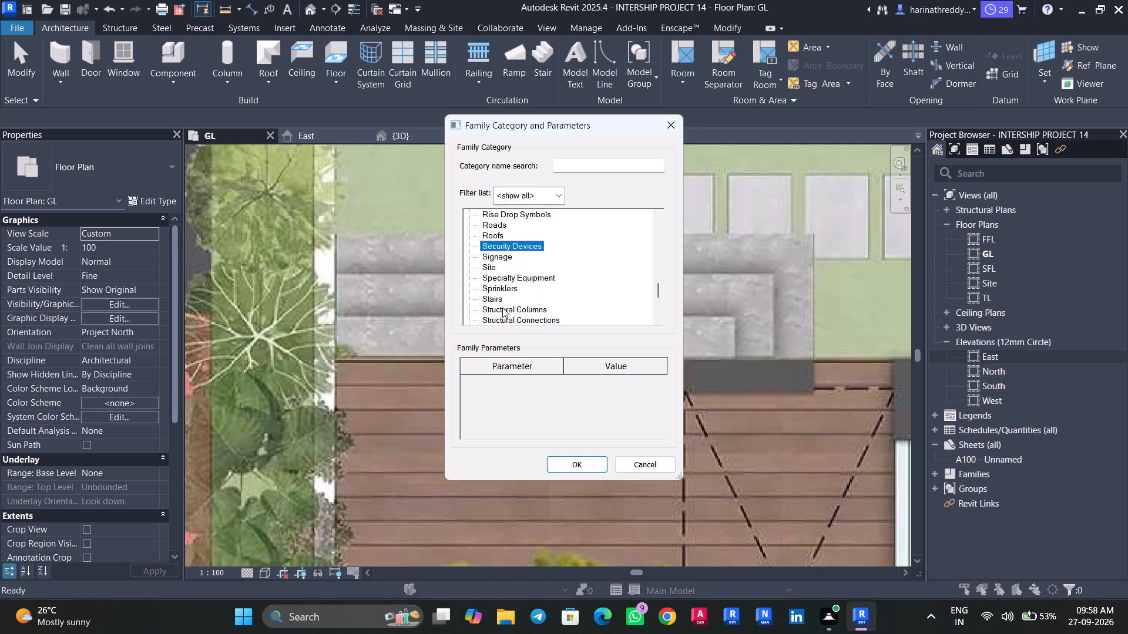
scroll(502, 308, down, 3)
scroll(497, 285, up, 2)
scroll(493, 281, down, 1)
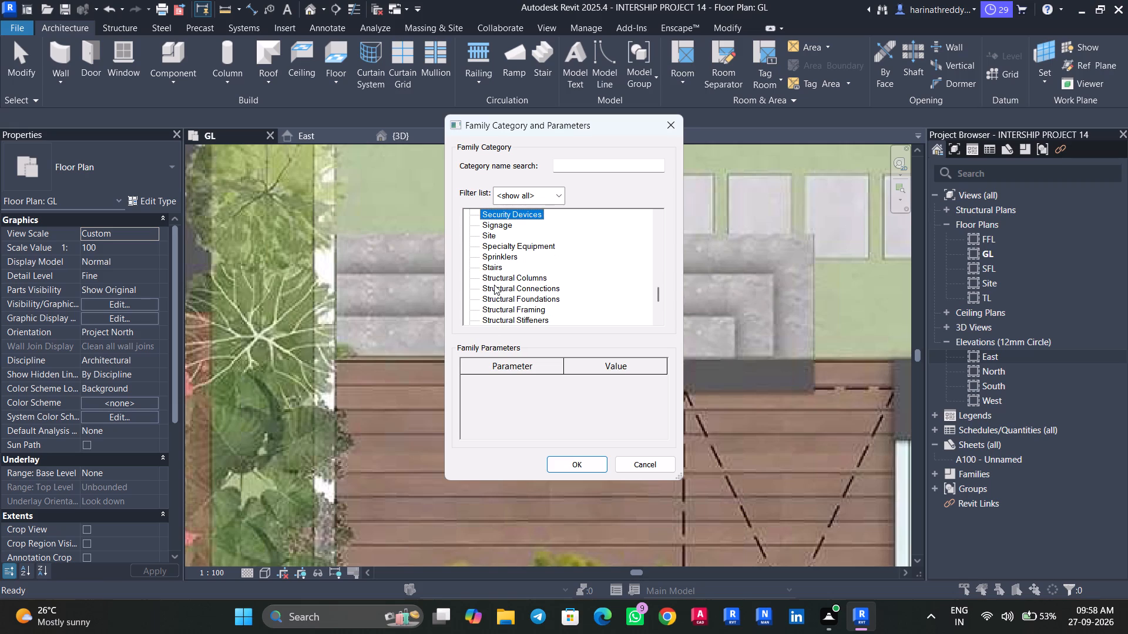
click(494, 270)
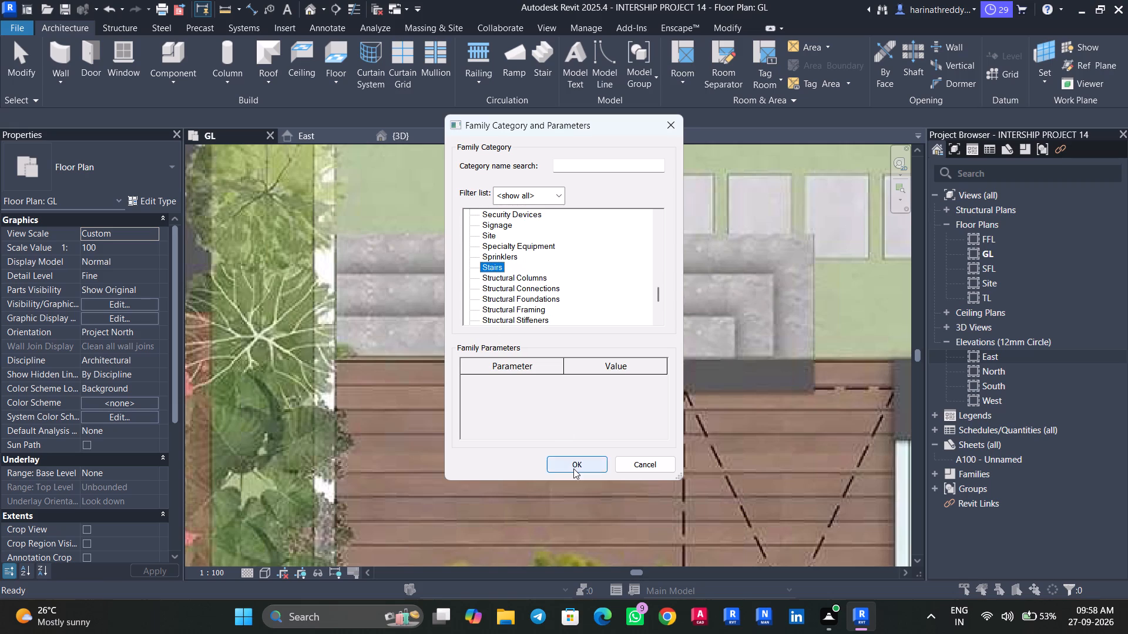
click(573, 468)
click(597, 332)
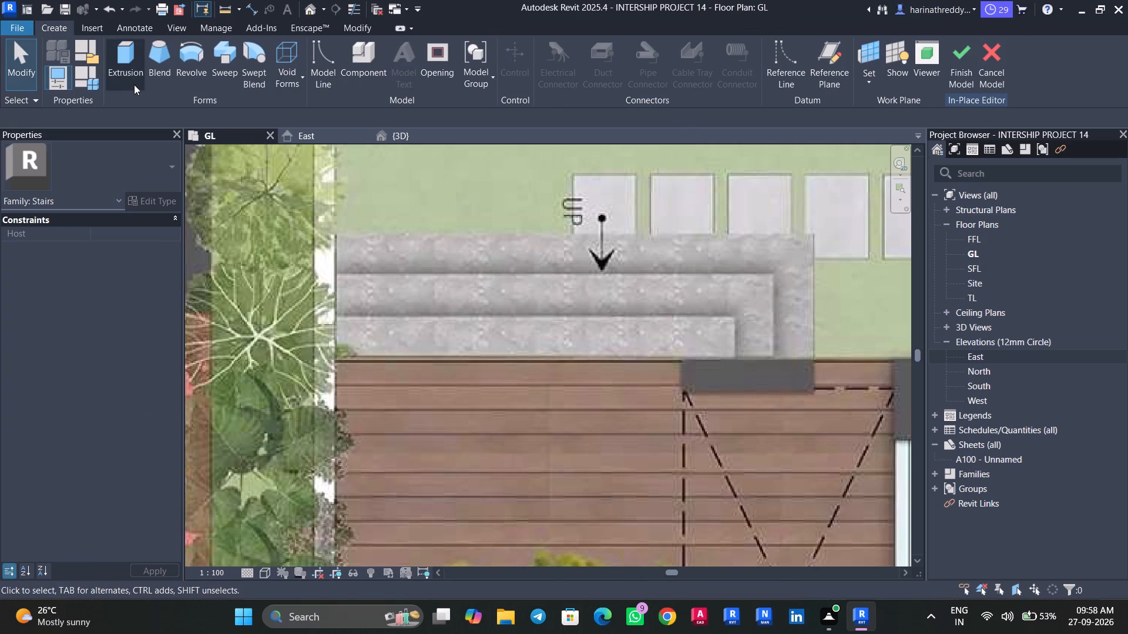
Start an Extrusion and sketch two adjoining rectangles over the middle deck step's long tread and its side return.
click(129, 67)
scroll(344, 270, up, 4)
click(592, 55)
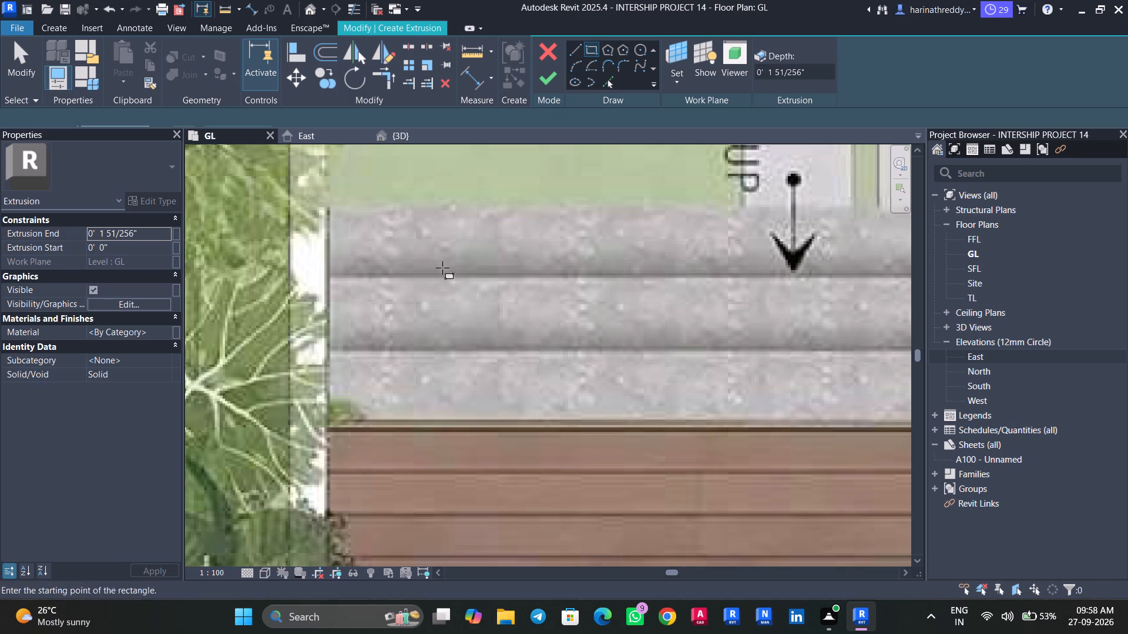
click(331, 278)
middle_drag(549, 335, 549, 335)
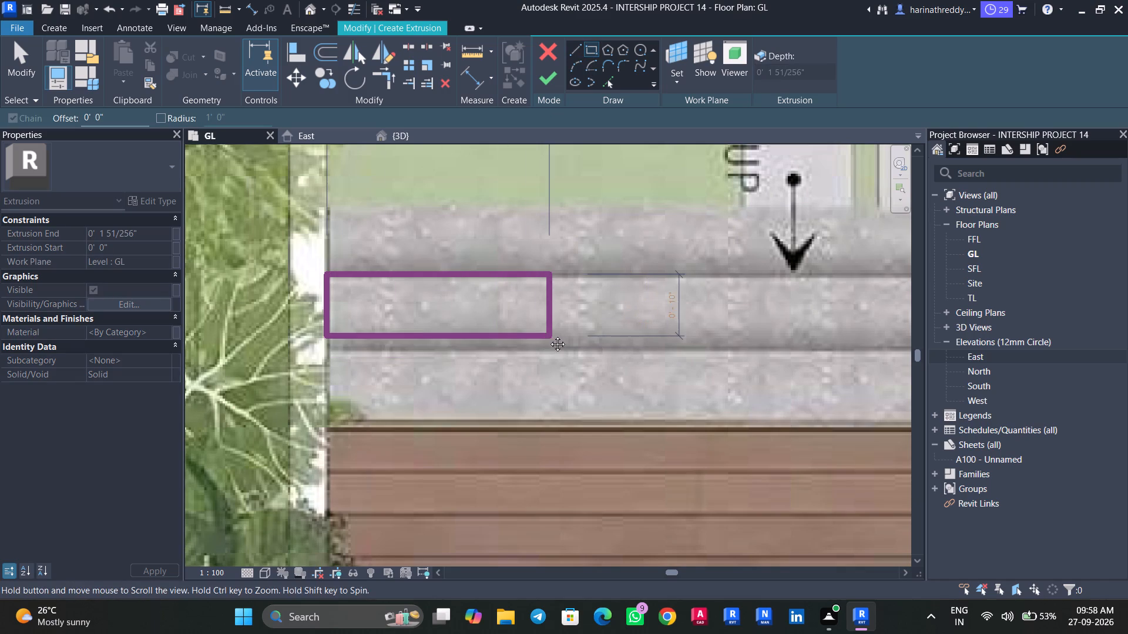
middle_drag(549, 335, 300, 337)
middle_drag(767, 359, 767, 359)
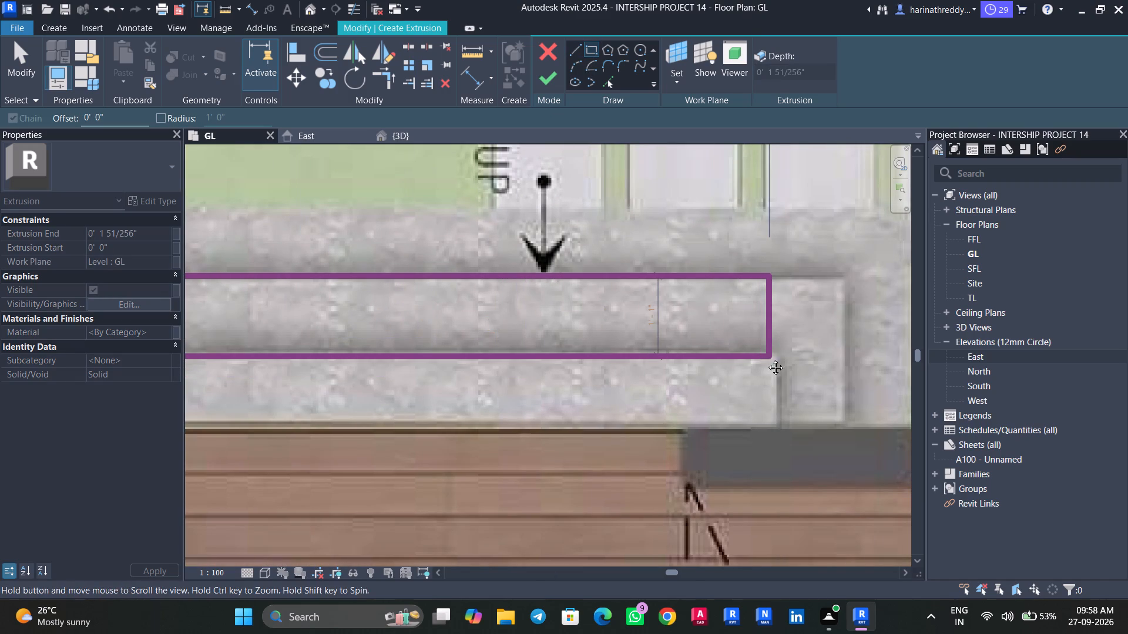
middle_drag(767, 359, 637, 358)
click(647, 353)
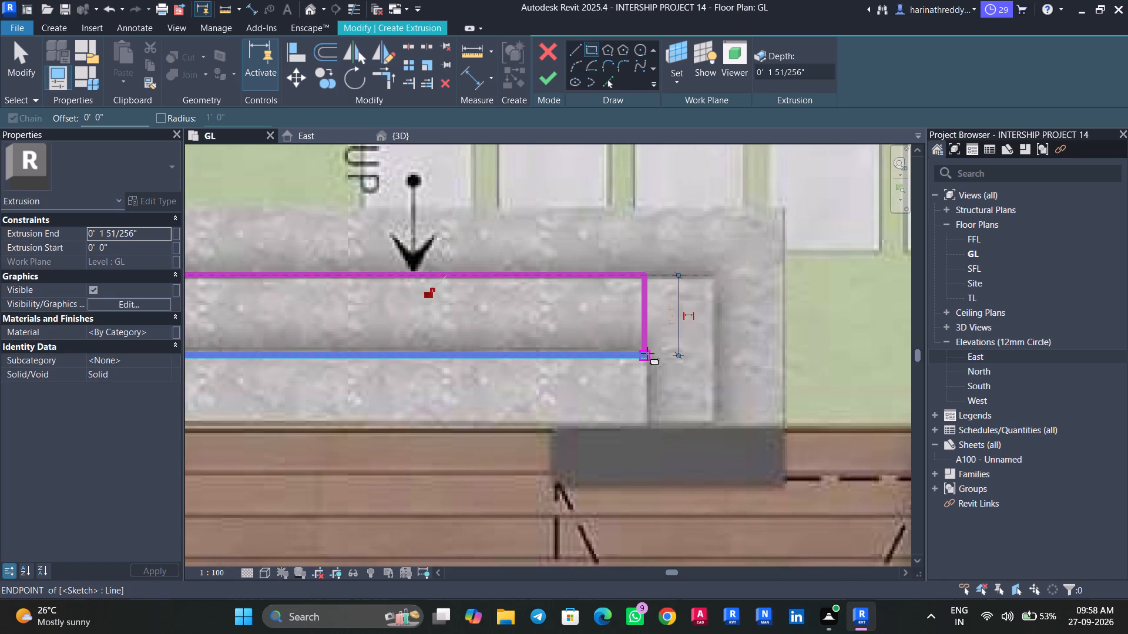
key(Escape)
scroll(717, 430, up, 2)
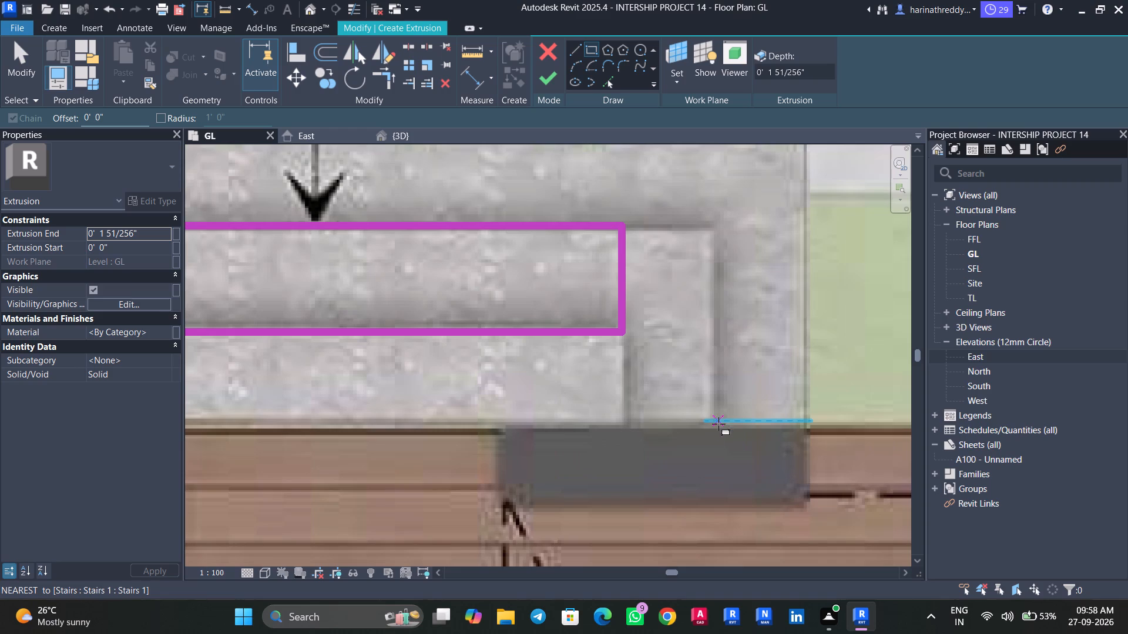
click(716, 425)
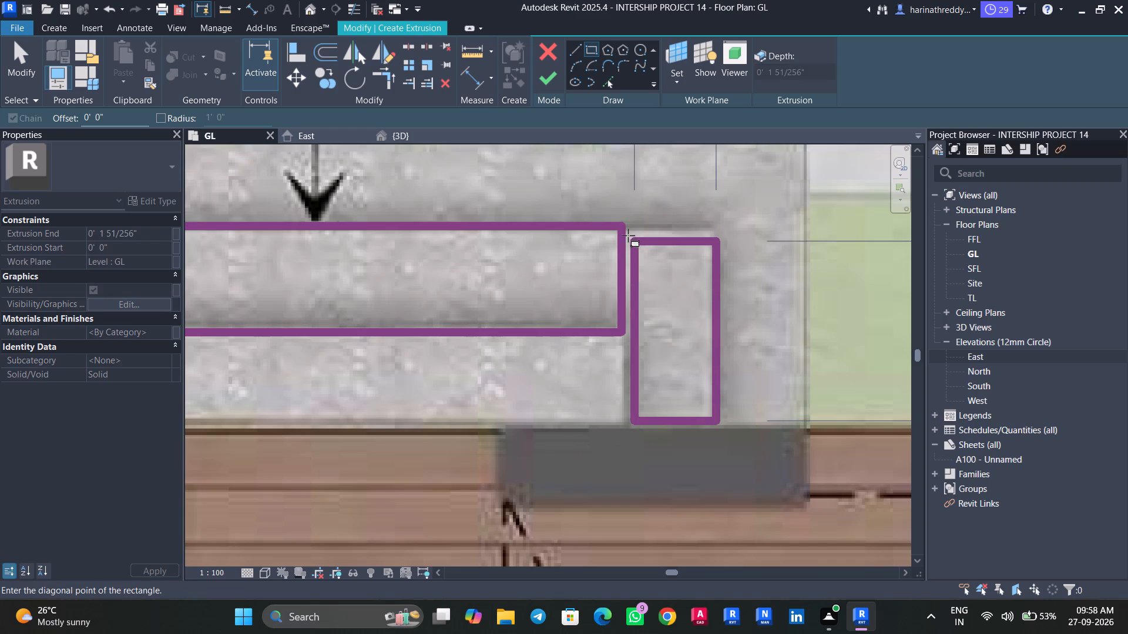
click(625, 230)
key(Escape)
key(Escape)
key(Escape)
key(Escape)
Trim the inner corner and delete the leftover dividing segment so the rectangles form one L-shaped outline.
key(t)
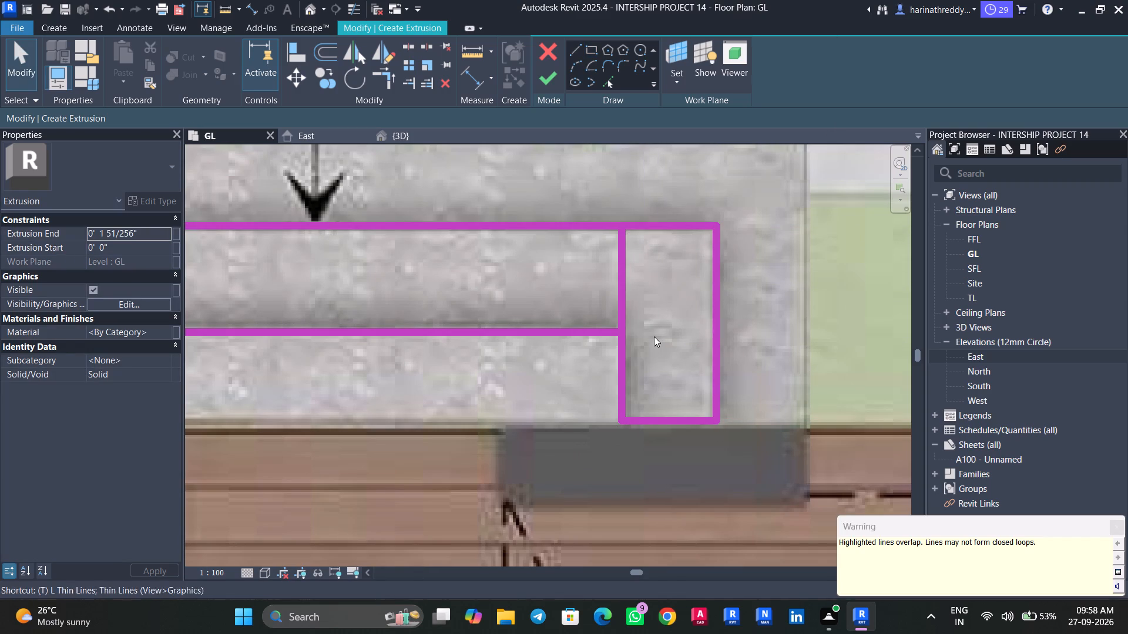
key(r)
click(617, 368)
click(588, 331)
key(Escape)
key(Escape)
click(616, 291)
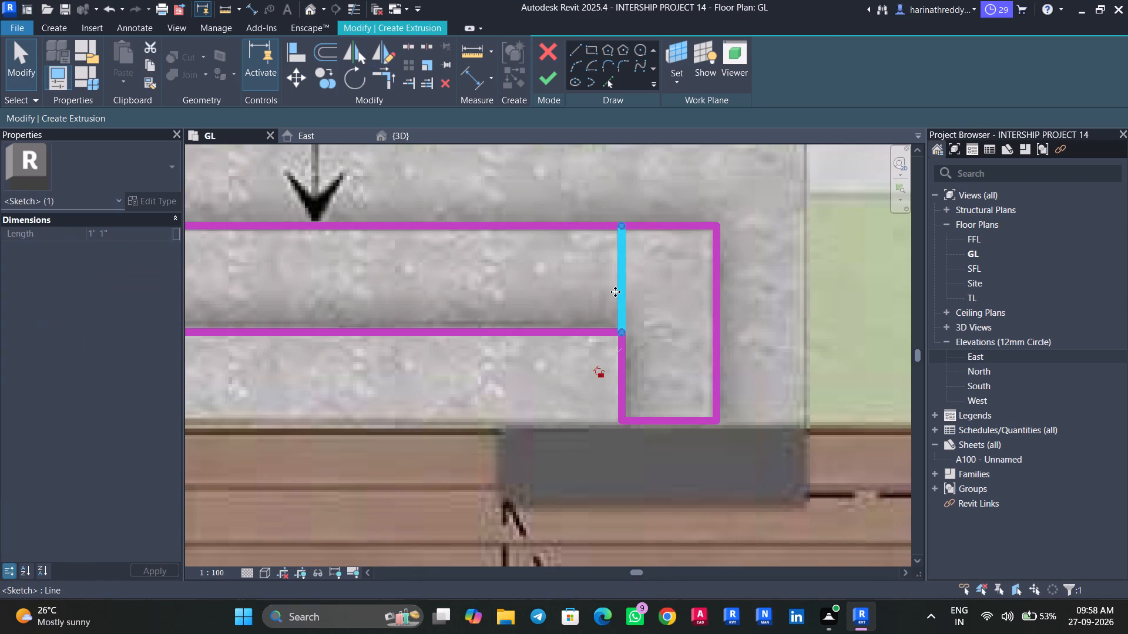
key(Delete)
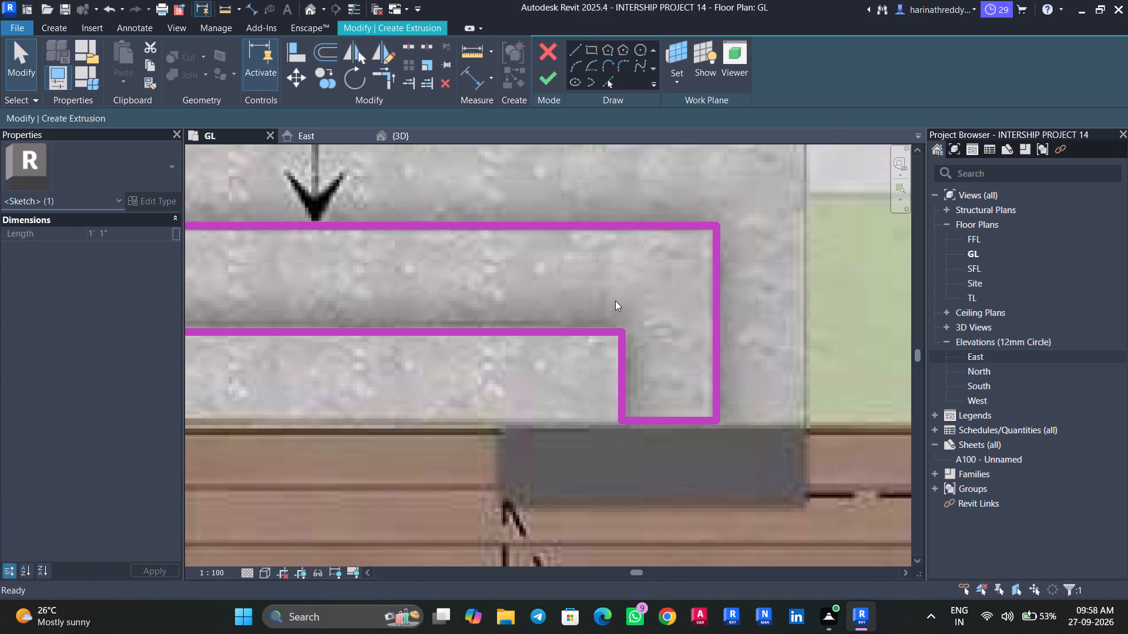
Finish the middle step's extrusion with Extrusion End 600 mm and Extrusion Start 300 mm, and complete the in-place model.
scroll(599, 304, down, 7)
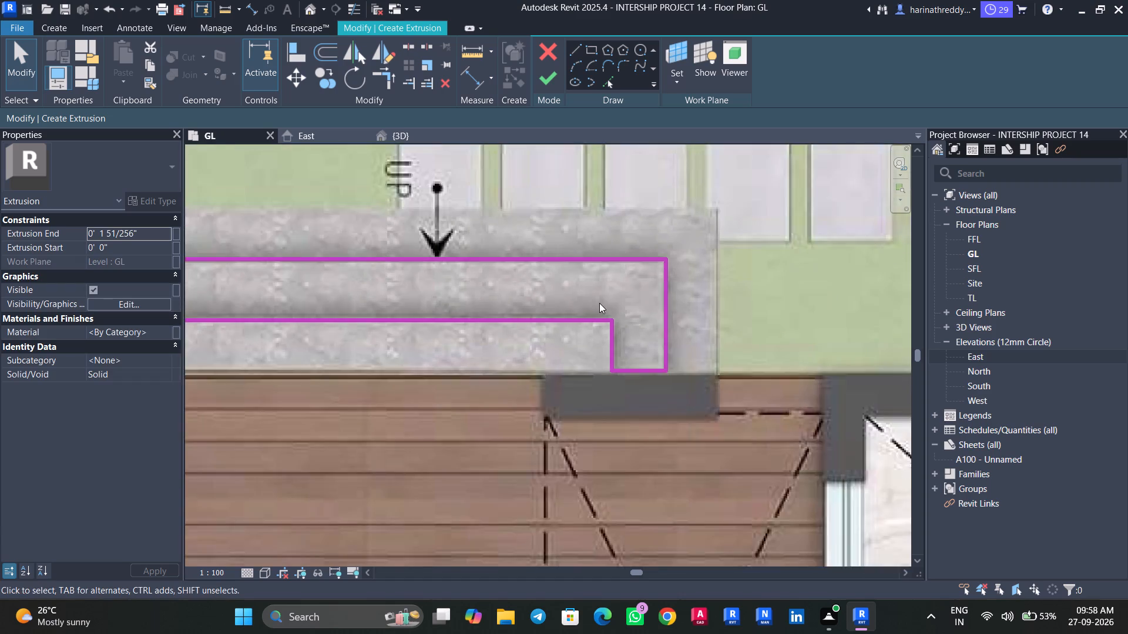
scroll(599, 303, down, 3)
middle_drag(603, 303, 669, 287)
click(164, 235)
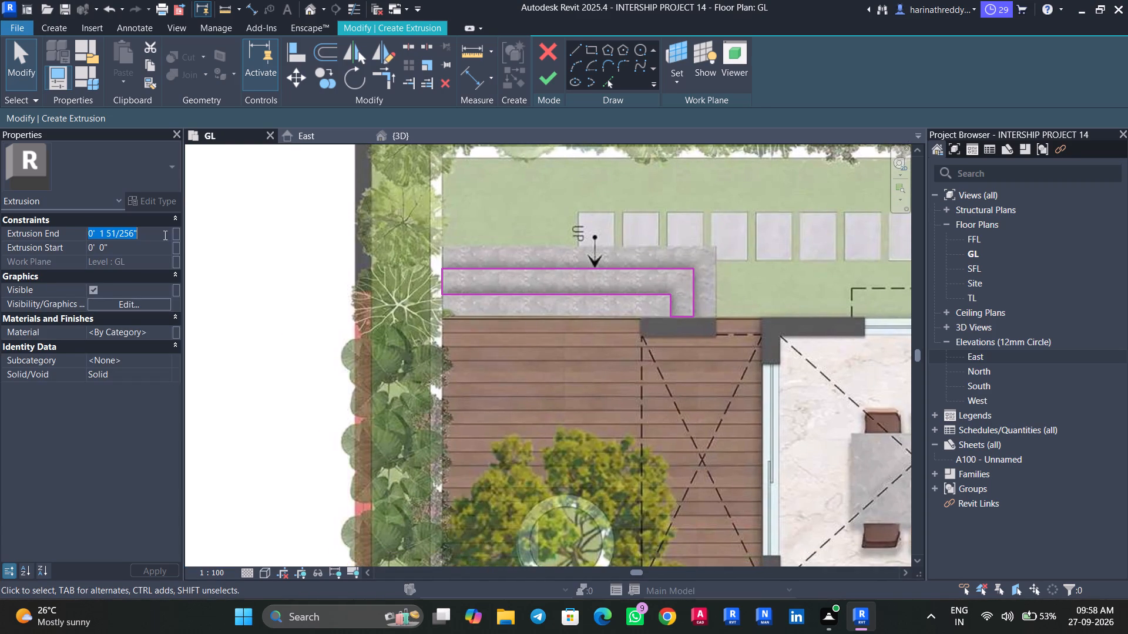
text(600)
text(MM)
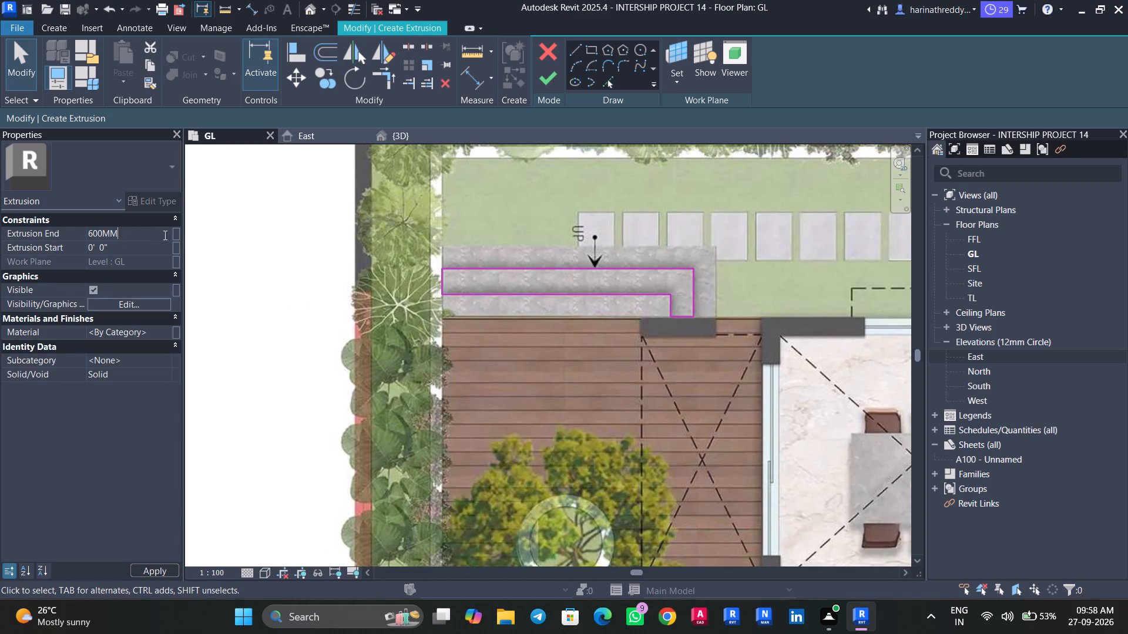
key(Return)
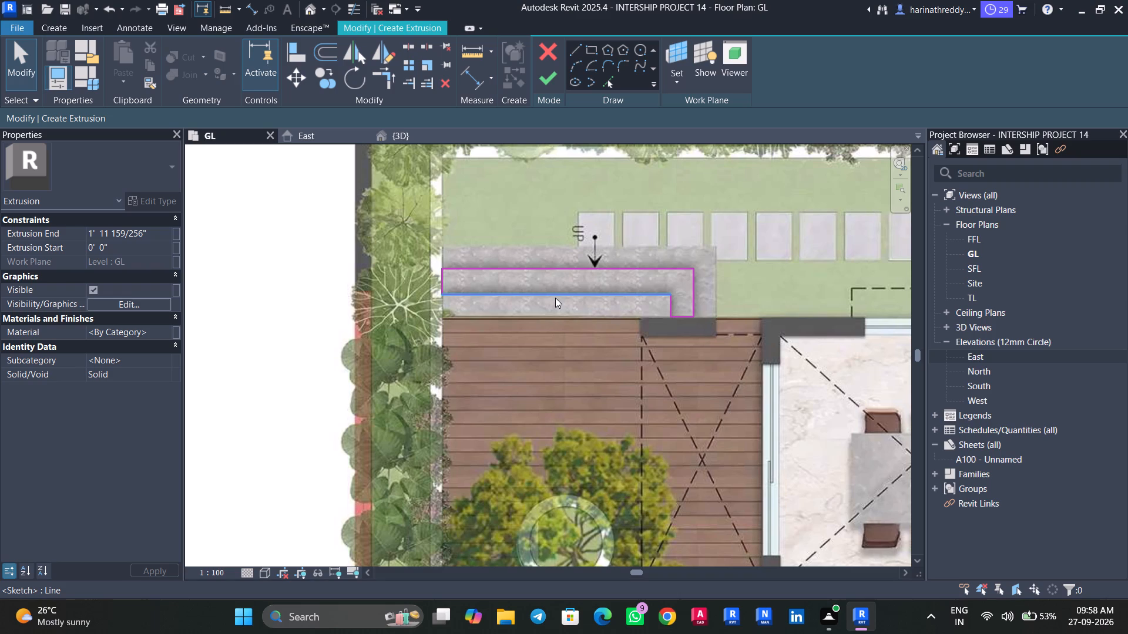
click(146, 249)
text(300MM)
key(Return)
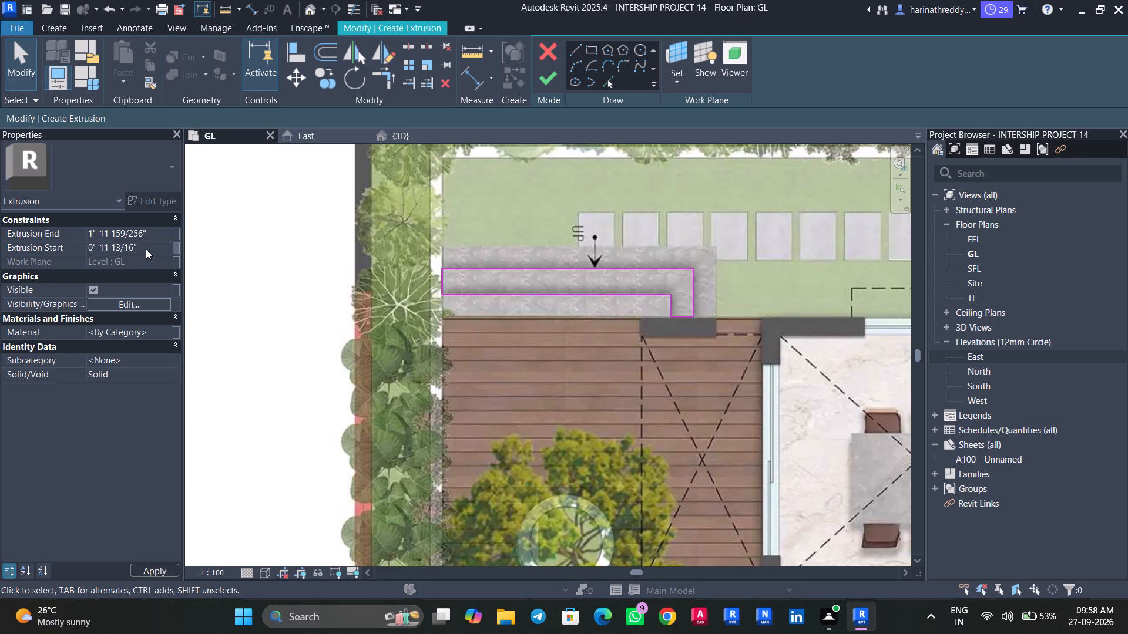
click(543, 81)
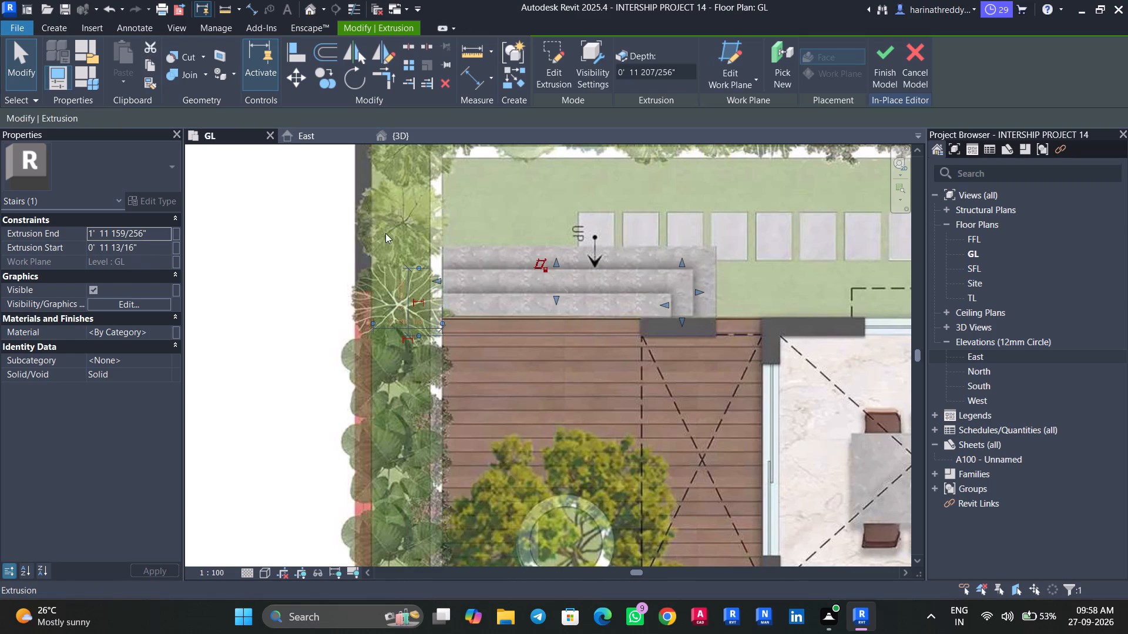
click(888, 75)
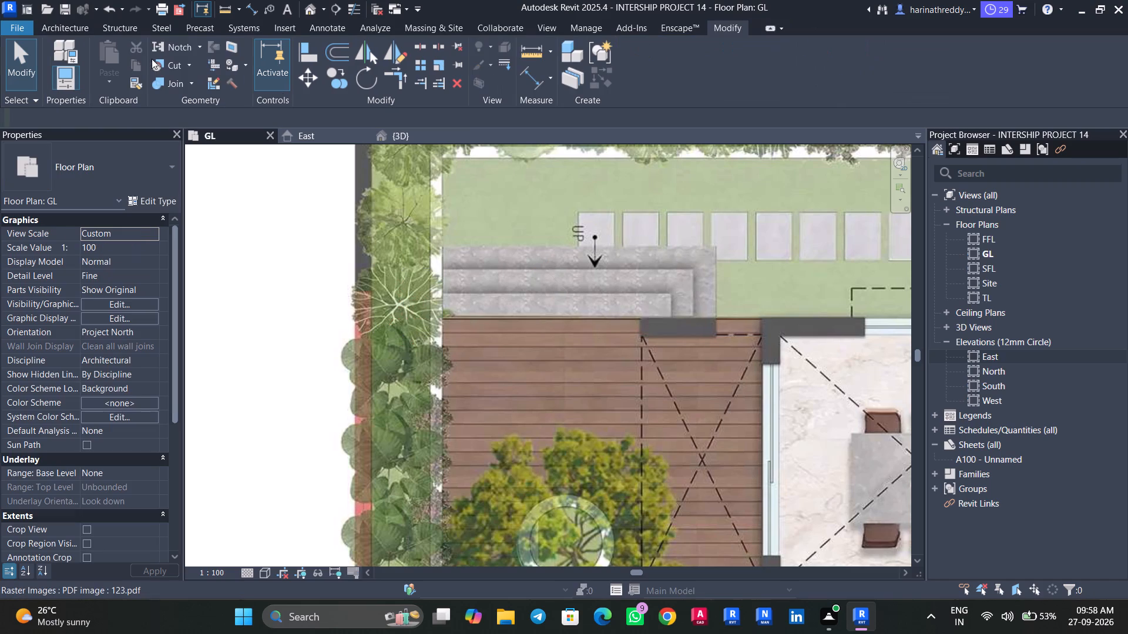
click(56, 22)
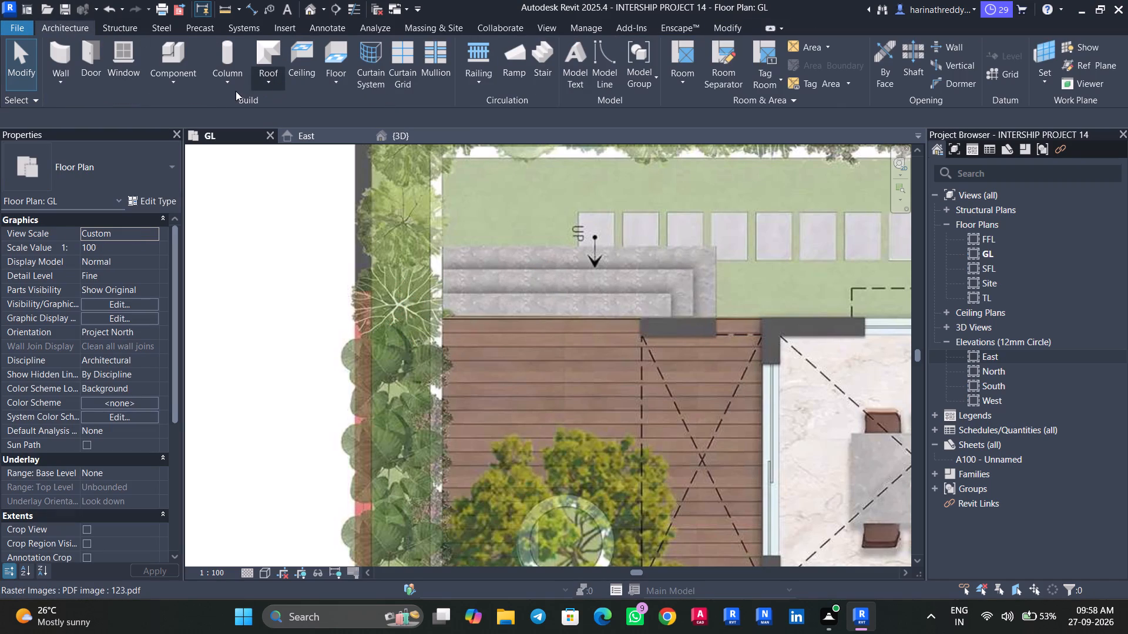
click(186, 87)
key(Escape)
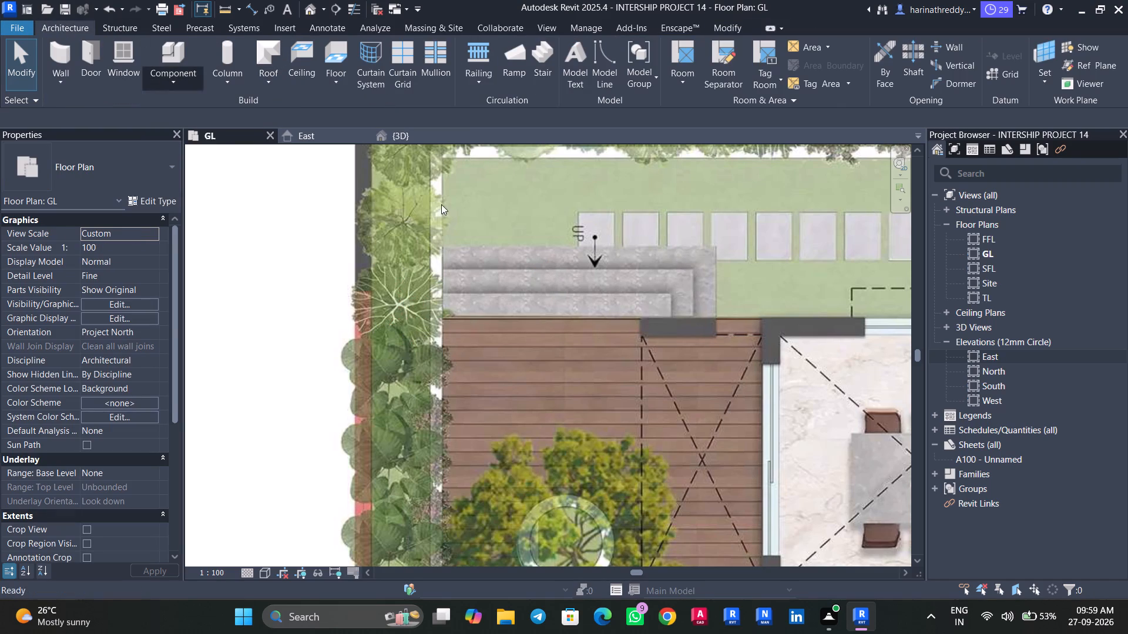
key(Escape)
Open the middle deck step's in-place stair model for editing.
key(Tab)
click(531, 278)
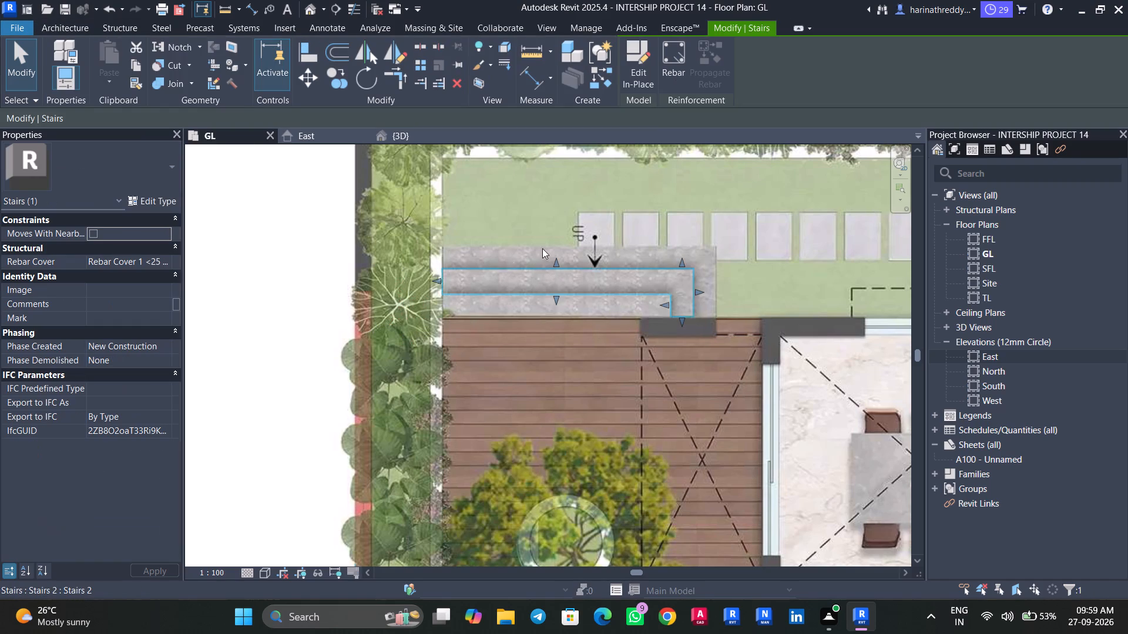
click(644, 86)
Start another Extrusion and sketch a rectangle about 9' 6" long over the innermost tread beside the wooden deck.
click(58, 32)
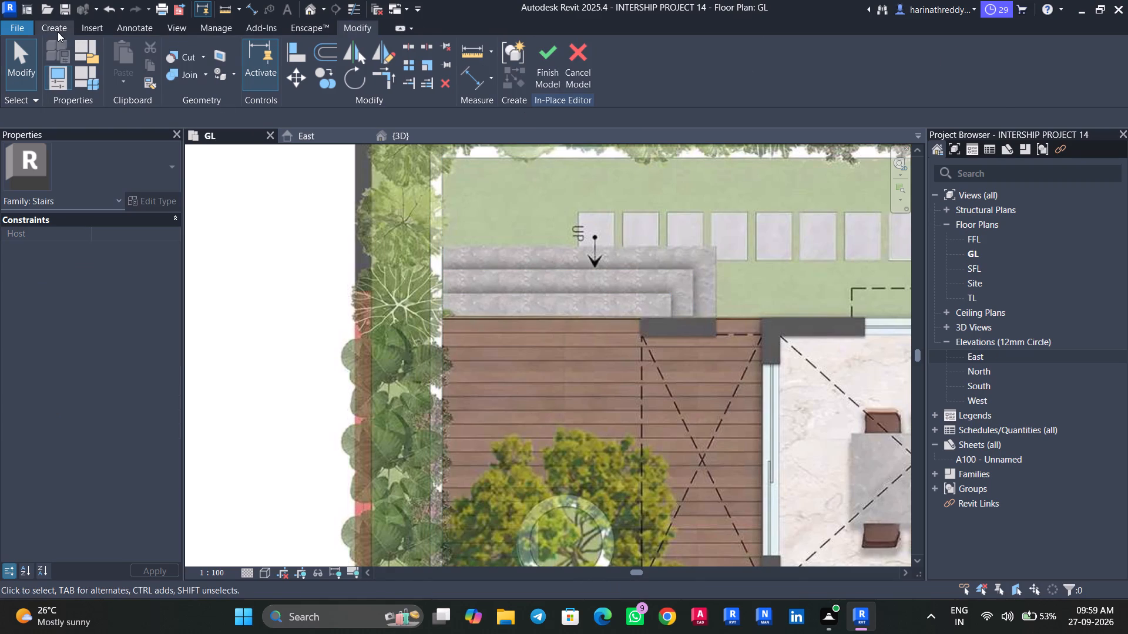
click(131, 66)
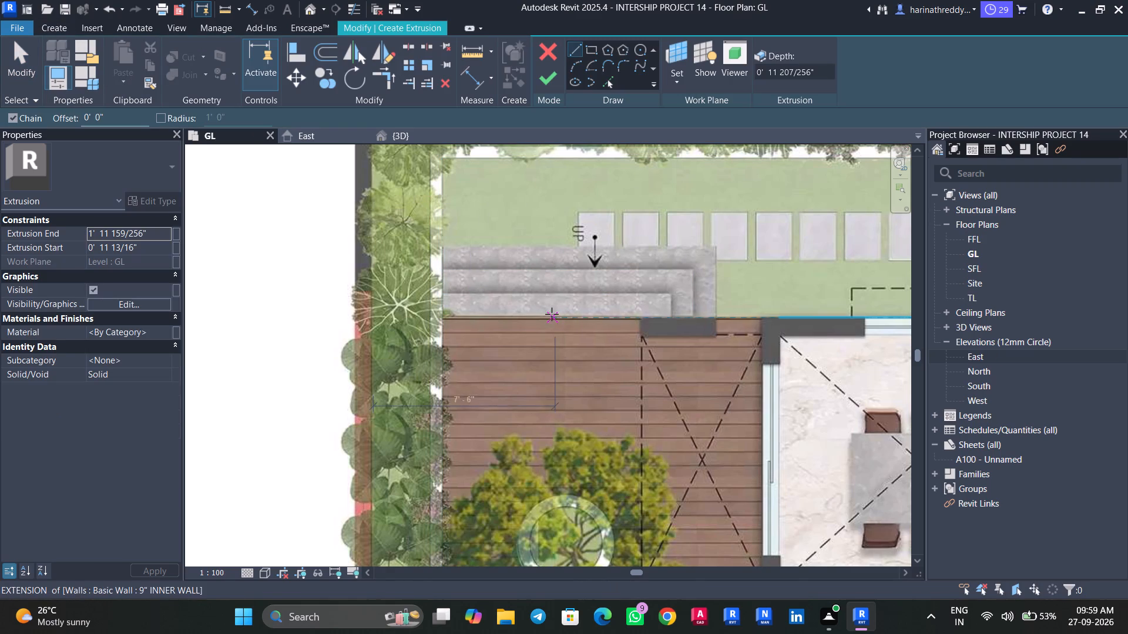
key(Escape)
key(Escape)
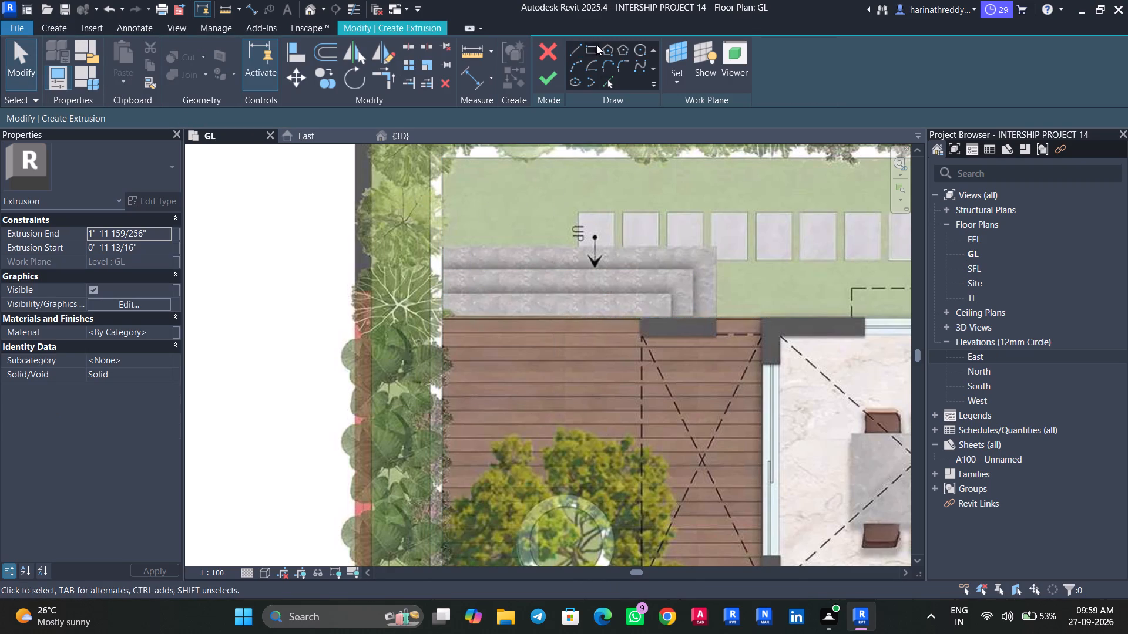
click(592, 48)
scroll(552, 311, up, 5)
click(331, 278)
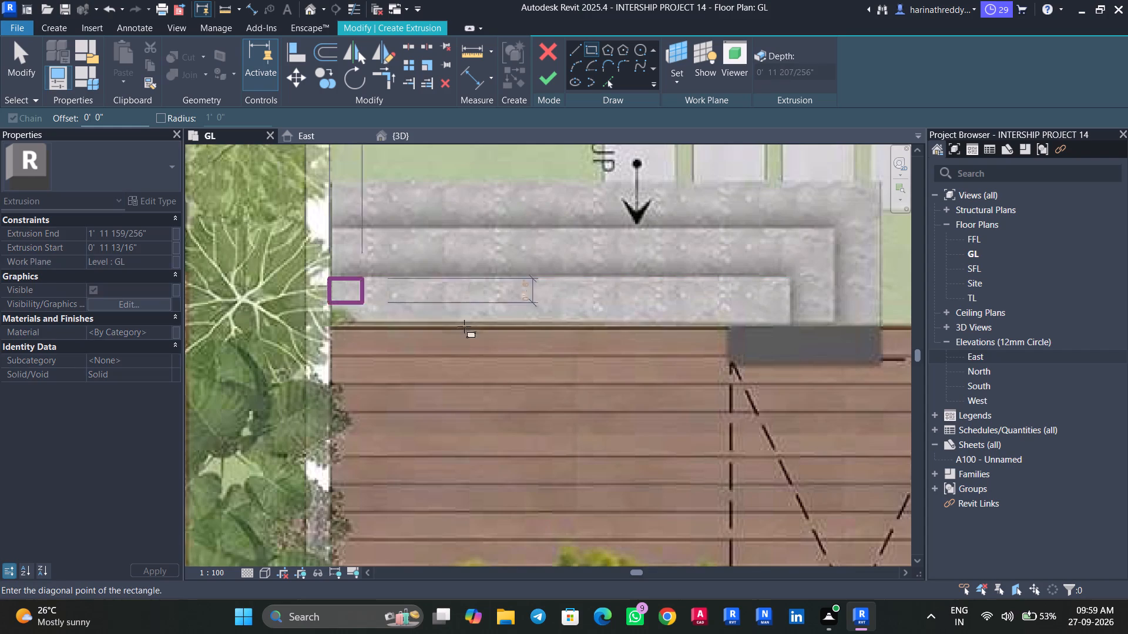
scroll(791, 329, up, 4)
click(791, 328)
key(Escape)
key(Escape)
key(Escape)
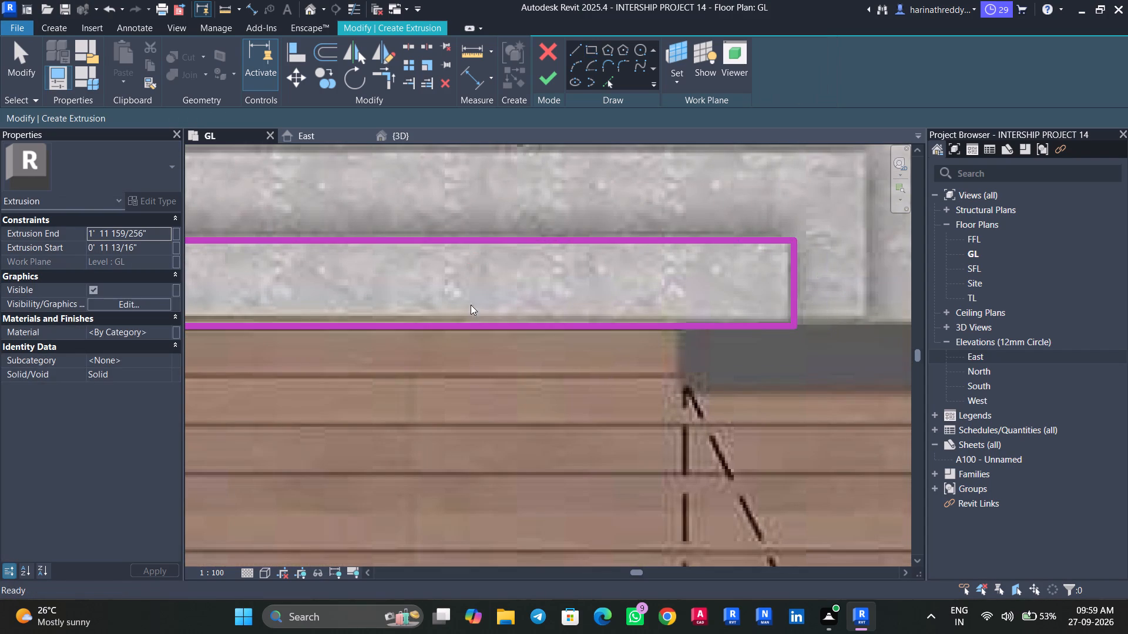
Nudge the rectangle's deck-side sketch line slightly inward to match the tread edge on the plan underlay.
click(422, 322)
scroll(423, 324, up, 3)
key(Up)
key(Up)
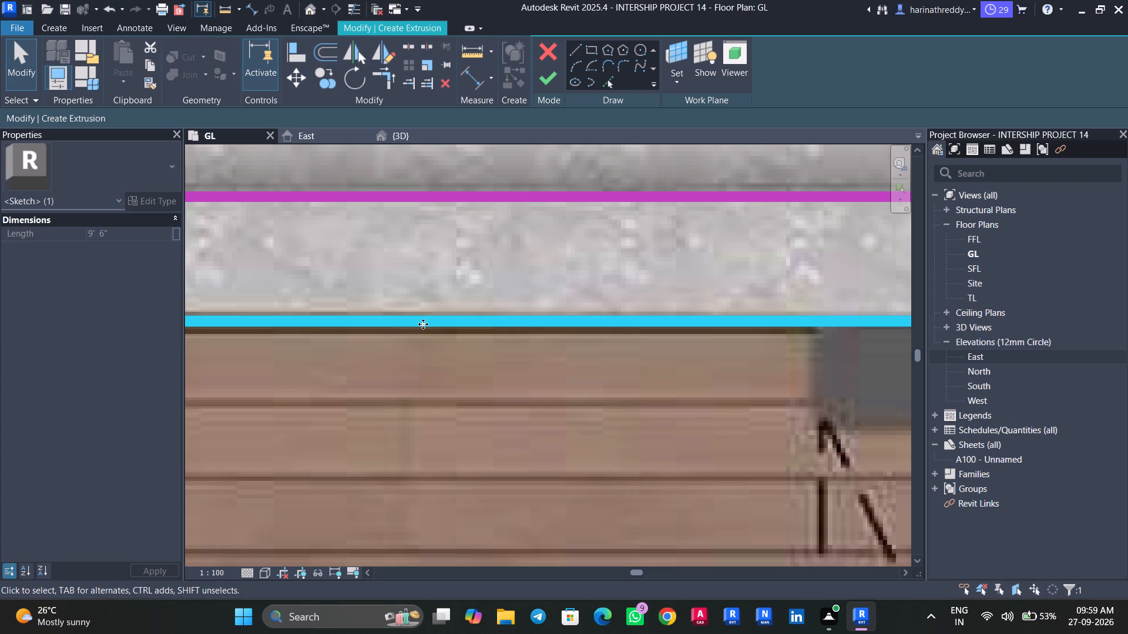
key(Up)
key(Escape)
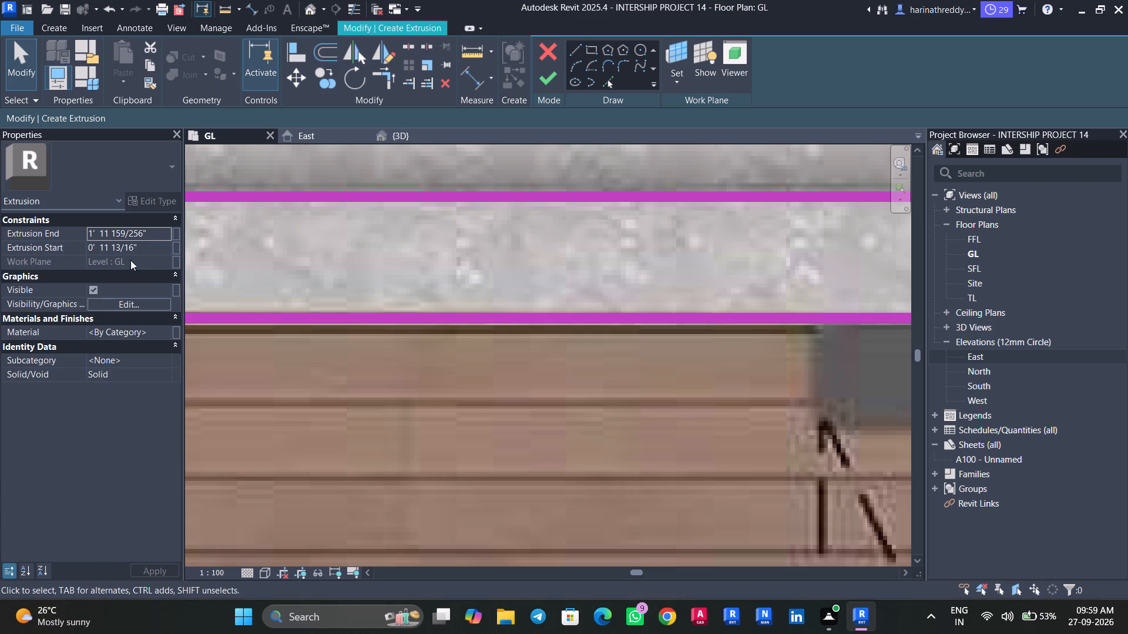
Set the innermost step's Extrusion Start to 600 mm and Extrusion End to 900 mm, and finish its sketch.
click(154, 236)
click(152, 249)
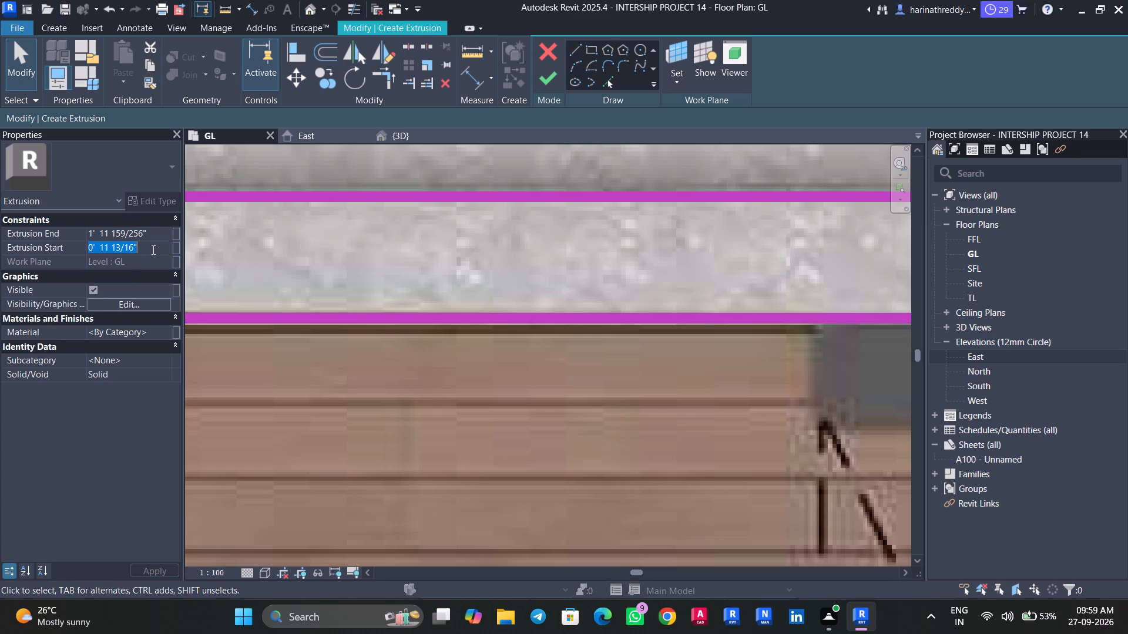
text(600MM)
key(Return)
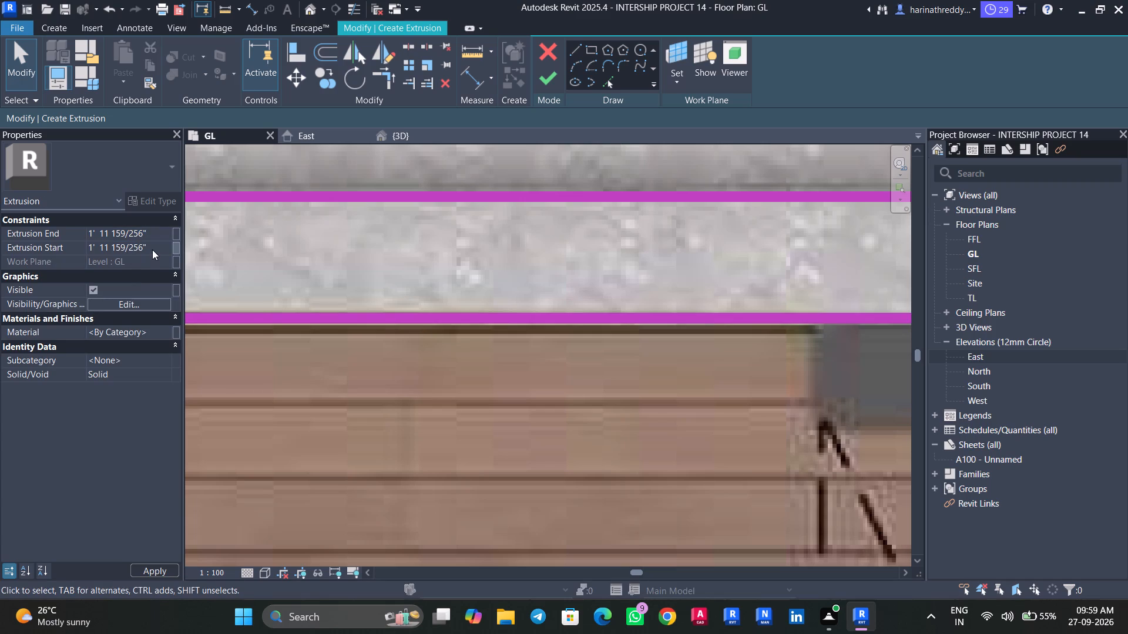
click(151, 234)
drag(152, 232, 125, 233)
drag(125, 233, 61, 233)
text(900)
text(MM)
key(Return)
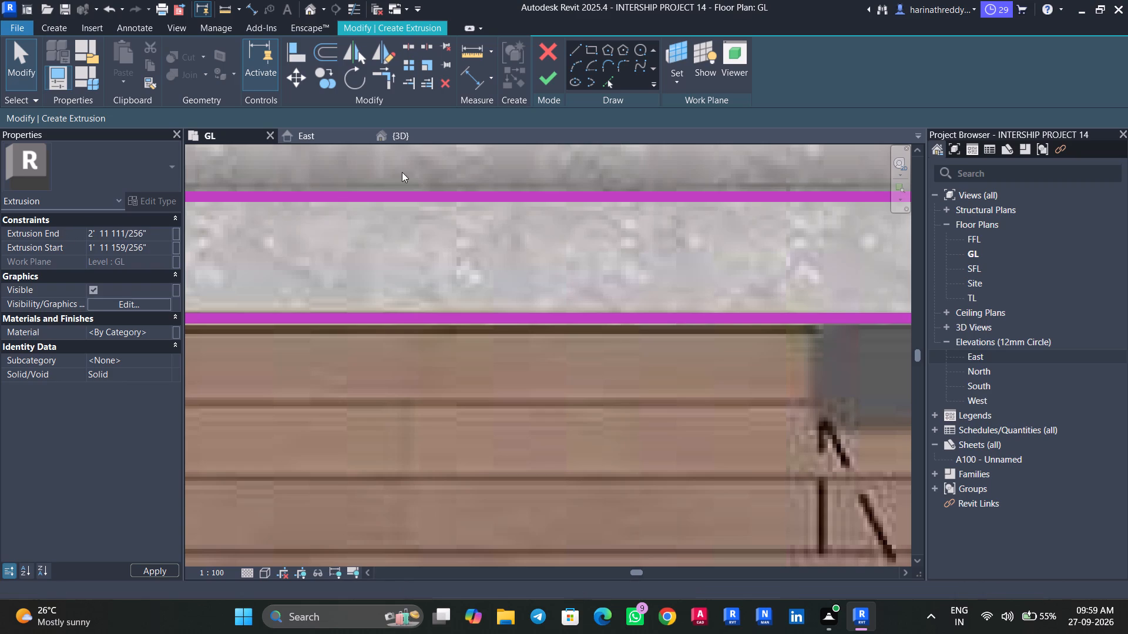
click(552, 72)
Check the three stacked deck steps in the 3D view and complete the in-place stair model.
click(395, 135)
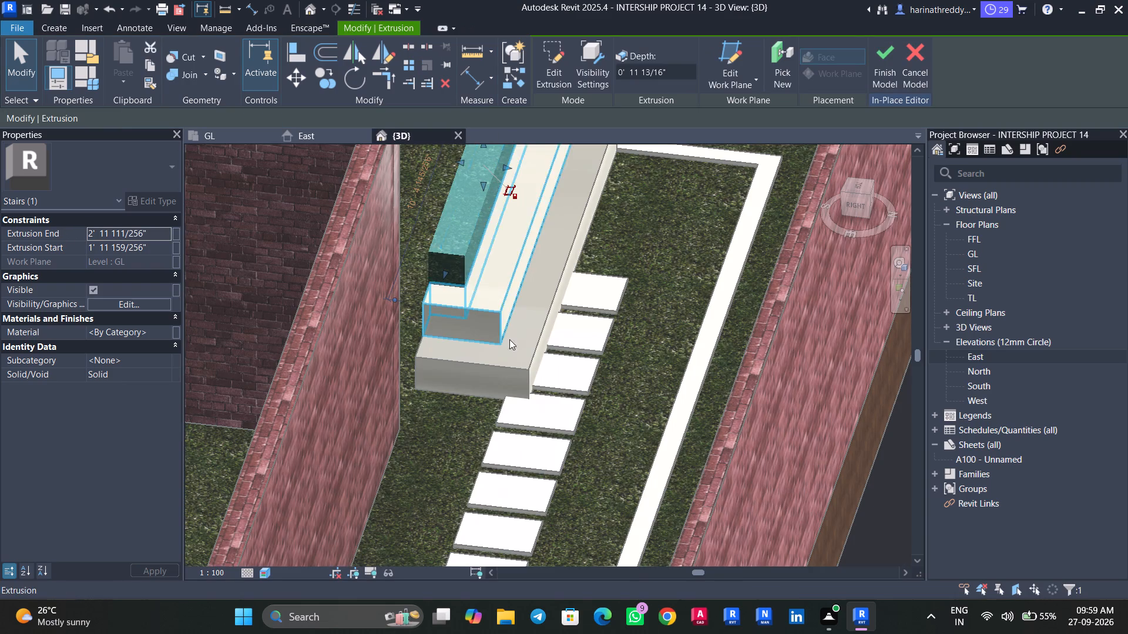
shift+middle_drag(602, 414, 552, 444)
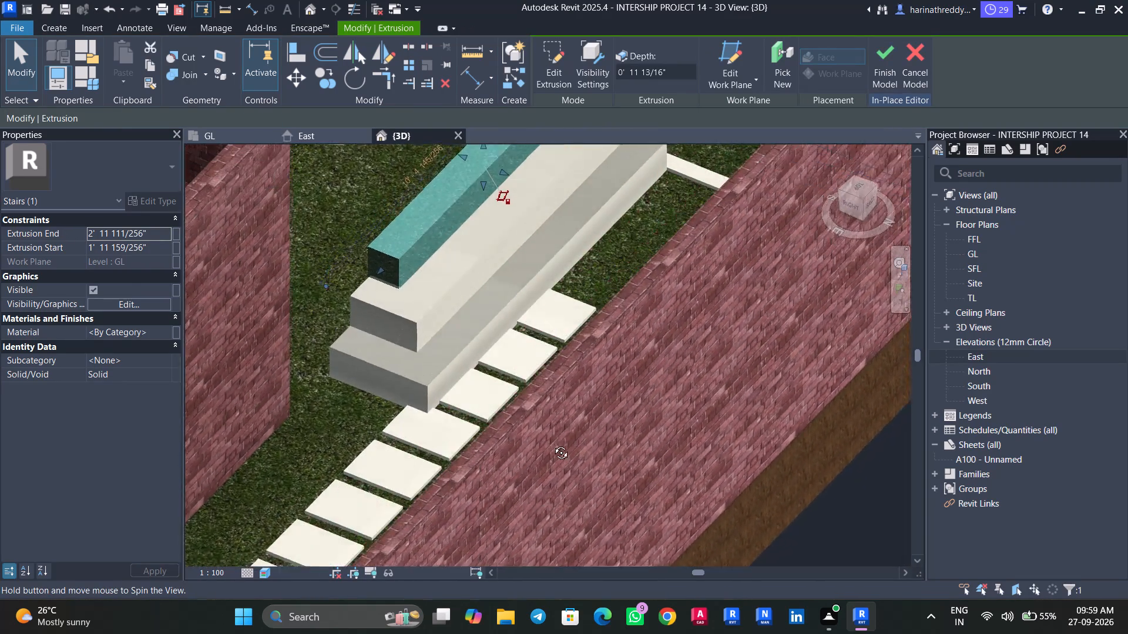
shift+middle_drag(552, 444, 512, 514)
middle_drag(563, 337, 522, 403)
shift+middle_drag(532, 389, 559, 312)
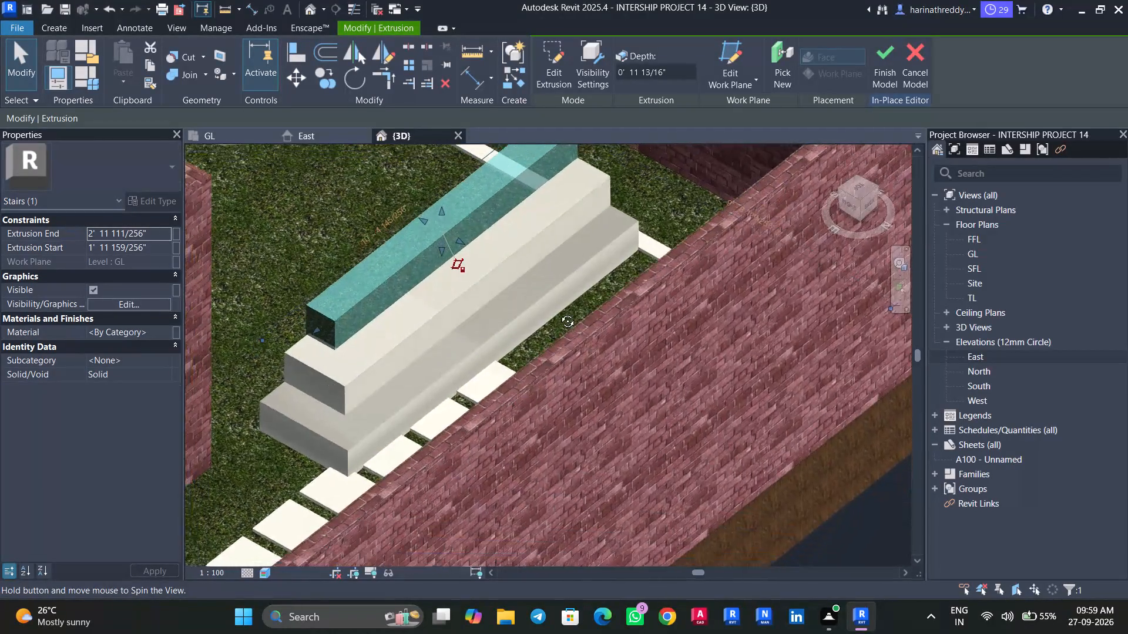
shift+middle_drag(559, 312, 610, 232)
key(Escape)
click(482, 288)
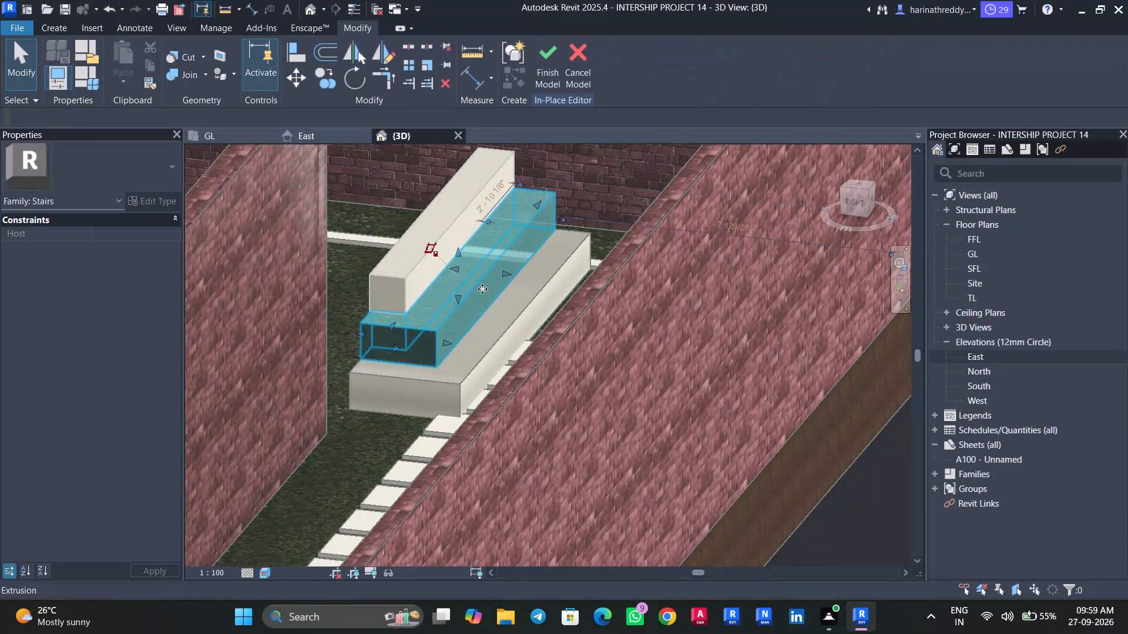
key(Escape)
click(492, 333)
click(499, 342)
key(Escape)
click(481, 302)
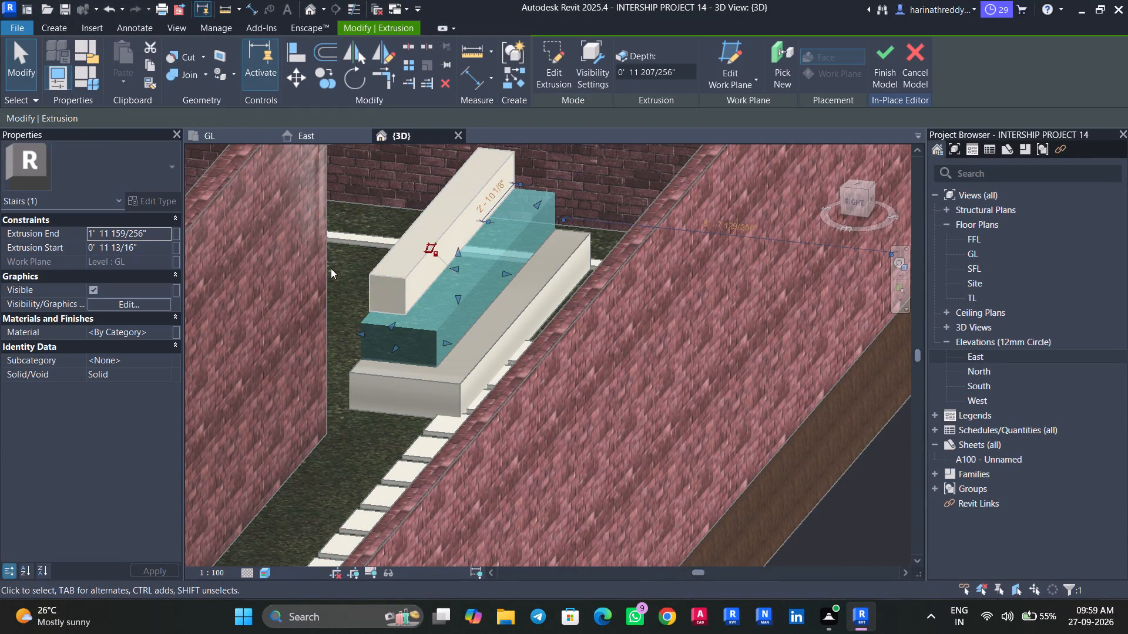
click(883, 73)
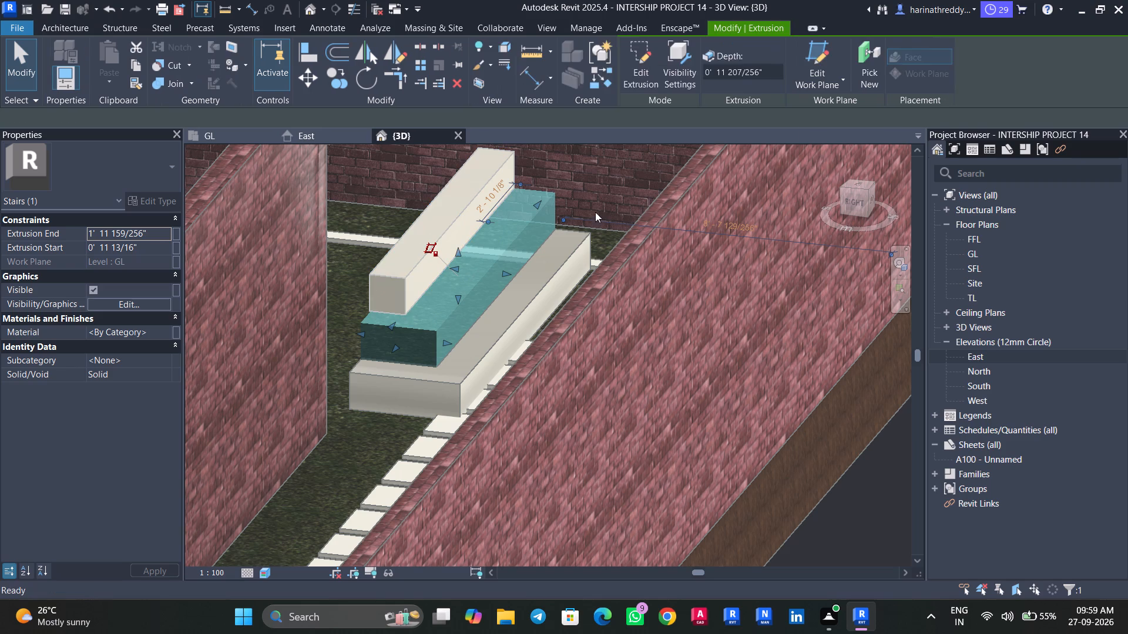
key(Escape)
key(Escape)
Open the bottom deck step's in-place model for editing and select its L-shaped extrusion.
shift+middle_drag(629, 210, 472, 344)
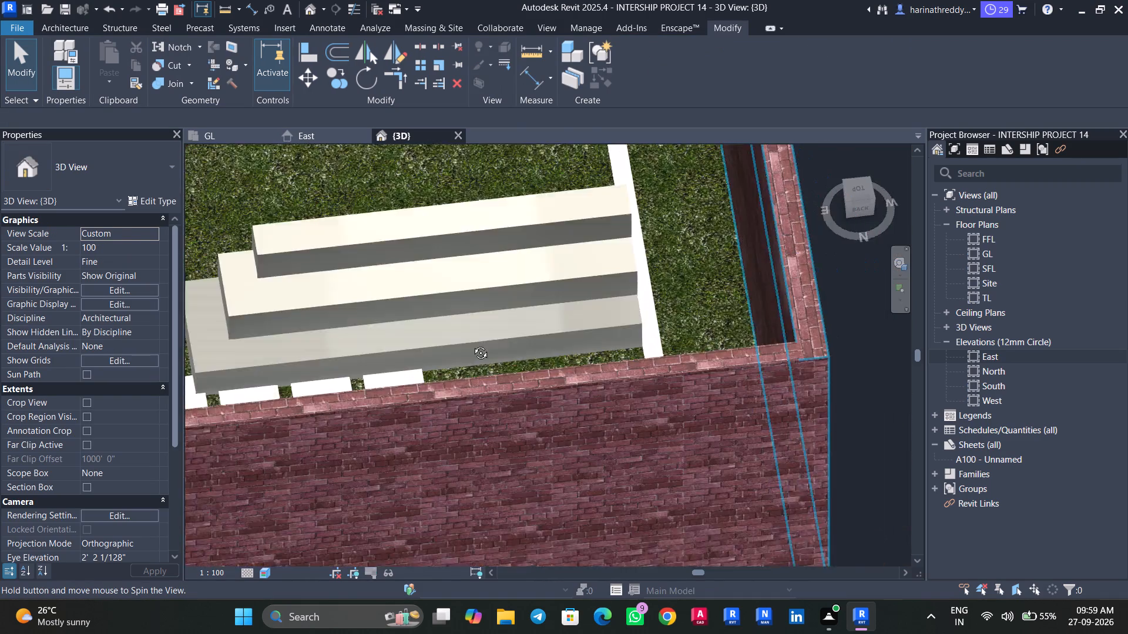
shift+middle_drag(472, 344, 627, 294)
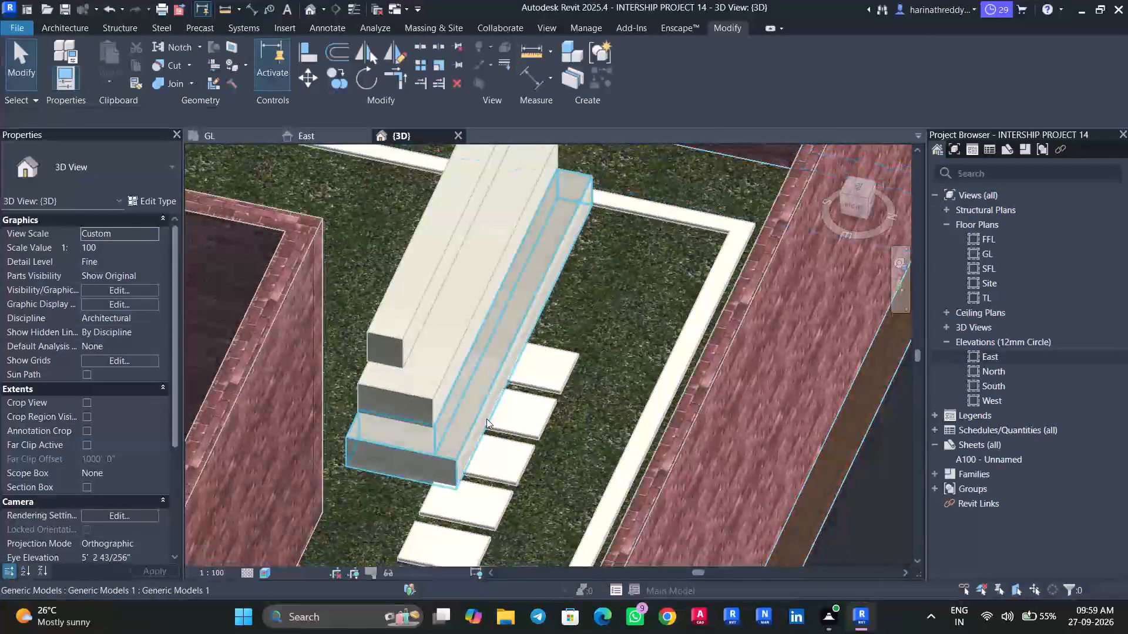
click(486, 419)
click(636, 86)
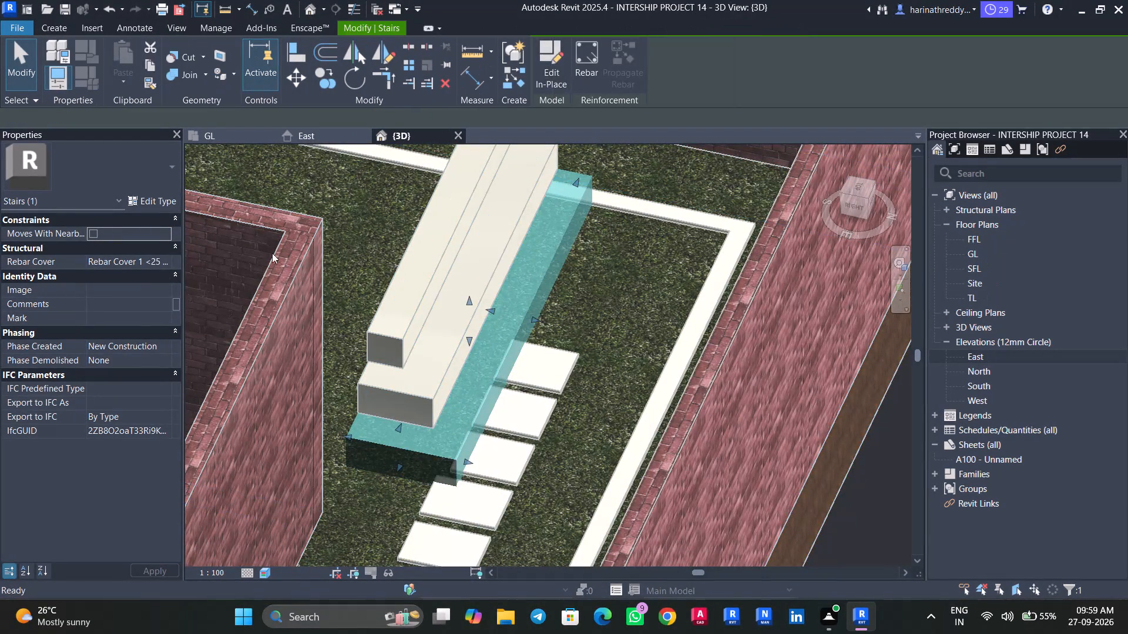
click(462, 451)
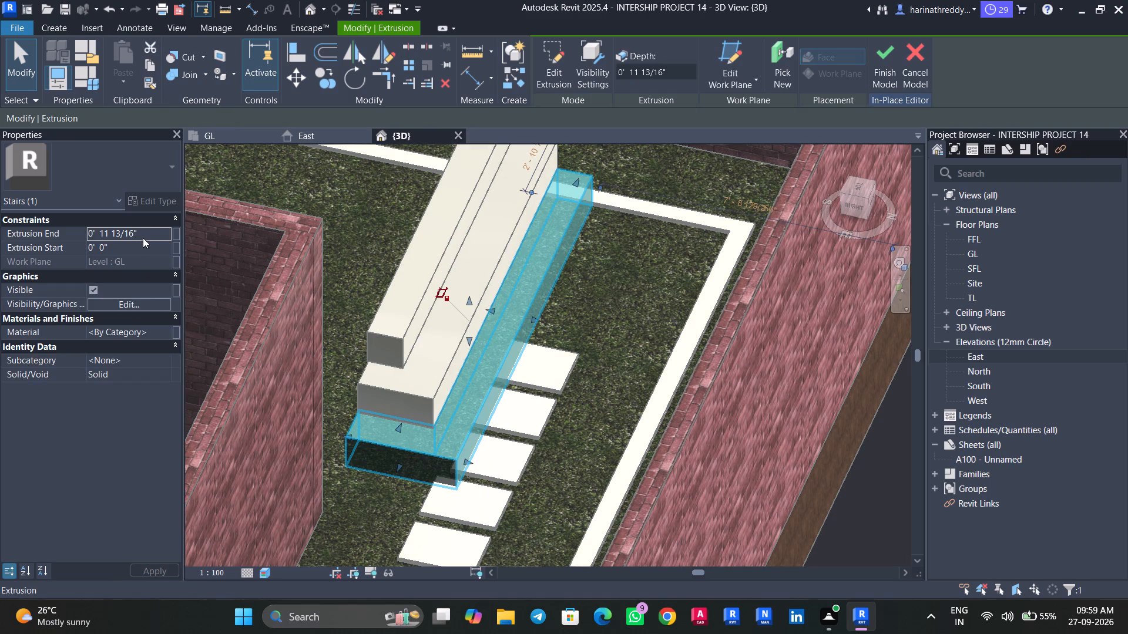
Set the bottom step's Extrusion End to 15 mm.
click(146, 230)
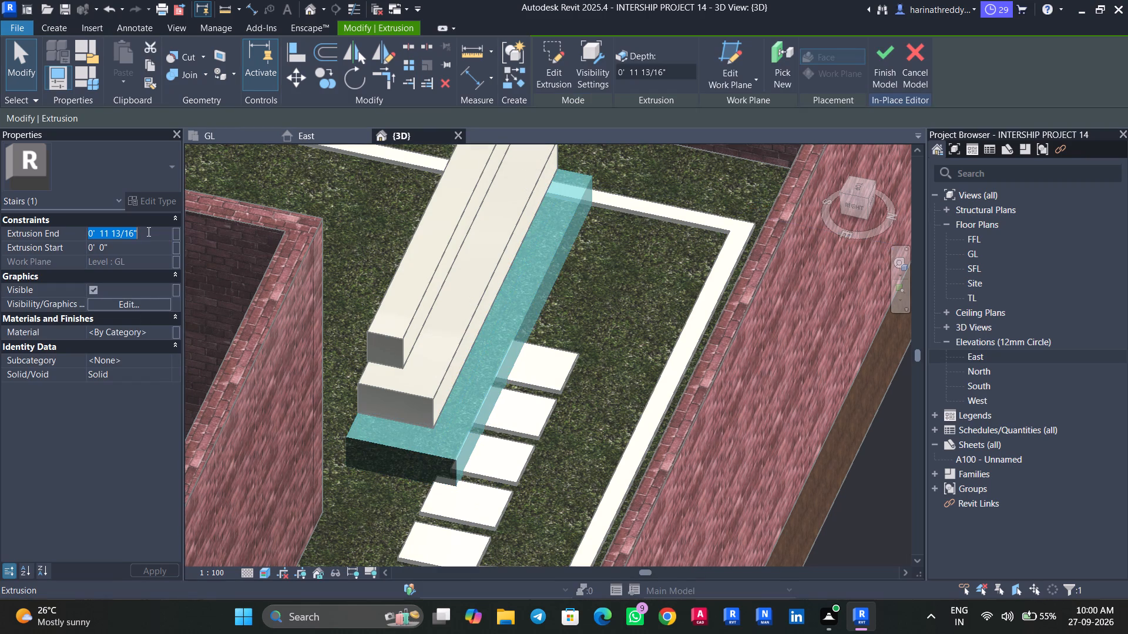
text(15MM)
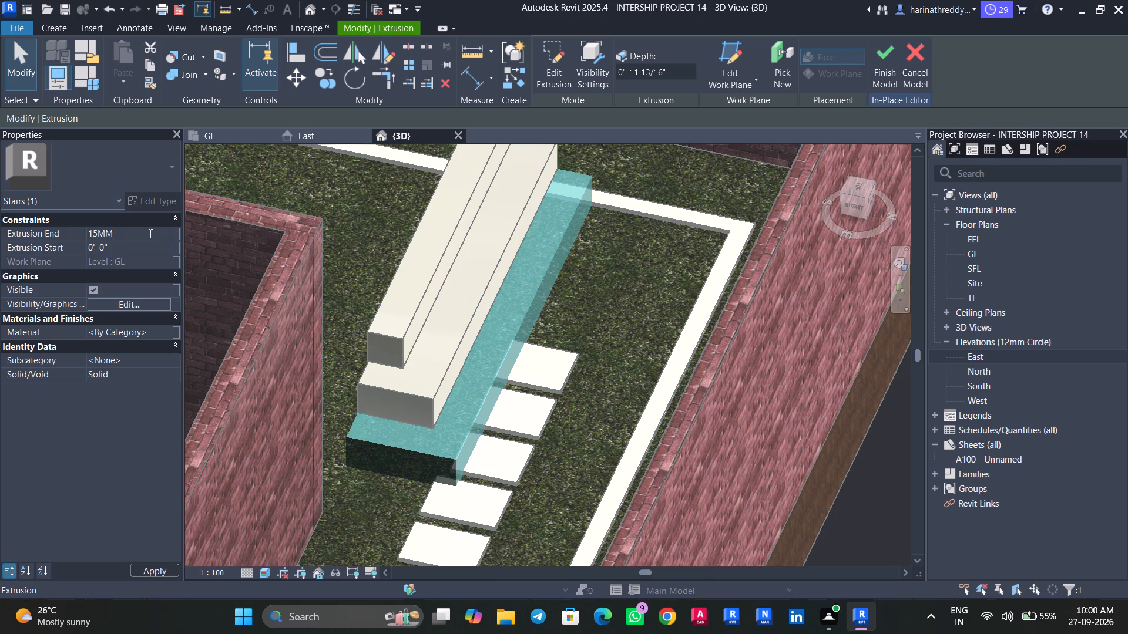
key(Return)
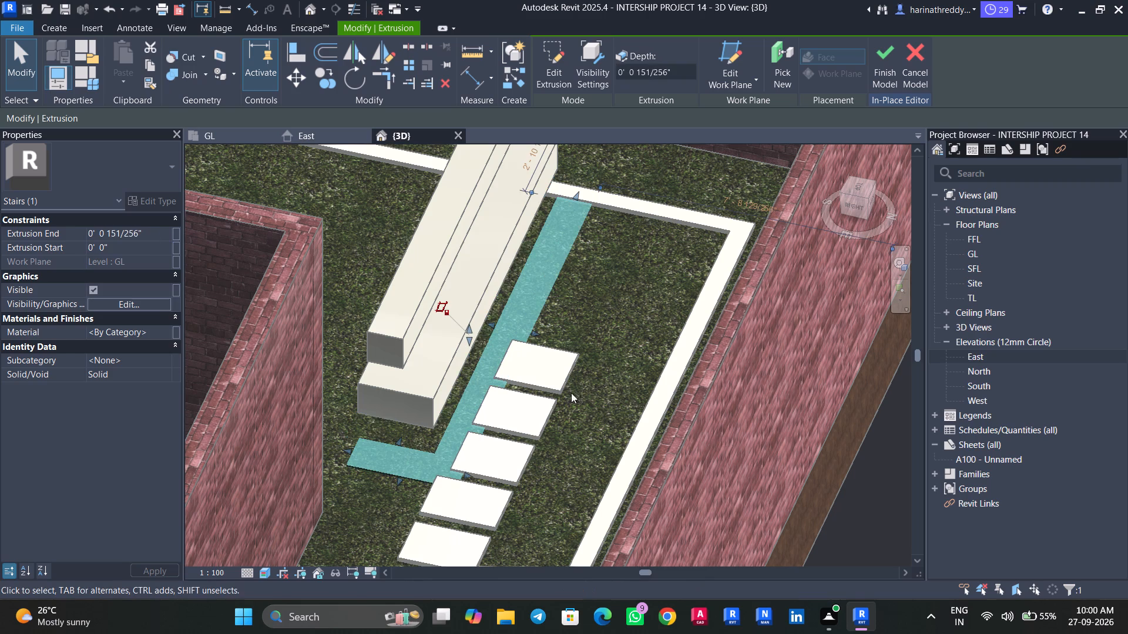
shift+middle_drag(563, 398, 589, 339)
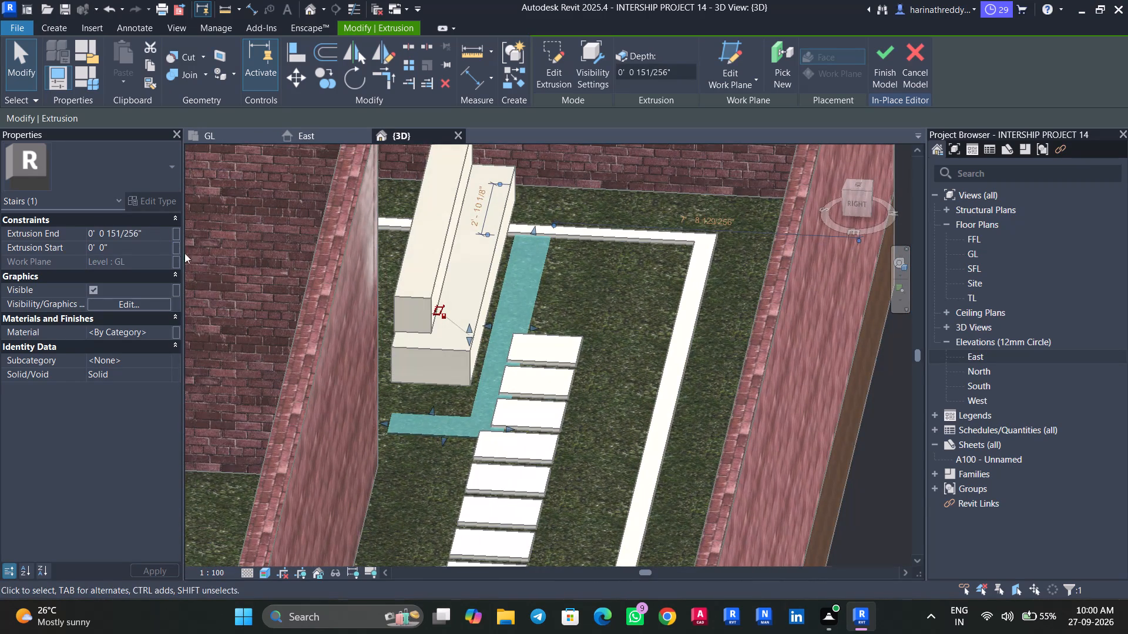
Set the bottom step's Extrusion End to 150 mm and complete its in-place model.
click(156, 230)
text(150MM)
key(Return)
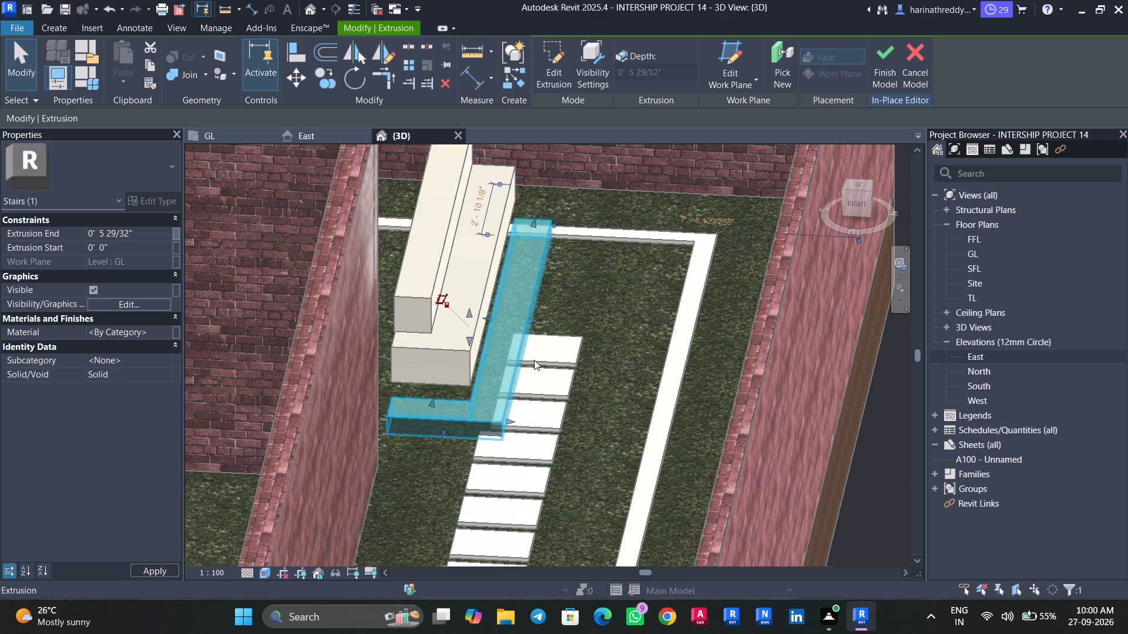
shift+middle_drag(571, 403, 558, 412)
key(Escape)
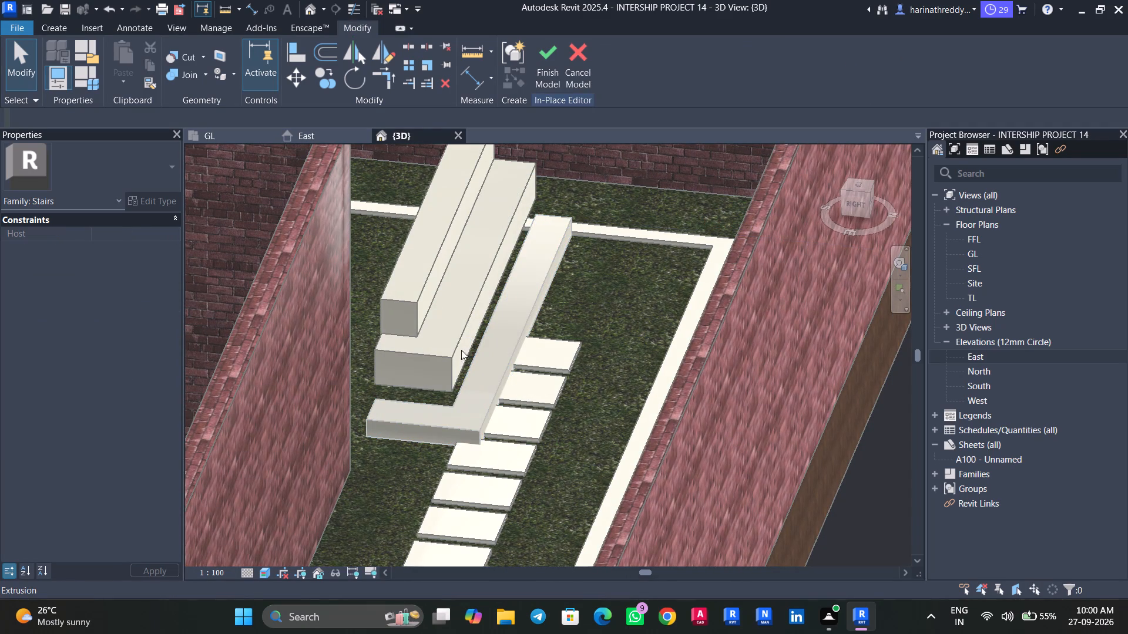
click(455, 348)
click(556, 72)
Open the upper steps' in-place model and set the middle step's Extrusion Start to 150 mm and Extrusion End to 300 mm.
click(447, 321)
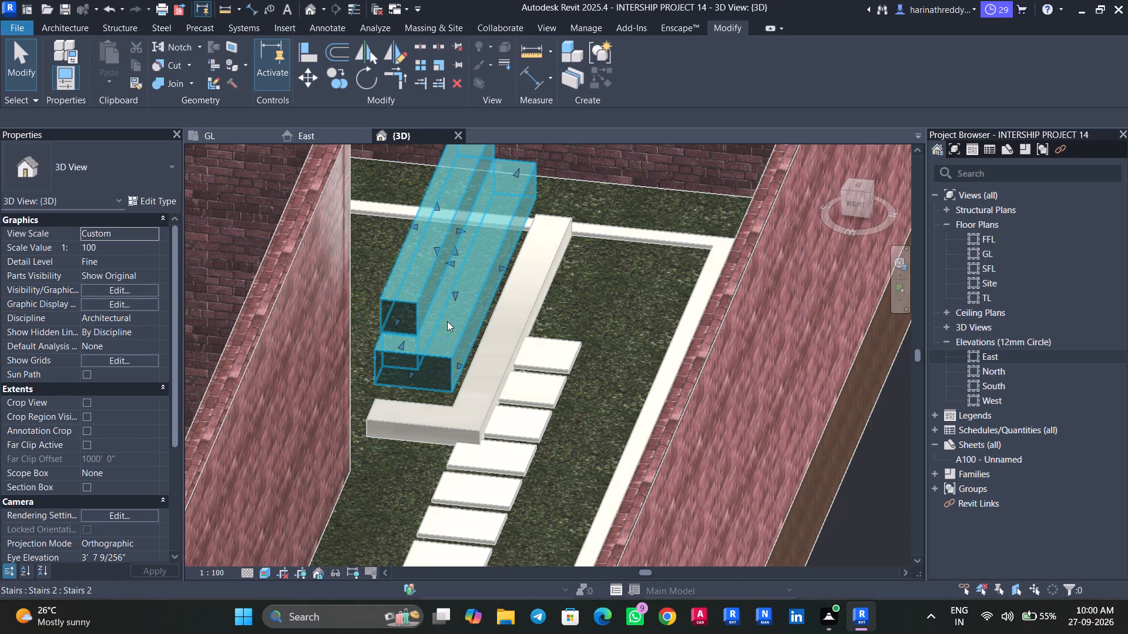
click(634, 80)
click(454, 344)
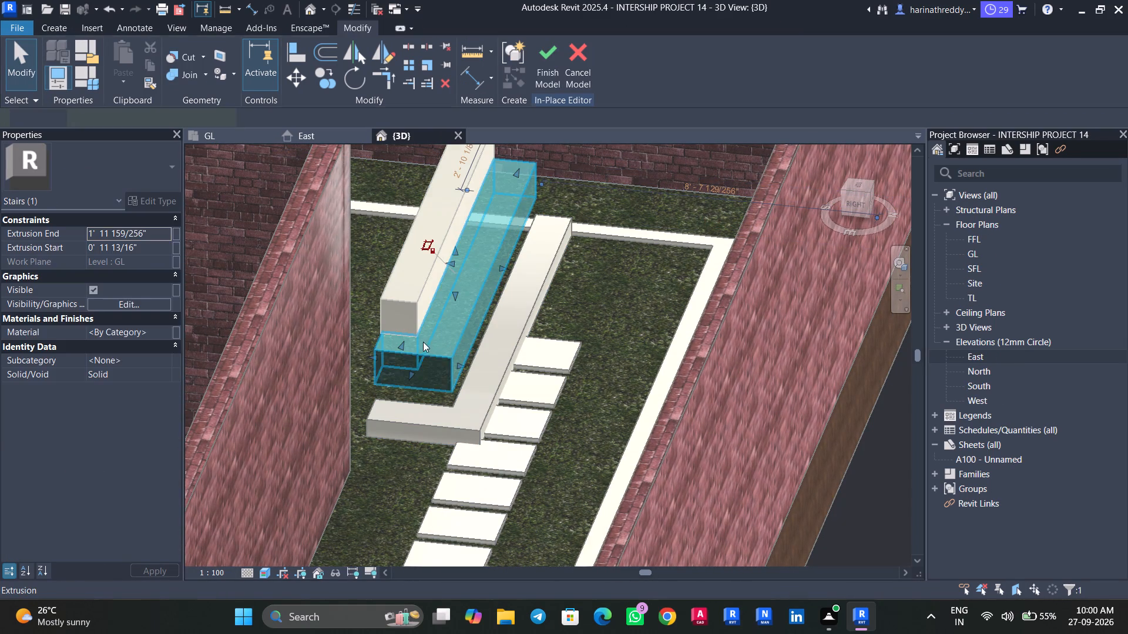
click(146, 242)
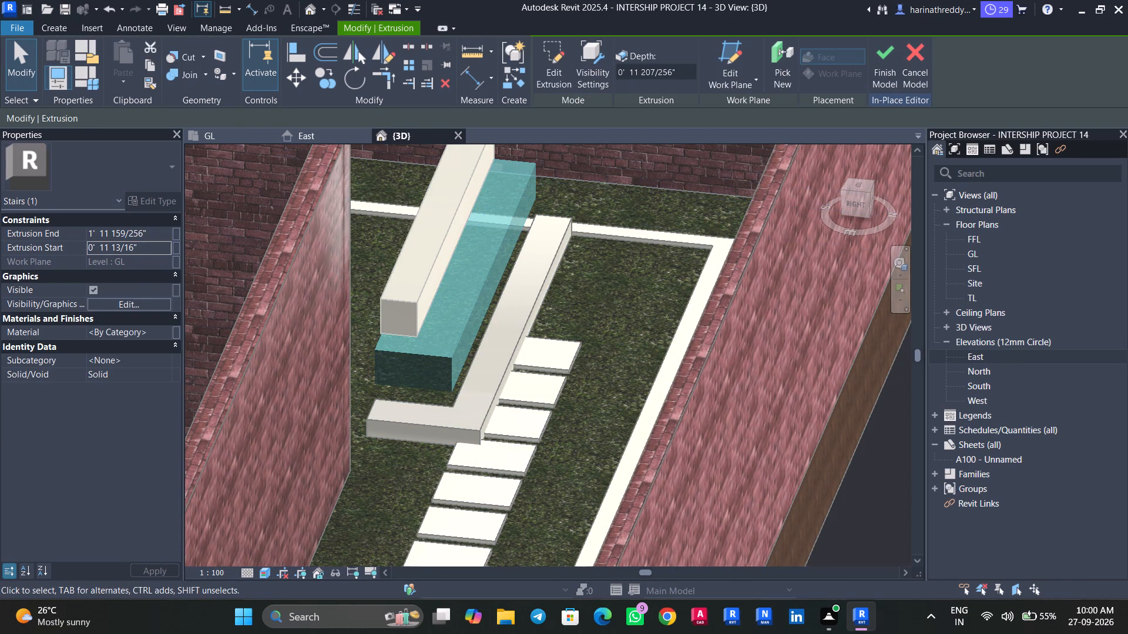
text(150)
text(MM)
key(Return)
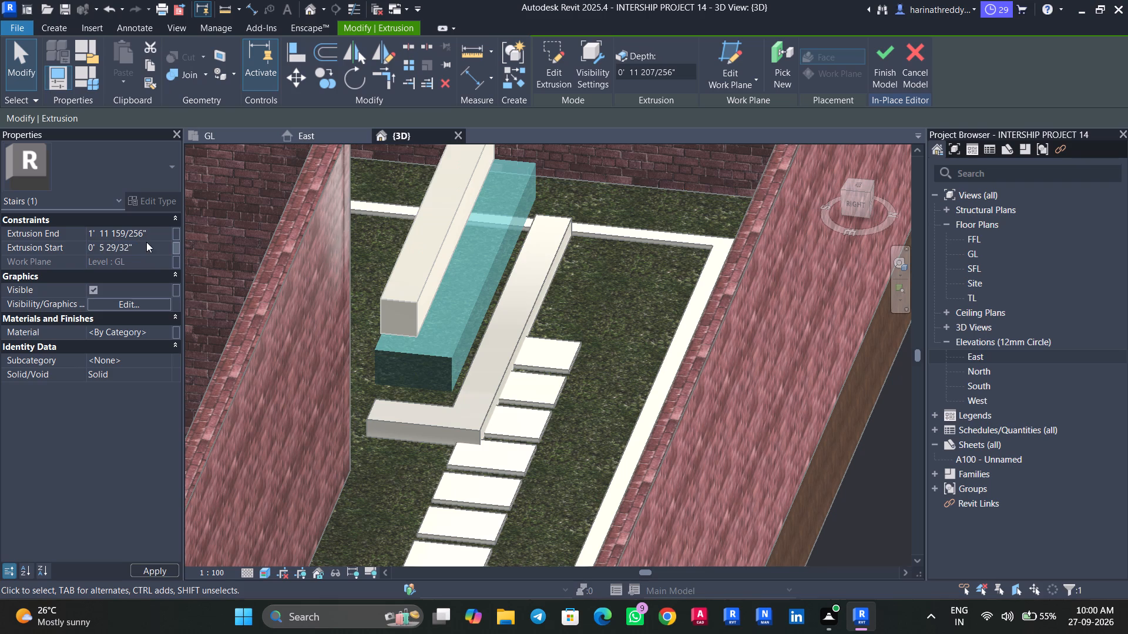
click(157, 230)
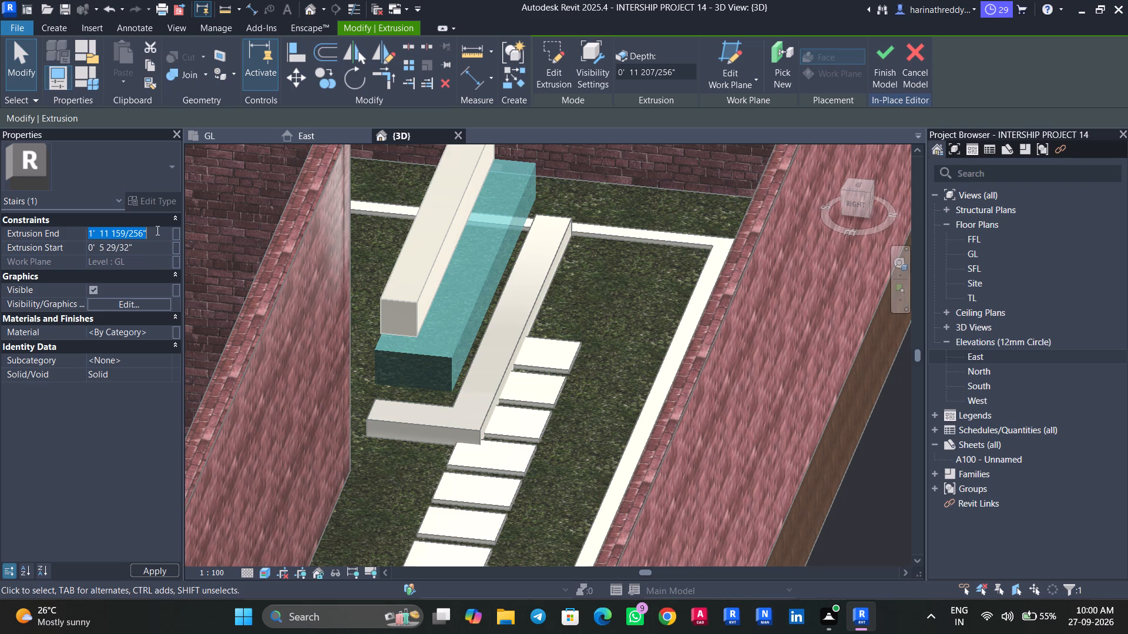
text(300MM)
key(Return)
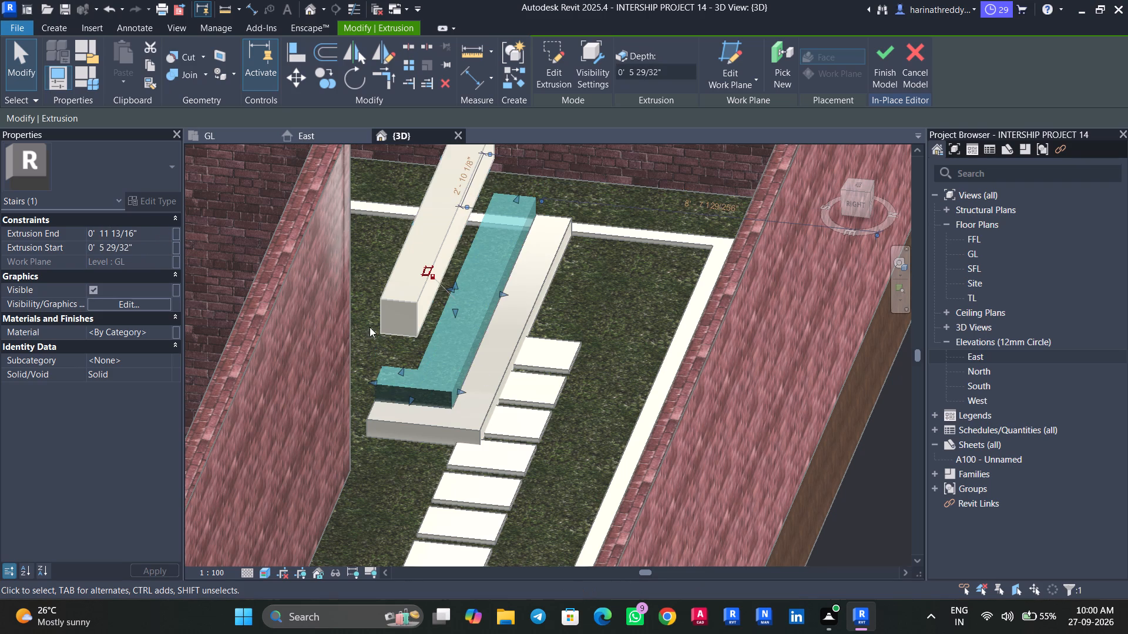
Set the top step's Extrusion Start to 300 mm and Extrusion End to 450 mm.
key(Escape)
click(409, 311)
click(156, 249)
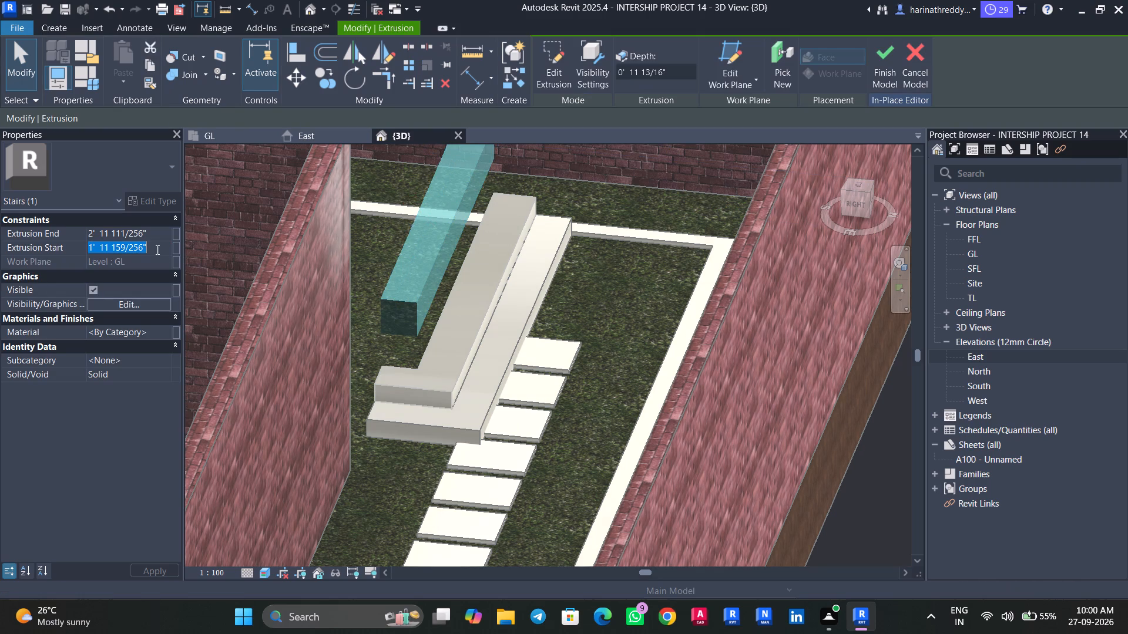
text(300)
text(MM)
key(Return)
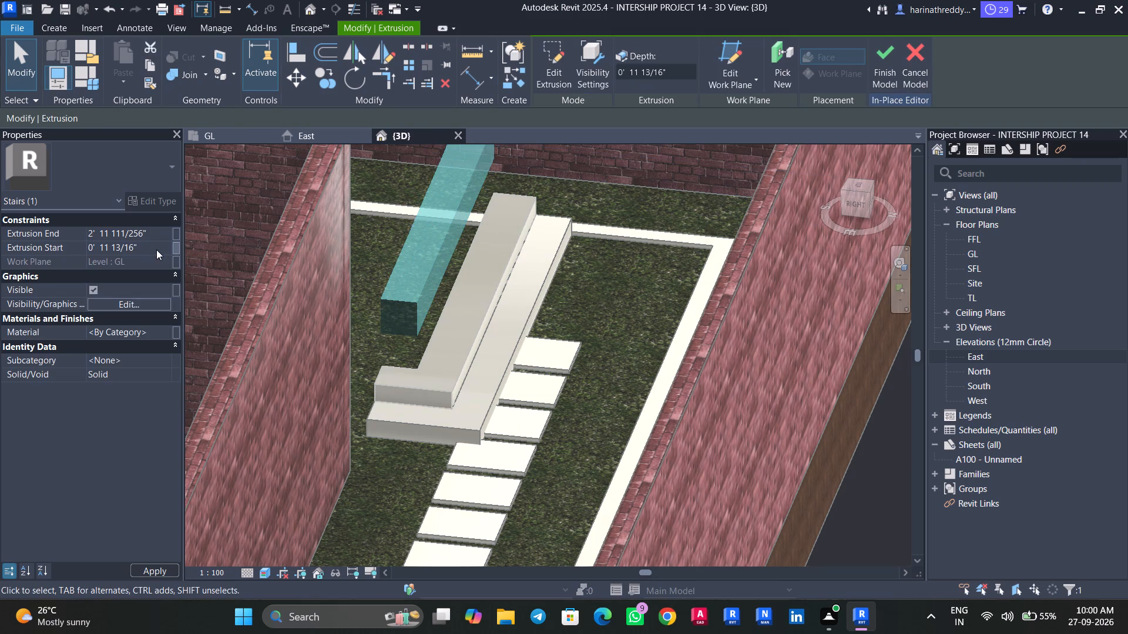
click(161, 231)
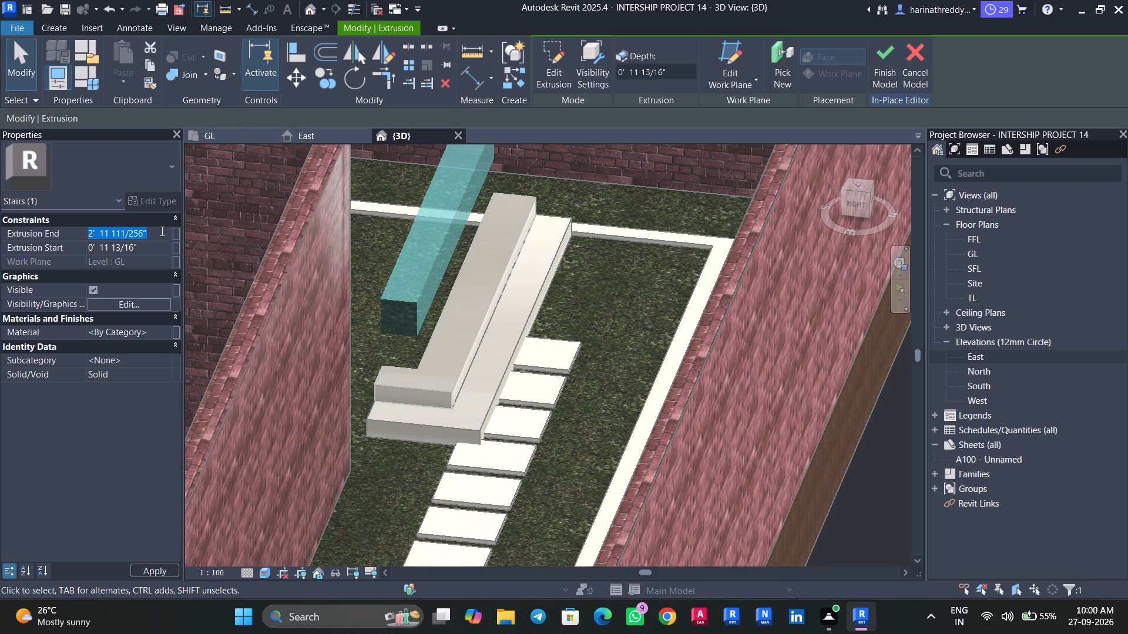
text(450MM)
key(Return)
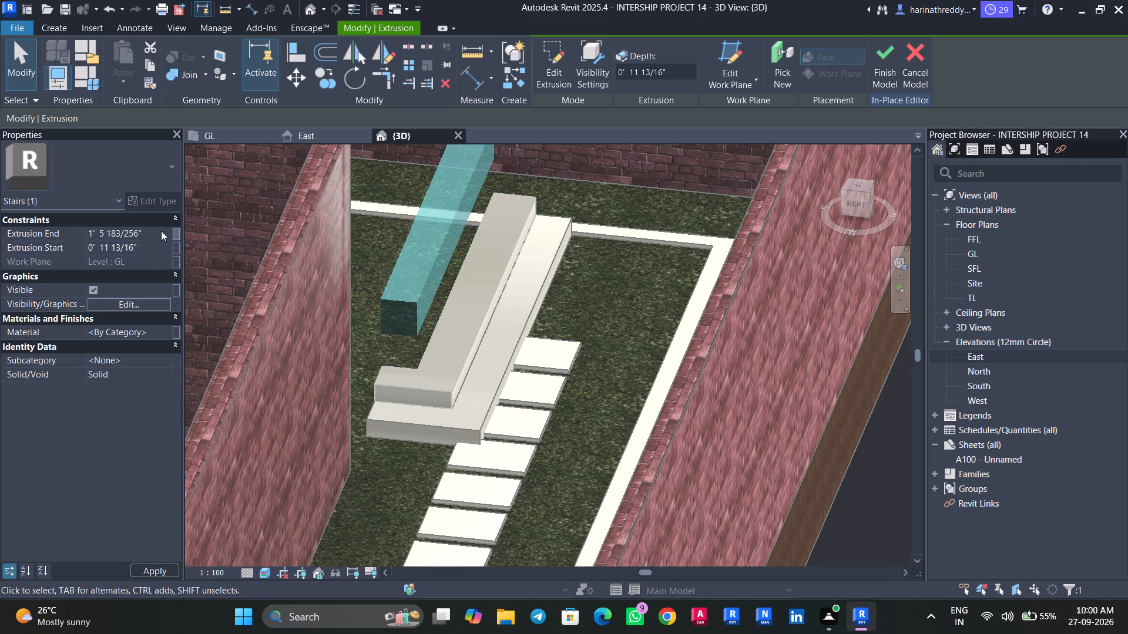
key(Escape)
Examine the three stacked deck steps in 3D from several sides.
shift+middle_drag(574, 384, 524, 422)
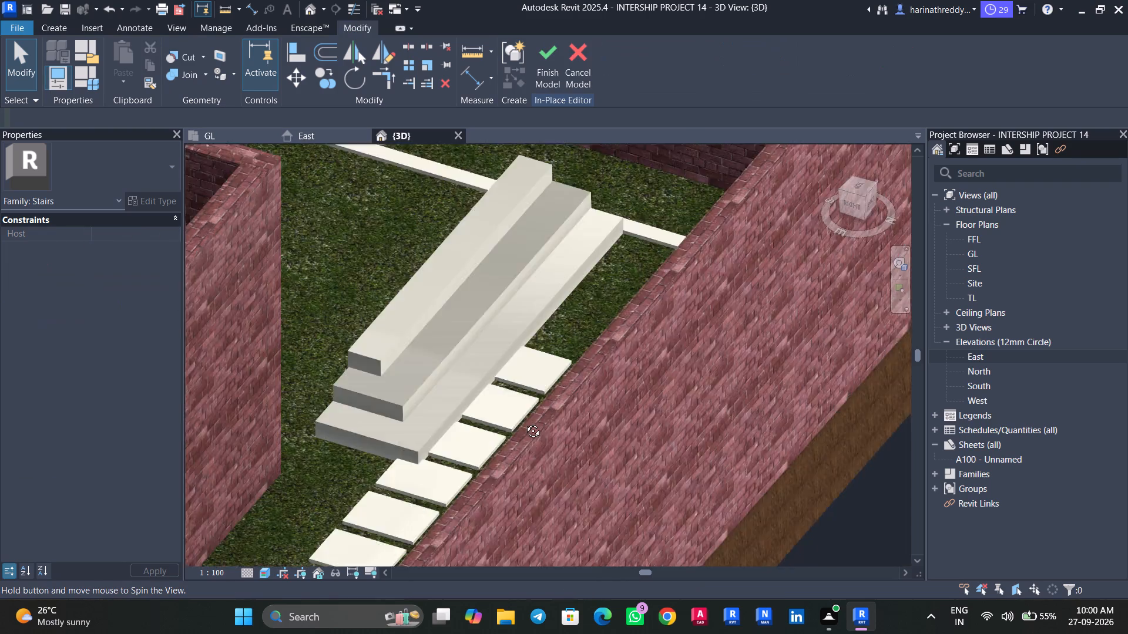
shift+middle_drag(524, 422, 349, 463)
shift+scroll(349, 464, up, 1)
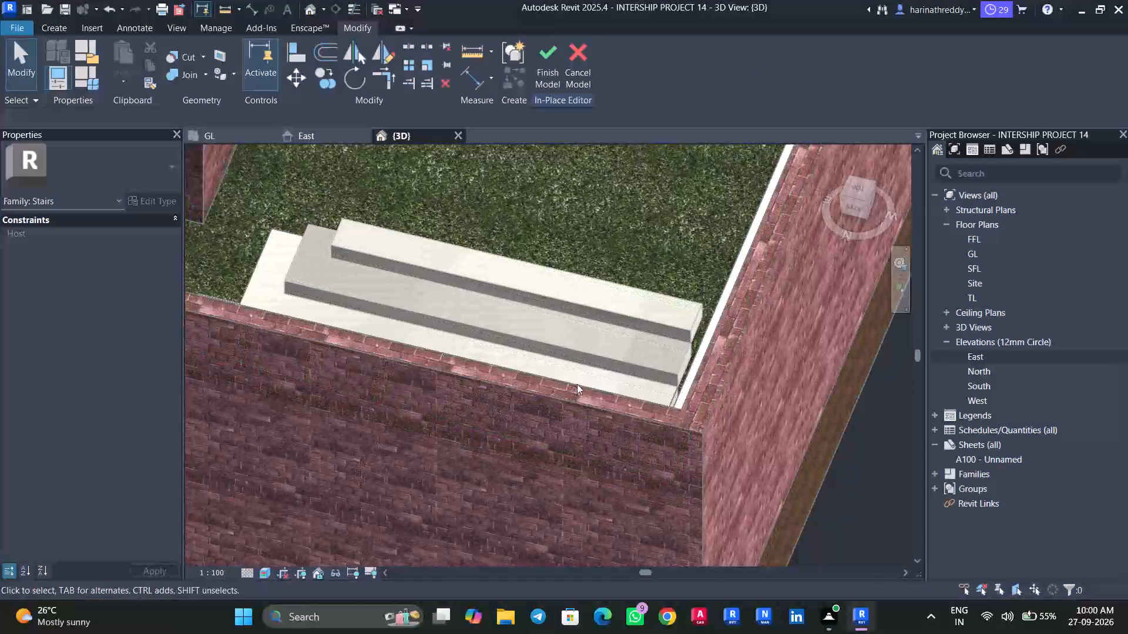
shift+middle_drag(569, 385, 687, 369)
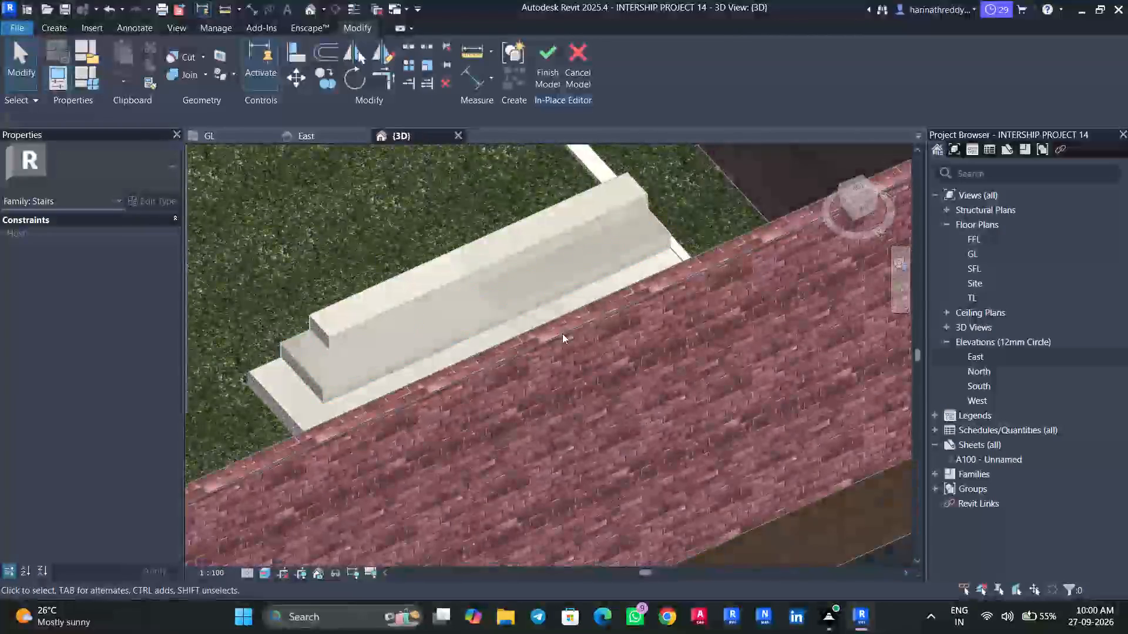
scroll(441, 339, up, 9)
scroll(581, 329, down, 3)
scroll(581, 329, up, 1)
scroll(581, 329, down, 6)
scroll(581, 329, up, 1)
scroll(581, 329, down, 4)
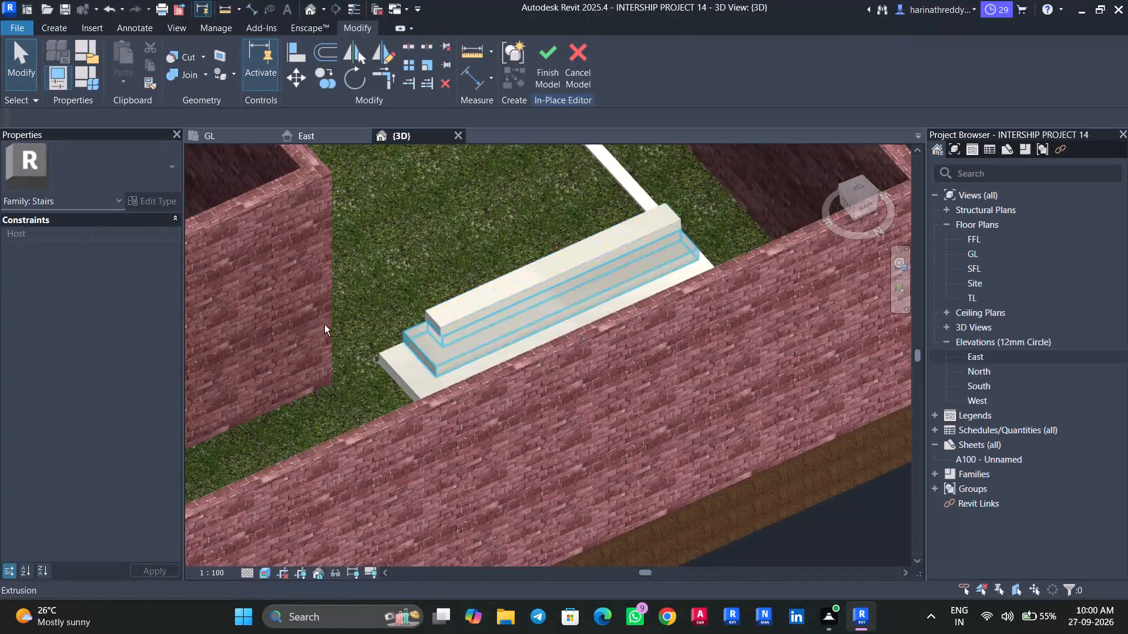
Complete the upper deck steps' in-place model.
shift+middle_drag(357, 380, 476, 363)
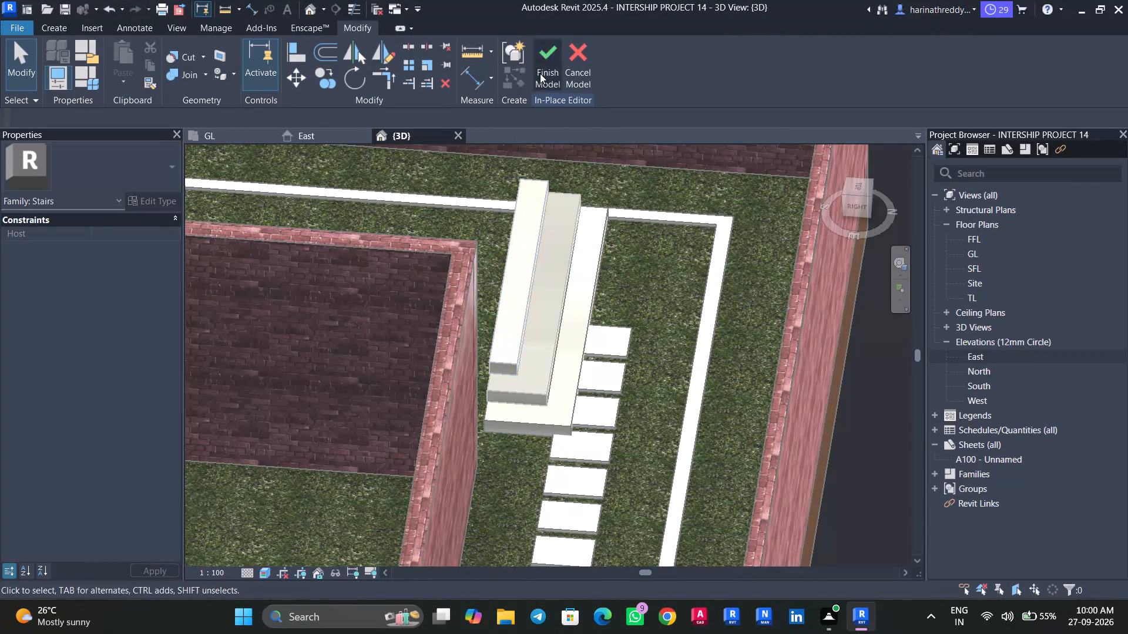
click(540, 73)
key(Escape)
Examine the completed deck steps in 3D against the deck area on the GL floor plan.
shift+middle_drag(651, 331, 494, 447)
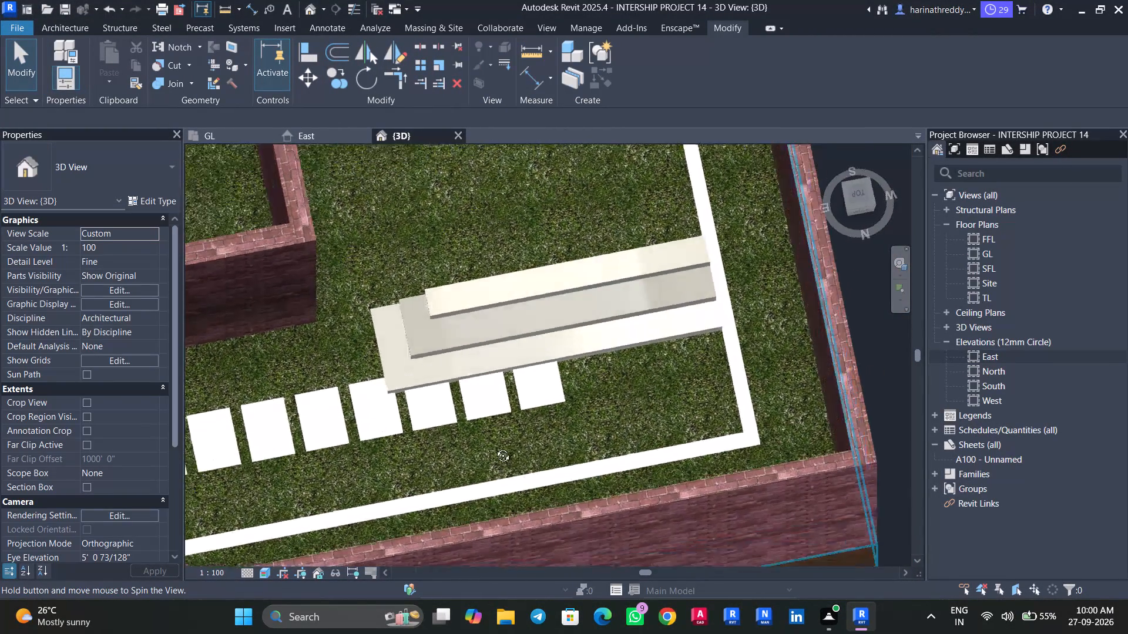
shift+middle_drag(494, 447, 898, 242)
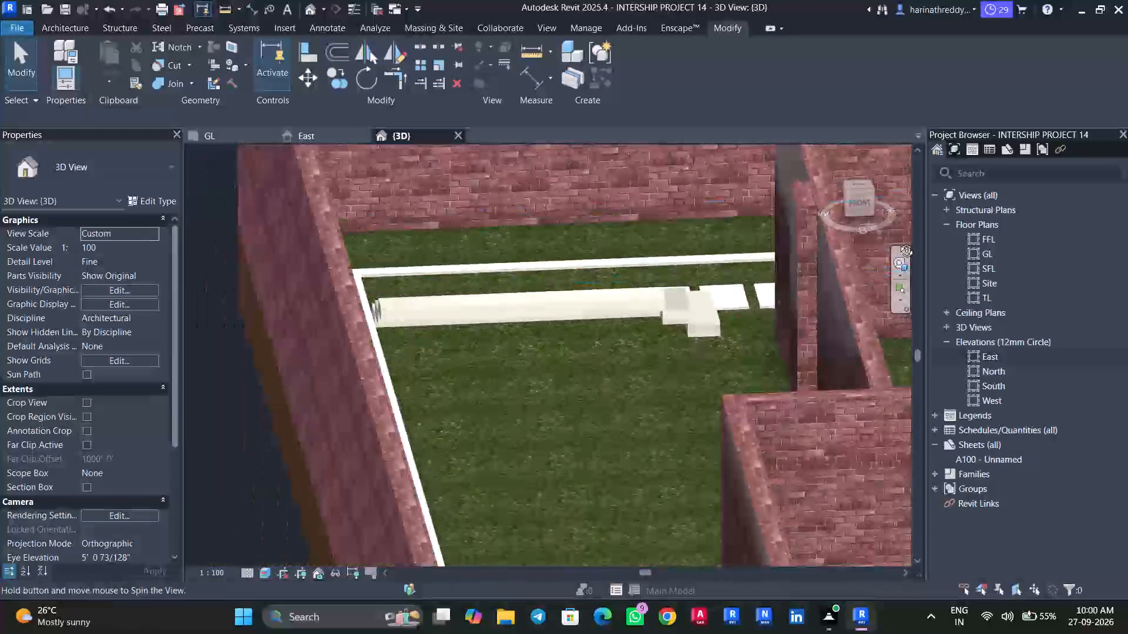
shift+middle_drag(898, 242, 468, 400)
scroll(508, 352, up, 5)
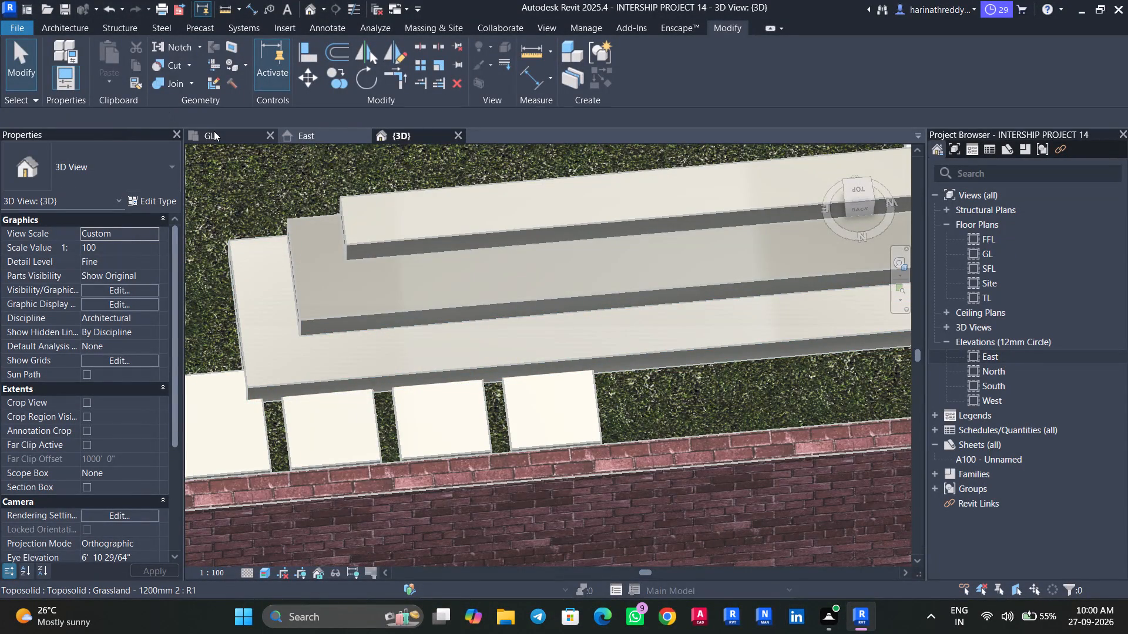
click(214, 131)
scroll(375, 322, down, 13)
scroll(375, 310, up, 1)
scroll(375, 309, down, 7)
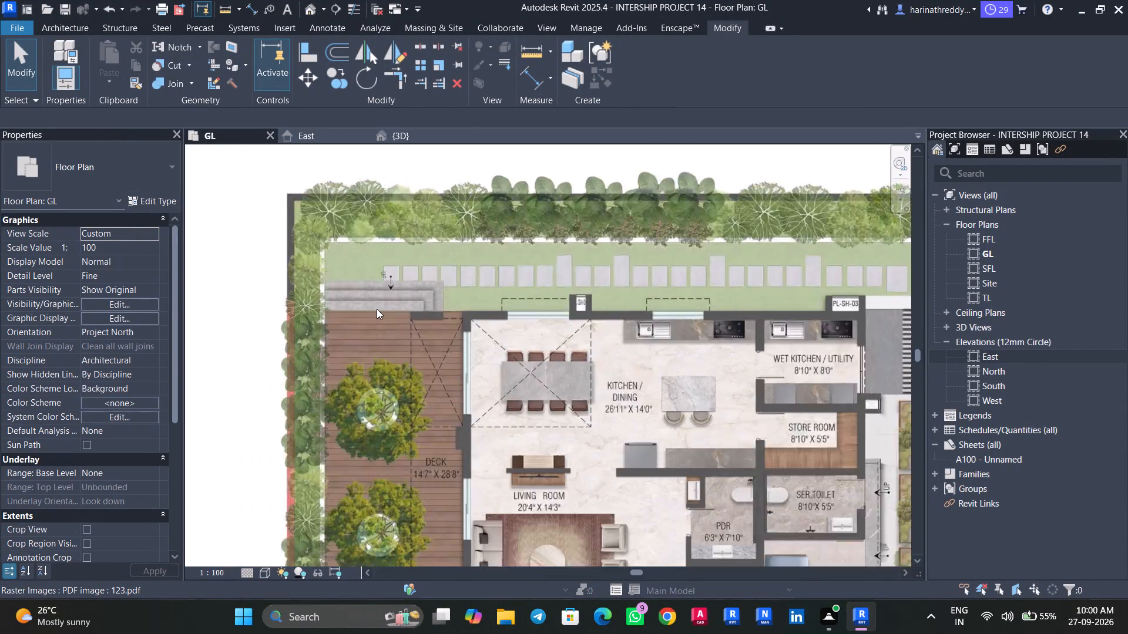
scroll(377, 309, down, 2)
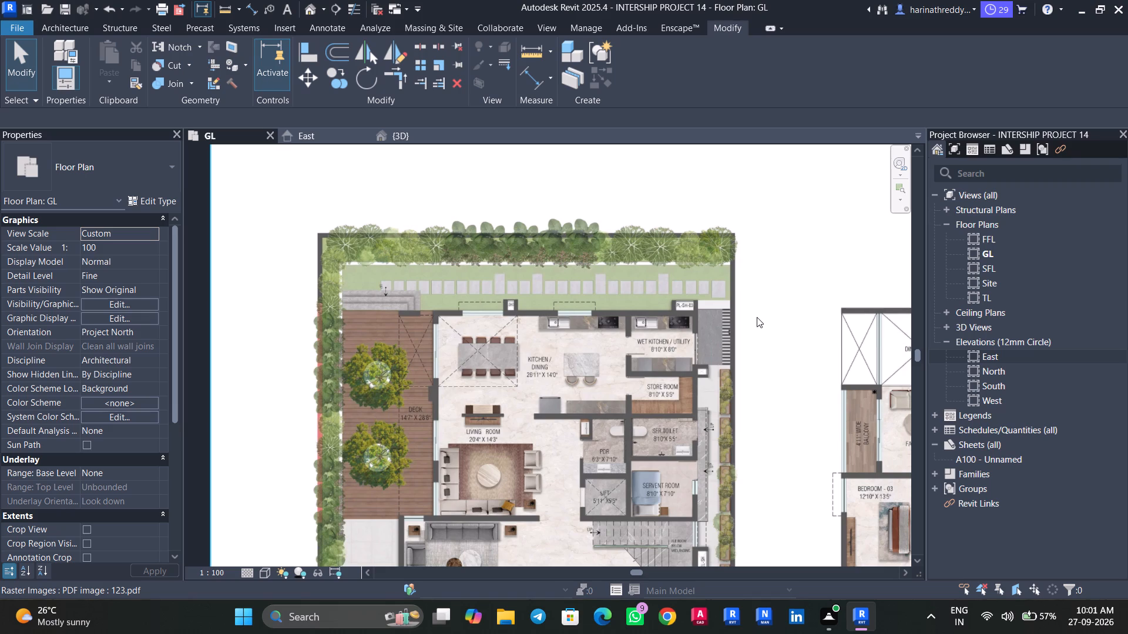
middle_drag(460, 370, 582, 297)
scroll(509, 252, up, 4)
middle_drag(485, 294, 634, 267)
scroll(626, 275, up, 3)
scroll(626, 275, down, 1)
Start an architectural floor on the GL plan and duplicate type Floor_Timber_22Cbd-225Joist as DECK.
click(55, 37)
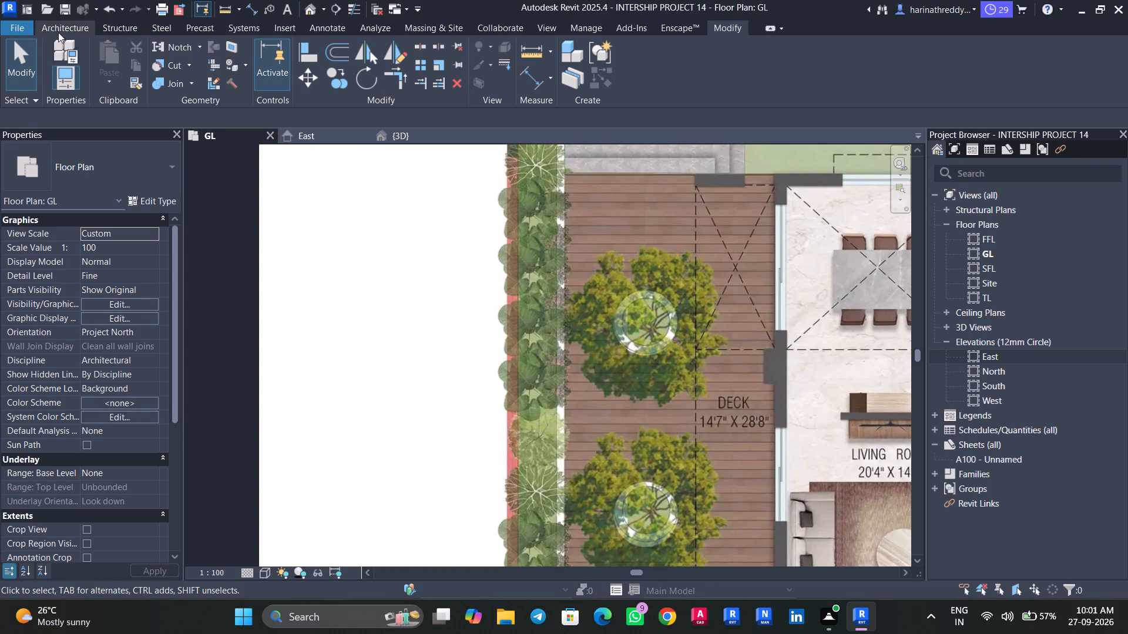
click(62, 28)
scroll(304, 225, down, 4)
middle_drag(486, 320, 484, 296)
scroll(542, 339, up, 3)
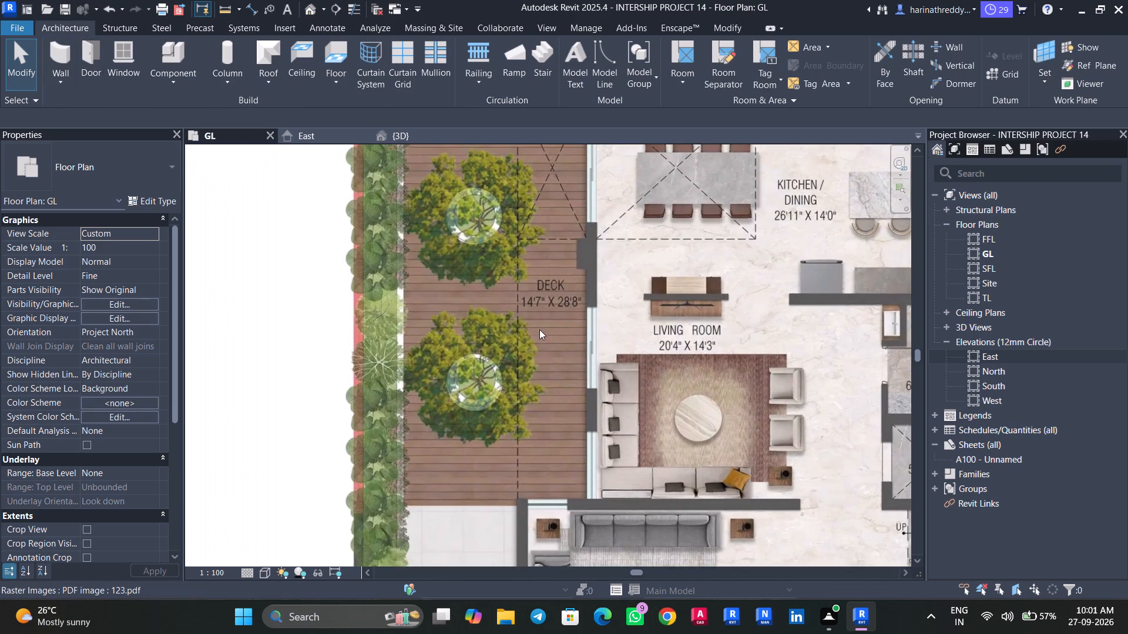
middle_drag(484, 326, 499, 374)
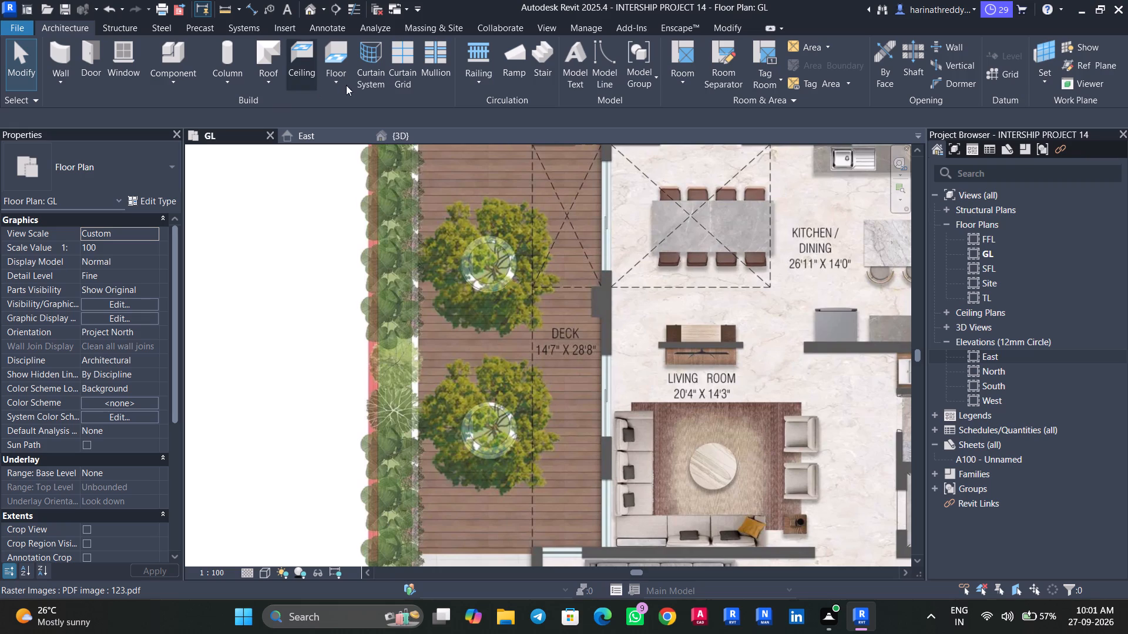
click(346, 85)
click(352, 114)
click(149, 178)
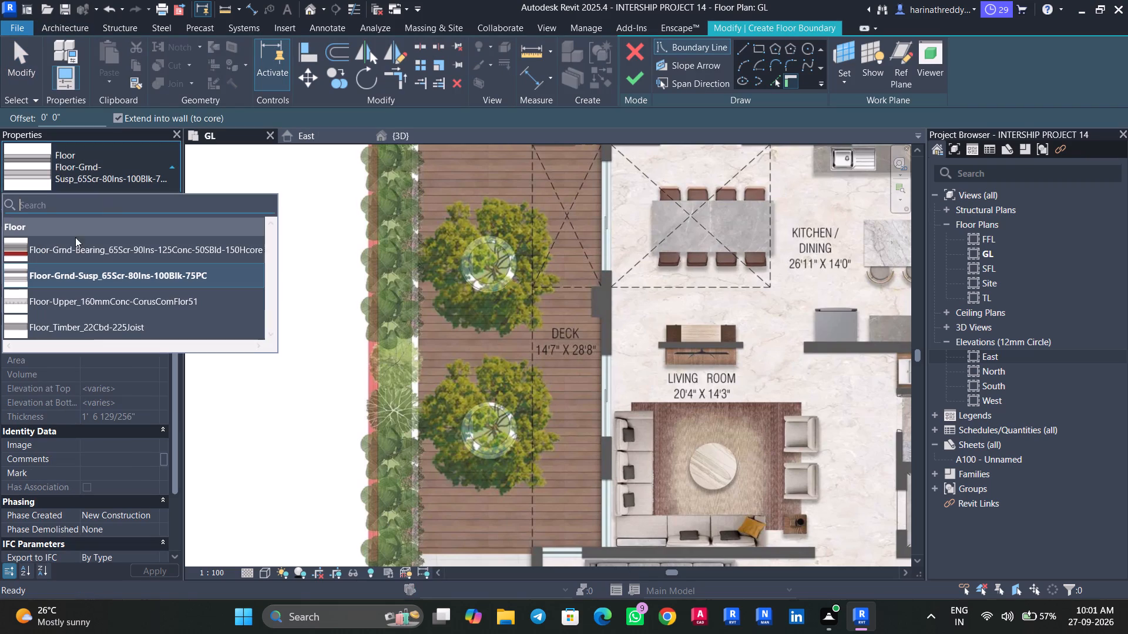
click(100, 326)
click(153, 201)
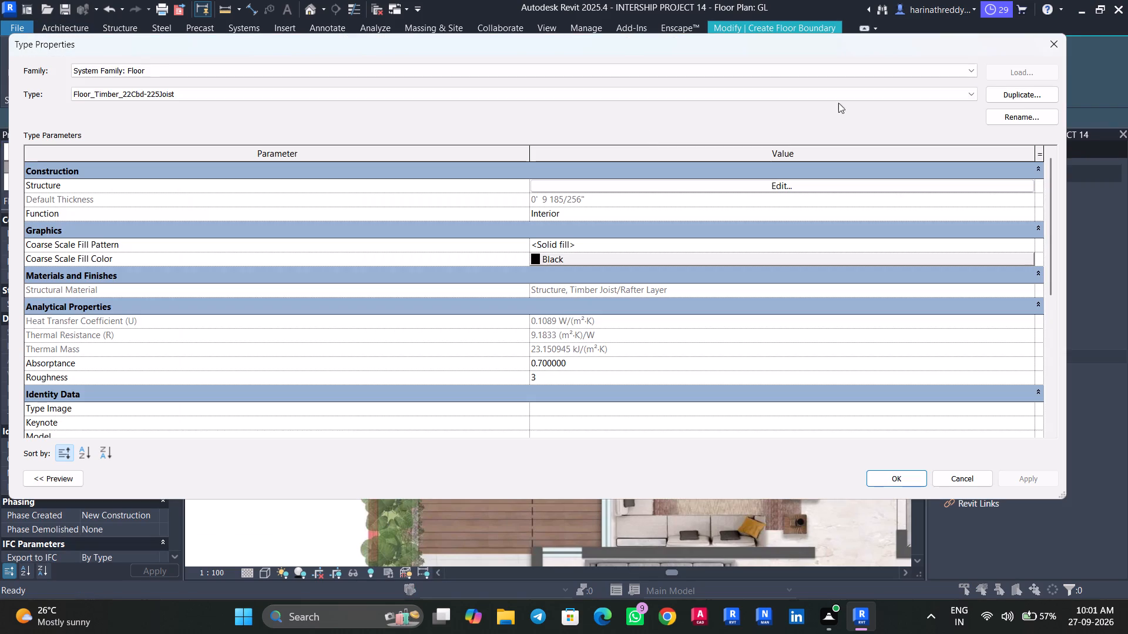
click(1016, 103)
text(DECK)
key(Return)
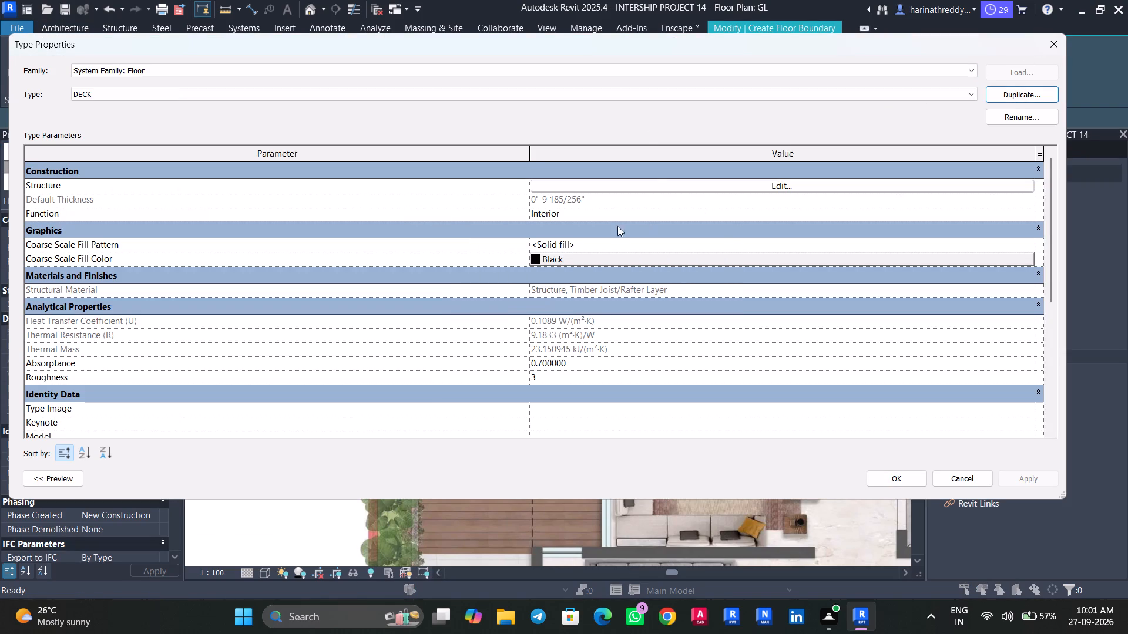
click(656, 187)
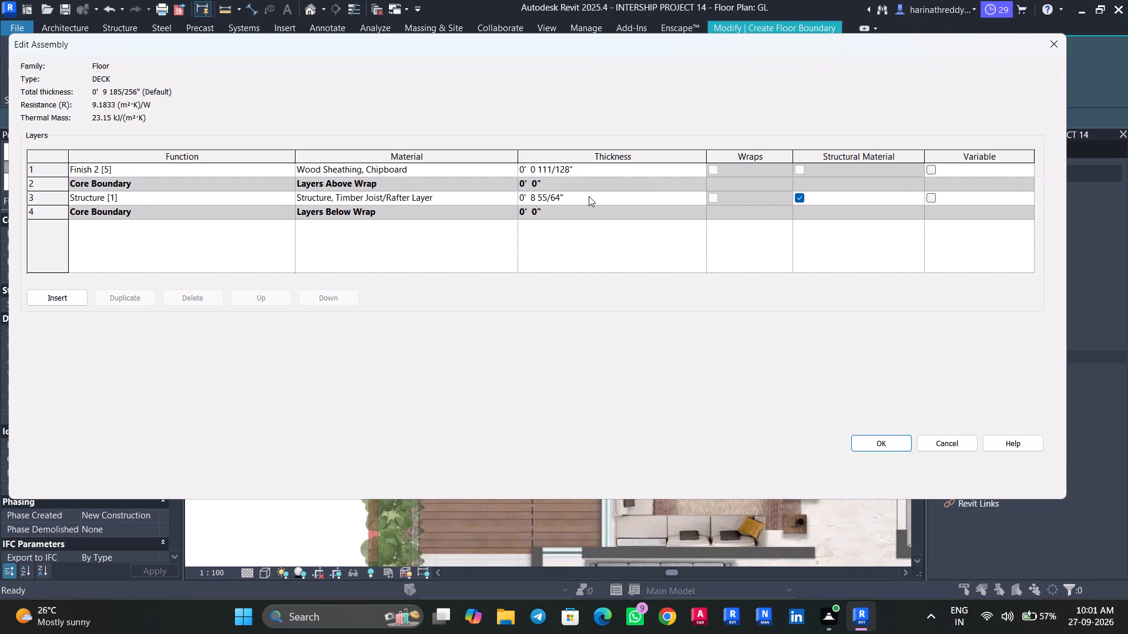
click(891, 444)
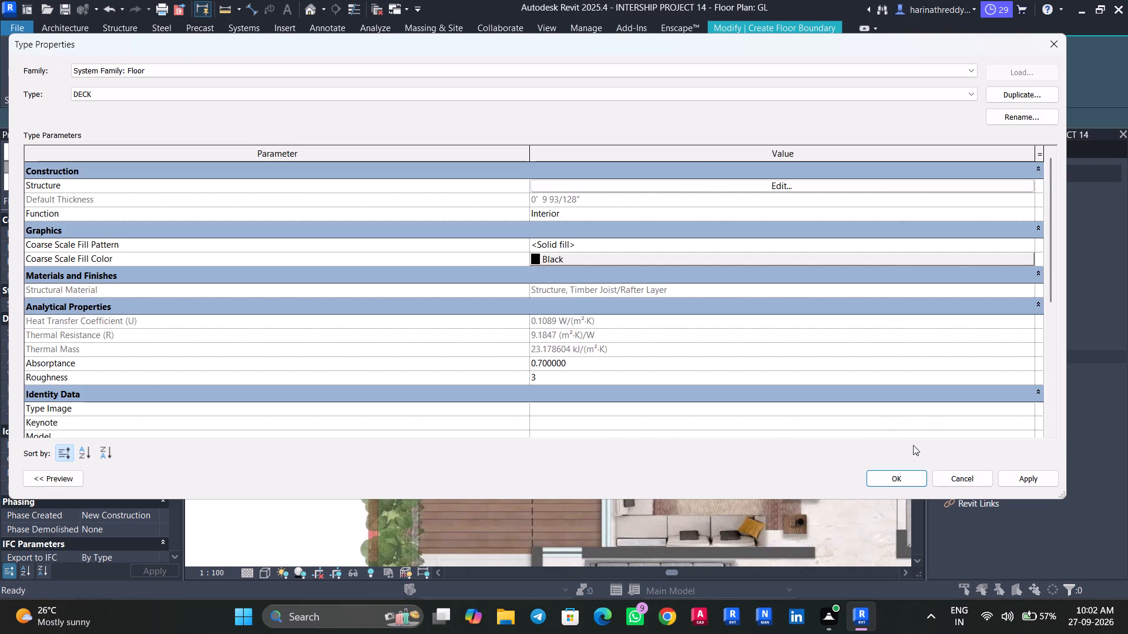
click(1033, 477)
click(910, 477)
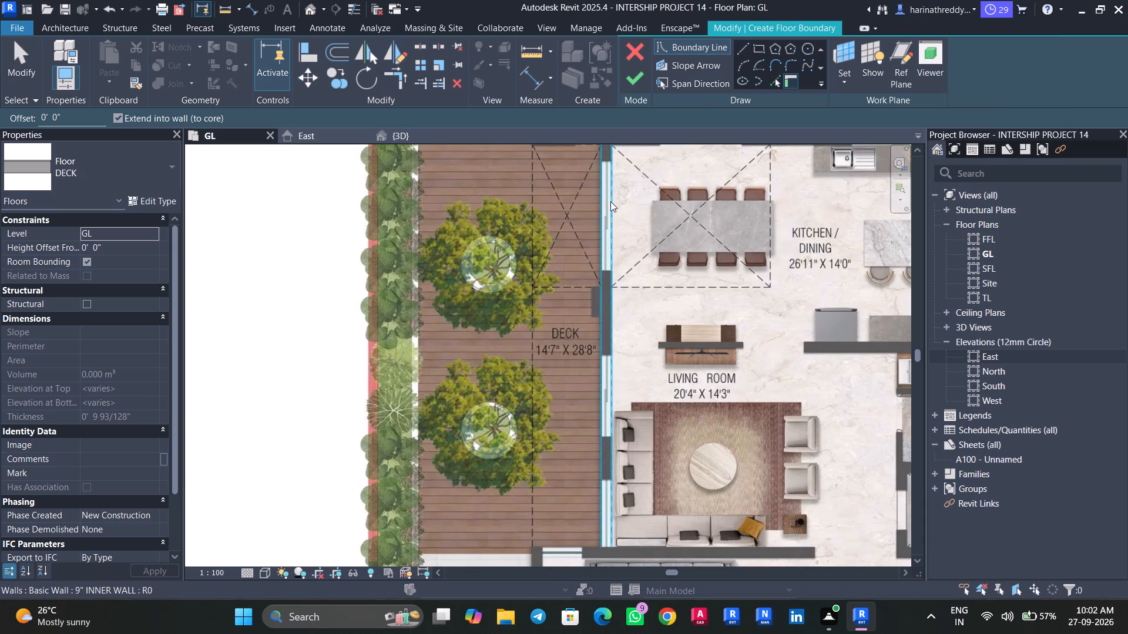
Sketch a rectangular floor boundary over the plan's deck area, from the steps' inner edge to the drawing room wall, ending at the living room wall.
middle_drag(616, 211, 662, 272)
scroll(686, 247, up, 1)
click(755, 50)
scroll(465, 195, up, 5)
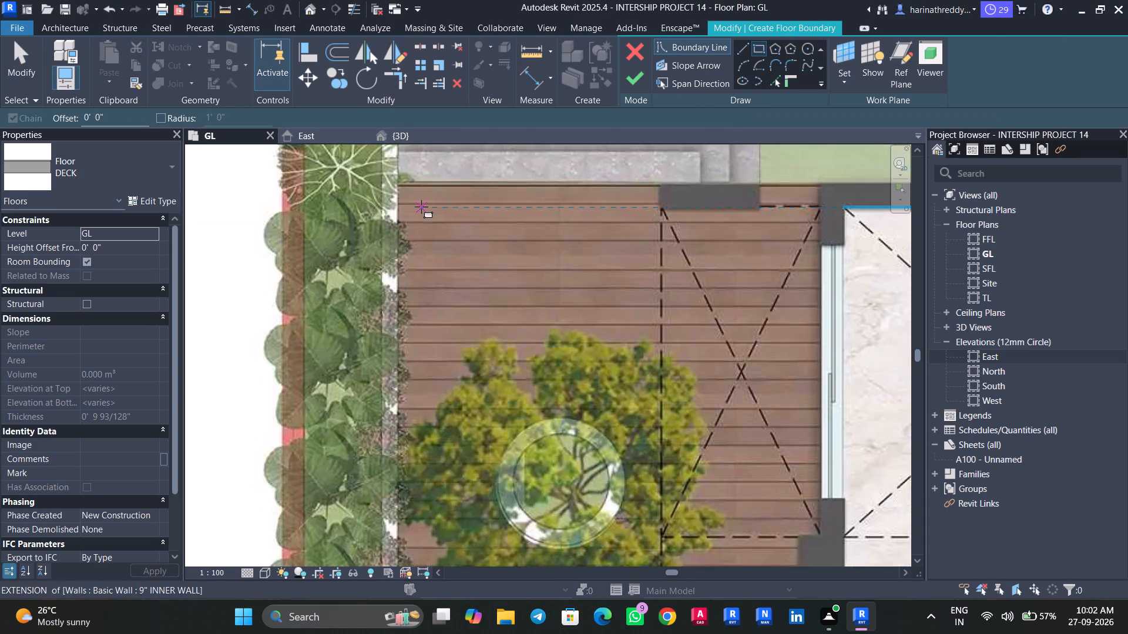
middle_drag(425, 217, 448, 295)
scroll(425, 279, up, 4)
click(418, 254)
scroll(485, 328, down, 5)
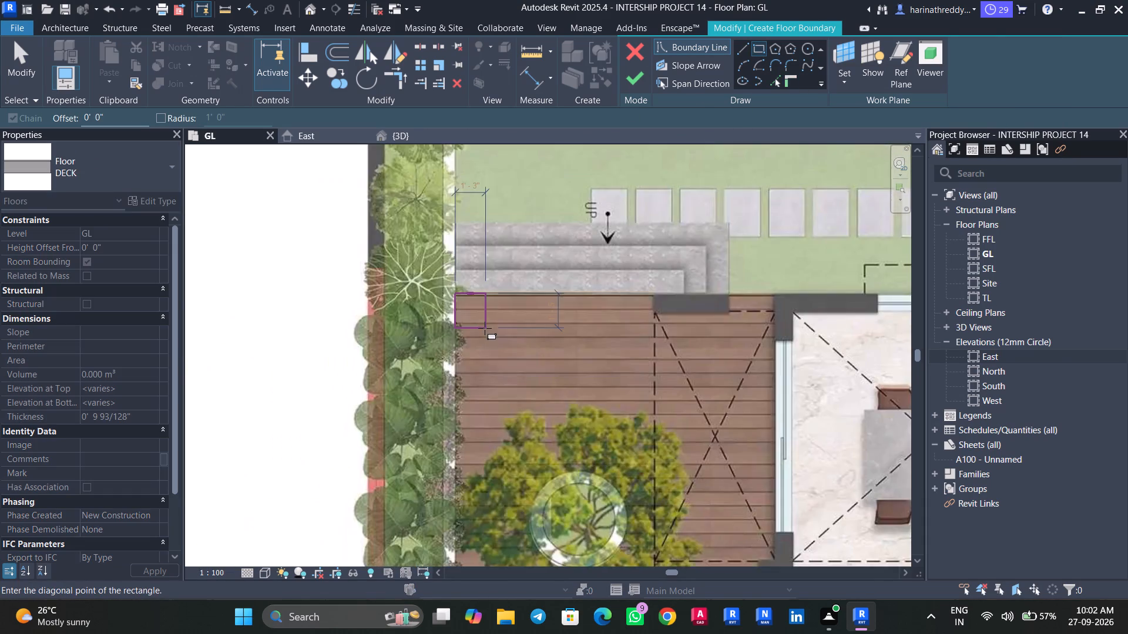
scroll(485, 328, down, 4)
middle_drag(588, 387, 566, 212)
middle_drag(629, 473, 645, 221)
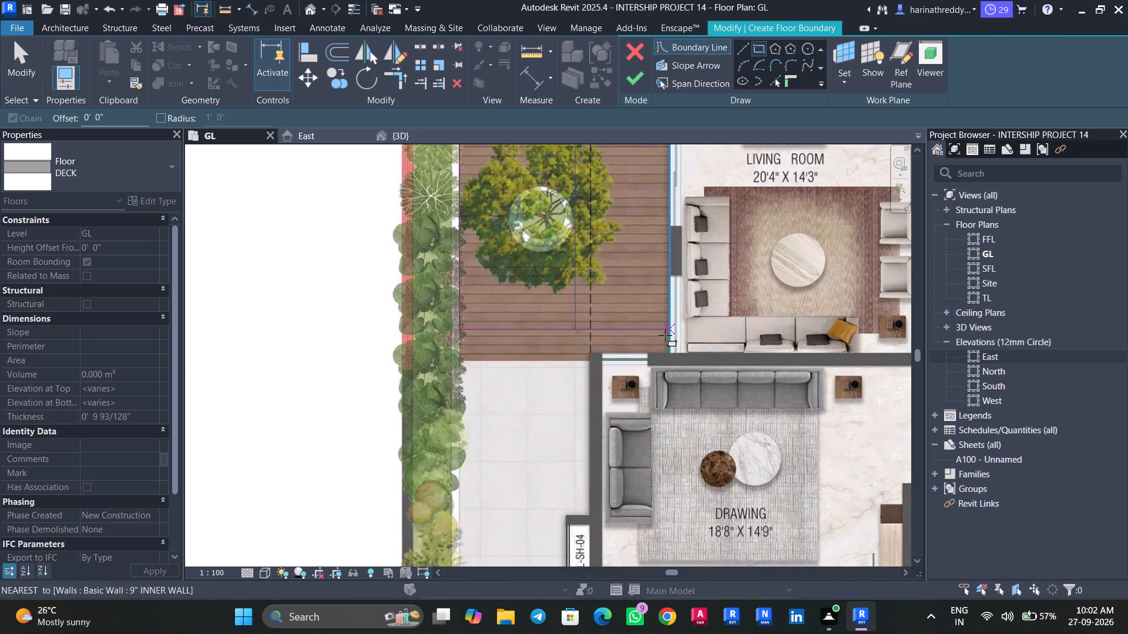
scroll(665, 338, up, 8)
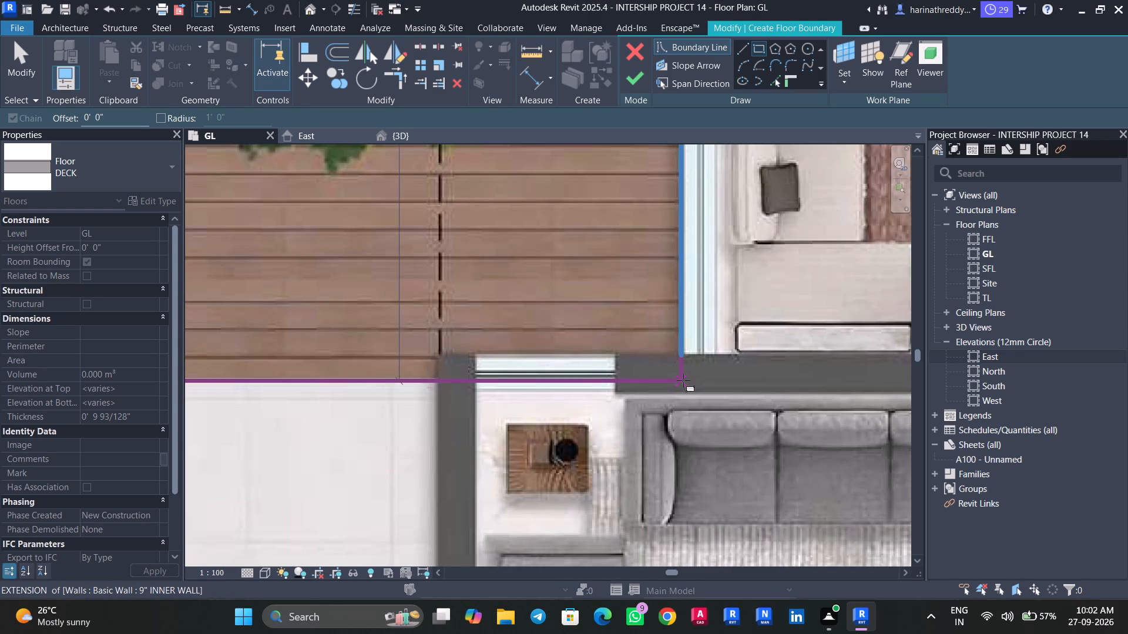
click(683, 380)
key(Escape)
key(Escape)
Check the deck boundary sketch along its sides and at the edge beside the steps.
scroll(612, 318, down, 7)
middle_drag(608, 271, 656, 456)
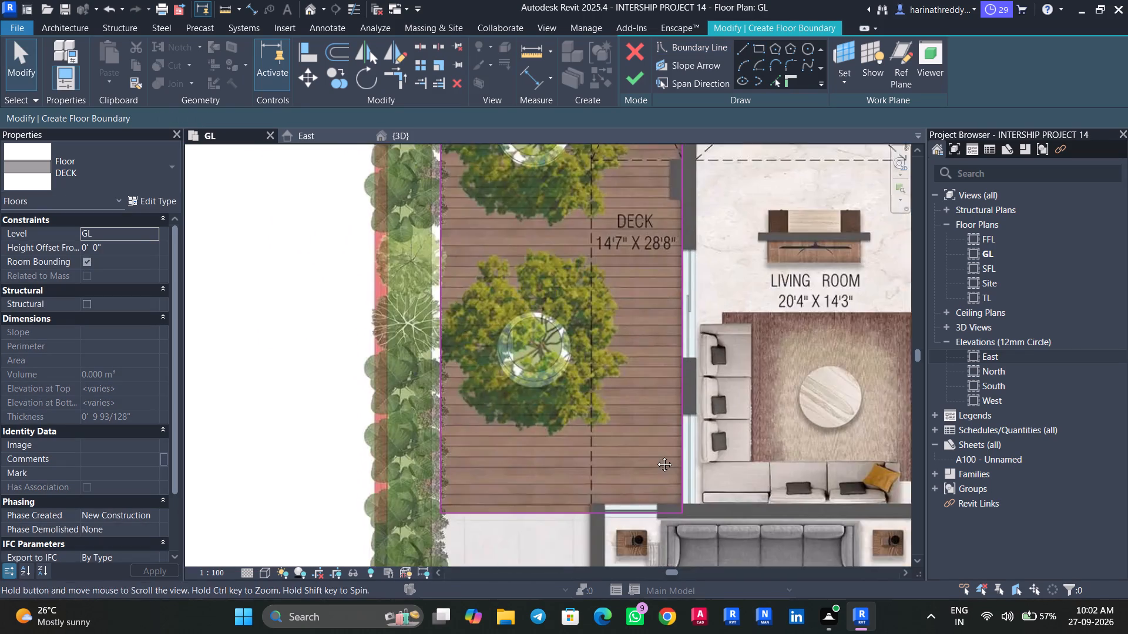
middle_drag(656, 456, 653, 440)
middle_drag(582, 204, 607, 432)
scroll(608, 439, down, 1)
scroll(595, 240, up, 3)
middle_drag(593, 221, 591, 358)
scroll(543, 349, up, 8)
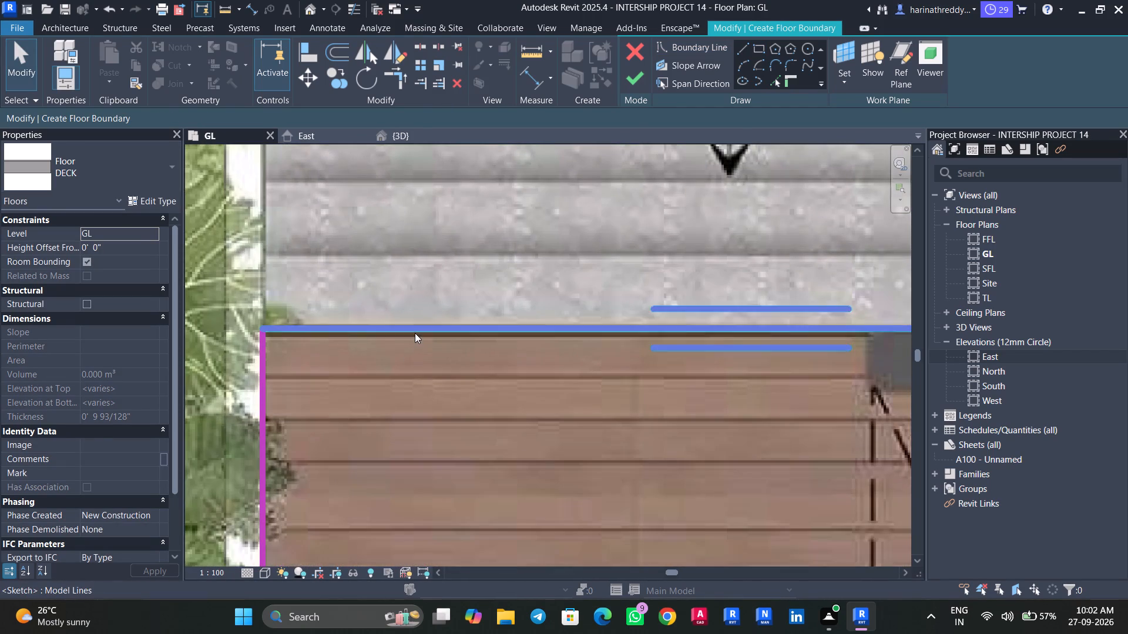
click(415, 333)
key(Down)
key(Escape)
scroll(432, 354, down, 4)
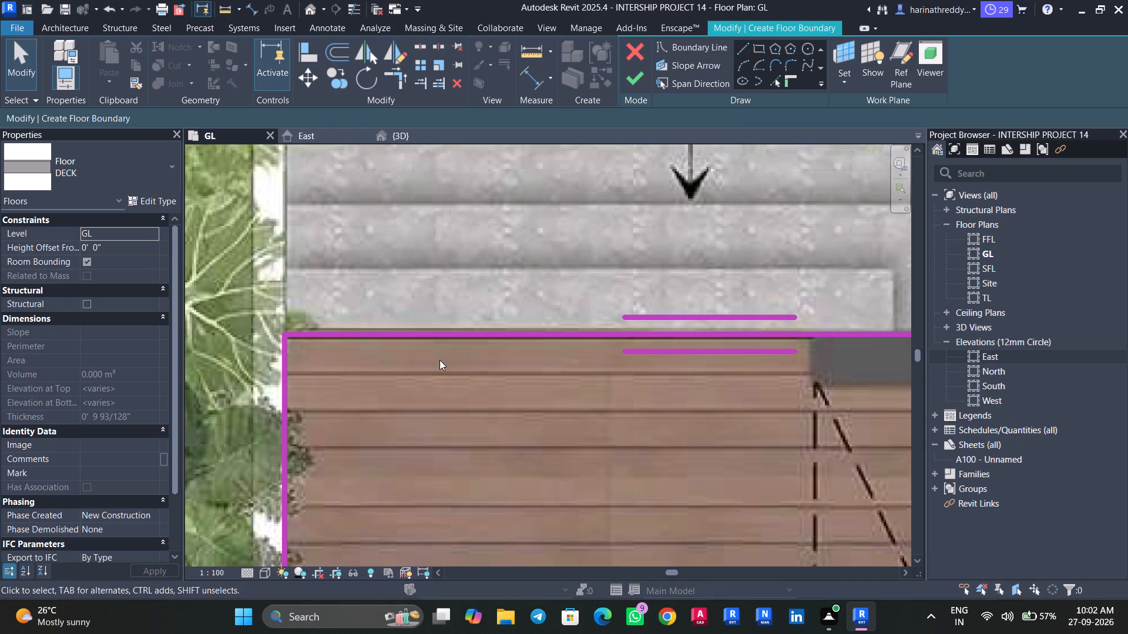
scroll(439, 360, down, 10)
scroll(442, 375, up, 1)
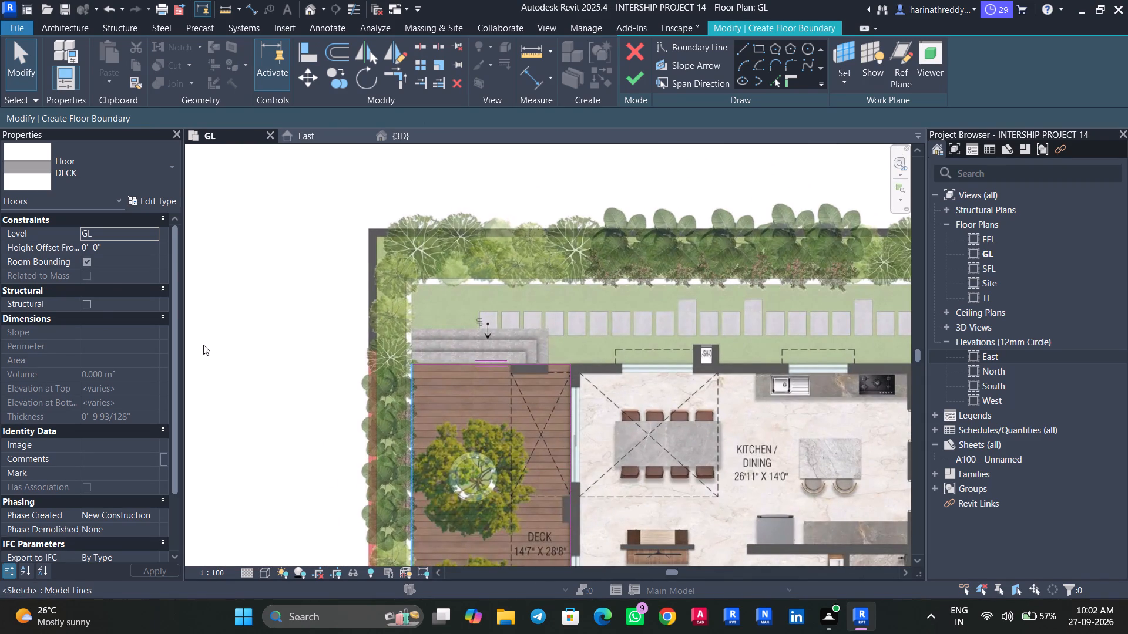
Set the deck floor's height offset from level to 450 mm and finish the floor.
click(124, 248)
text(450MM)
key(Return)
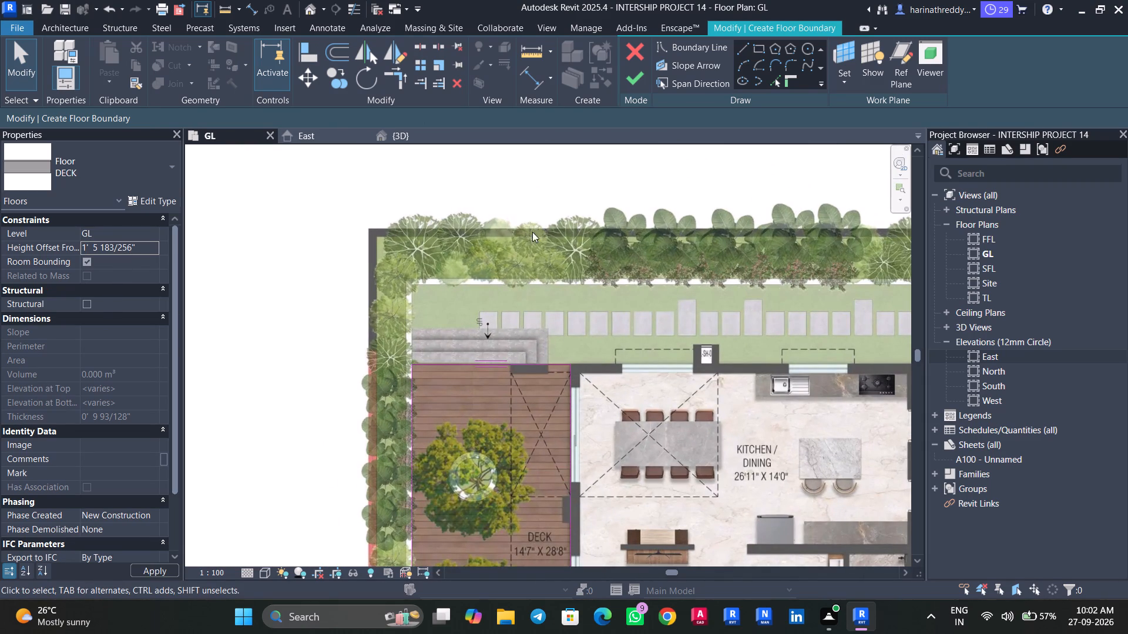
click(648, 73)
Examine in 3D how the deck floor meets the three stacked steps.
click(417, 141)
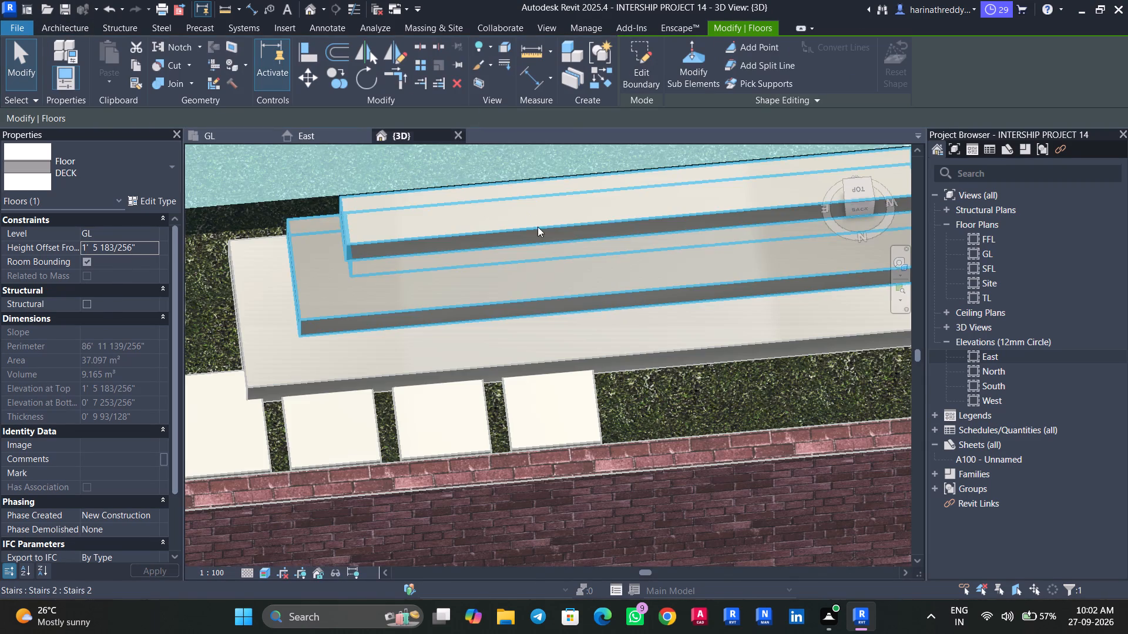
key(Escape)
key(Escape)
scroll(341, 366, down, 11)
shift+middle_drag(436, 345, 421, 348)
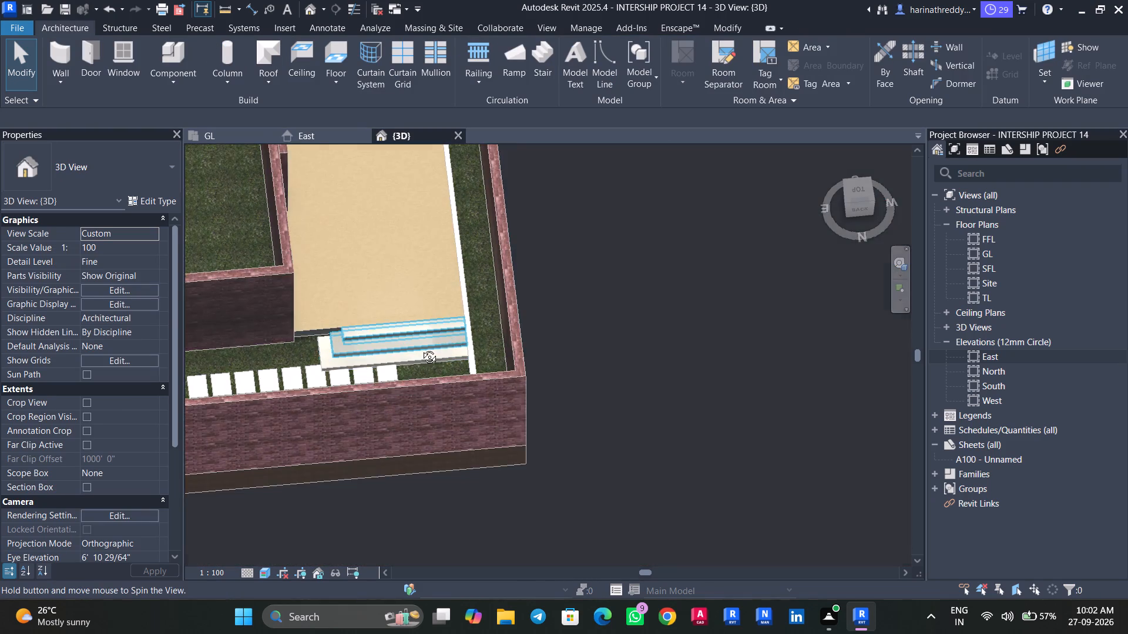
shift+middle_drag(421, 348, 438, 345)
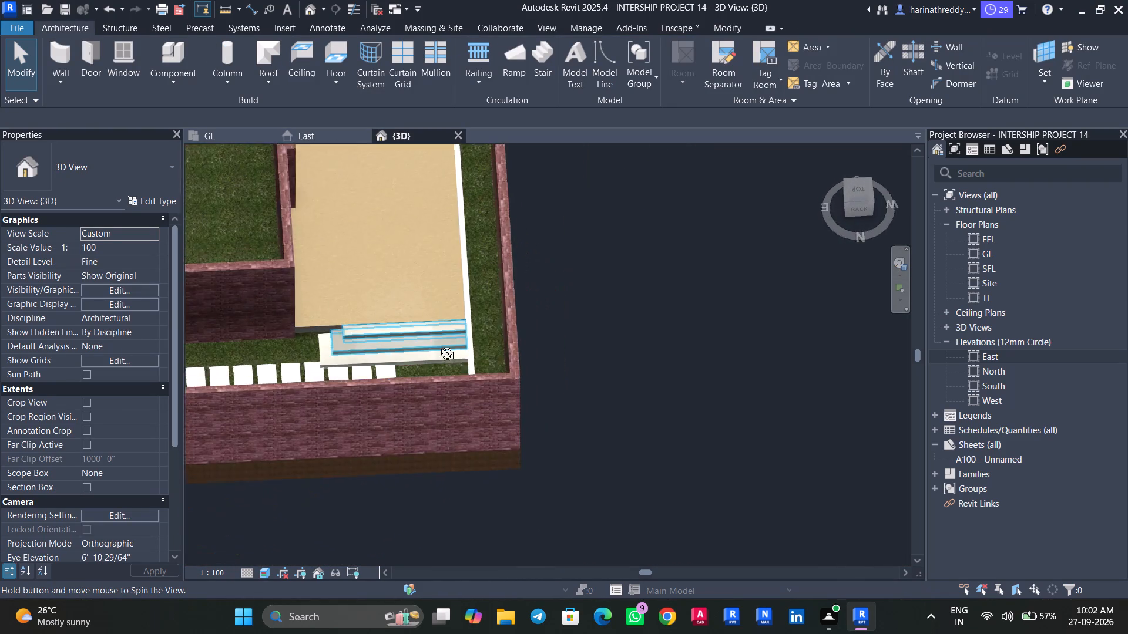
shift+middle_drag(438, 345, 452, 343)
scroll(292, 360, up, 2)
scroll(292, 360, down, 1)
scroll(292, 360, up, 8)
middle_drag(296, 353, 300, 409)
scroll(301, 403, up, 1)
Edit the DECK floor type's structure: timber joist structure layer 128 mm thick, chipboard finish layer 22 mm thick.
click(333, 353)
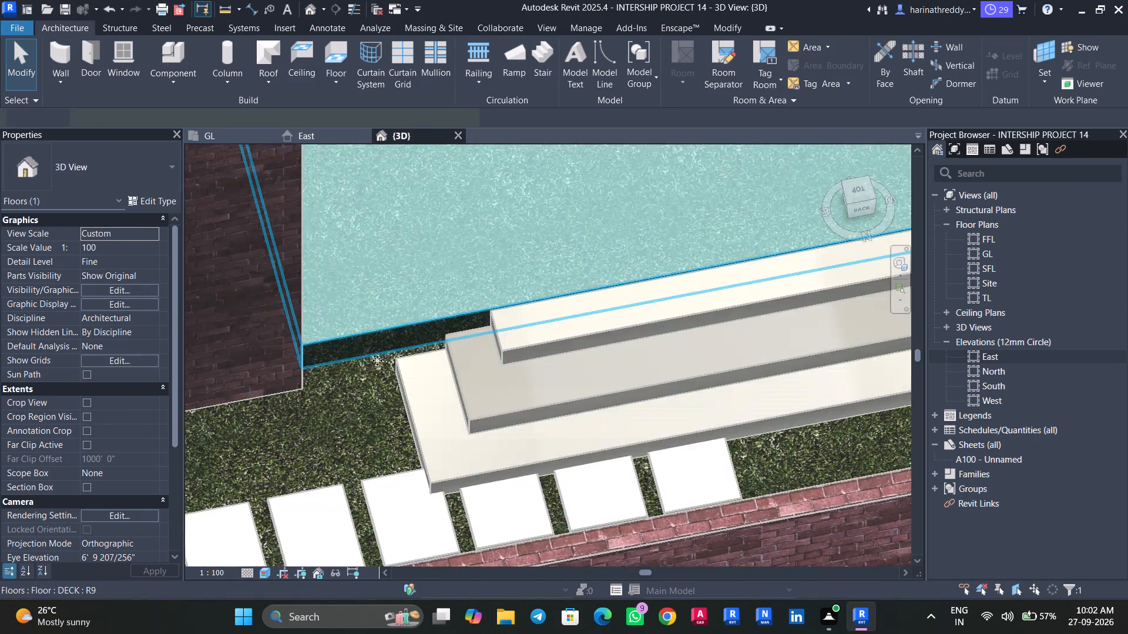
scroll(353, 360, down, 5)
middle_drag(344, 375, 336, 404)
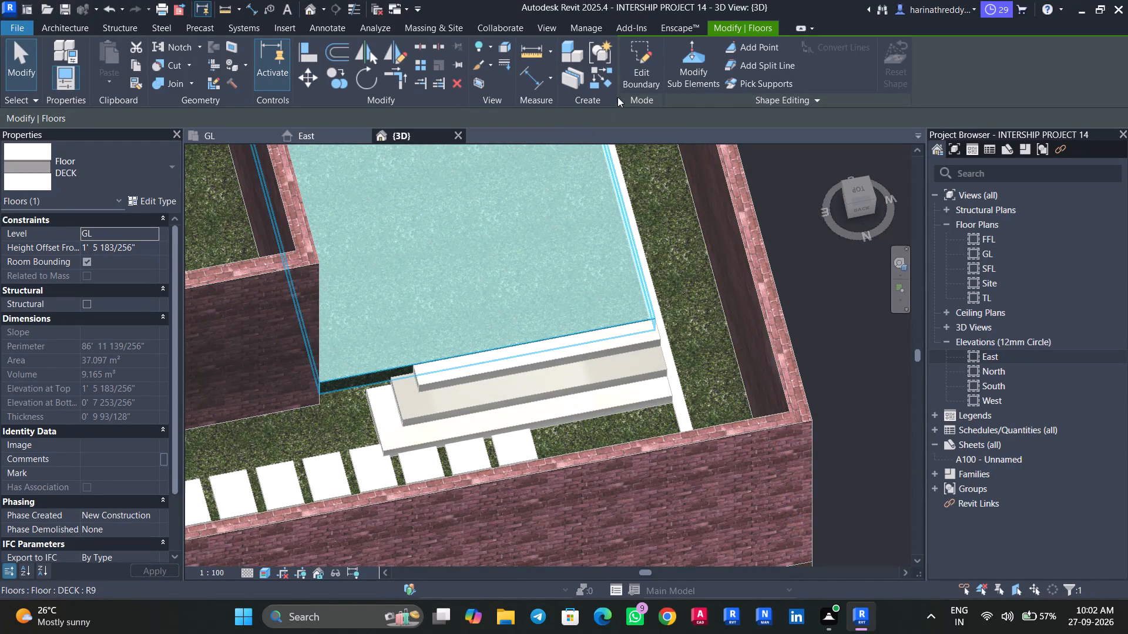
click(632, 86)
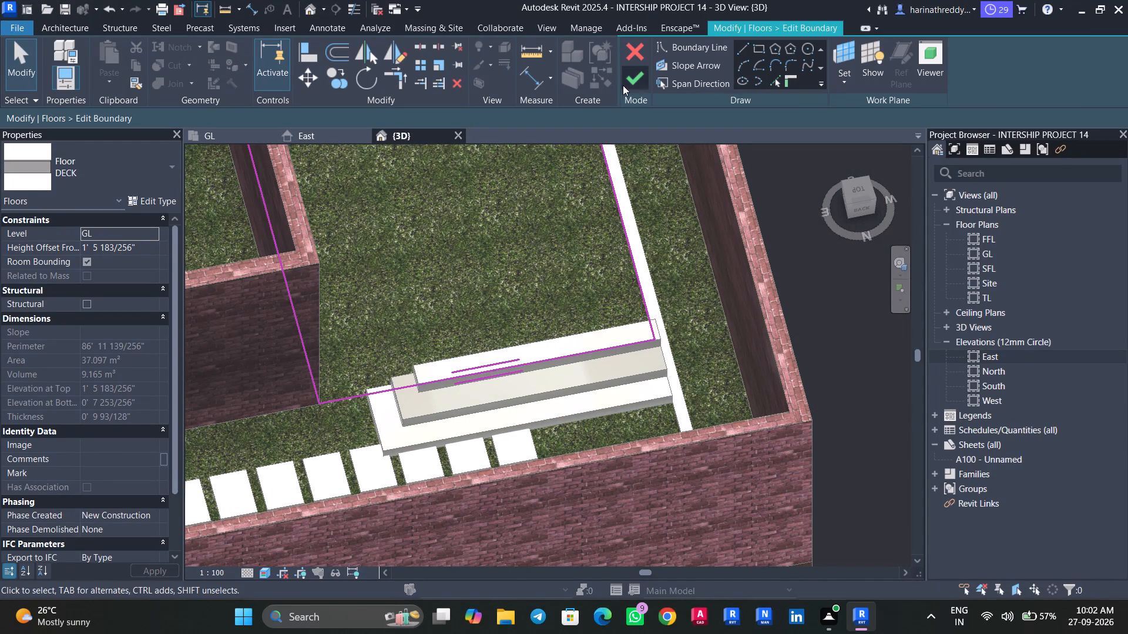
click(623, 85)
click(154, 204)
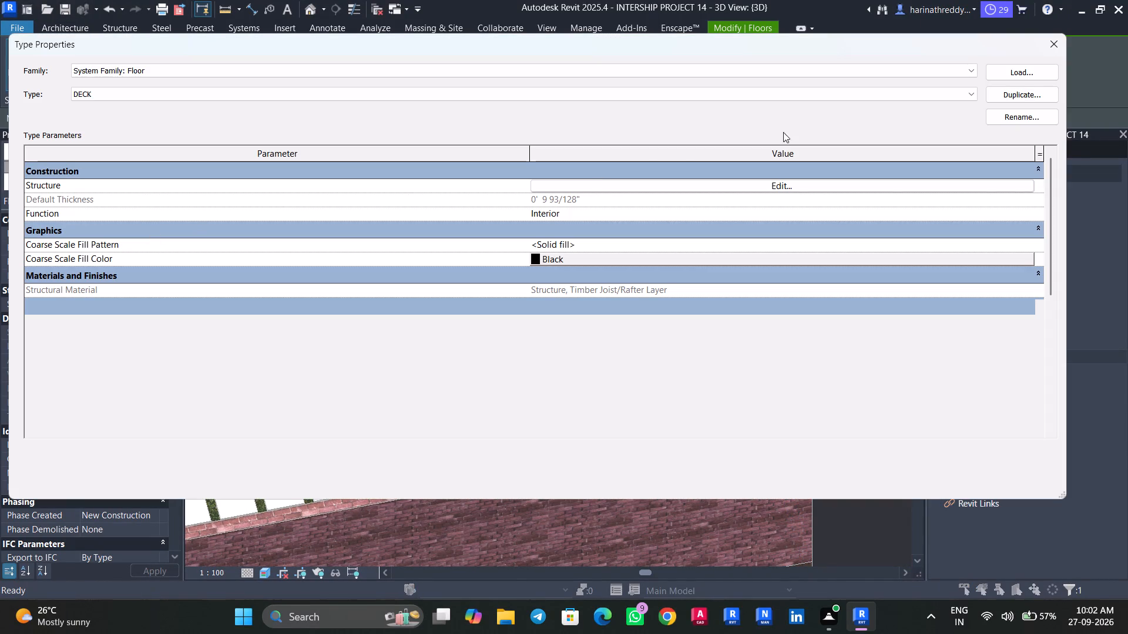
click(854, 188)
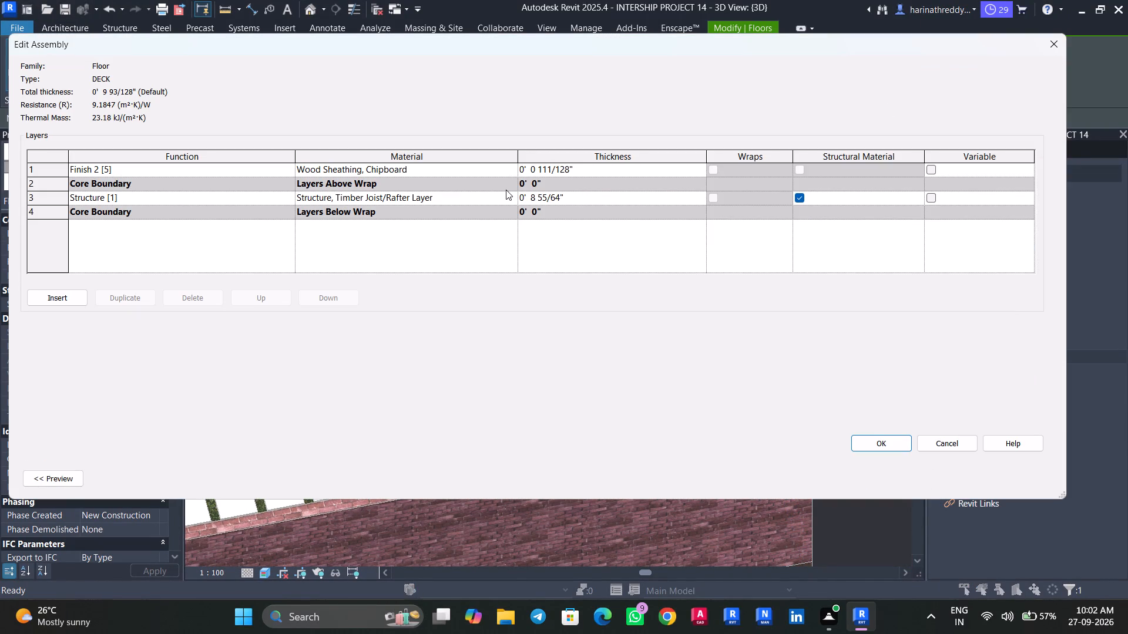
click(615, 195)
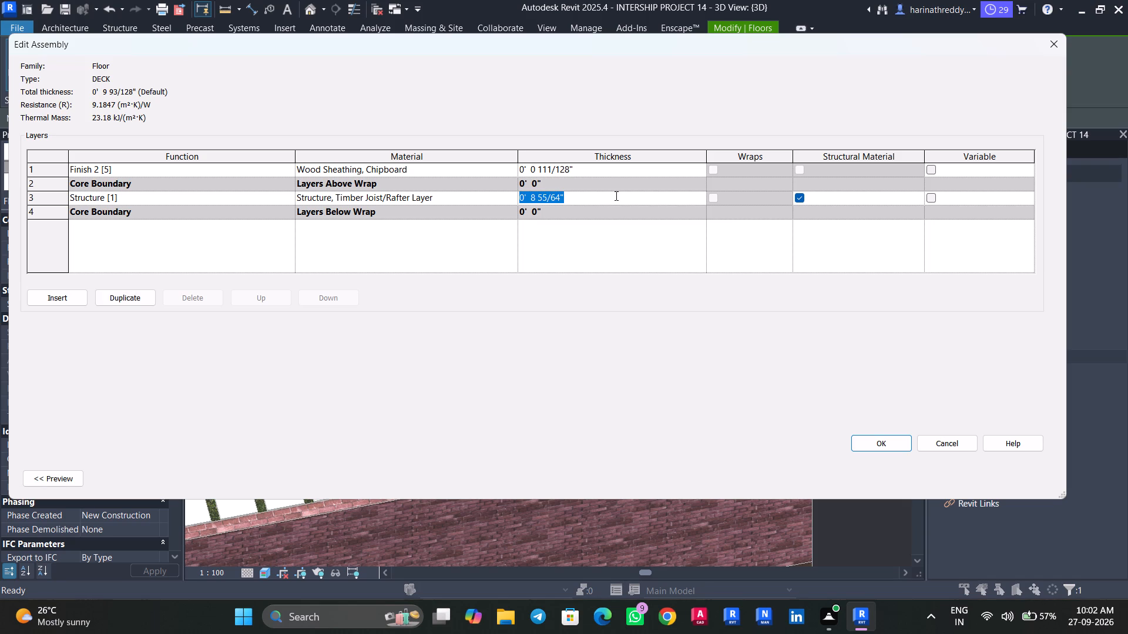
text(128MM)
key(Return)
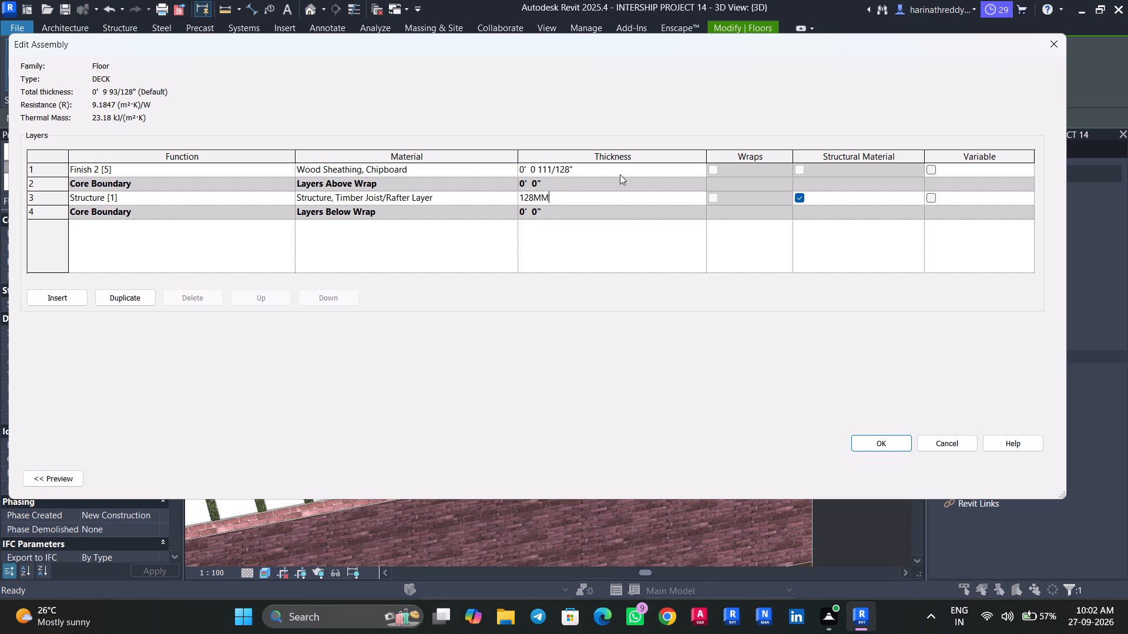
click(620, 174)
text(22,)
key(BackSpace)
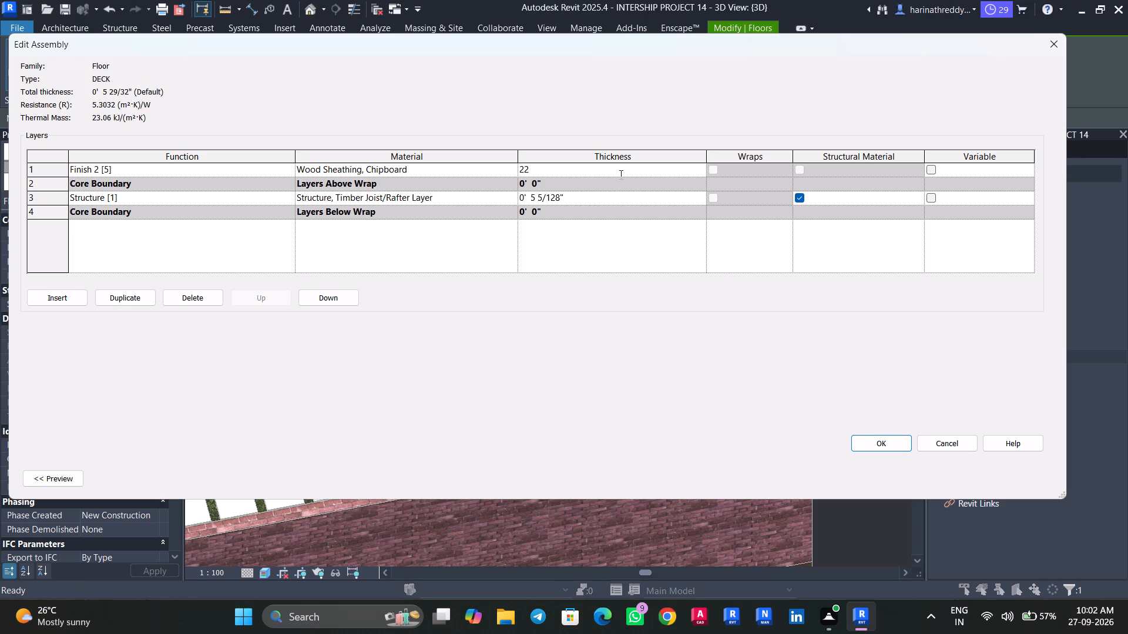
text(MM)
key(Return)
click(892, 446)
click(1030, 478)
click(891, 476)
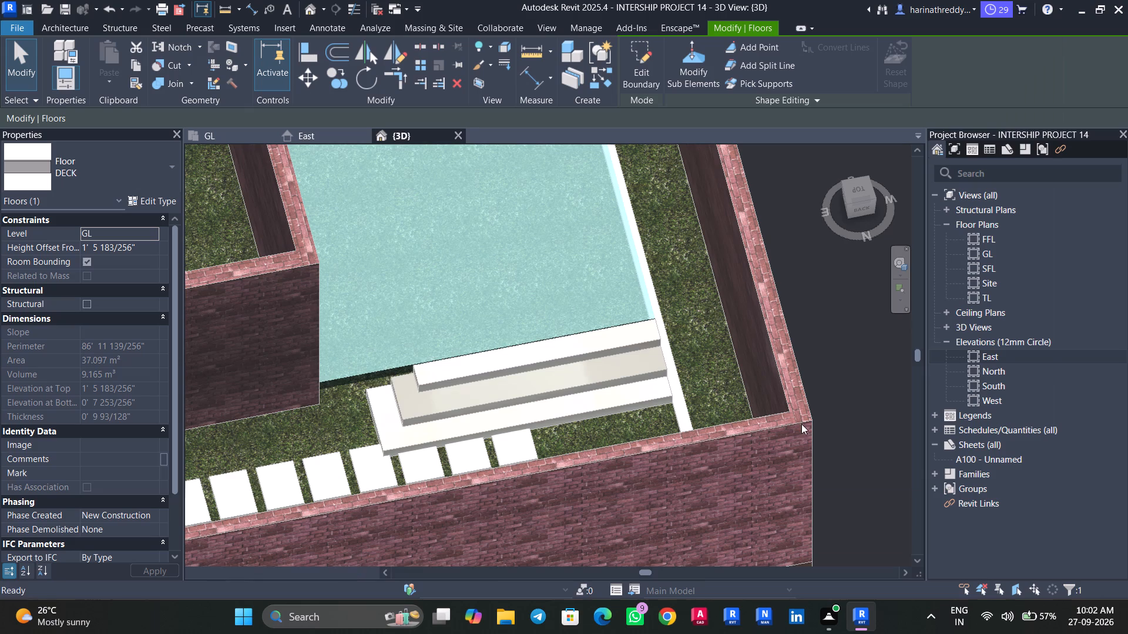
Examine the thinner deck floor, the stacked steps and the surrounding walls in 3D from several directions.
key(Escape)
scroll(345, 399, down, 2)
middle_drag(456, 259, 443, 392)
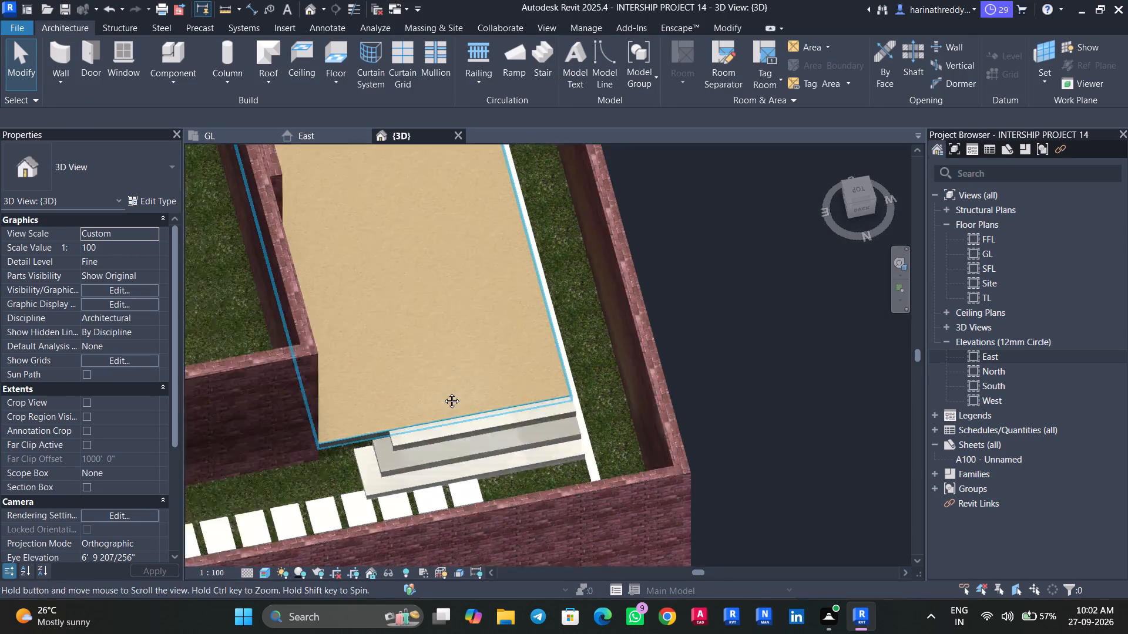
middle_drag(443, 392, 444, 450)
scroll(443, 384, down, 5)
shift+middle_drag(440, 412, 519, 422)
middle_drag(526, 444, 594, 401)
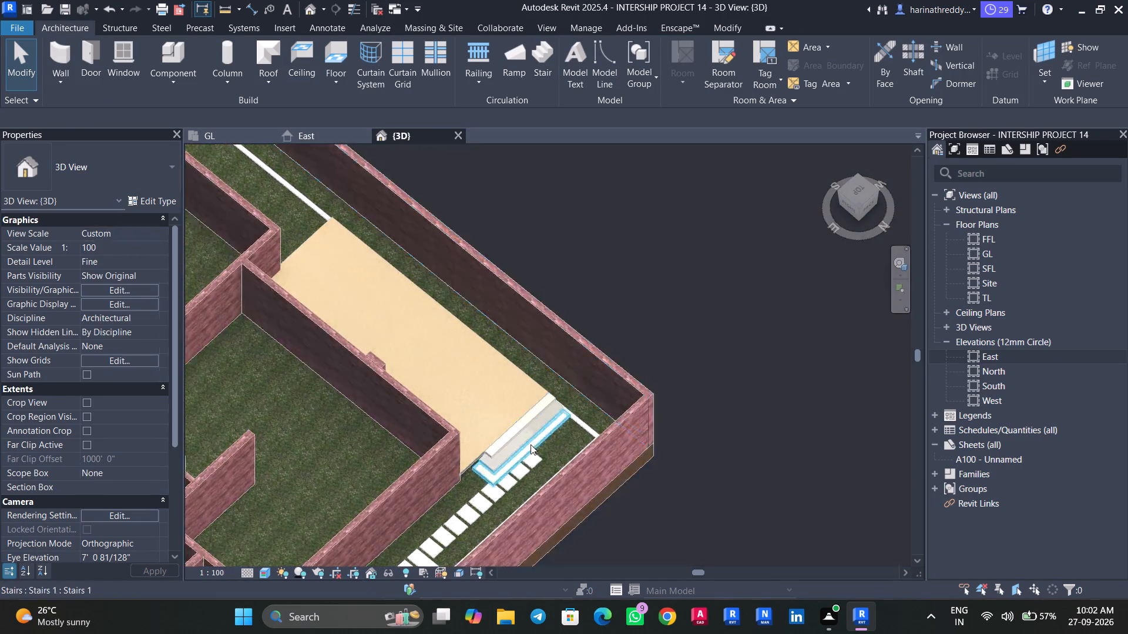
scroll(531, 444, up, 9)
middle_drag(561, 461, 620, 443)
scroll(617, 450, up, 4)
middle_drag(613, 441, 627, 474)
scroll(627, 464, down, 9)
shift+middle_drag(630, 466, 770, 508)
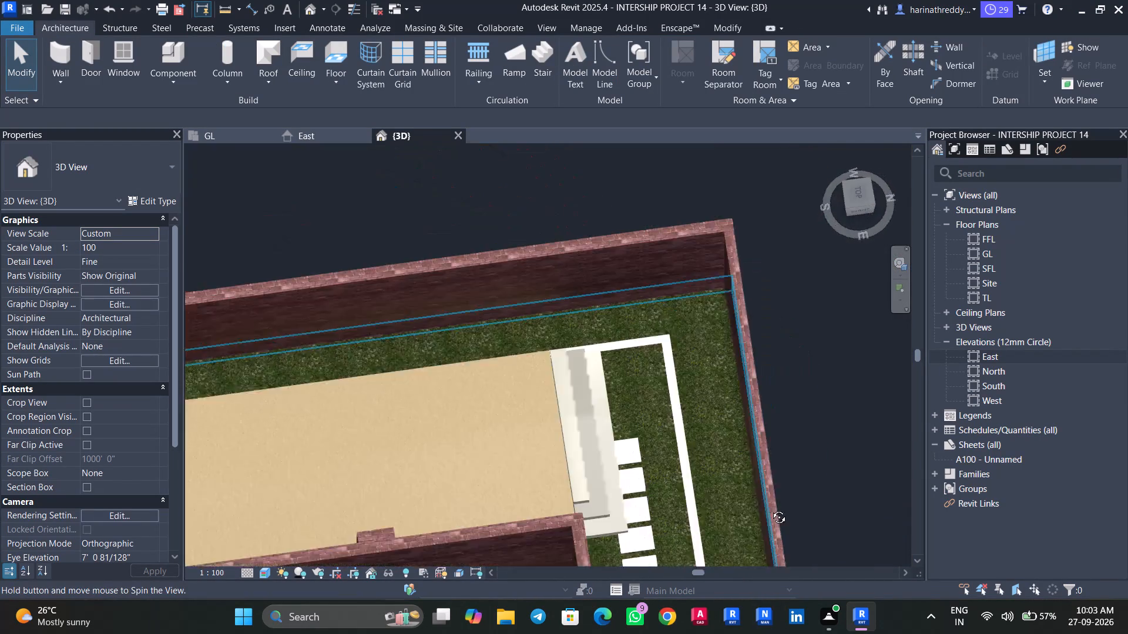
shift+middle_drag(770, 508, 777, 504)
scroll(701, 490, down, 8)
middle_drag(701, 470, 705, 294)
scroll(705, 294, up, 1)
shift+middle_drag(611, 400, 666, 368)
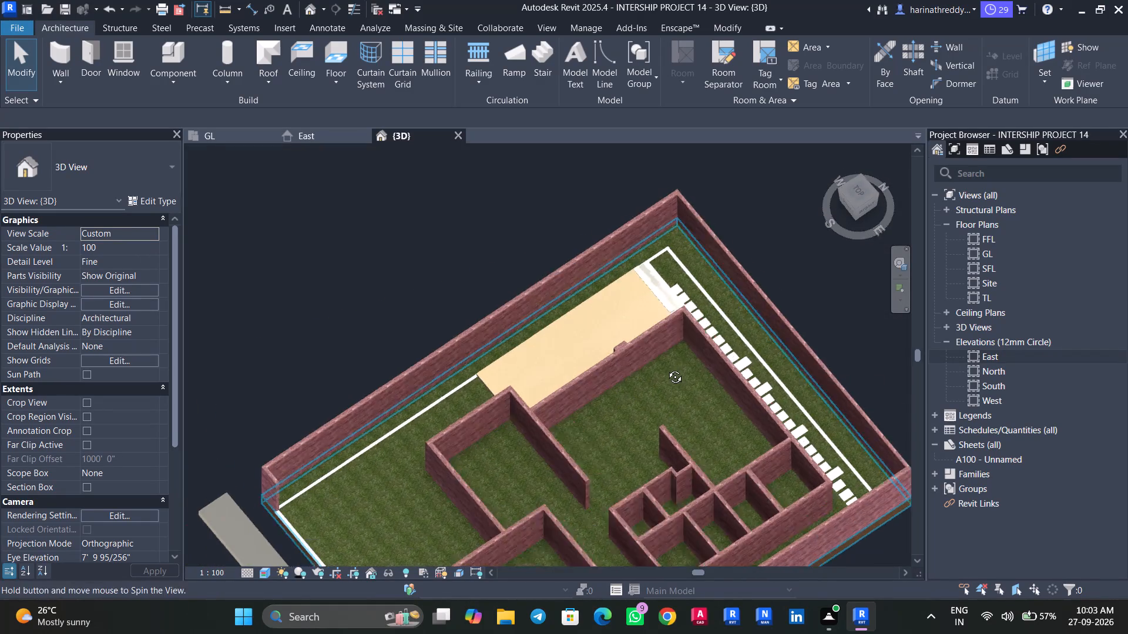
shift+middle_drag(666, 368, 668, 368)
Examine the GL floor plan from the deck down to the paved strip beside the drawing room.
click(213, 140)
scroll(404, 330, down, 3)
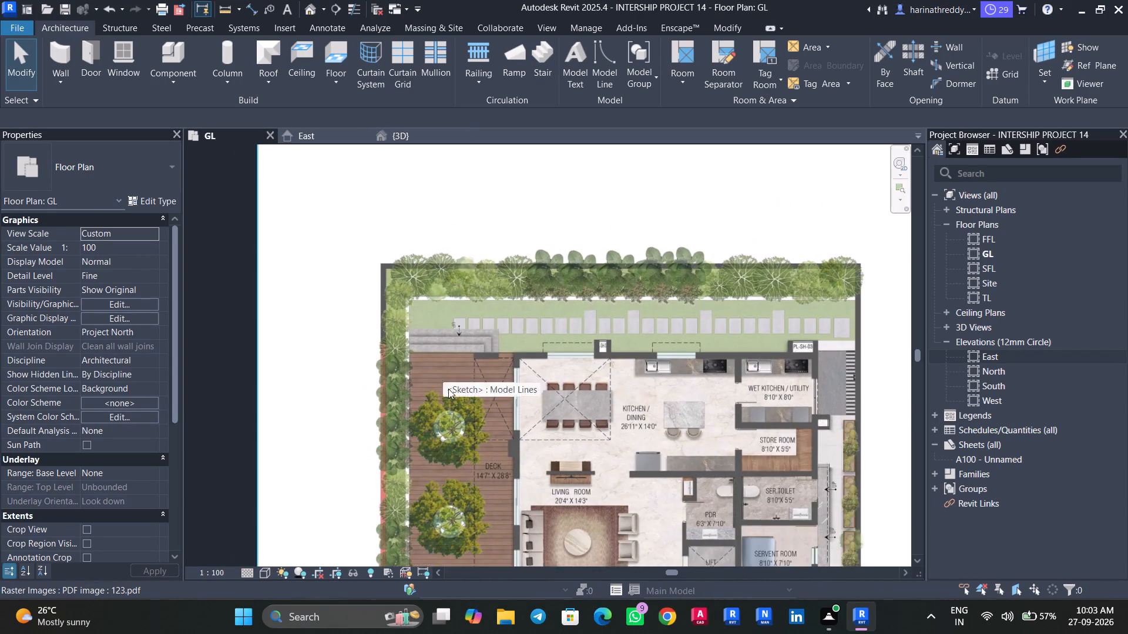
middle_drag(449, 389, 476, 227)
middle_drag(482, 385, 476, 304)
scroll(451, 410, up, 4)
middle_drag(452, 405, 459, 331)
scroll(450, 357, up, 4)
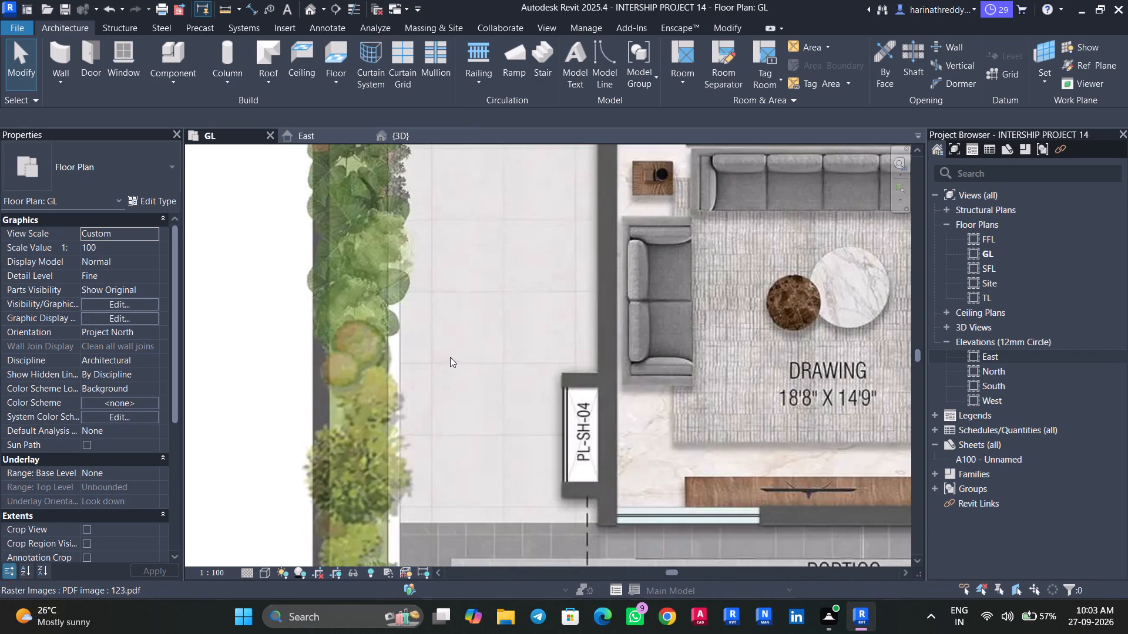
middle_drag(450, 373, 444, 399)
scroll(444, 400, down, 3)
middle_drag(442, 396, 450, 318)
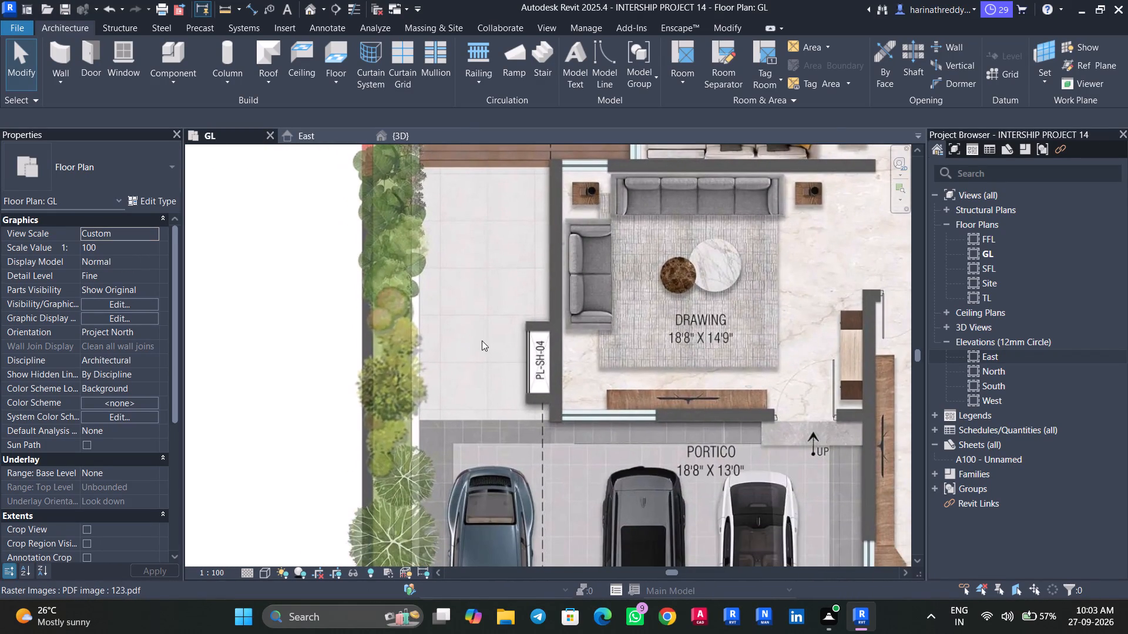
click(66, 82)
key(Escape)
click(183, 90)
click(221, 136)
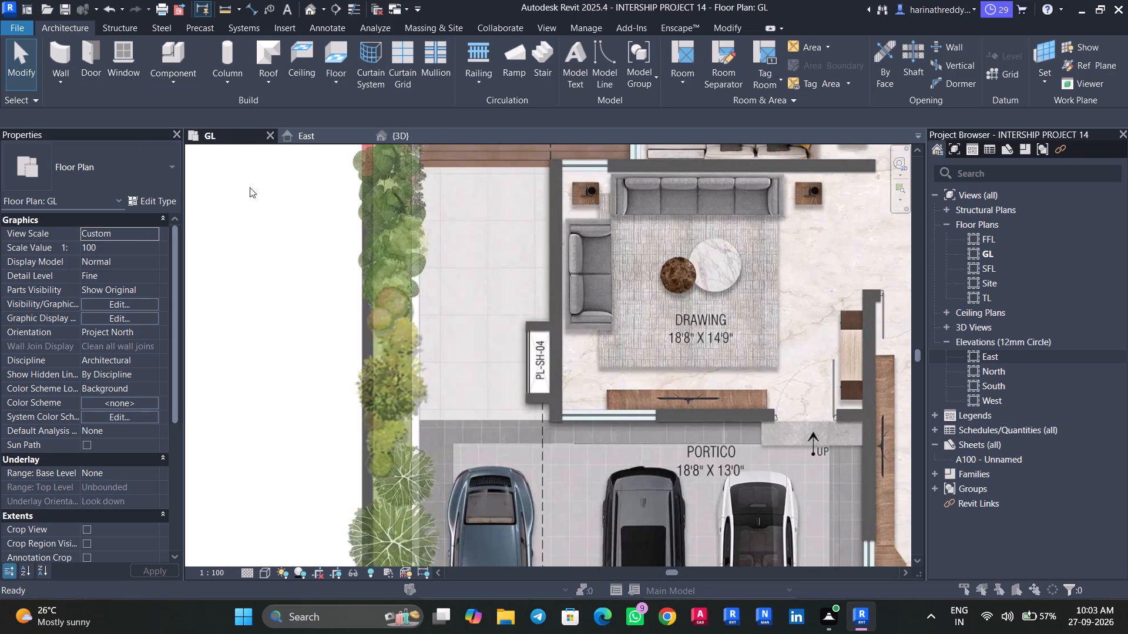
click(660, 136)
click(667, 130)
Examine the plan around the deck steps, the deck and the tiled area next to the drawing room.
scroll(523, 266, down, 1)
scroll(523, 266, up, 1)
scroll(523, 266, down, 6)
middle_drag(525, 263, 531, 419)
middle_drag(553, 261, 560, 407)
middle_click(553, 333)
scroll(553, 337, down, 1)
scroll(541, 319, up, 1)
scroll(541, 316, down, 1)
scroll(645, 313, up, 9)
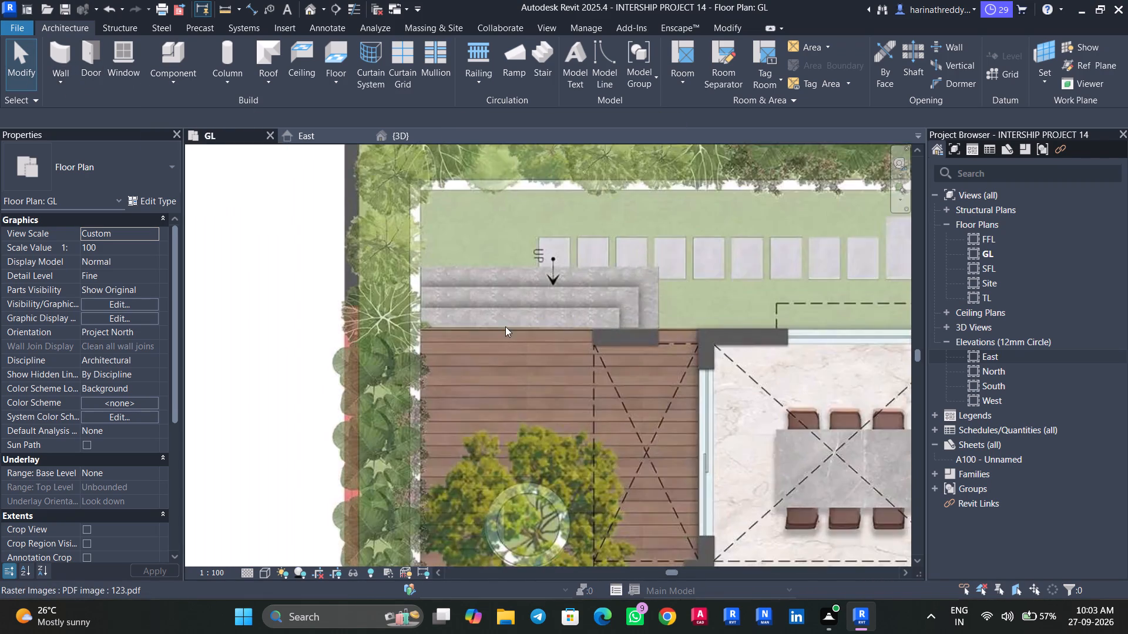
scroll(592, 322, up, 3)
scroll(615, 319, down, 5)
scroll(607, 327, up, 3)
scroll(605, 324, down, 1)
scroll(605, 330, up, 2)
scroll(605, 330, down, 1)
scroll(604, 330, up, 1)
scroll(603, 328, down, 3)
middle_drag(588, 419, 542, 211)
scroll(541, 206, up, 1)
scroll(530, 241, down, 2)
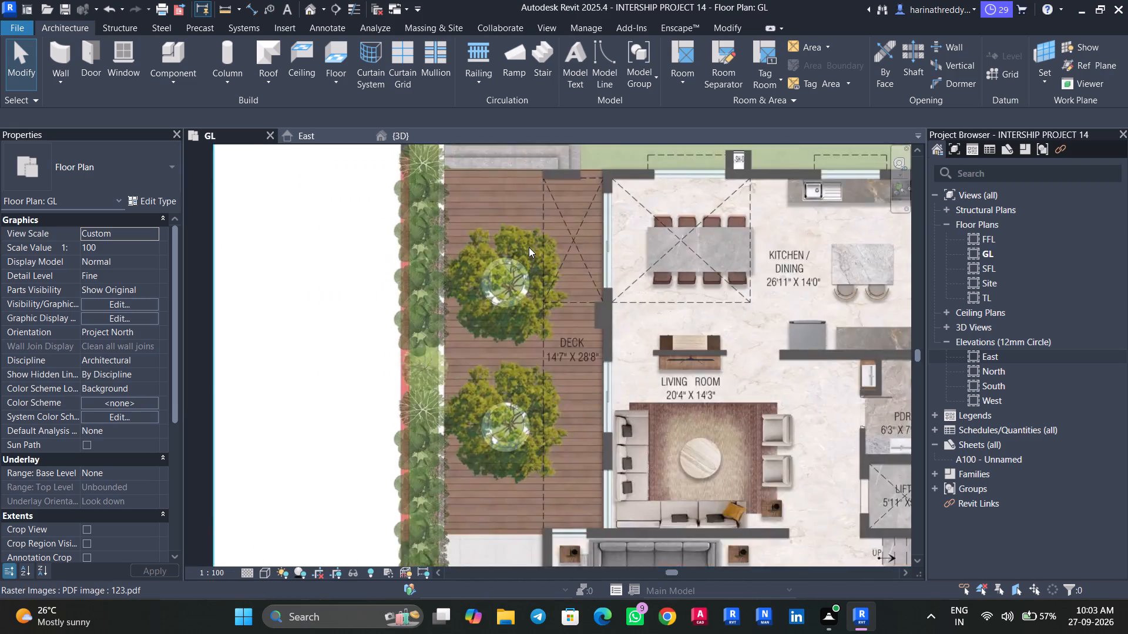
scroll(529, 247, down, 5)
middle_drag(529, 340, 526, 170)
scroll(496, 287, up, 9)
scroll(496, 313, down, 1)
scroll(497, 313, up, 1)
middle_drag(499, 313, 519, 249)
scroll(519, 259, down, 4)
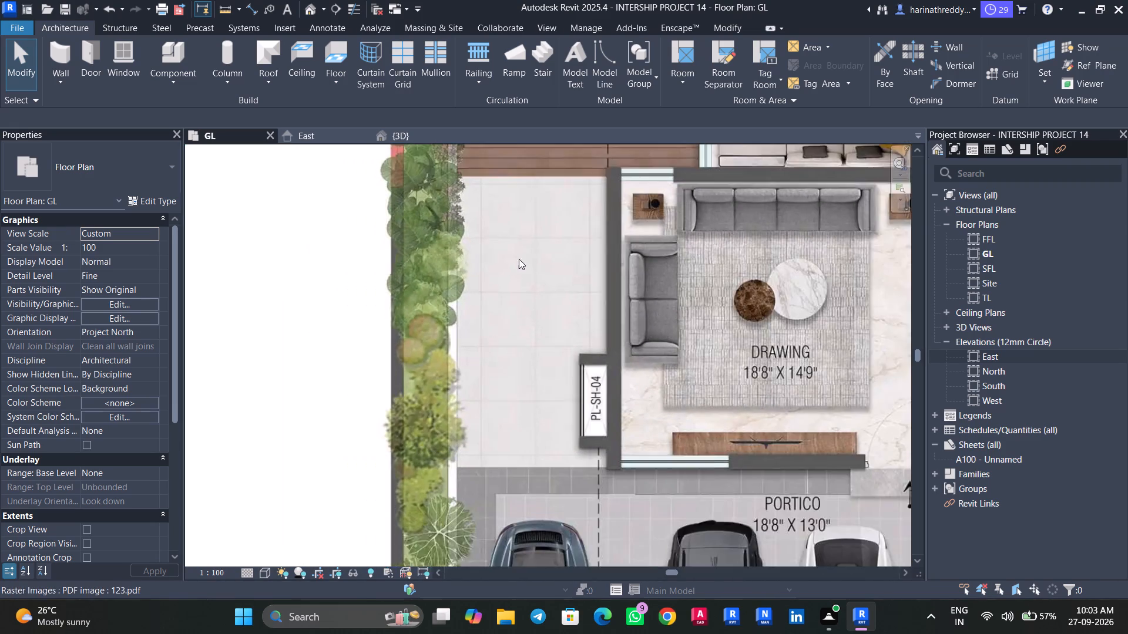
middle_drag(519, 259, 495, 286)
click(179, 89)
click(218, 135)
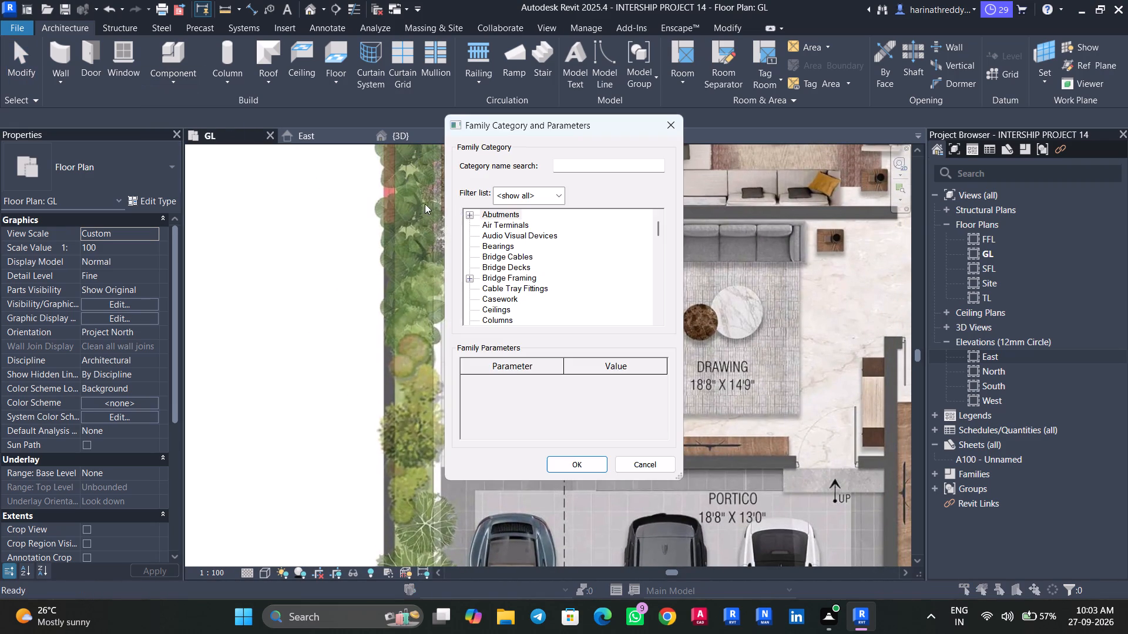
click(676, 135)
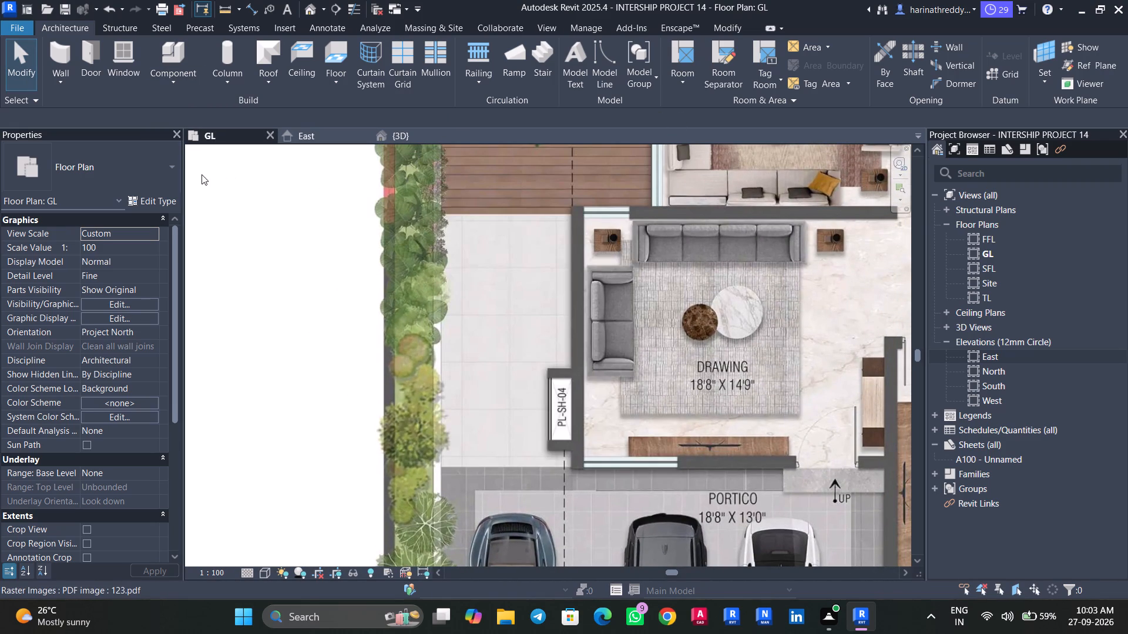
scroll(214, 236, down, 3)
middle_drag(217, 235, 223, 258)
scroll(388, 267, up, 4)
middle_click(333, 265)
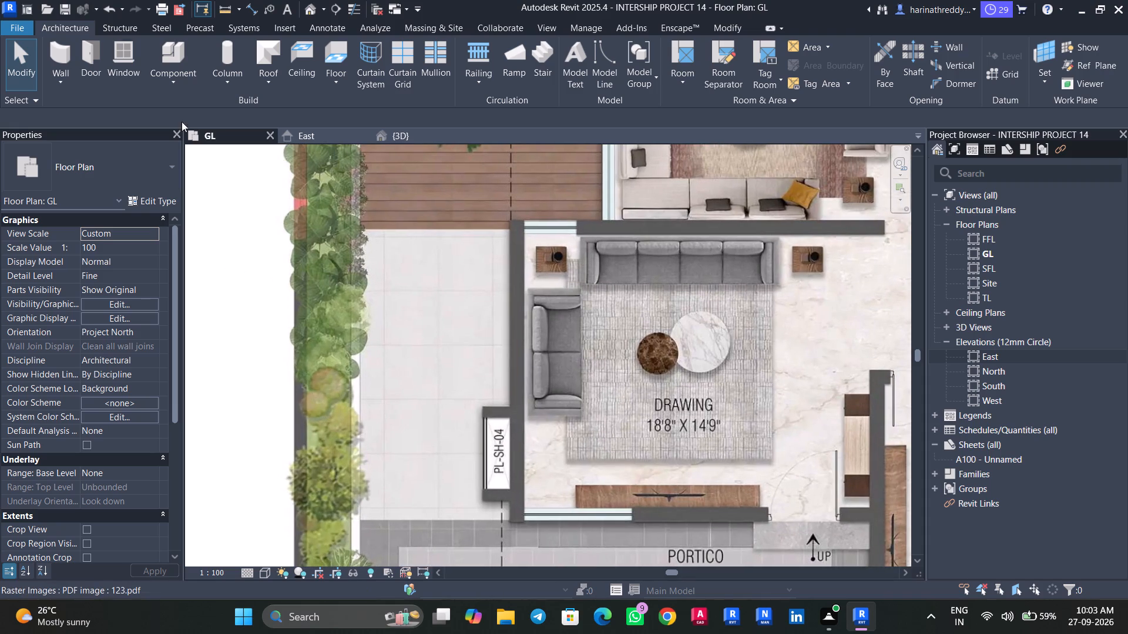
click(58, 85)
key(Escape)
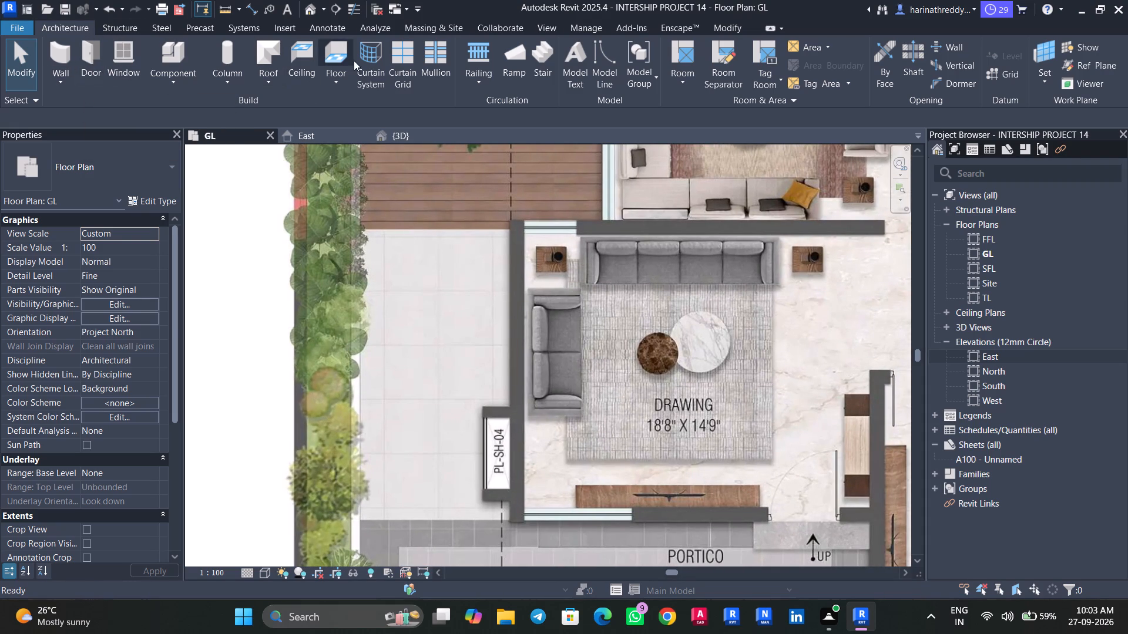
Start an architectural floor and duplicate the DECK floor type as OUTDOOR.
click(339, 82)
click(355, 107)
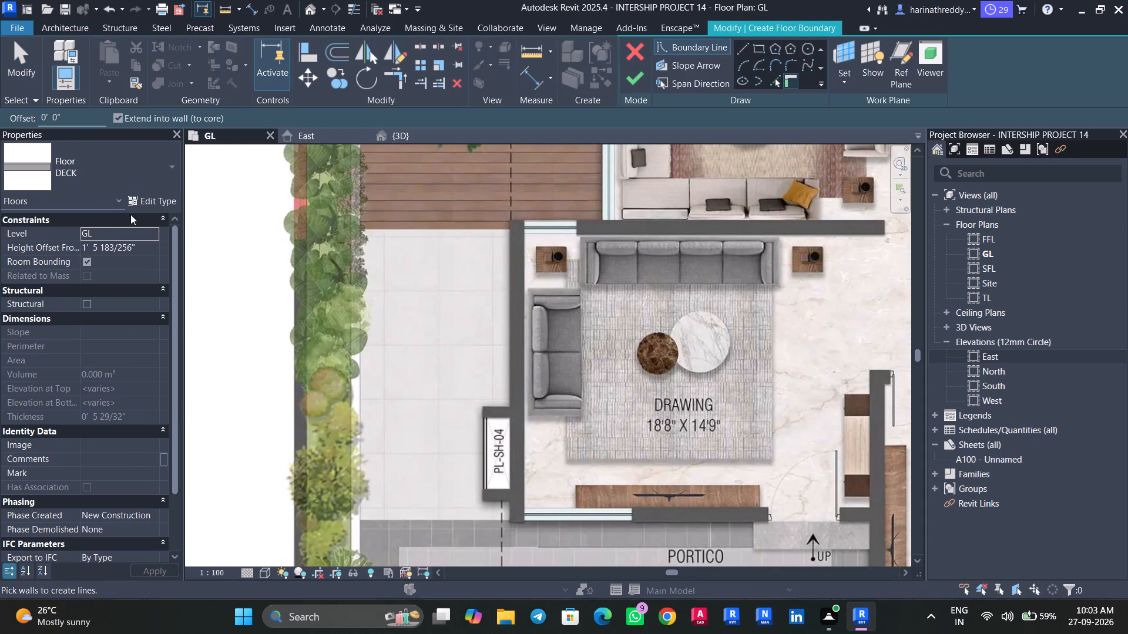
click(152, 200)
click(1025, 88)
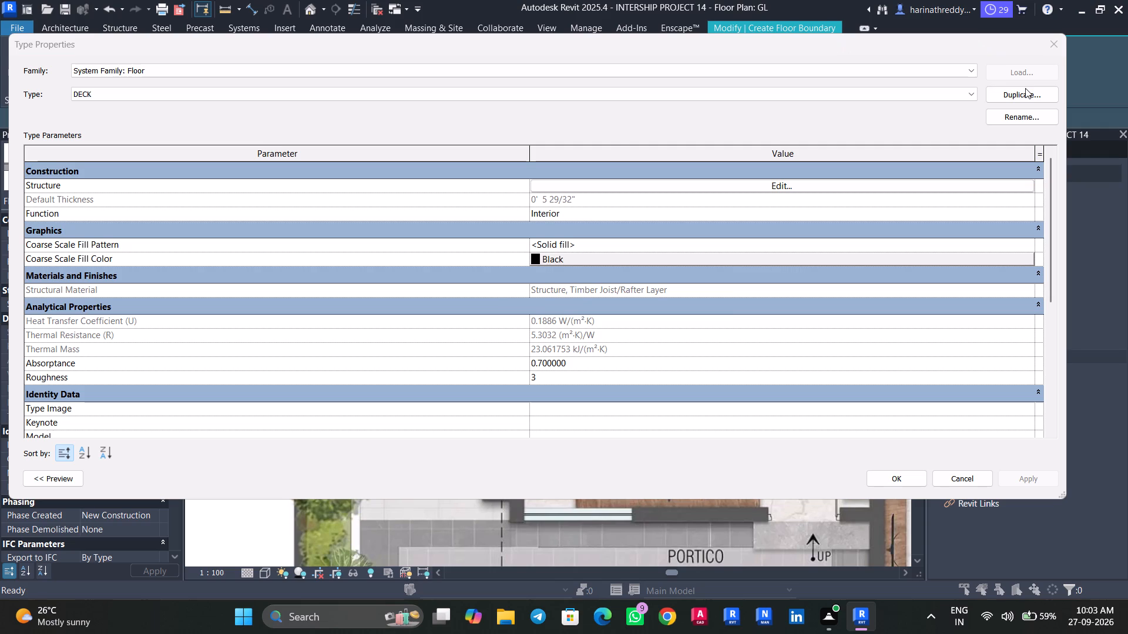
text(OUTDOOR)
key(Return)
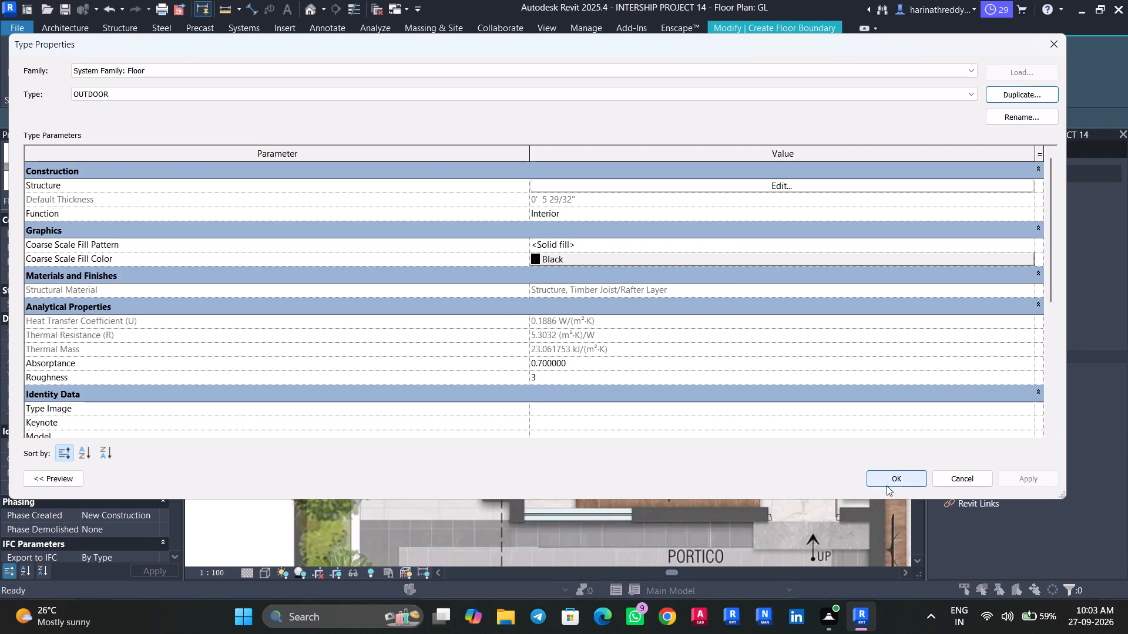
click(889, 482)
Sketch a rectangular floor boundary over the tiled strip beside the drawing room, from the deck's edge to the portico paving.
scroll(541, 224, down, 5)
middle_drag(556, 305, 562, 144)
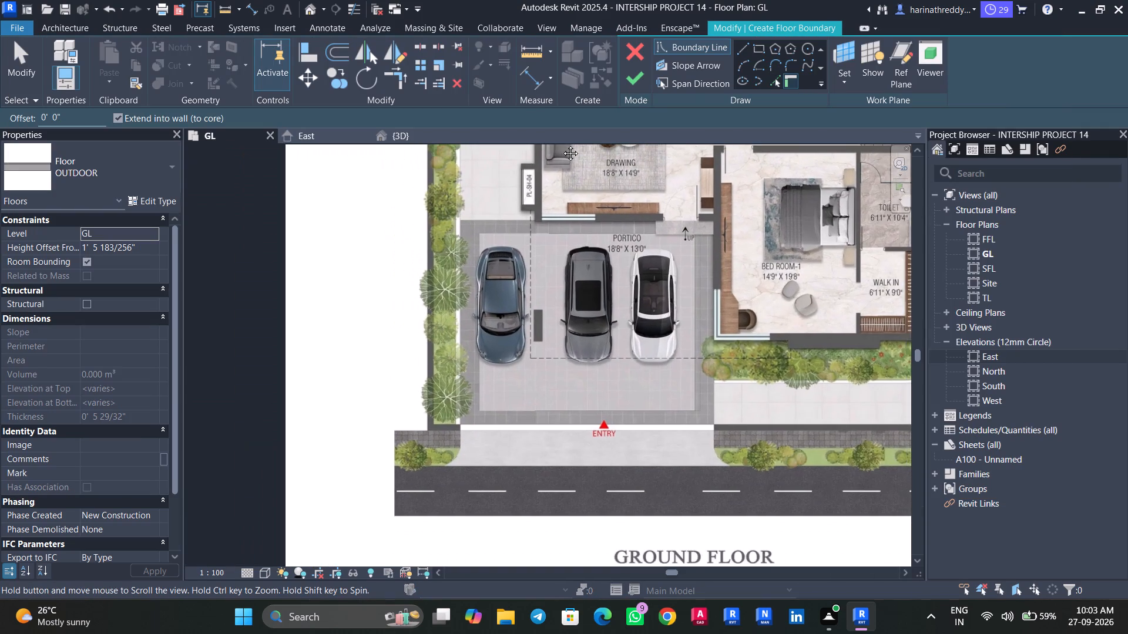
middle_drag(562, 144, 612, 314)
scroll(612, 314, up, 1)
click(754, 49)
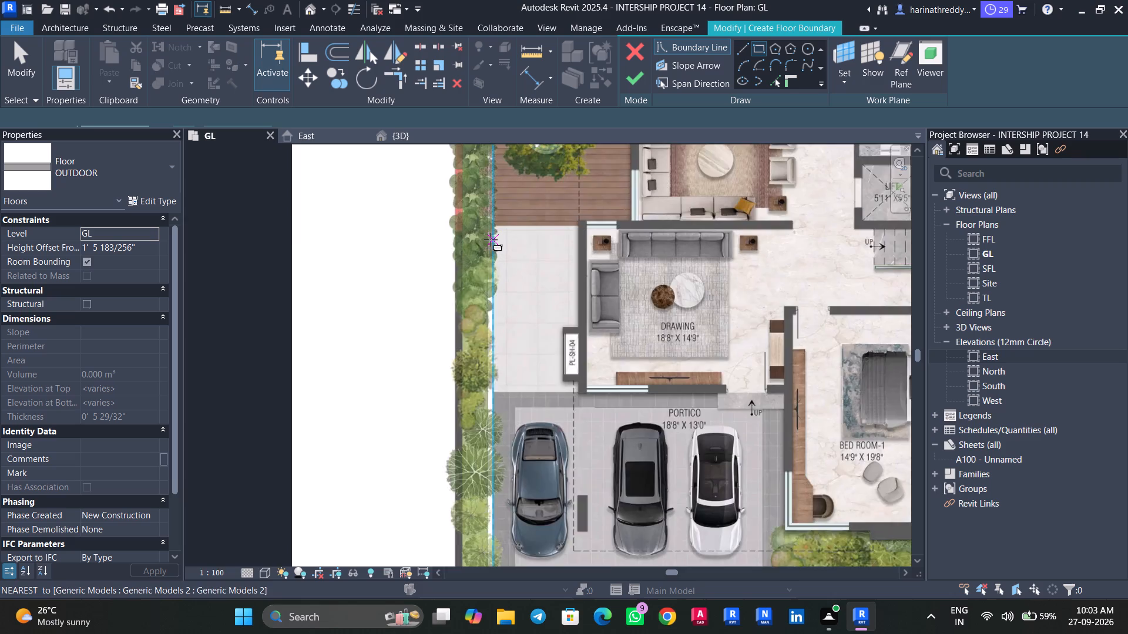
scroll(491, 240, up, 4)
click(497, 213)
middle_drag(604, 447, 624, 380)
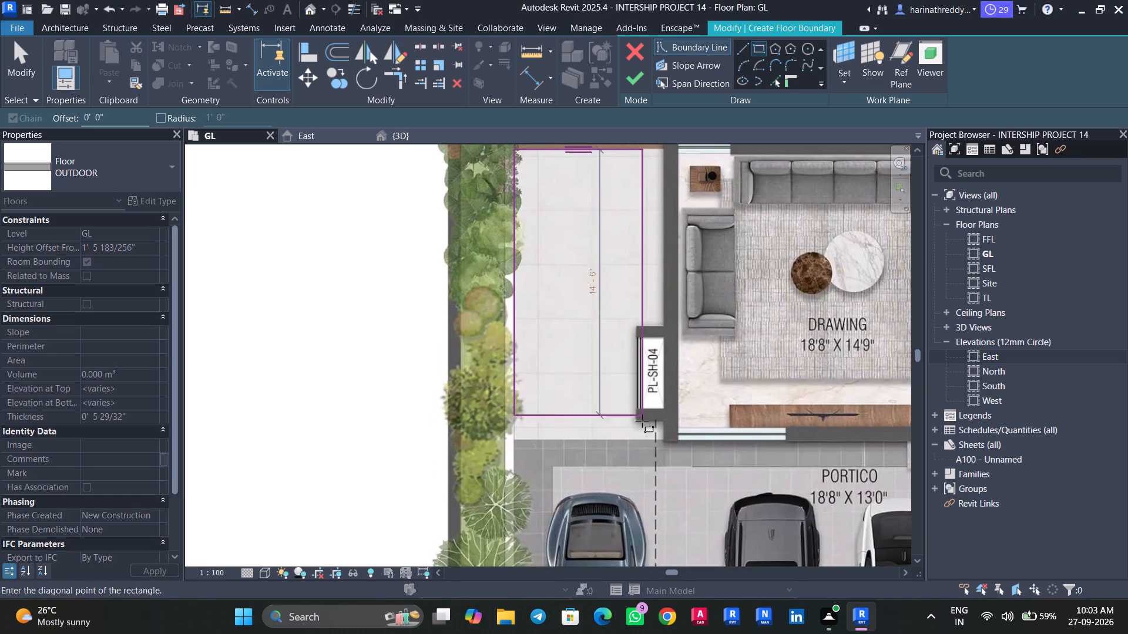
click(661, 442)
key(Escape)
Examine the plan around the sketched boundary, from the deck steps down to the portico.
scroll(566, 351, down, 7)
scroll(566, 352, up, 1)
scroll(566, 352, down, 2)
middle_drag(566, 358, 556, 417)
scroll(576, 247, up, 8)
middle_drag(550, 283, 538, 385)
scroll(528, 370, down, 4)
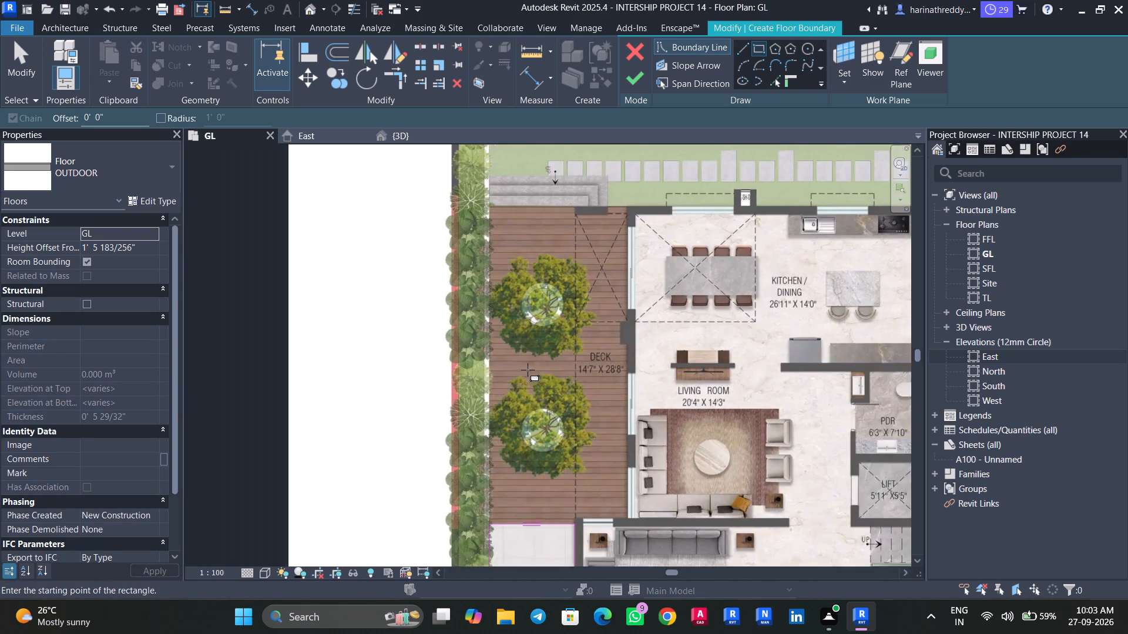
middle_drag(527, 373, 530, 457)
middle_drag(542, 315, 537, 414)
scroll(543, 312, up, 2)
scroll(543, 312, down, 1)
scroll(543, 312, up, 2)
middle_drag(563, 360, 475, 182)
scroll(474, 215, down, 3)
scroll(474, 221, up, 1)
scroll(474, 221, down, 2)
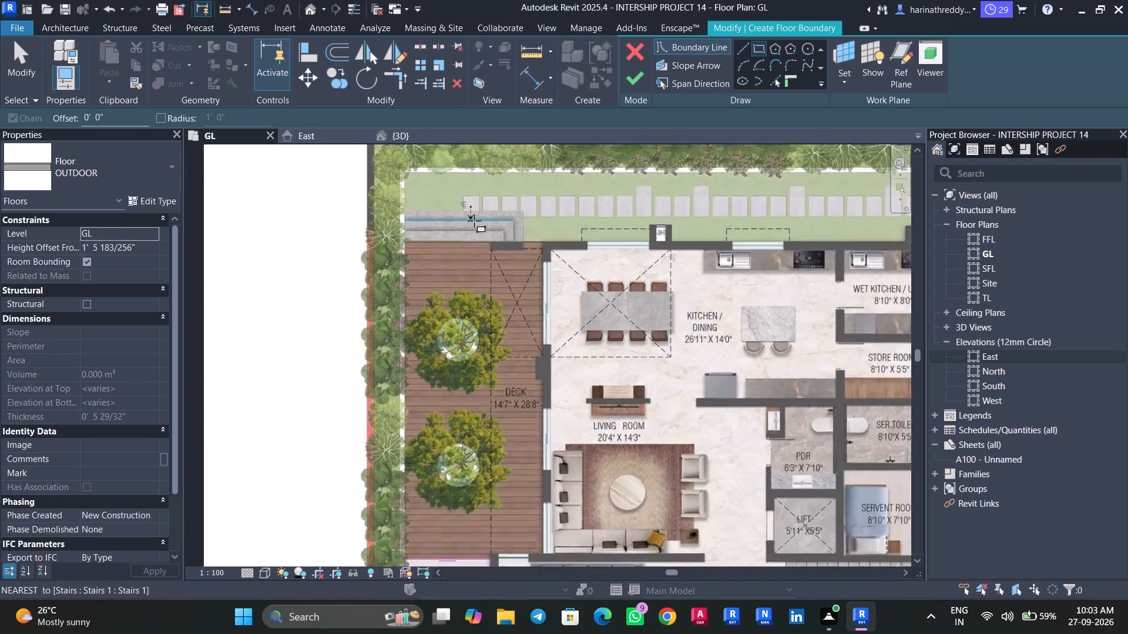
scroll(474, 221, down, 5)
middle_drag(471, 338, 499, 136)
scroll(508, 236, up, 9)
scroll(512, 251, down, 2)
scroll(512, 251, up, 2)
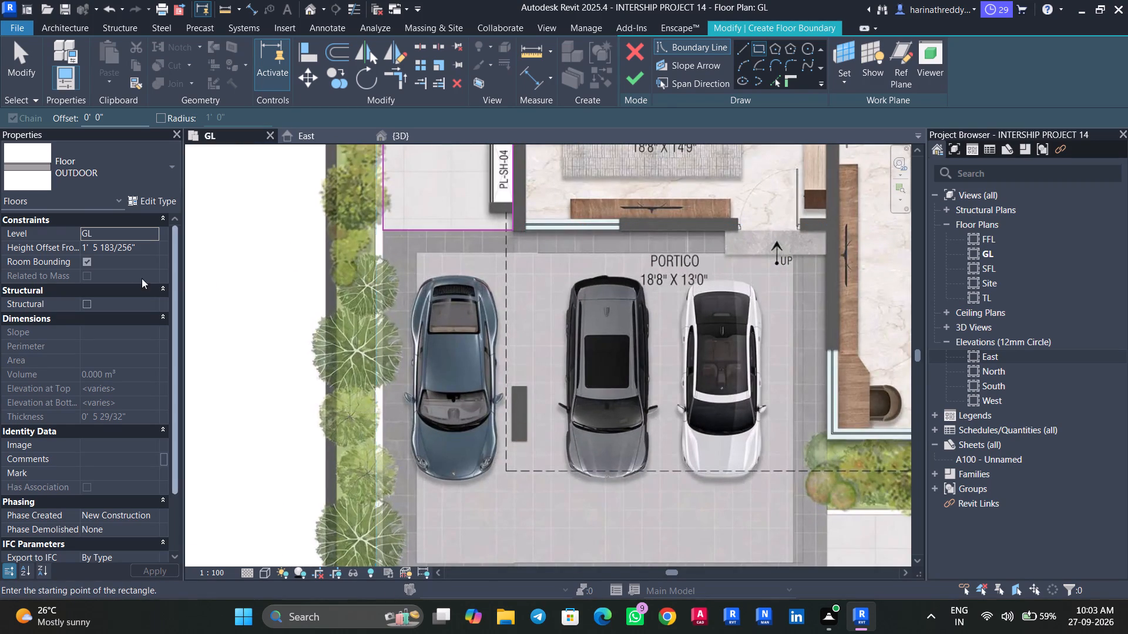
Set the OUTDOOR floor's height offset from level to 450 mm and finish its boundary sketch.
click(147, 247)
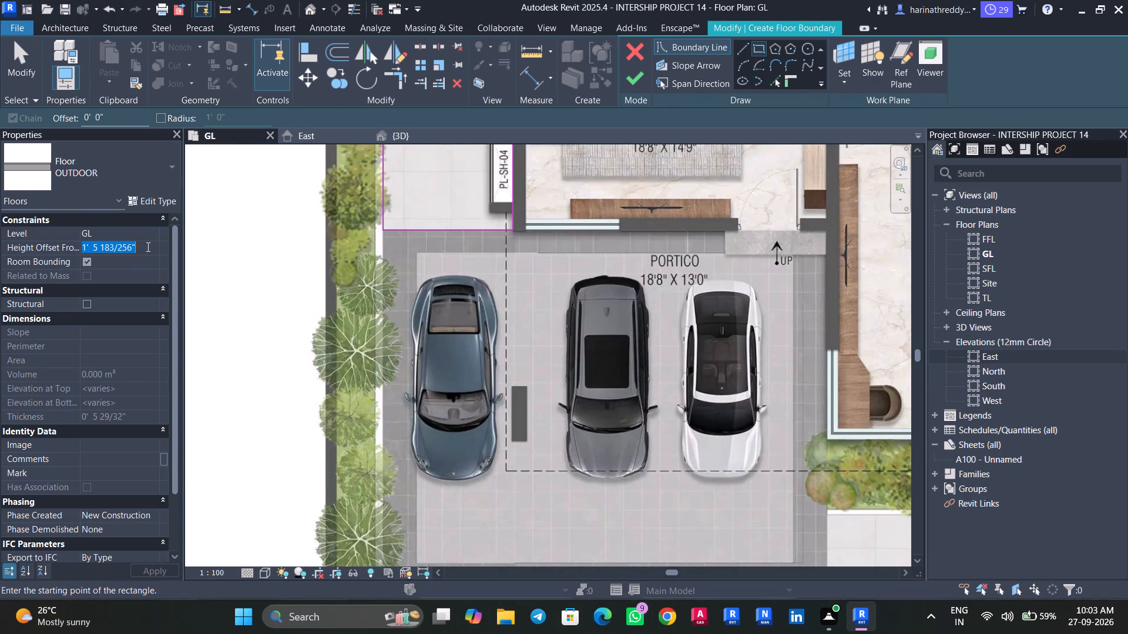
text(450)
text(MM)
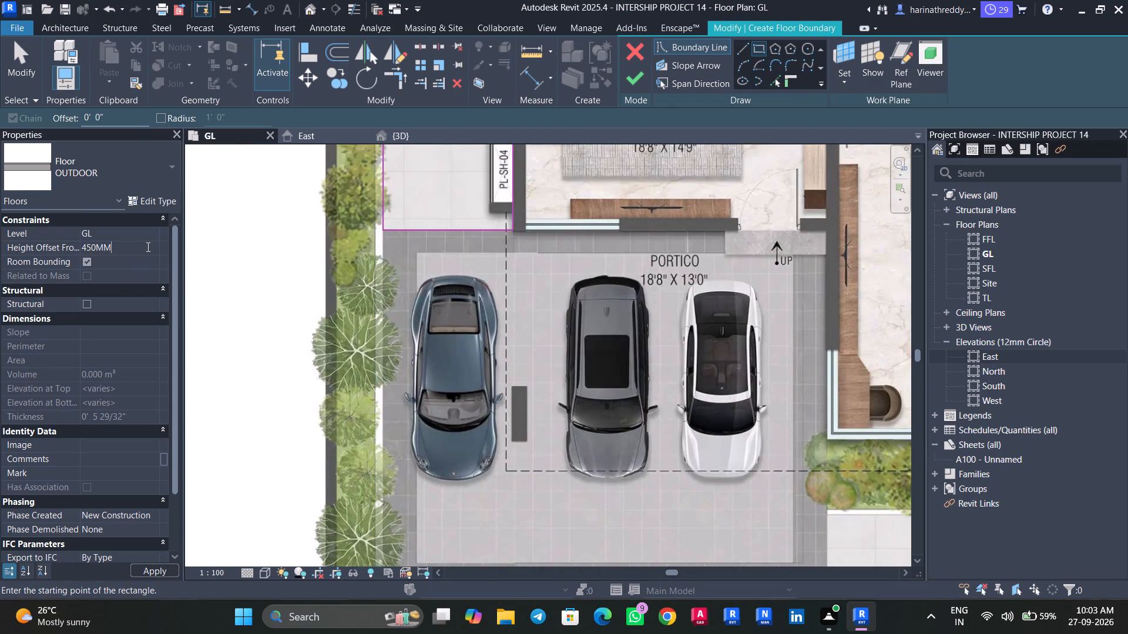
key(Return)
click(630, 77)
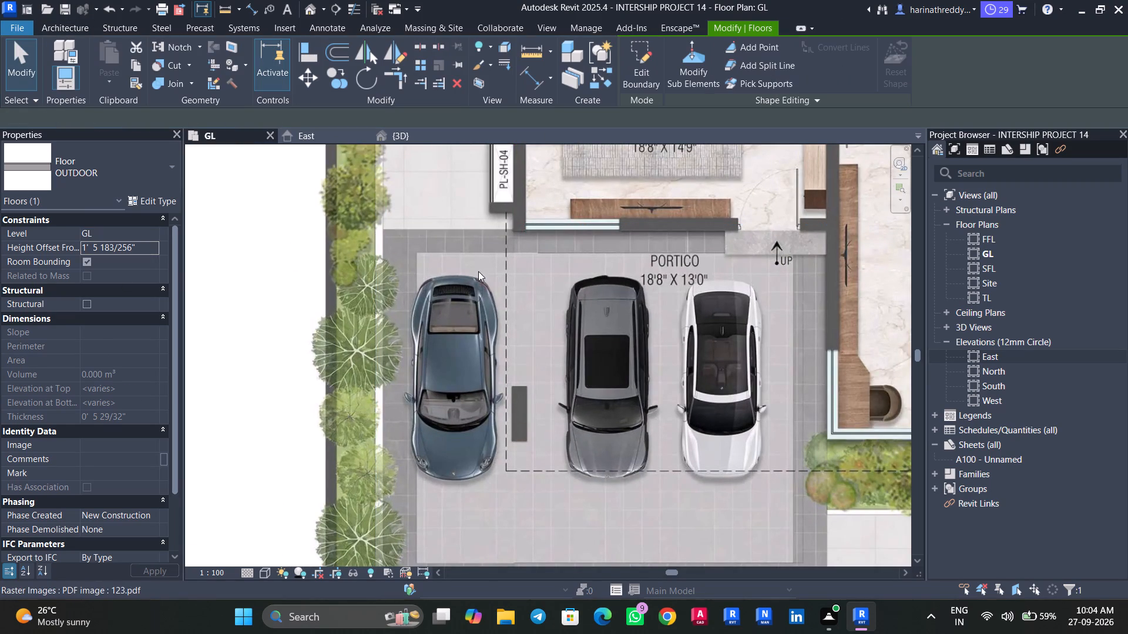
scroll(497, 275, down, 2)
middle_drag(499, 278, 489, 191)
key(Escape)
key(Escape)
Examine the outdoor floor, the deck and the deck steps in the 3D view.
click(399, 141)
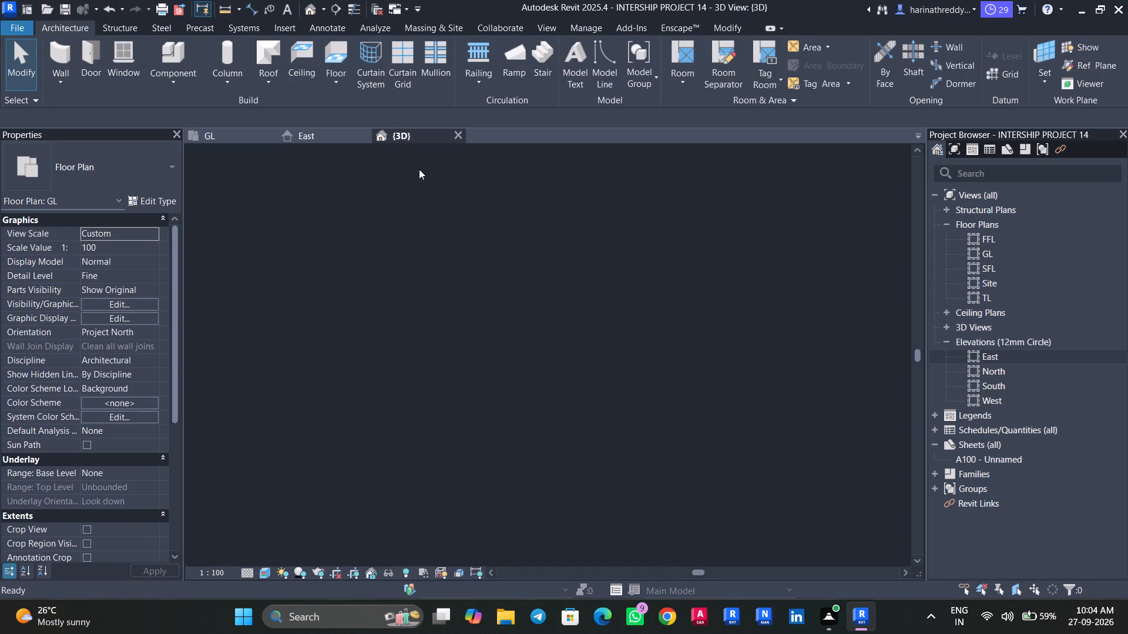
scroll(491, 363, up, 10)
scroll(512, 396, down, 3)
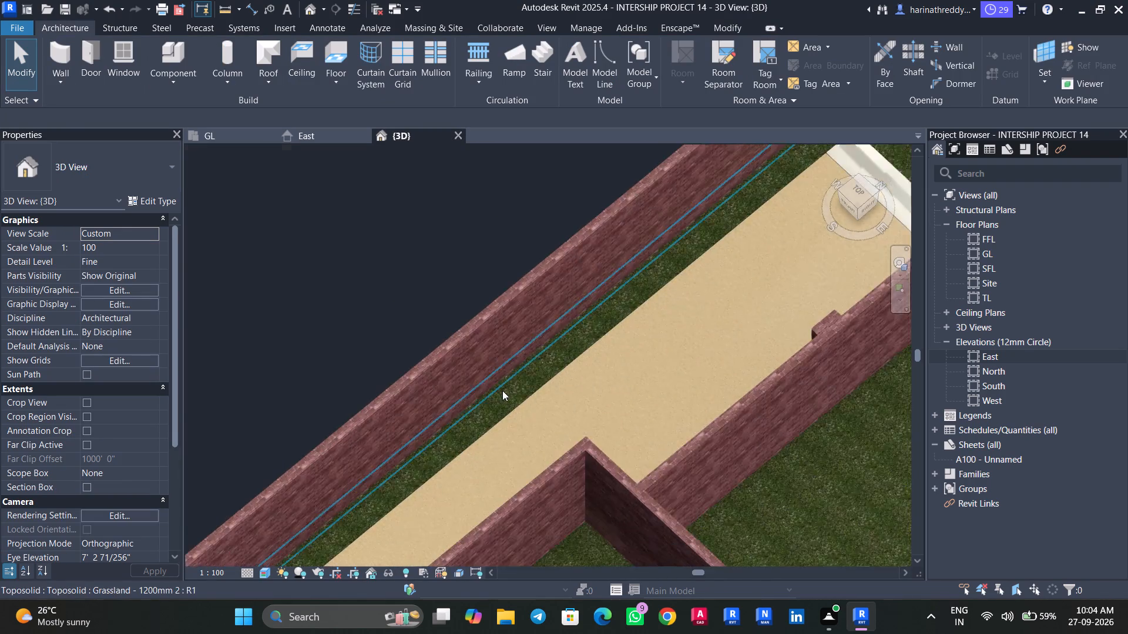
scroll(502, 390, down, 4)
scroll(502, 389, up, 1)
scroll(501, 387, down, 1)
shift+middle_drag(744, 424, 585, 344)
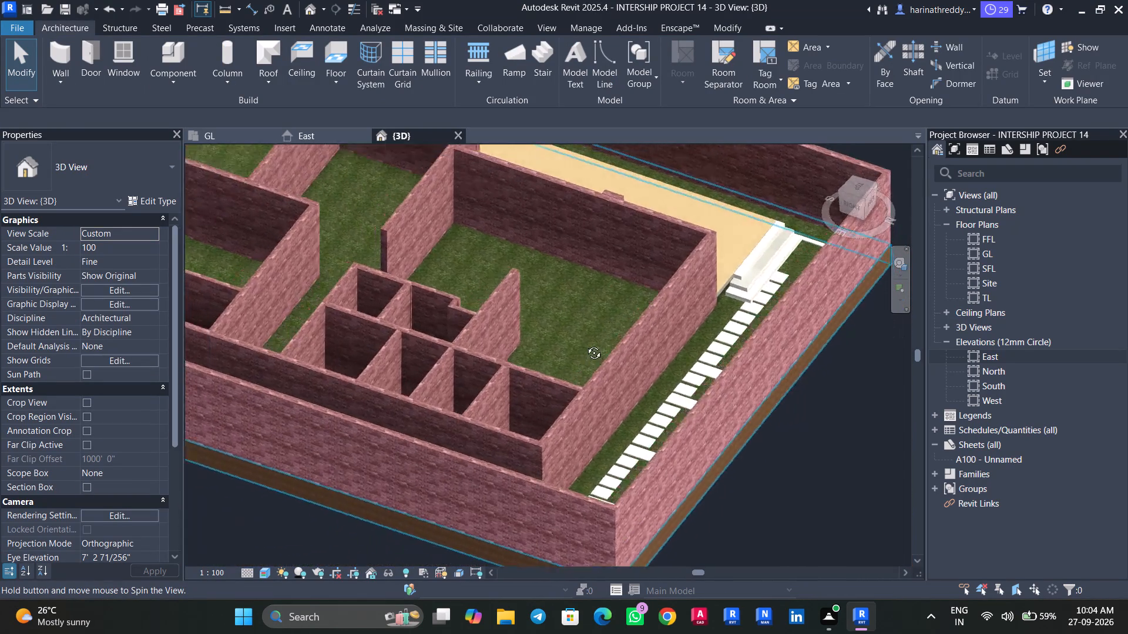
shift+middle_drag(585, 344, 859, 354)
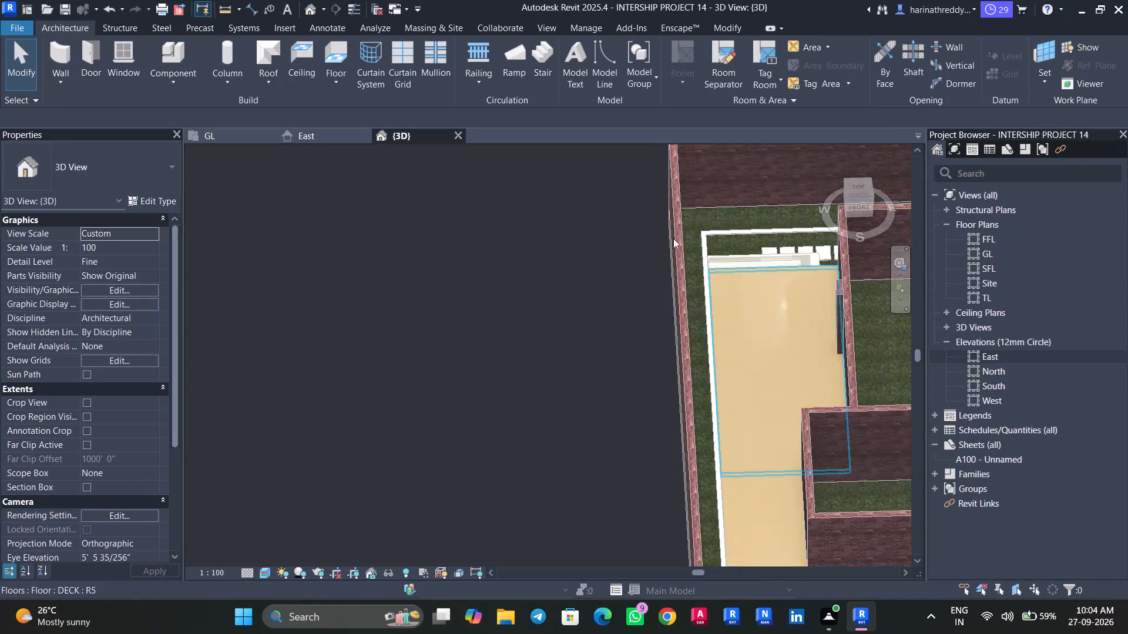
scroll(704, 231, up, 1)
scroll(704, 231, down, 1)
scroll(704, 231, up, 3)
Select the generic-model border strip along the compound wall and examine its run from the deck steps to the road-side entrance.
click(754, 230)
middle_drag(756, 250, 493, 328)
middle_drag(749, 331, 739, 412)
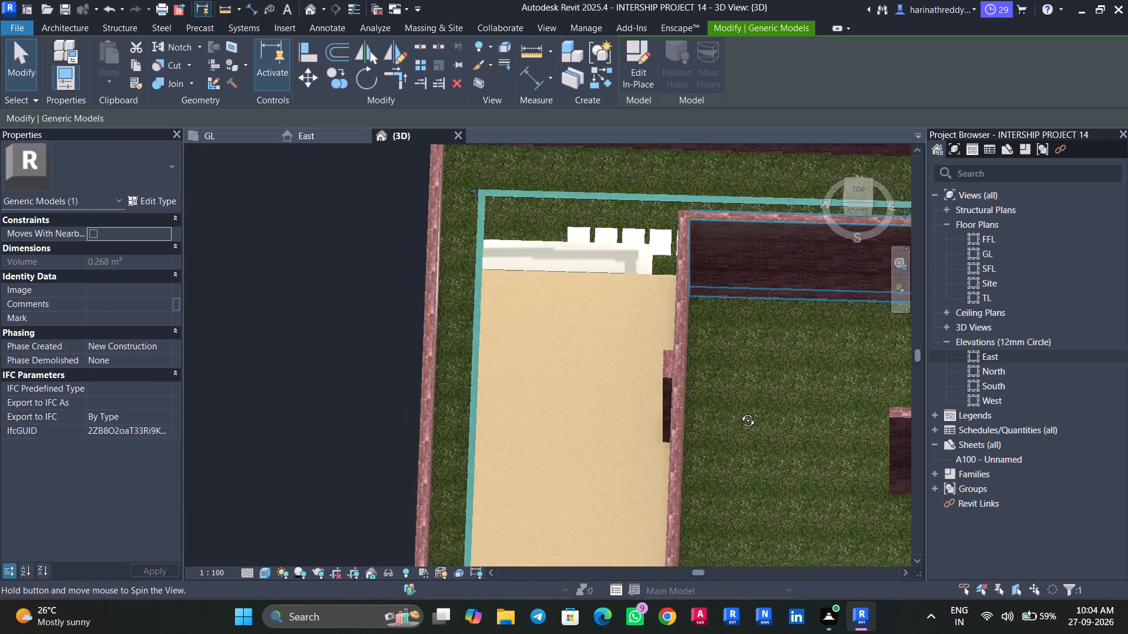
middle_drag(739, 412, 746, 402)
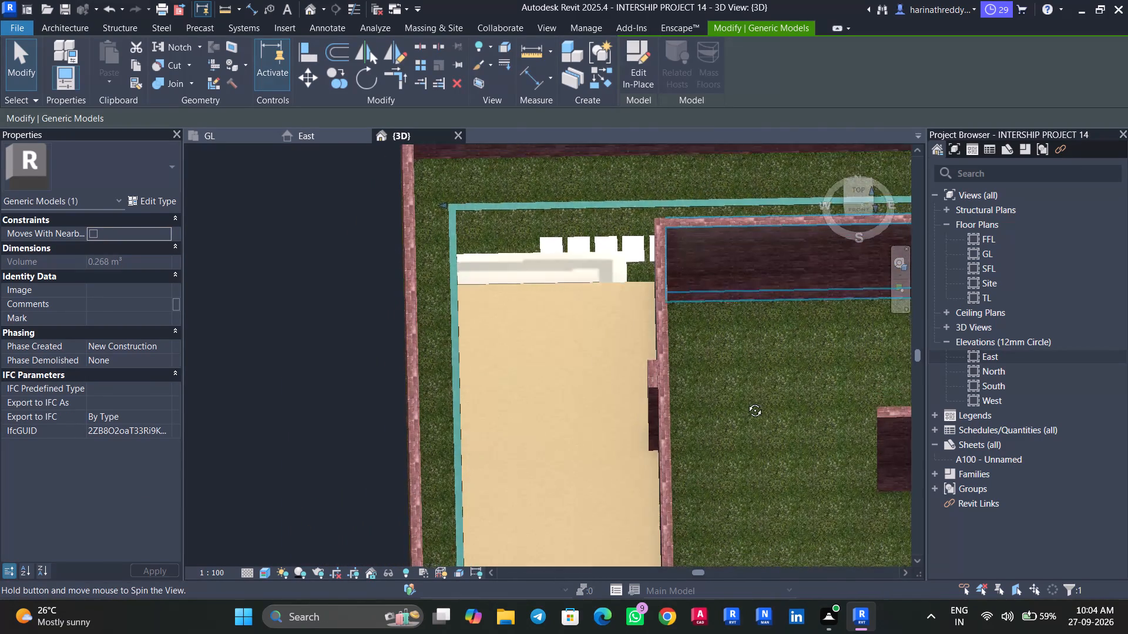
middle_drag(746, 402, 823, 370)
scroll(670, 333, down, 4)
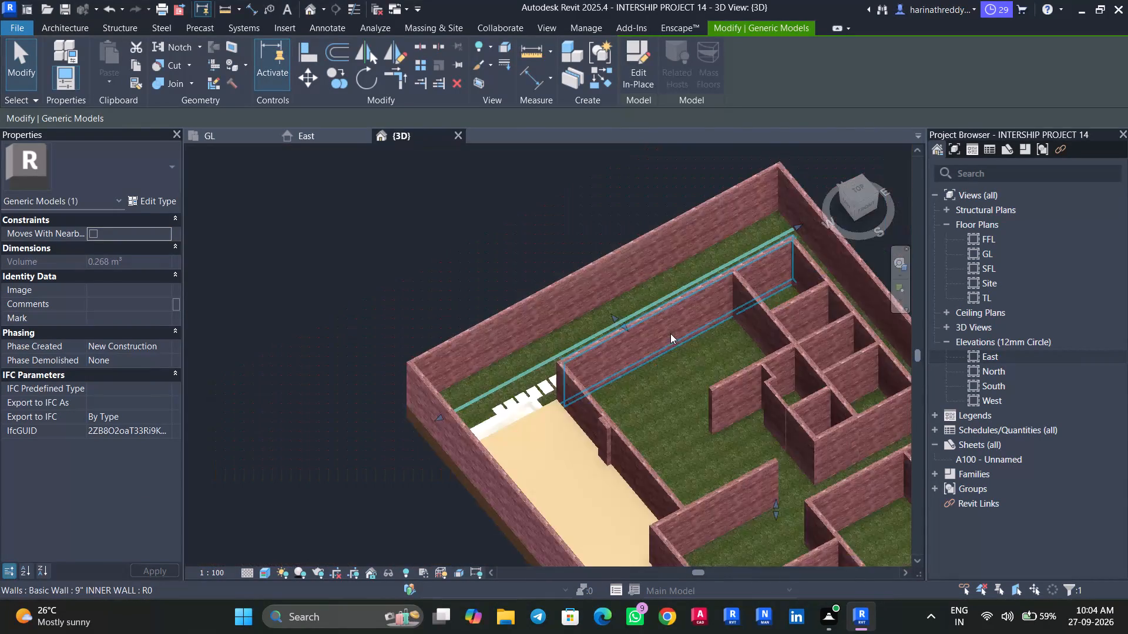
scroll(670, 333, down, 8)
middle_drag(700, 366, 686, 285)
scroll(757, 426, up, 6)
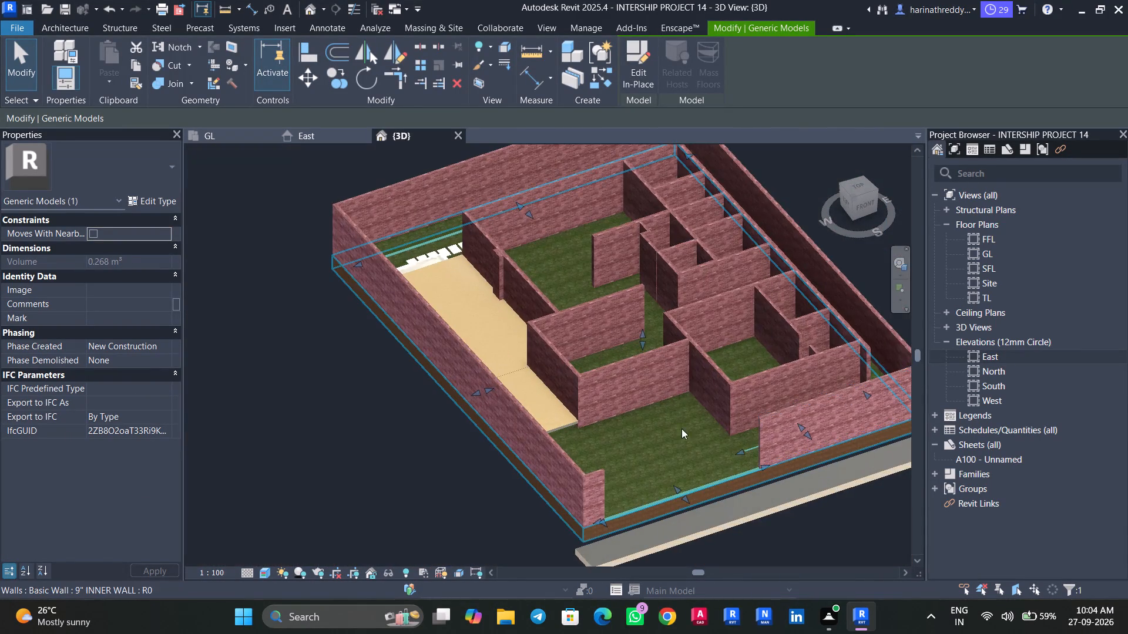
middle_drag(681, 429, 674, 309)
scroll(670, 327, up, 1)
shift+middle_drag(670, 330, 623, 505)
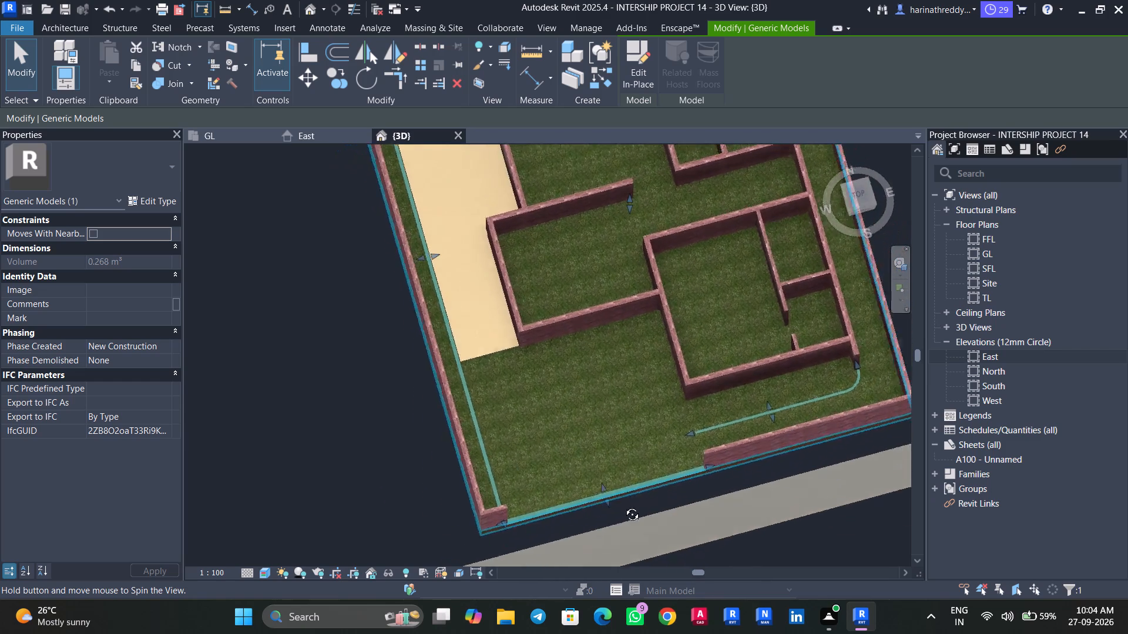
shift+middle_drag(623, 505, 615, 512)
scroll(536, 473, up, 4)
shift+middle_drag(549, 439, 546, 486)
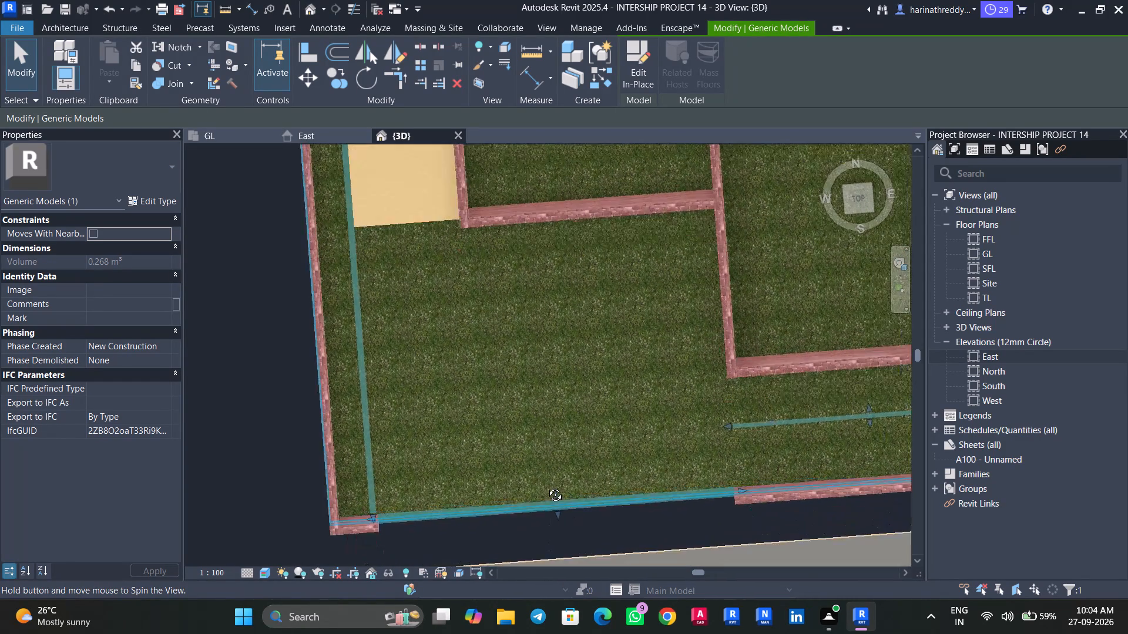
shift+middle_drag(546, 486, 543, 480)
middle_drag(519, 448, 588, 341)
scroll(441, 419, up, 15)
scroll(531, 285, down, 8)
middle_drag(533, 305, 530, 386)
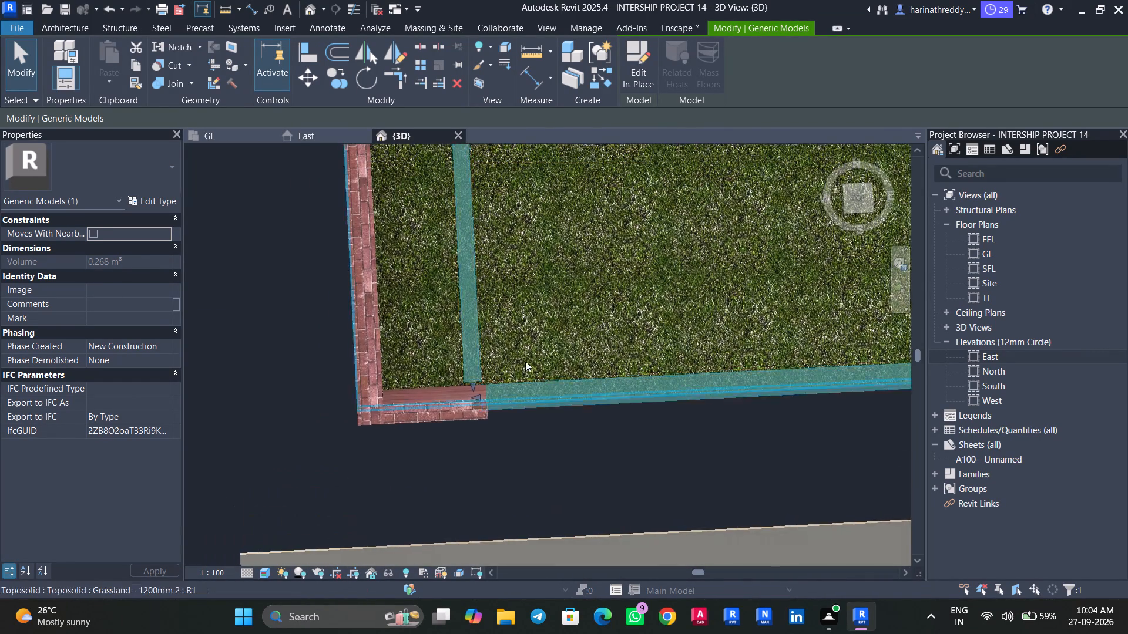
scroll(525, 361, down, 13)
middle_drag(621, 322, 535, 412)
scroll(676, 417, up, 6)
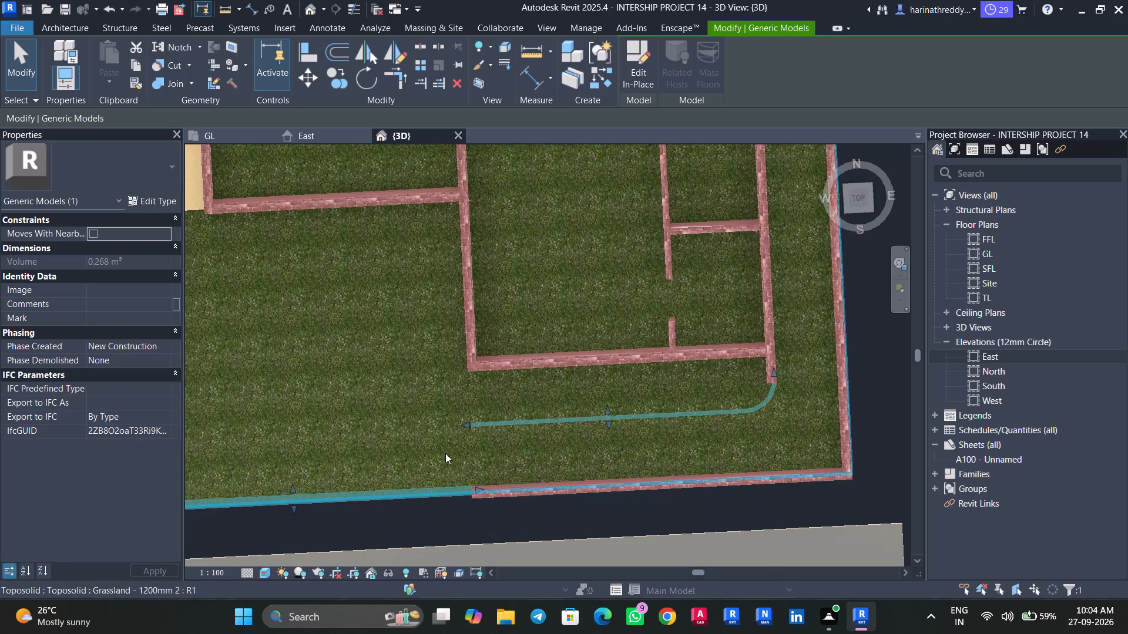
middle_drag(445, 453, 598, 397)
Open the border strip for in-place editing and enter its extrusion sketch.
click(643, 82)
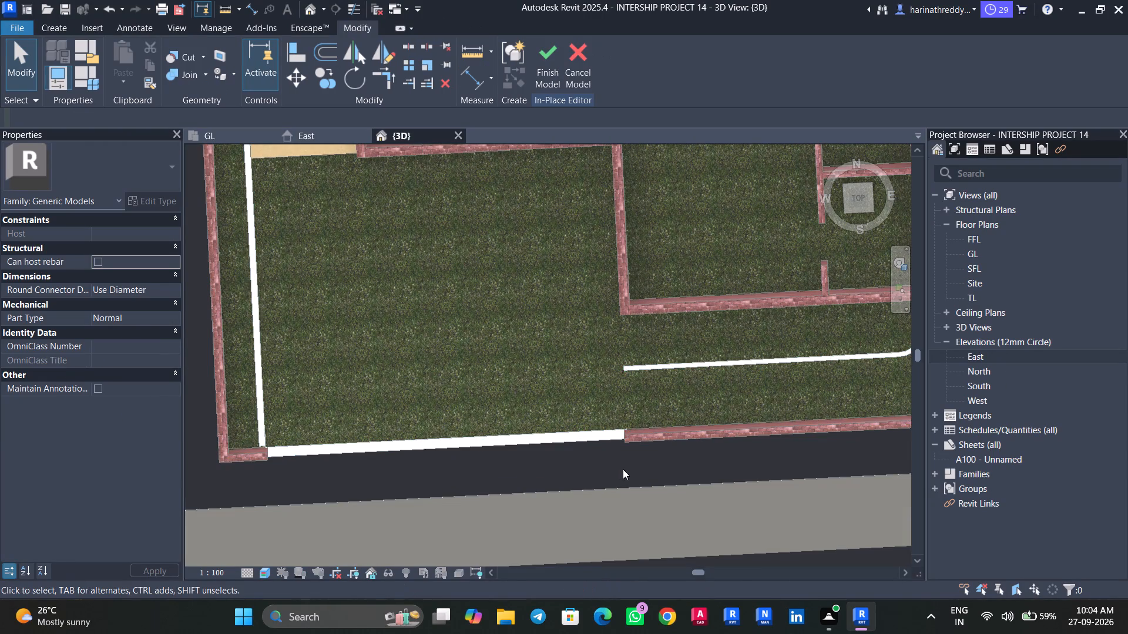
drag(642, 467, 323, 425)
key(Escape)
click(454, 446)
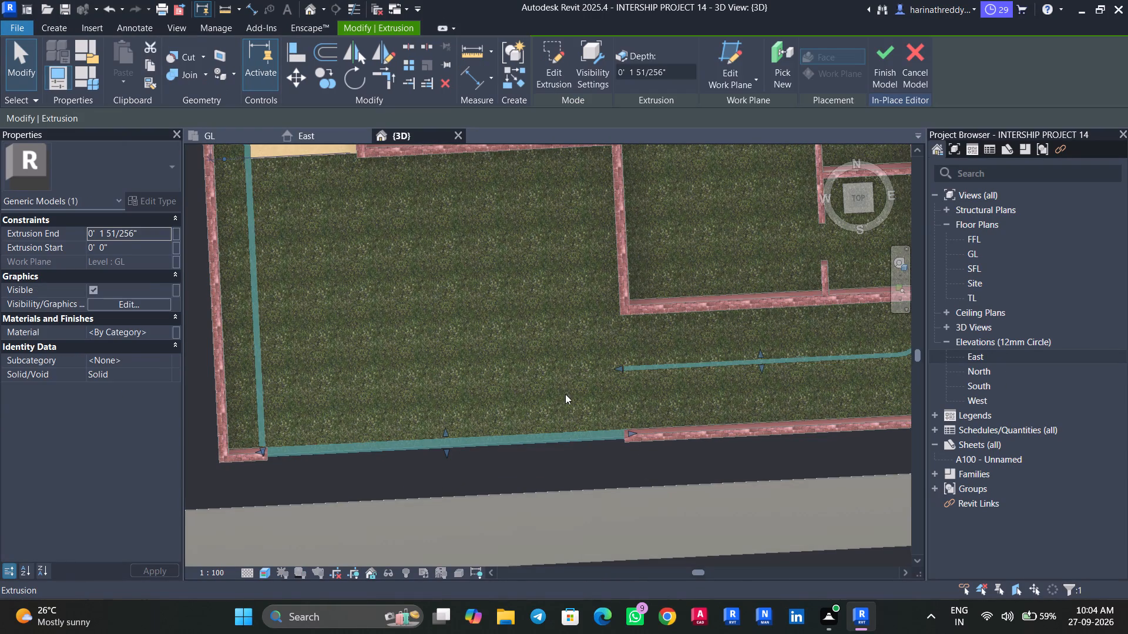
click(559, 71)
Delete the four sketch lines of the border rectangle spanning the entrance opening between the road-side wall ends.
drag(656, 481, 656, 482)
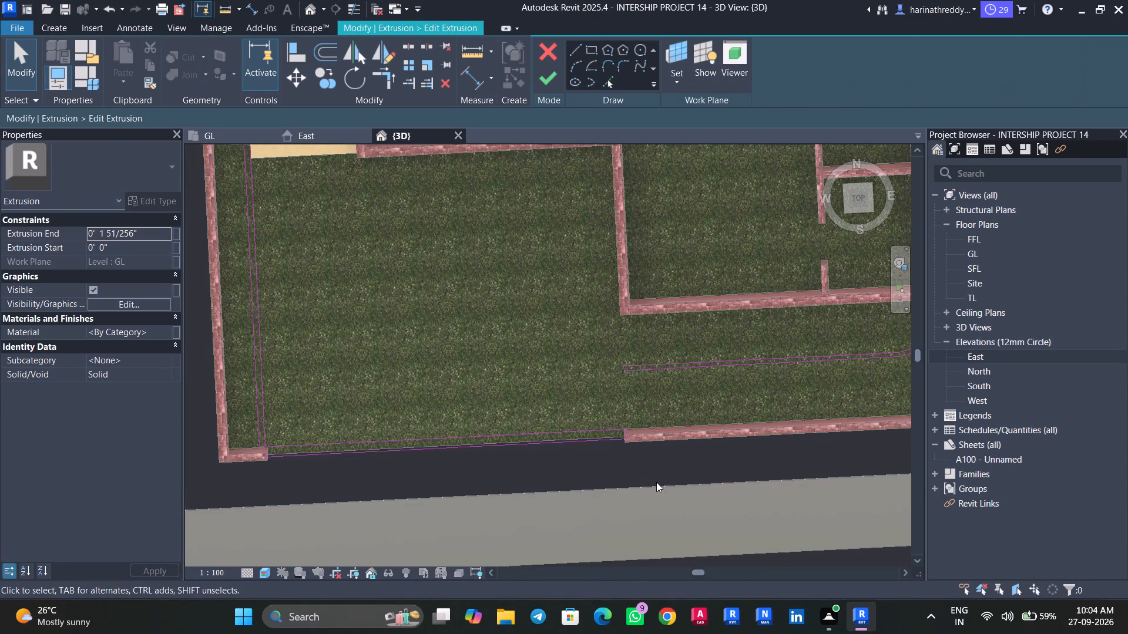
drag(656, 482, 268, 443)
scroll(268, 452, up, 7)
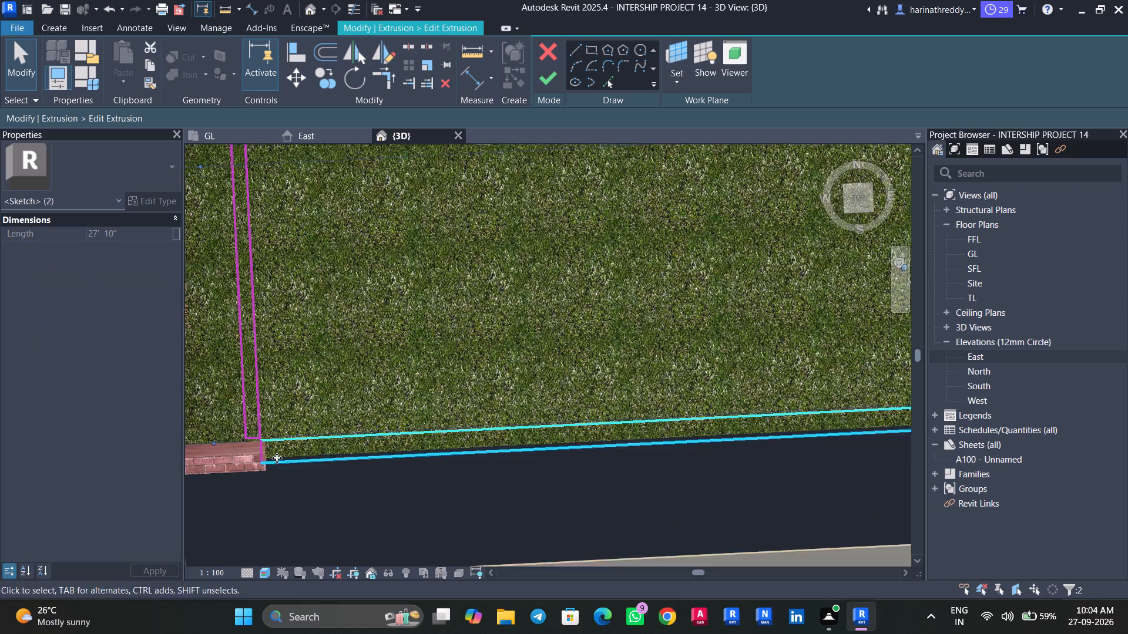
scroll(277, 458, up, 2)
middle_drag(372, 456, 459, 438)
ctrl+click(340, 429)
scroll(382, 461, down, 8)
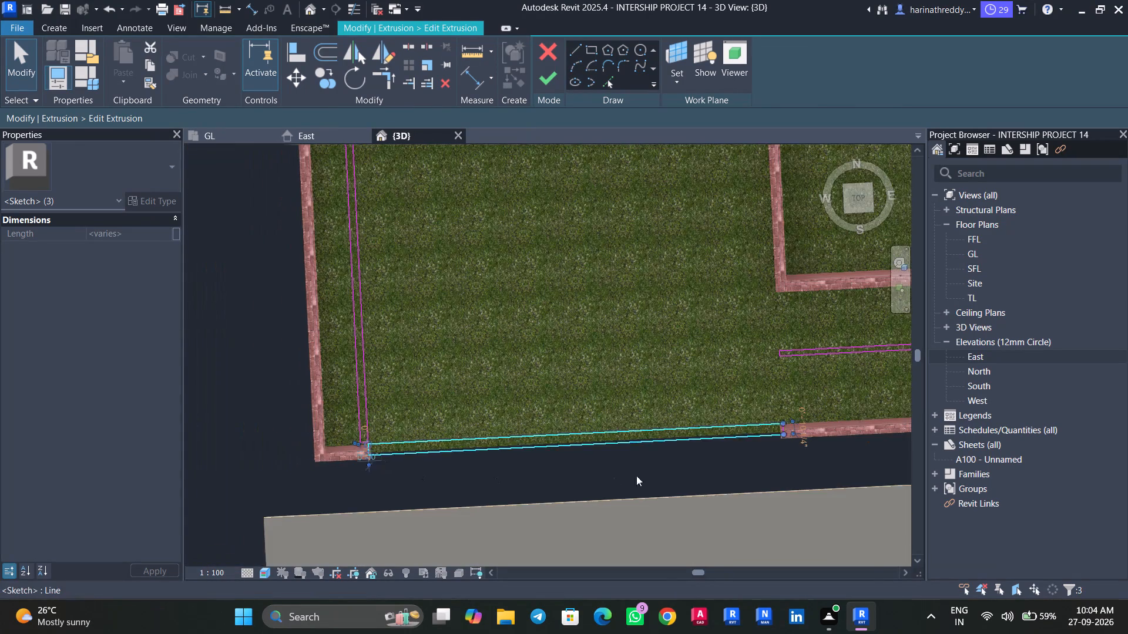
middle_drag(636, 475, 447, 491)
scroll(667, 416, up, 14)
middle_drag(522, 454, 579, 323)
ctrl+click(551, 404)
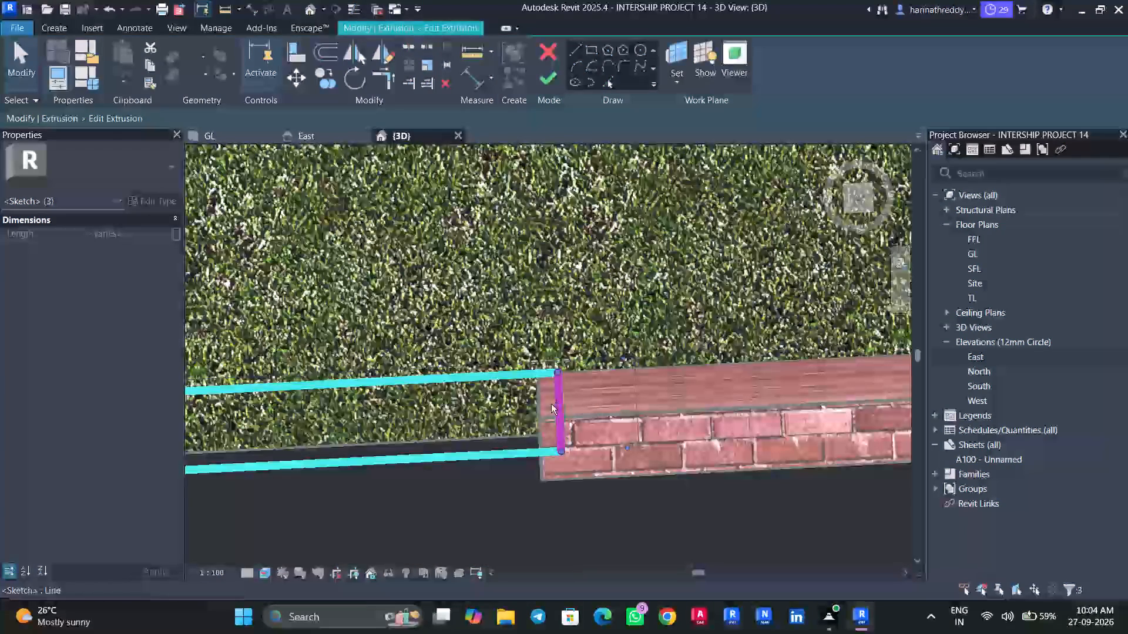
ctrl+click(563, 405)
scroll(568, 377, down, 19)
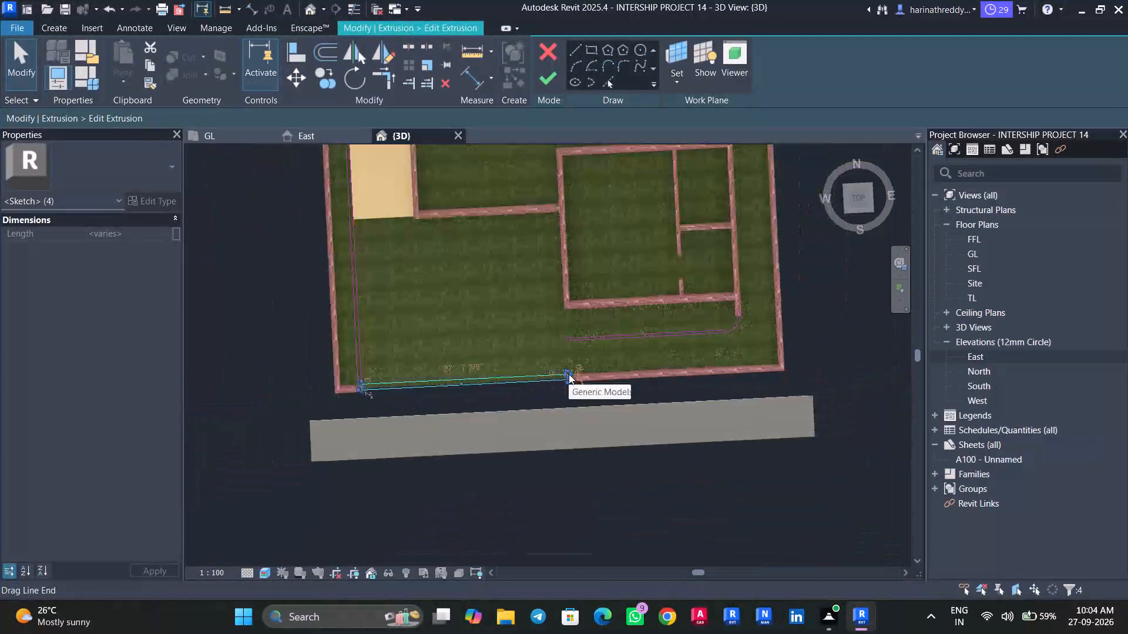
key(Delete)
Check the remaining border profile at the entrance corner and finish the extrusion sketch.
middle_drag(504, 356, 594, 433)
scroll(499, 436, up, 5)
middle_drag(499, 426, 534, 446)
scroll(534, 439, down, 4)
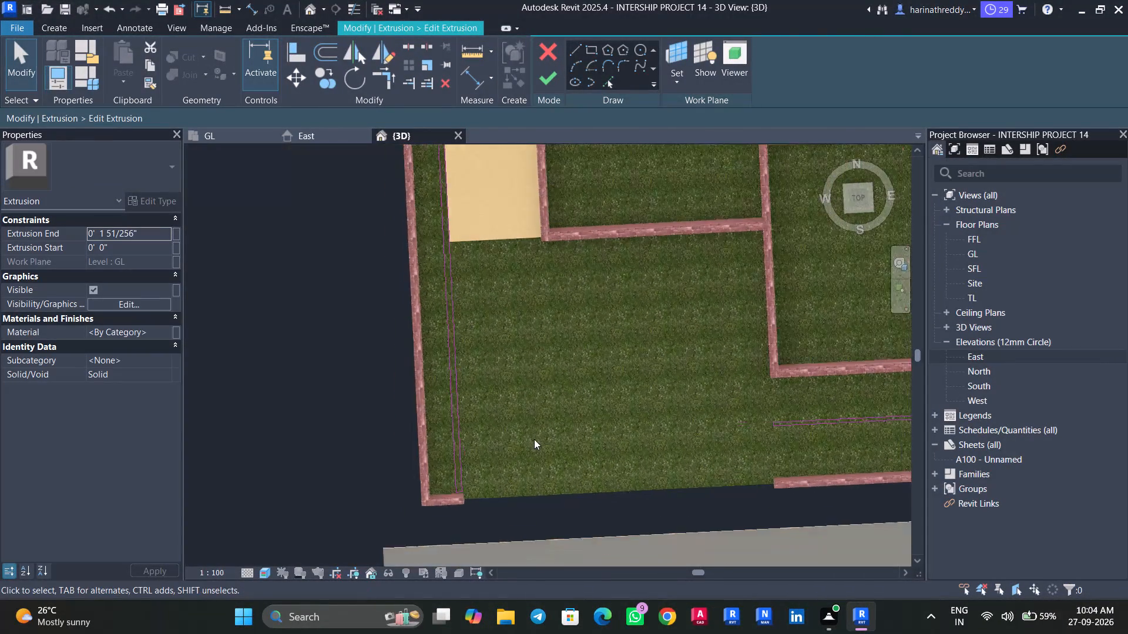
middle_drag(548, 453, 555, 362)
scroll(551, 367, up, 4)
middle_drag(550, 367, 552, 353)
scroll(511, 378, up, 5)
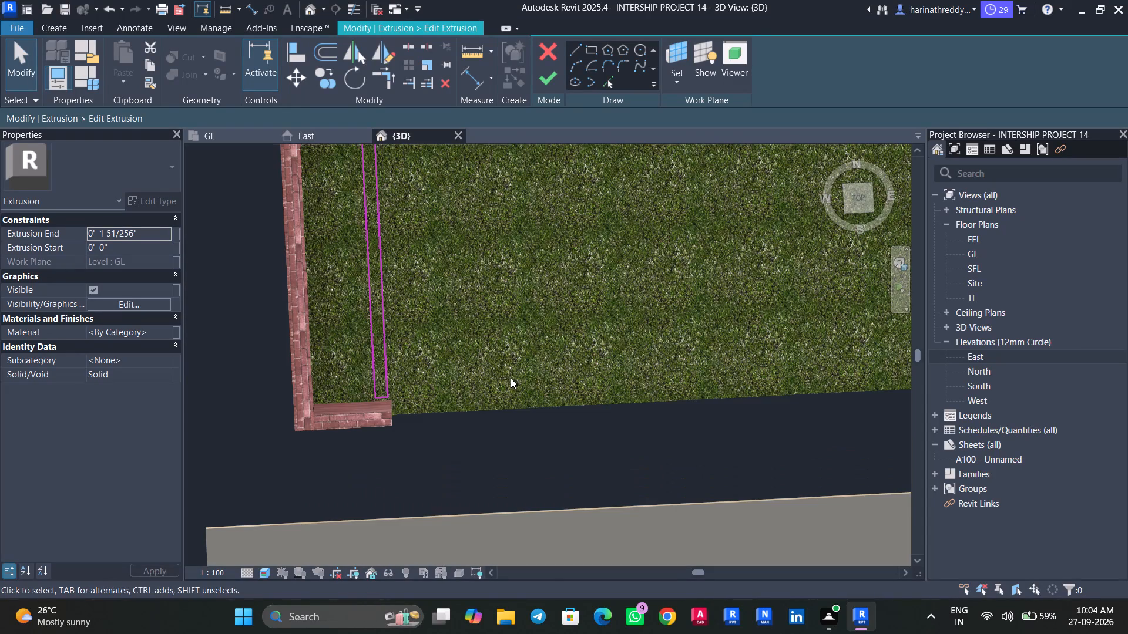
scroll(509, 377, up, 1)
middle_drag(509, 387, 516, 520)
middle_drag(385, 409, 448, 438)
scroll(457, 423, down, 6)
scroll(457, 423, up, 1)
scroll(457, 420, down, 4)
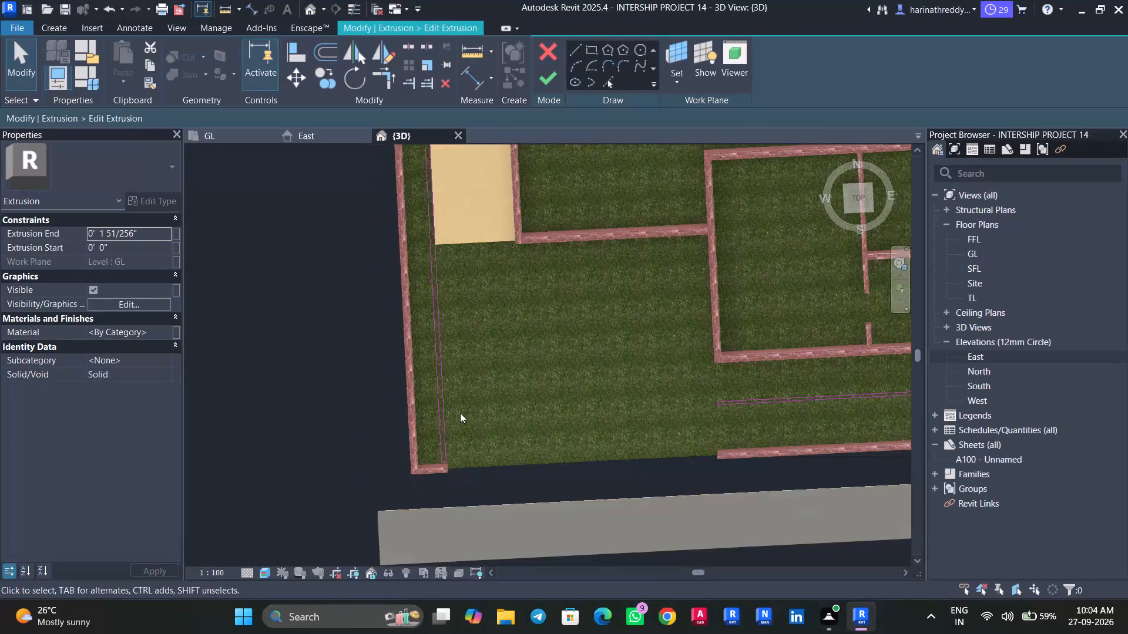
click(550, 83)
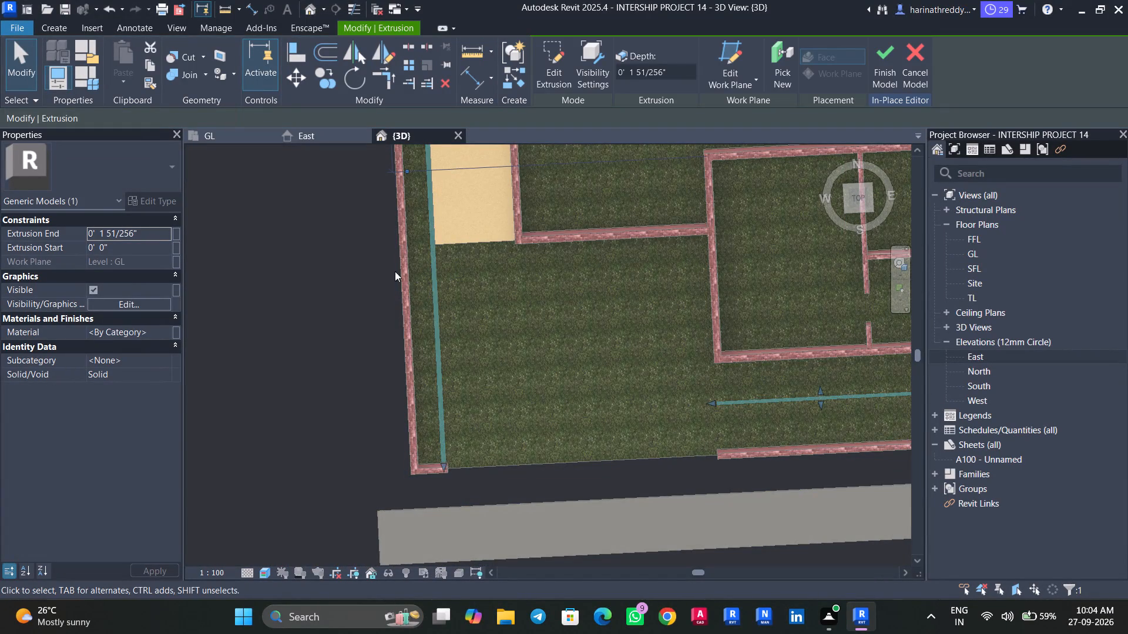
Set the border strip's extrusion end to 3'.
click(146, 232)
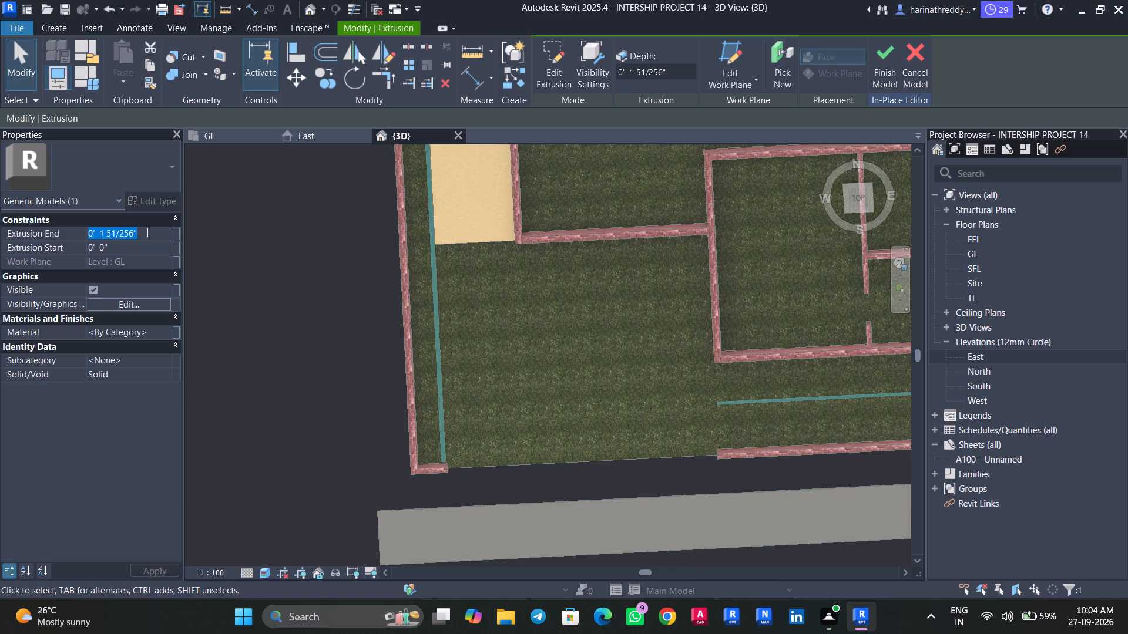
text(3')
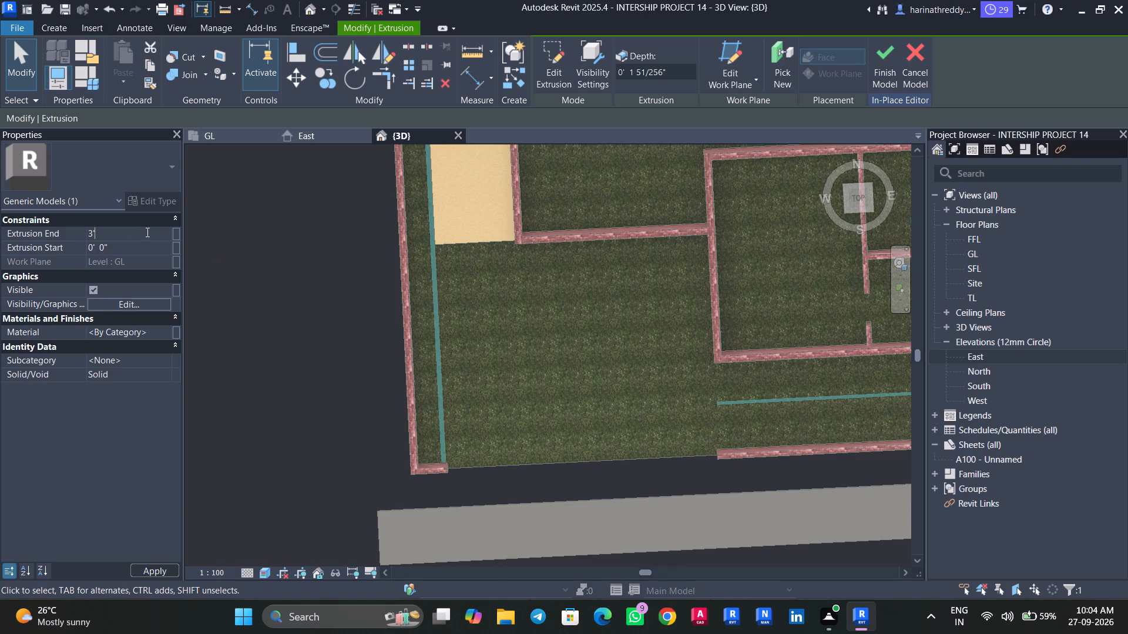
key(Return)
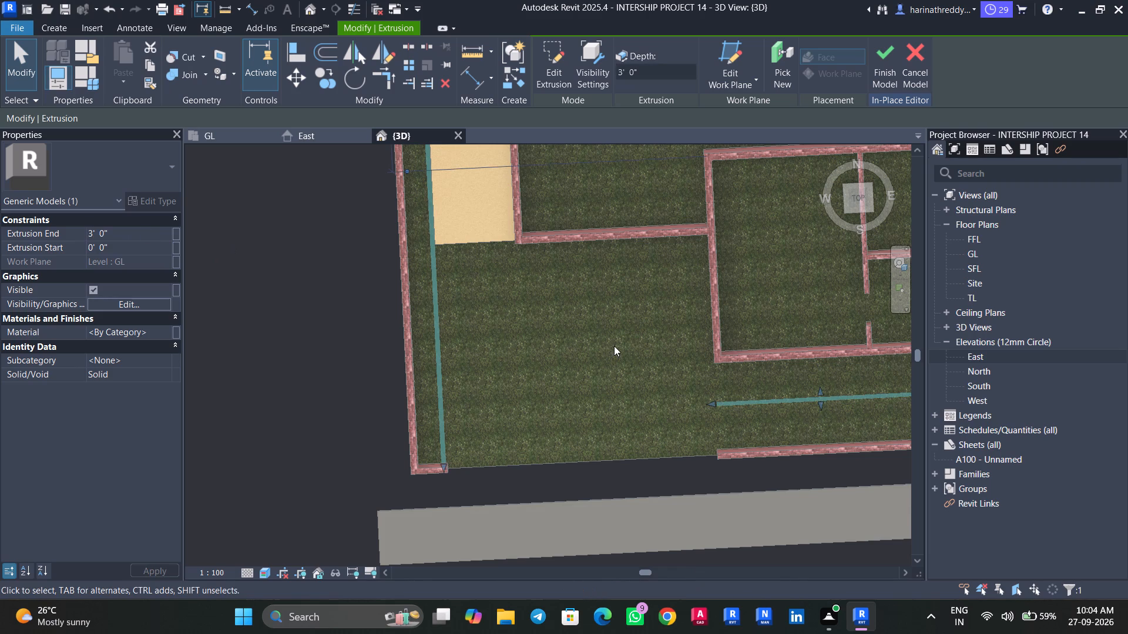
Examine the border strip in 3D, from the road-side entrance along the deck to the deck steps.
scroll(557, 392, down, 4)
shift+middle_drag(586, 419, 479, 232)
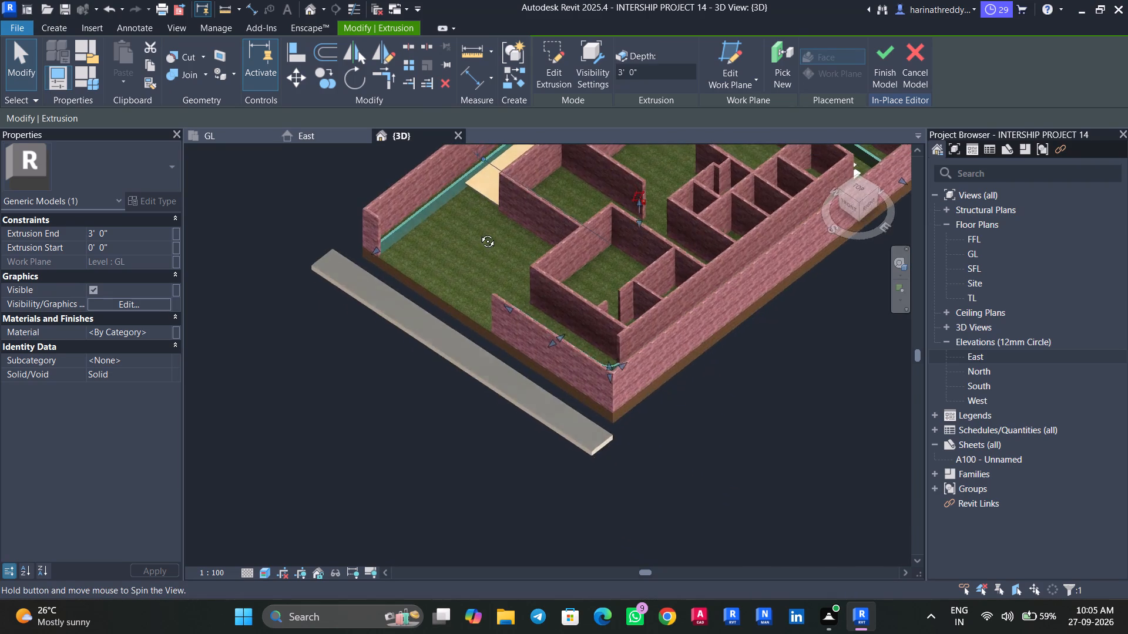
shift+middle_drag(479, 232, 477, 169)
scroll(427, 200, up, 4)
shift+middle_drag(456, 268, 469, 376)
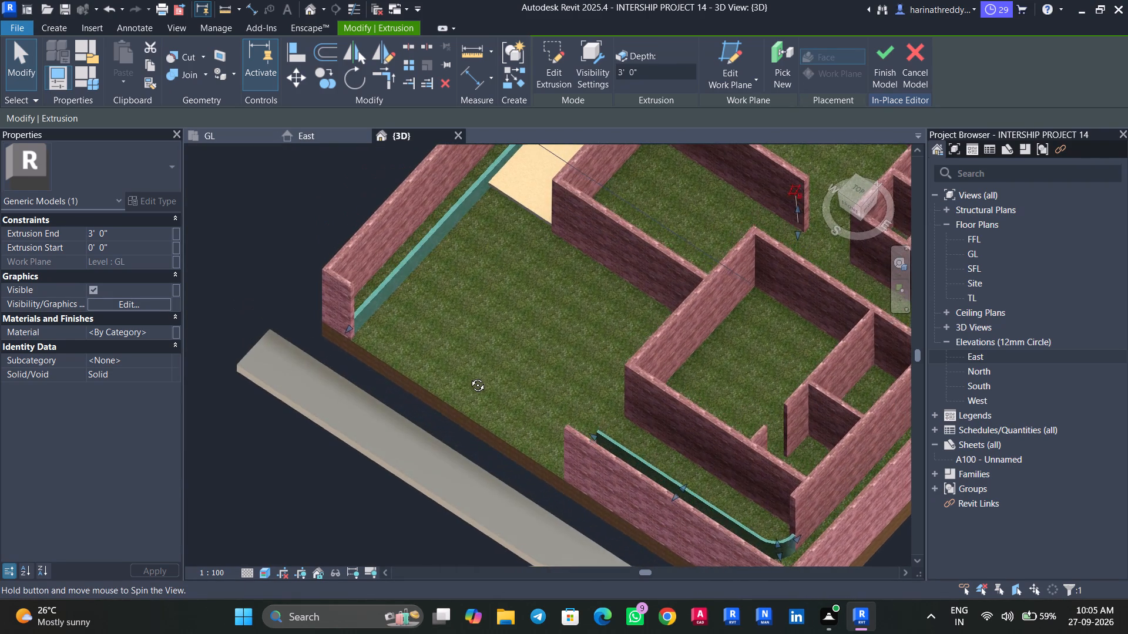
shift+middle_drag(469, 376, 521, 245)
scroll(471, 274, up, 5)
middle_drag(503, 295, 484, 398)
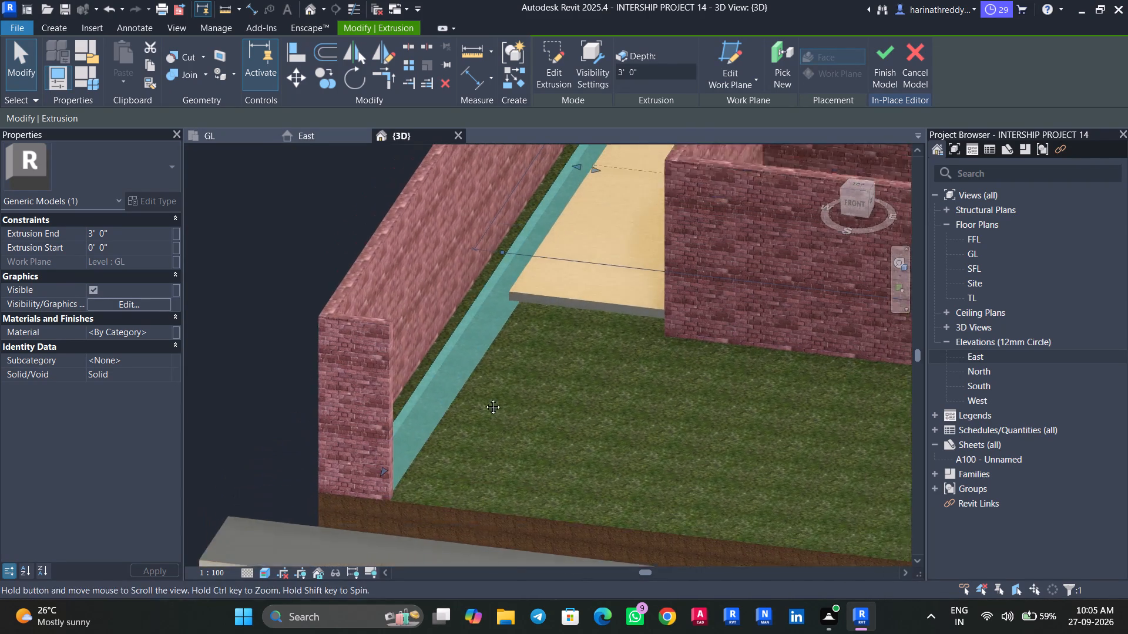
middle_drag(484, 398, 481, 407)
scroll(486, 412, up, 6)
scroll(486, 414, down, 5)
middle_drag(486, 415, 476, 485)
middle_drag(533, 376, 539, 511)
scroll(538, 457, up, 1)
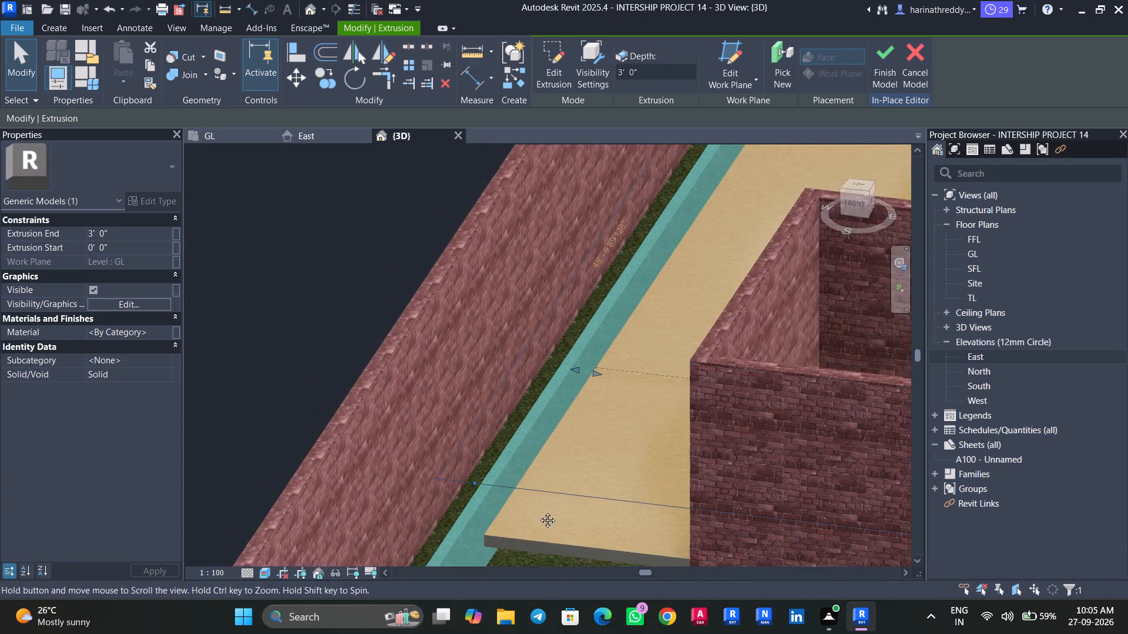
middle_drag(539, 511, 539, 504)
middle_drag(558, 457, 555, 509)
scroll(554, 507, down, 6)
middle_drag(730, 321, 545, 455)
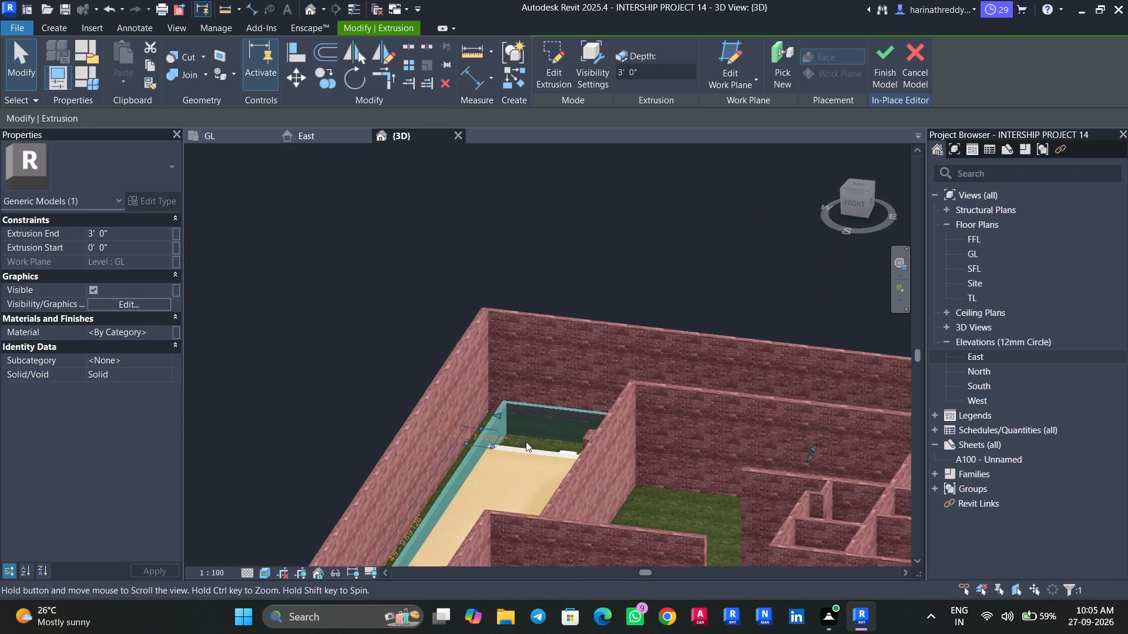
shift+middle_drag(525, 441, 536, 542)
shift+middle_drag(479, 434, 474, 469)
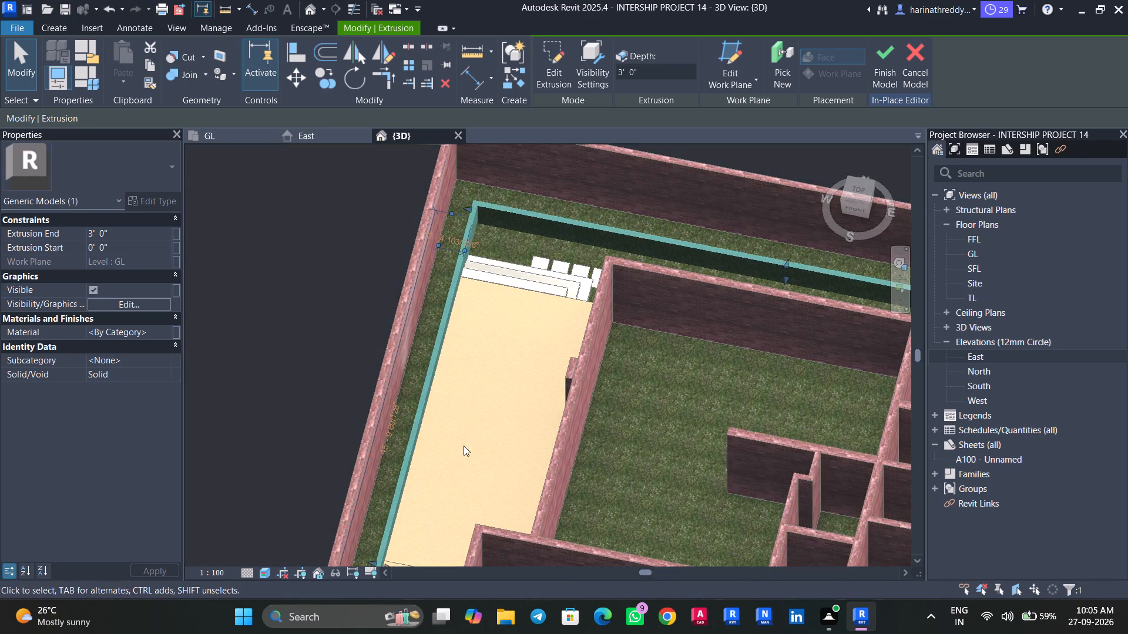
Examine the border strip in 3D around the deck, paving slabs, rounded corner and entrance opening.
shift+middle_drag(441, 462, 643, 406)
scroll(359, 329, up, 9)
middle_drag(324, 385, 383, 325)
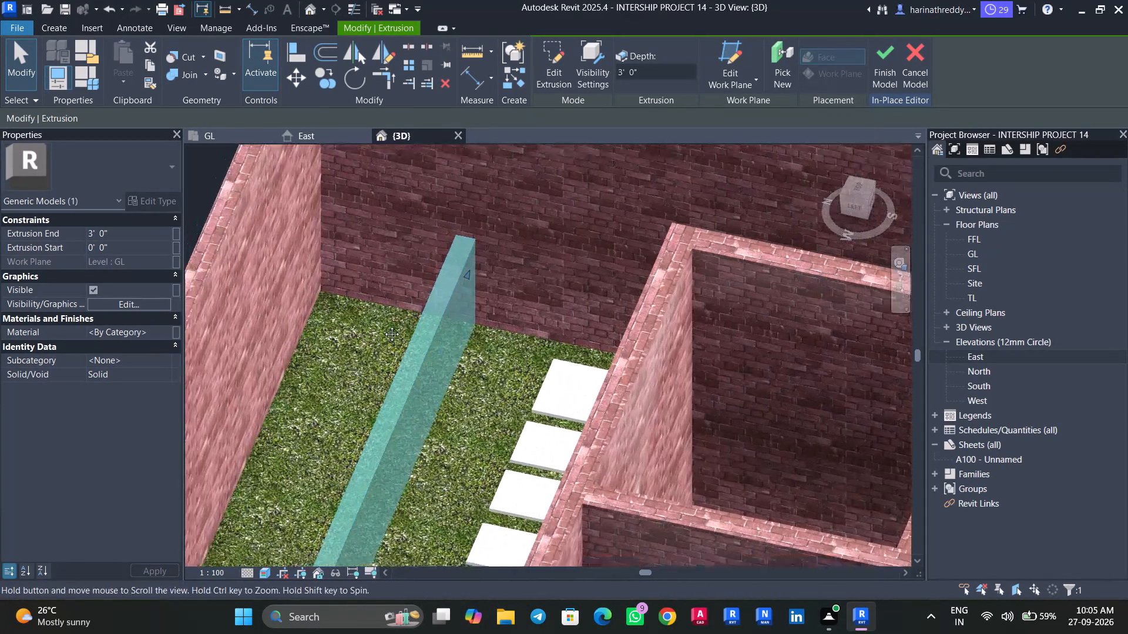
middle_drag(383, 325, 441, 252)
scroll(434, 257, down, 12)
shift+middle_drag(615, 363, 456, 431)
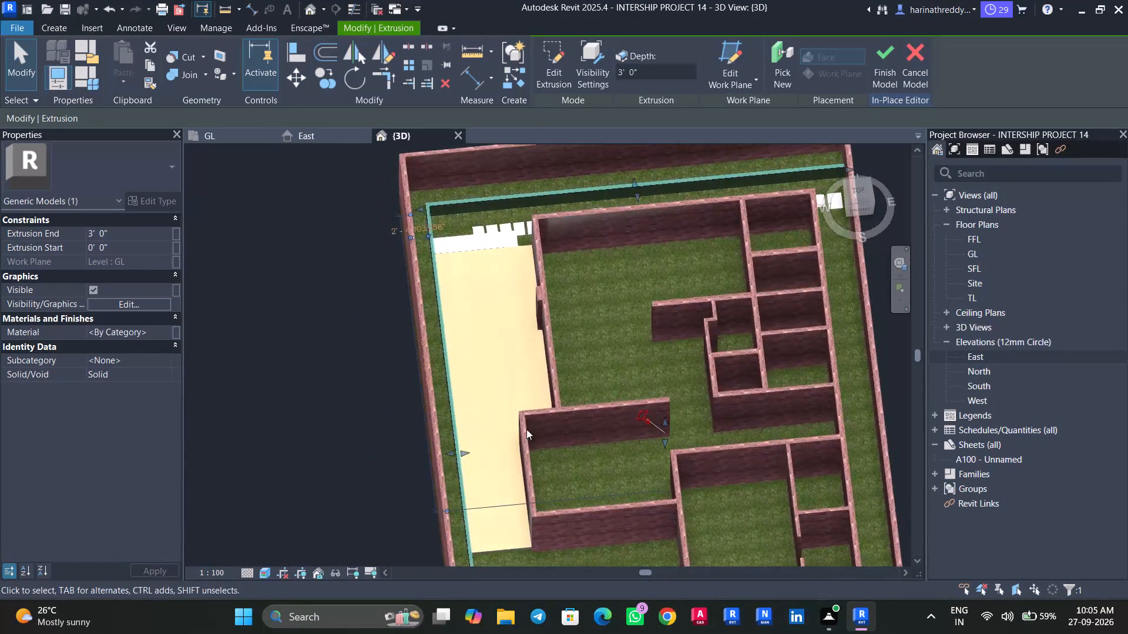
shift+middle_drag(631, 467, 310, 422)
scroll(516, 336, up, 5)
shift+middle_drag(586, 337, 530, 439)
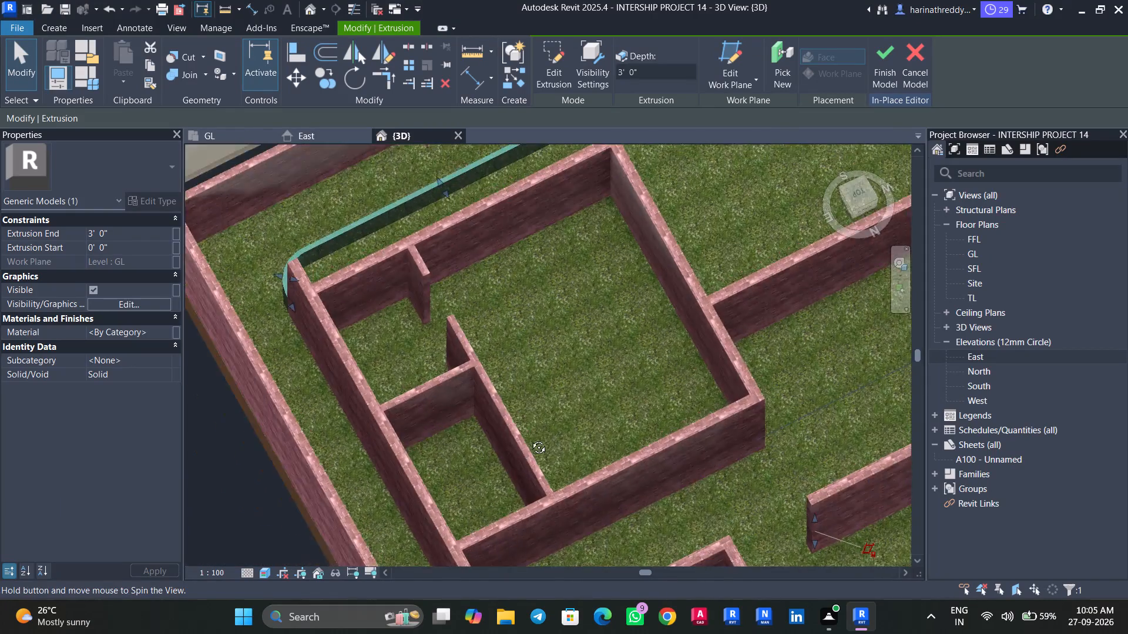
shift+middle_drag(530, 439, 528, 440)
middle_drag(596, 338, 540, 472)
shift+middle_drag(652, 399, 629, 436)
shift+scroll(630, 436, up, 1)
shift+middle_drag(731, 385, 708, 427)
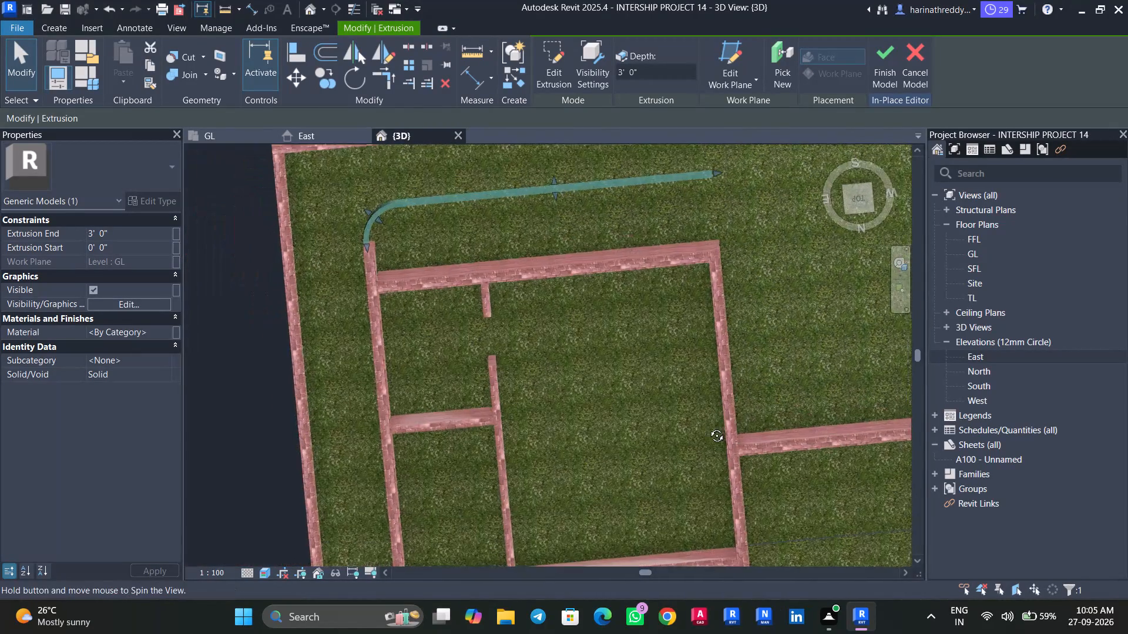
shift+middle_drag(708, 427, 746, 259)
middle_drag(738, 282, 595, 447)
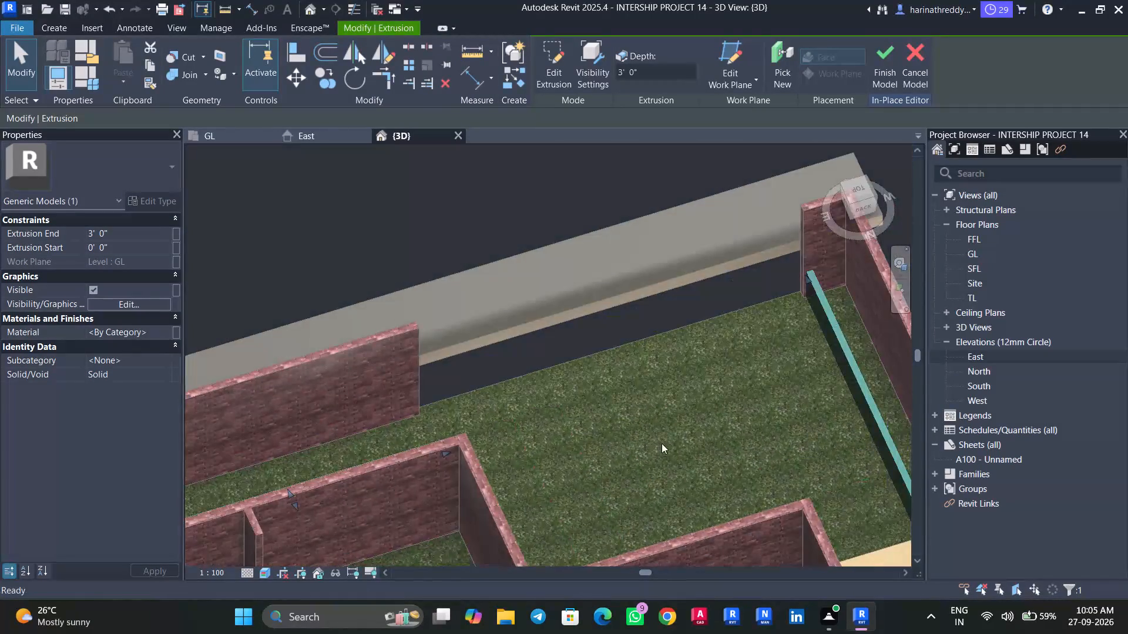
shift+middle_drag(674, 449, 494, 414)
shift+middle_drag(736, 501, 556, 450)
middle_drag(730, 552, 365, 202)
middle_drag(495, 350, 478, 281)
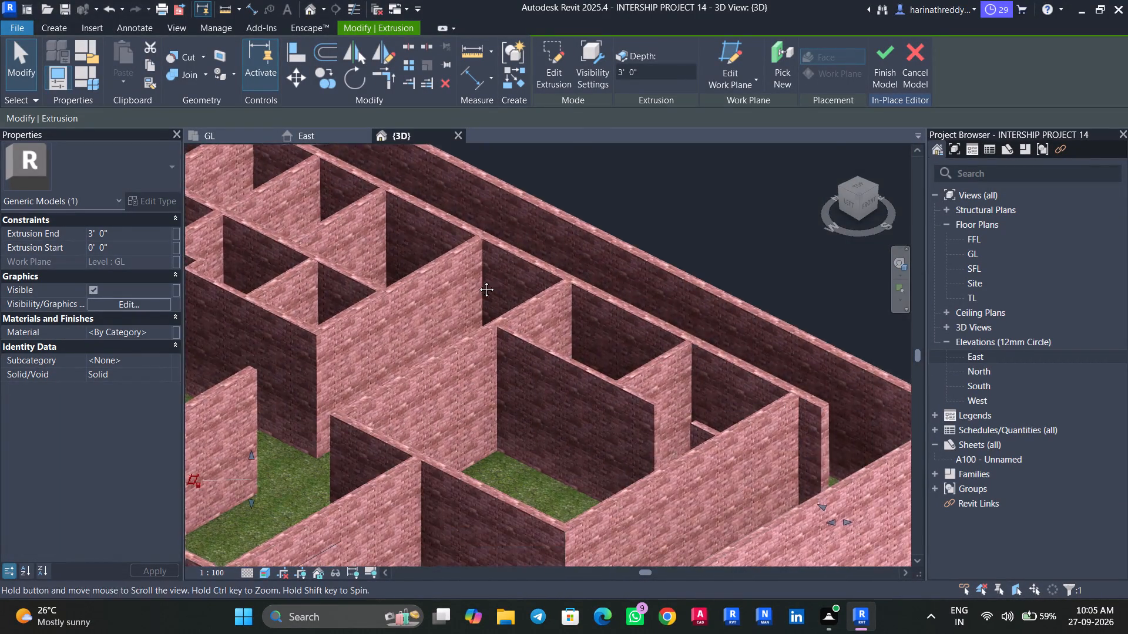
middle_drag(478, 281, 461, 125)
scroll(467, 203, up, 1)
scroll(582, 389, up, 2)
scroll(582, 389, down, 1)
scroll(582, 389, up, 2)
shift+middle_drag(575, 404, 664, 344)
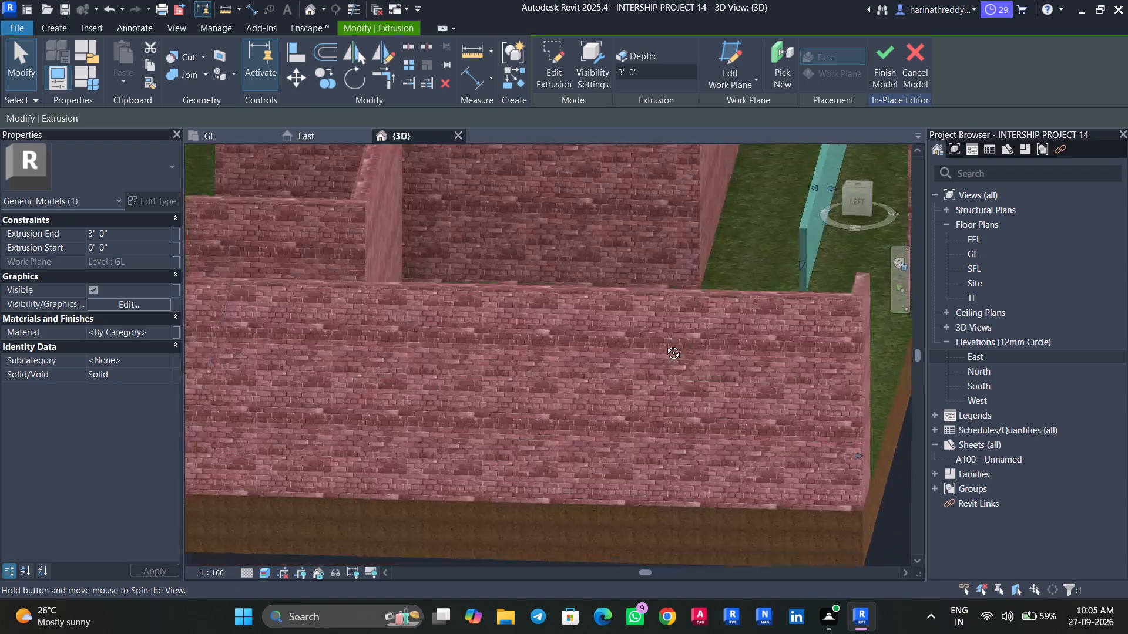
shift+middle_drag(664, 344, 640, 399)
In the GL plan, edit the border extrusion and sketch a rectangle about 4' 4" by 6" along the Bedroom-1 planter's portico-side edge, up to the wall.
click(224, 135)
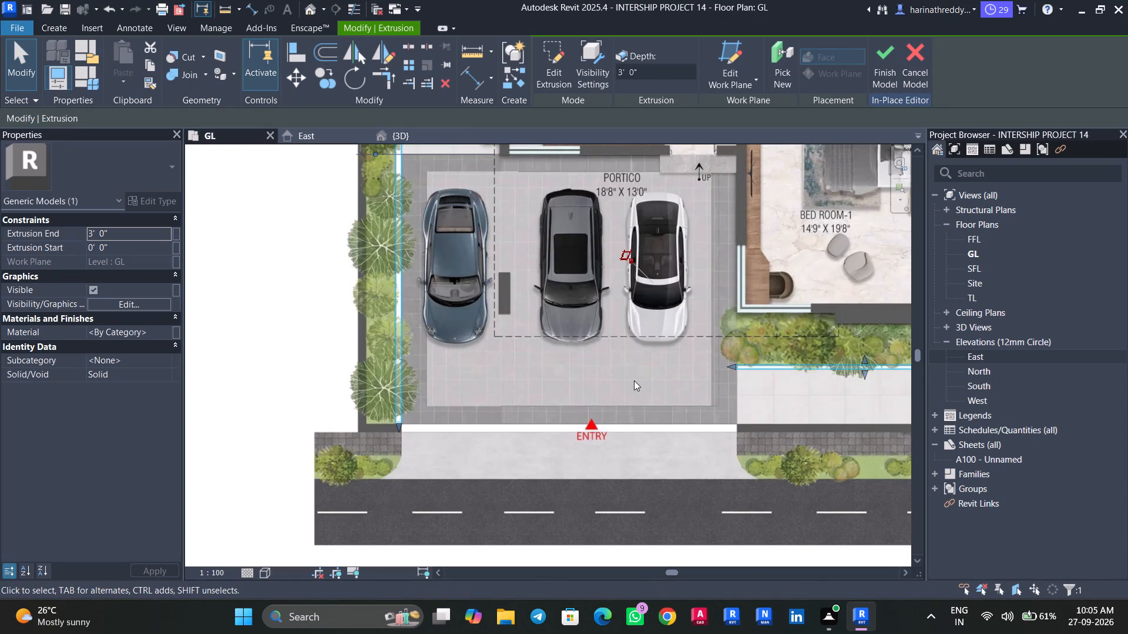
middle_drag(633, 380, 503, 402)
scroll(653, 404, up, 4)
middle_drag(641, 404, 614, 419)
scroll(495, 408, down, 3)
middle_drag(589, 428, 546, 449)
scroll(505, 418, up, 1)
scroll(505, 418, down, 1)
scroll(505, 418, up, 1)
scroll(505, 418, down, 1)
scroll(505, 418, up, 6)
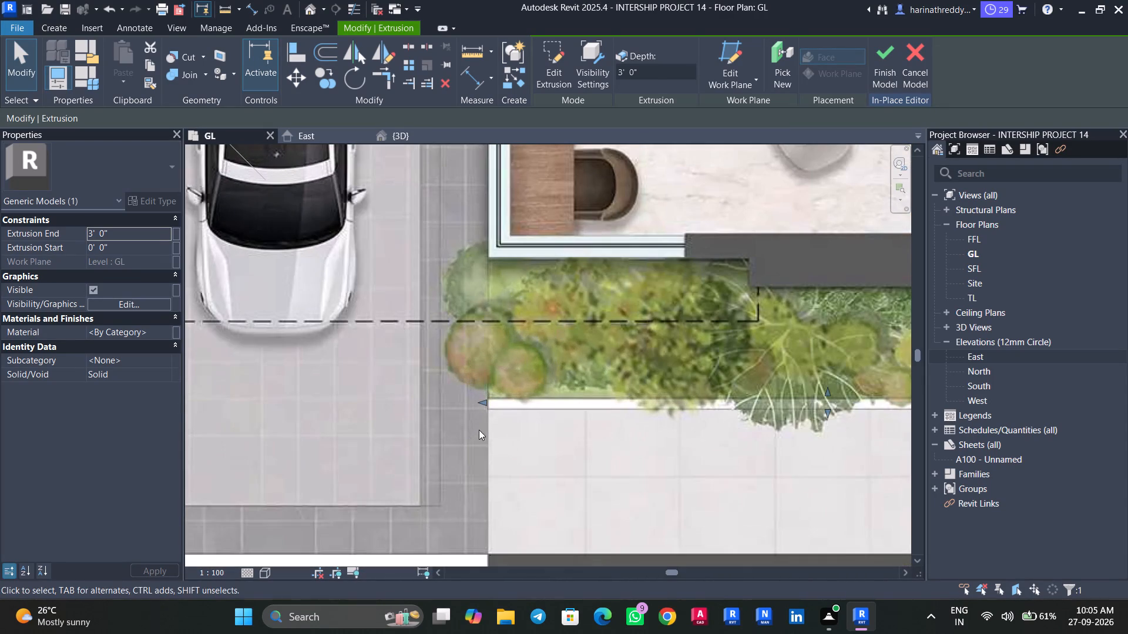
middle_drag(479, 431, 479, 480)
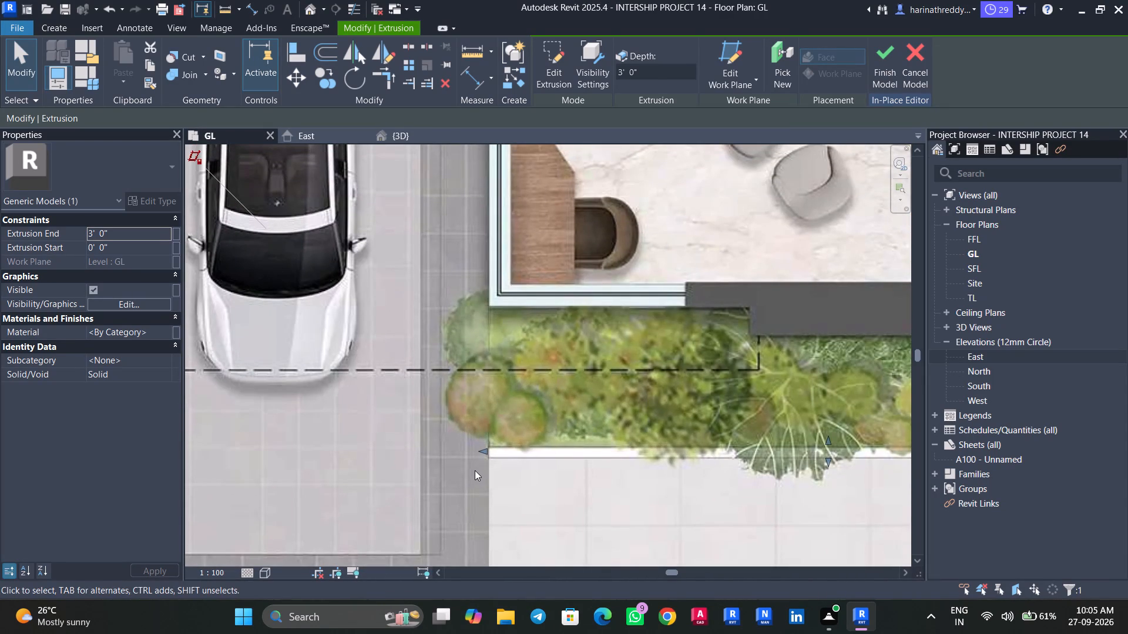
click(549, 81)
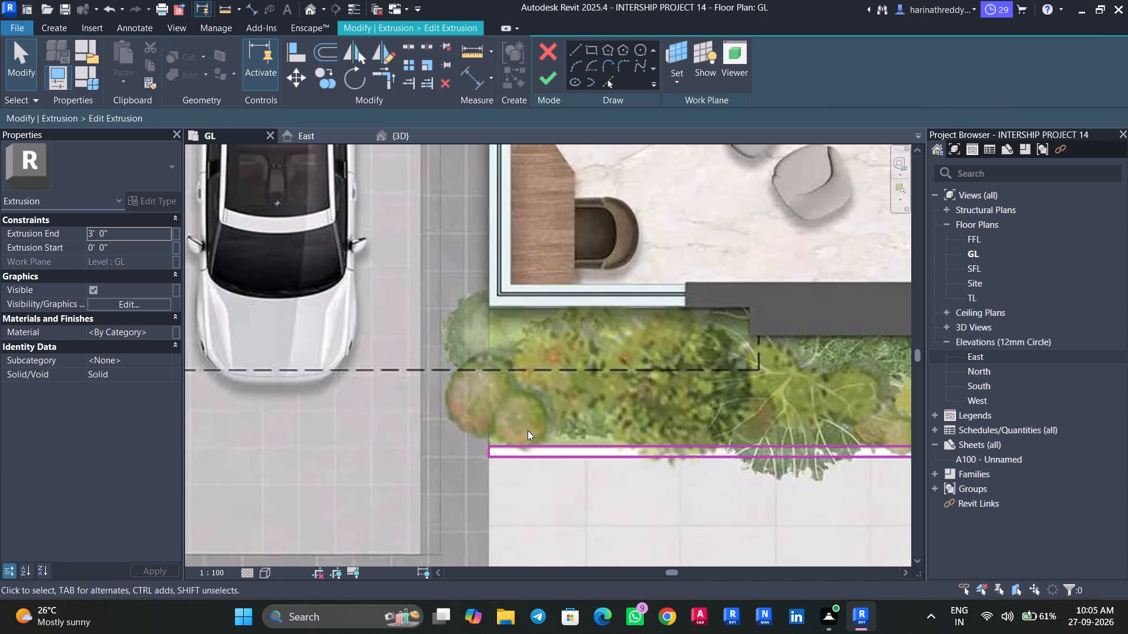
click(595, 48)
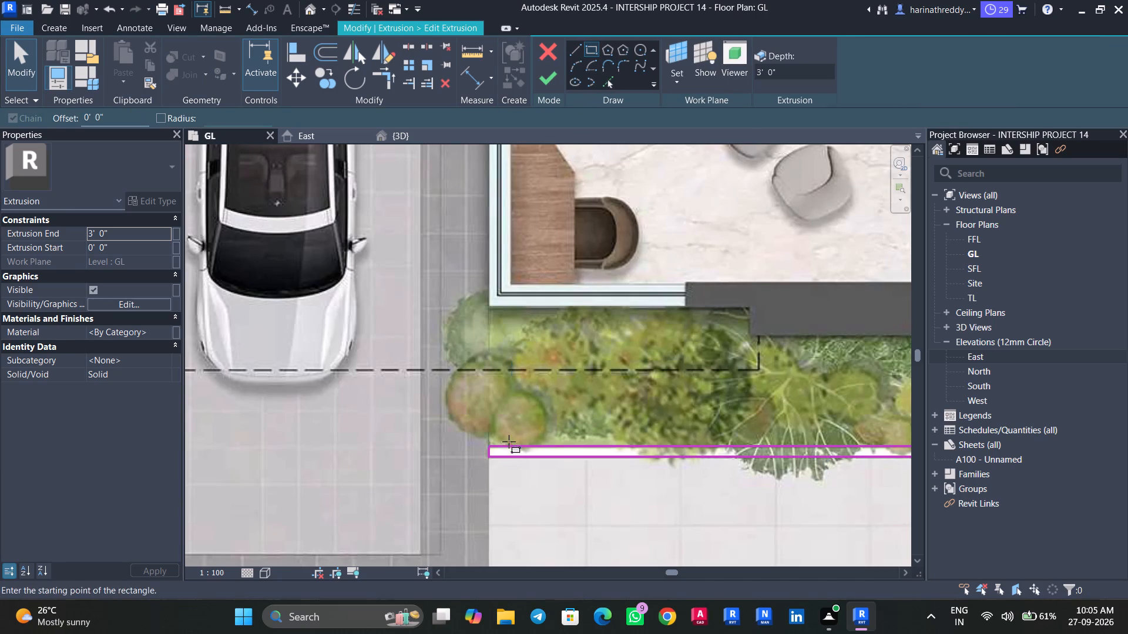
scroll(646, 399, down, 5)
scroll(555, 423, up, 5)
scroll(562, 420, down, 1)
scroll(562, 420, up, 1)
scroll(562, 420, down, 1)
scroll(562, 420, up, 1)
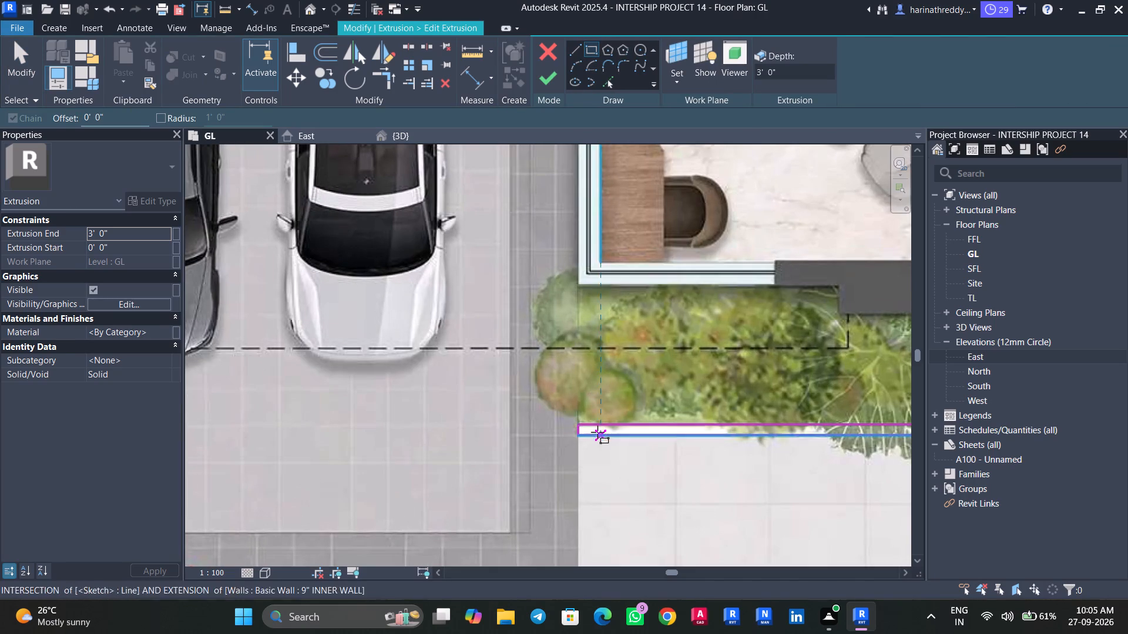
click(581, 424)
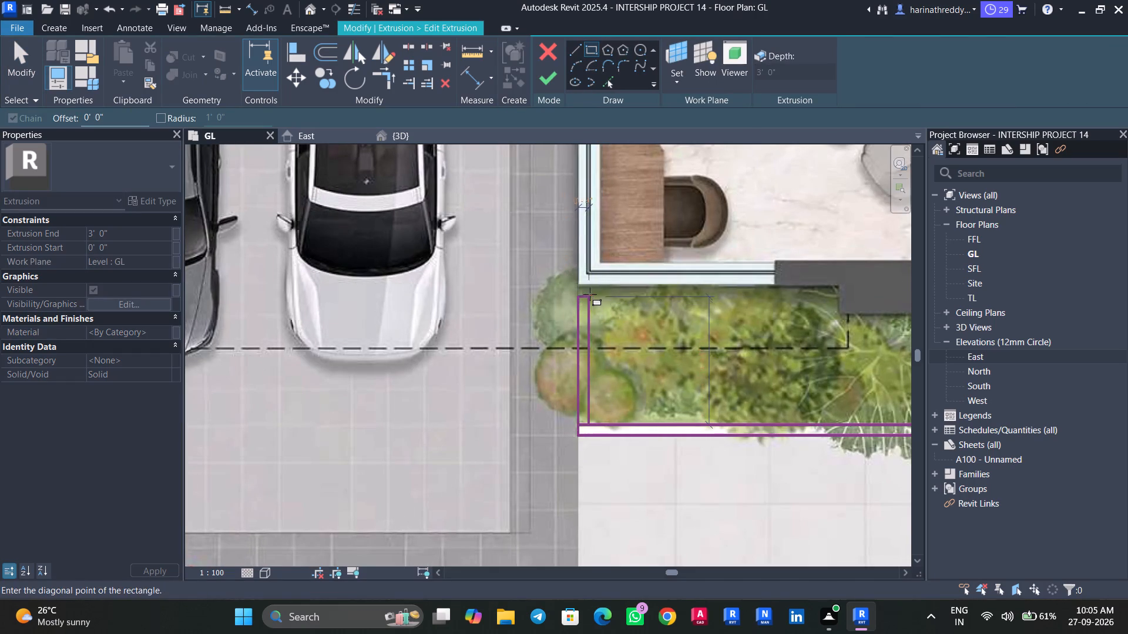
click(593, 288)
key(Escape)
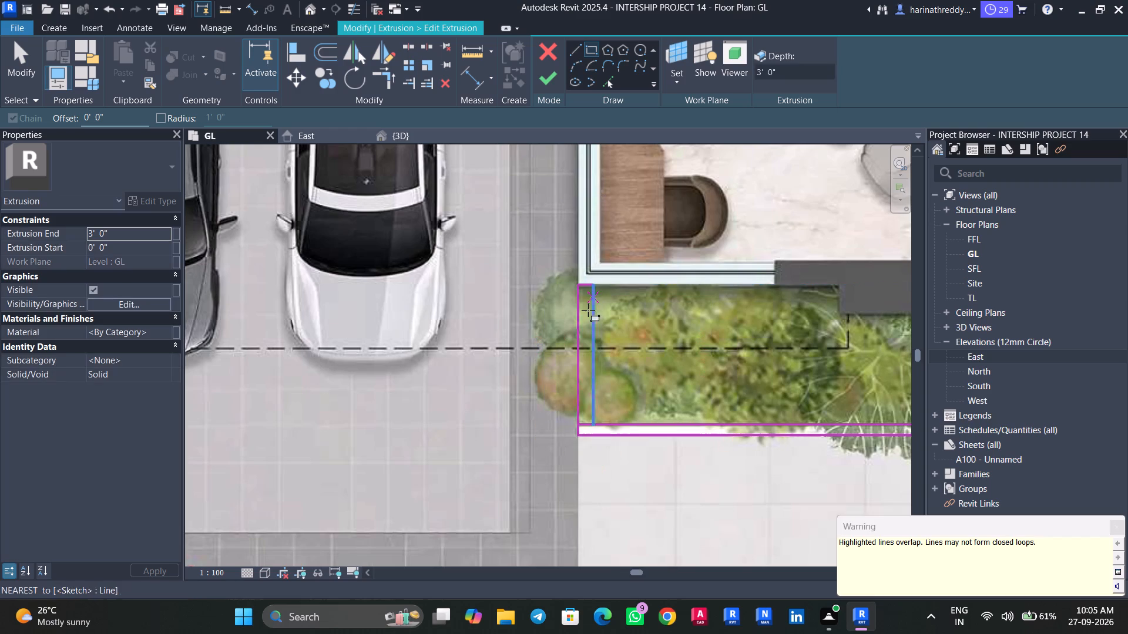
key(Escape)
key(Escape)
key(Escape)
click(573, 345)
scroll(575, 346, up, 5)
key(Escape)
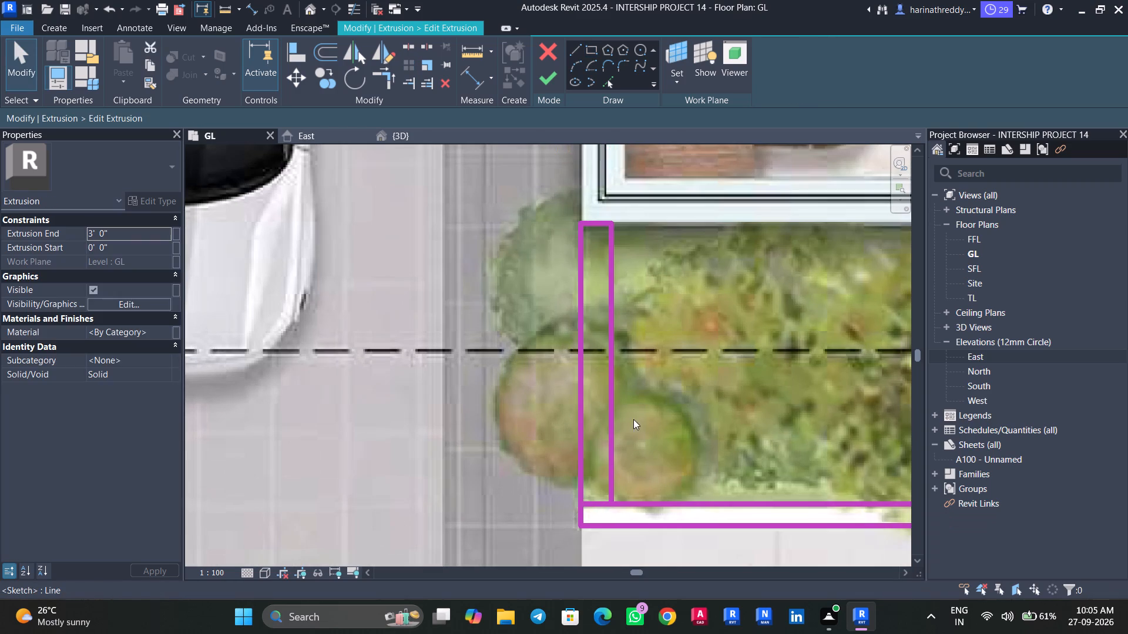
key(Escape)
Trim the planter border's inner line to the new rectangle's inner edge and delete the short overlapping line at their corner.
text(TR)
click(636, 507)
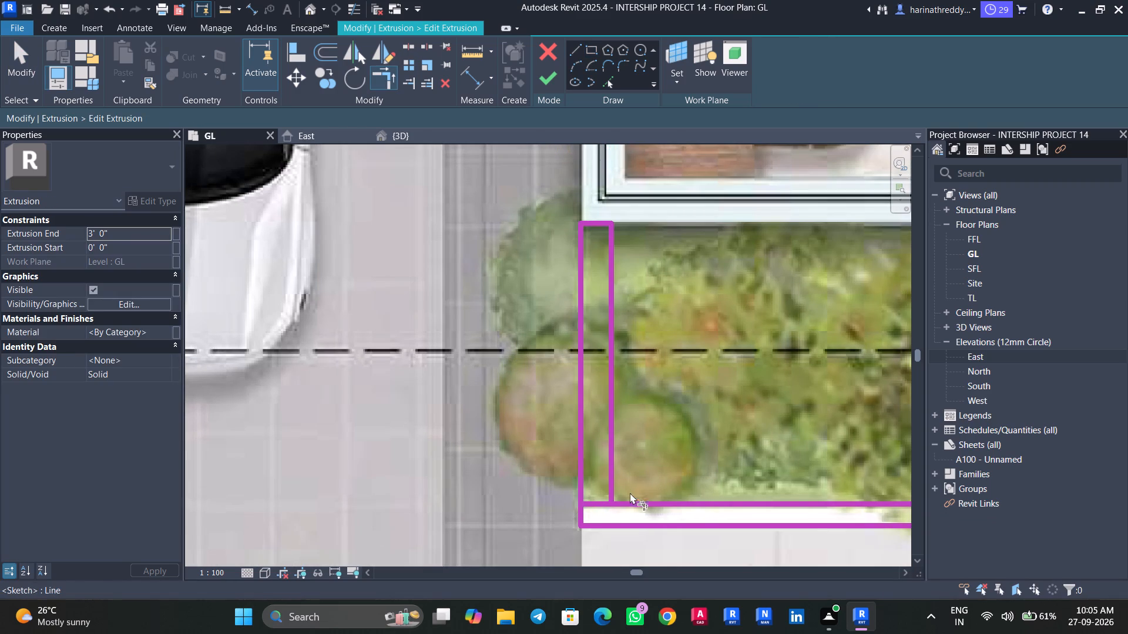
click(616, 478)
key(Escape)
key(Escape)
click(589, 505)
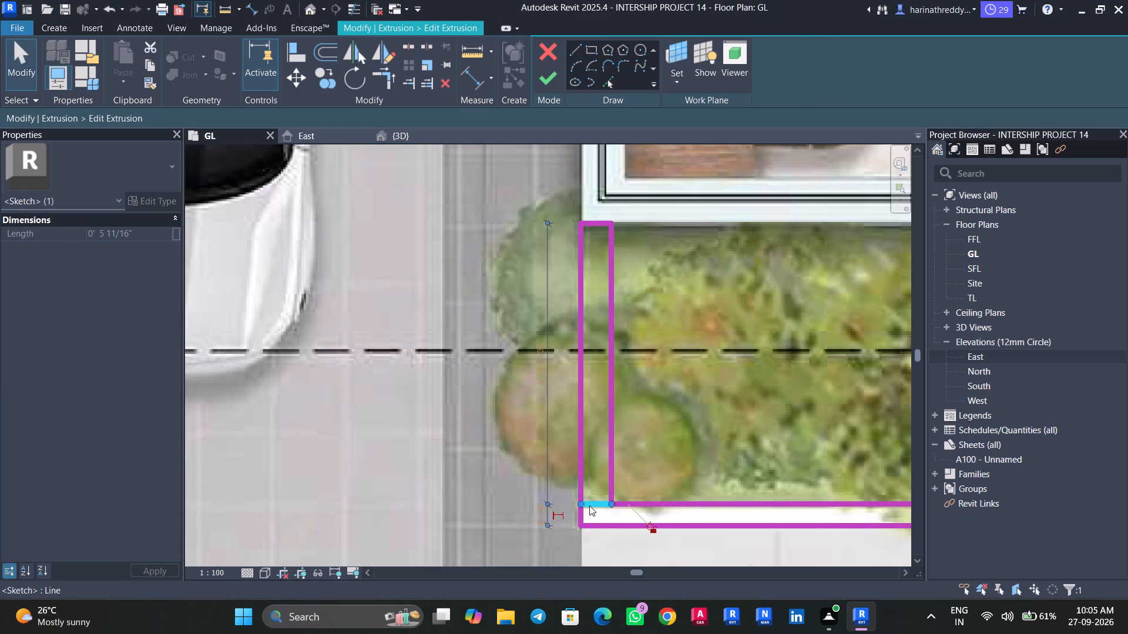
key(Delete)
Nudge the inner line of the planter's portico-side border slightly toward the portico to narrow the strip.
click(606, 433)
scroll(637, 439, down, 3)
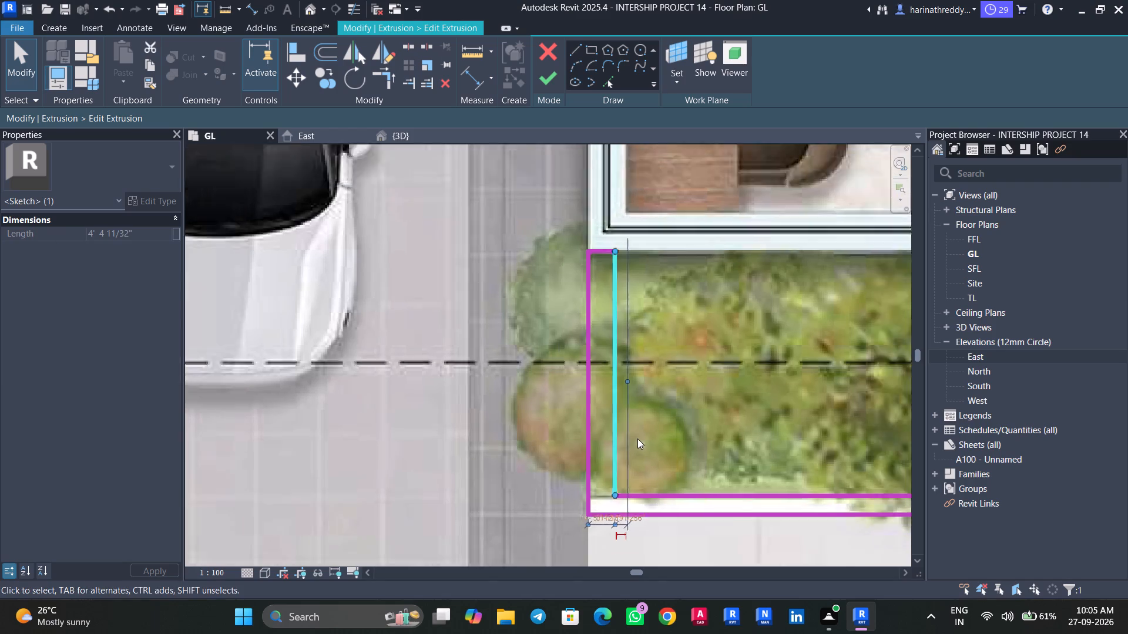
scroll(637, 439, down, 6)
middle_drag(667, 417, 676, 465)
scroll(637, 437, up, 7)
key(Left)
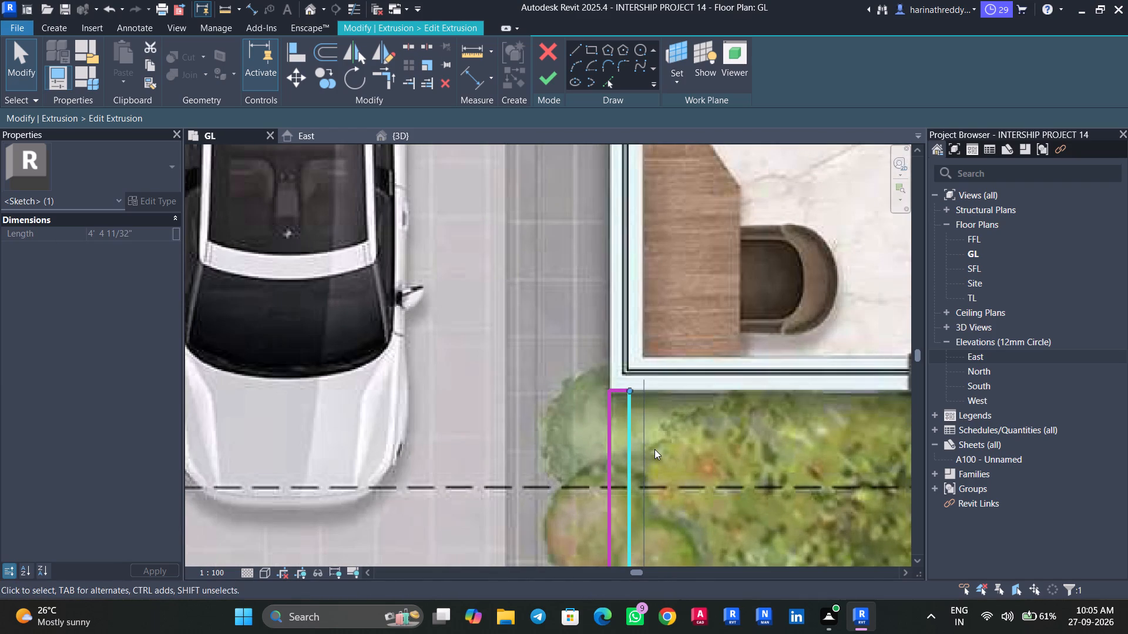
key(Left)
key(Left)
key(Right)
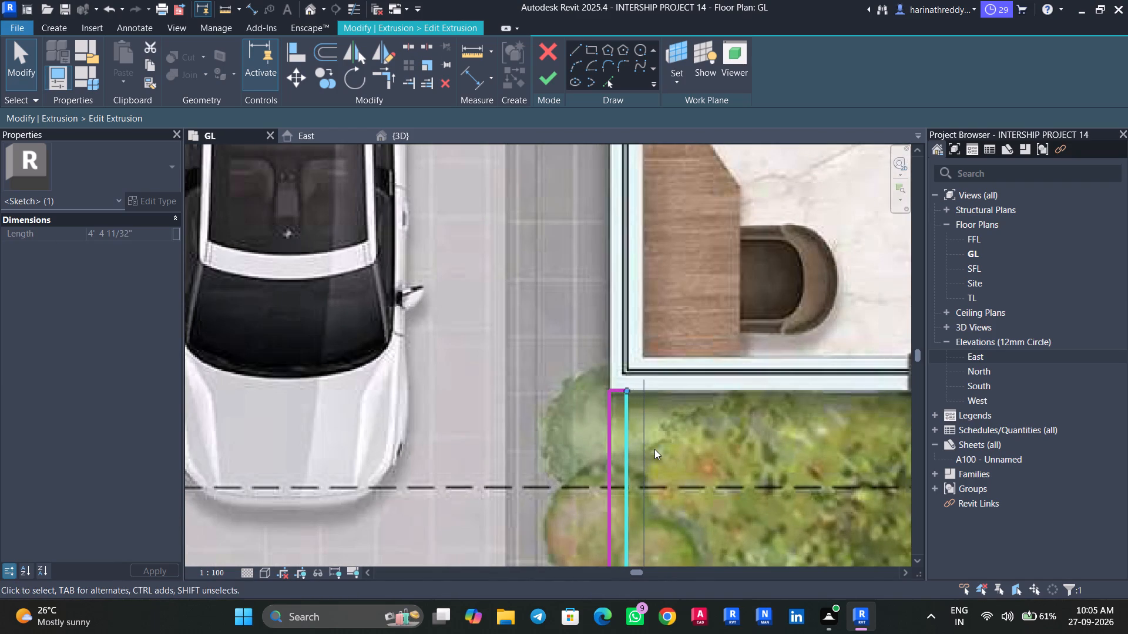
scroll(654, 449, down, 7)
key(Escape)
key(Escape)
key(Escape)
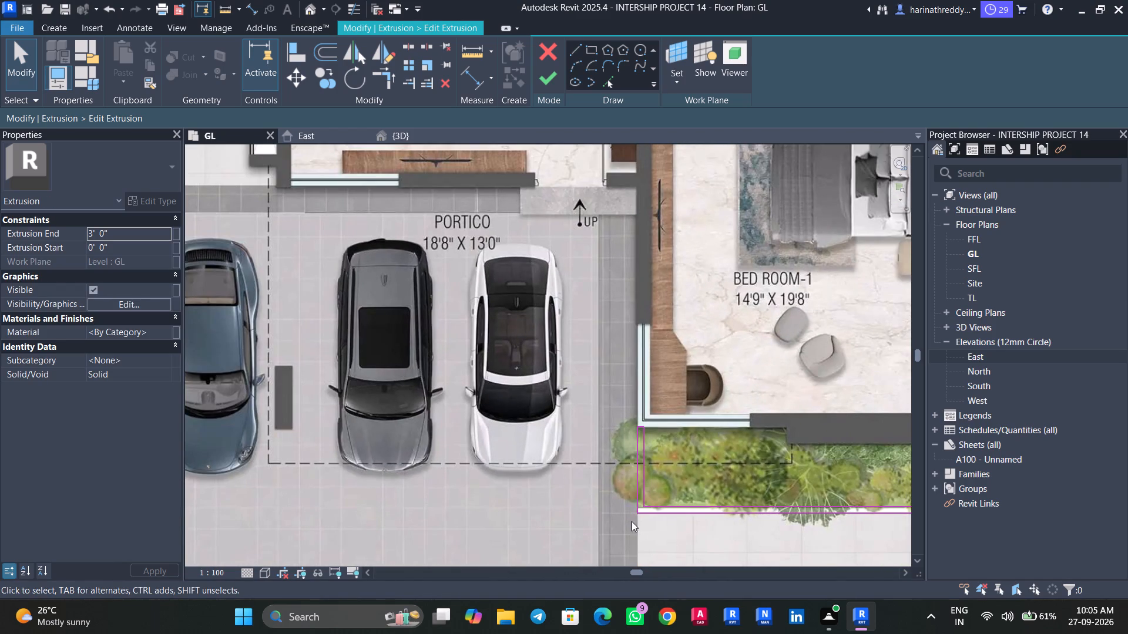
Check the border profile along the car-side planting strip and entrance corner, and finish the extrusion sketch.
scroll(638, 518, up, 8)
scroll(646, 494, down, 13)
middle_drag(530, 471, 673, 440)
middle_drag(672, 429, 672, 380)
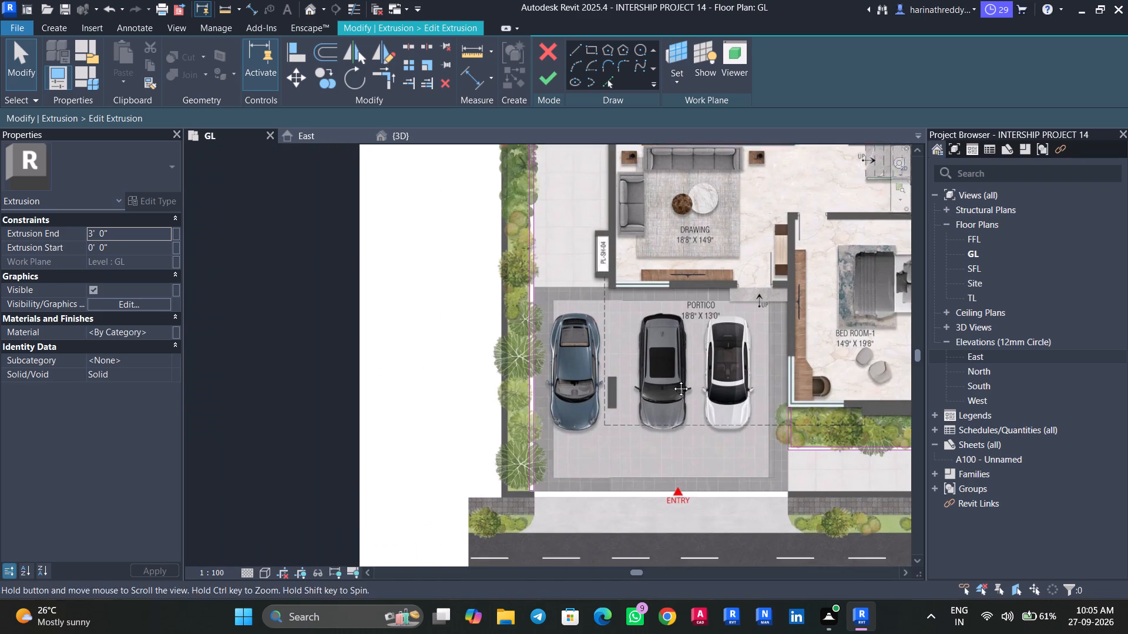
middle_drag(672, 380, 672, 323)
scroll(536, 396, up, 7)
scroll(533, 408, down, 1)
scroll(533, 408, up, 8)
scroll(609, 386, down, 8)
middle_drag(642, 349, 639, 393)
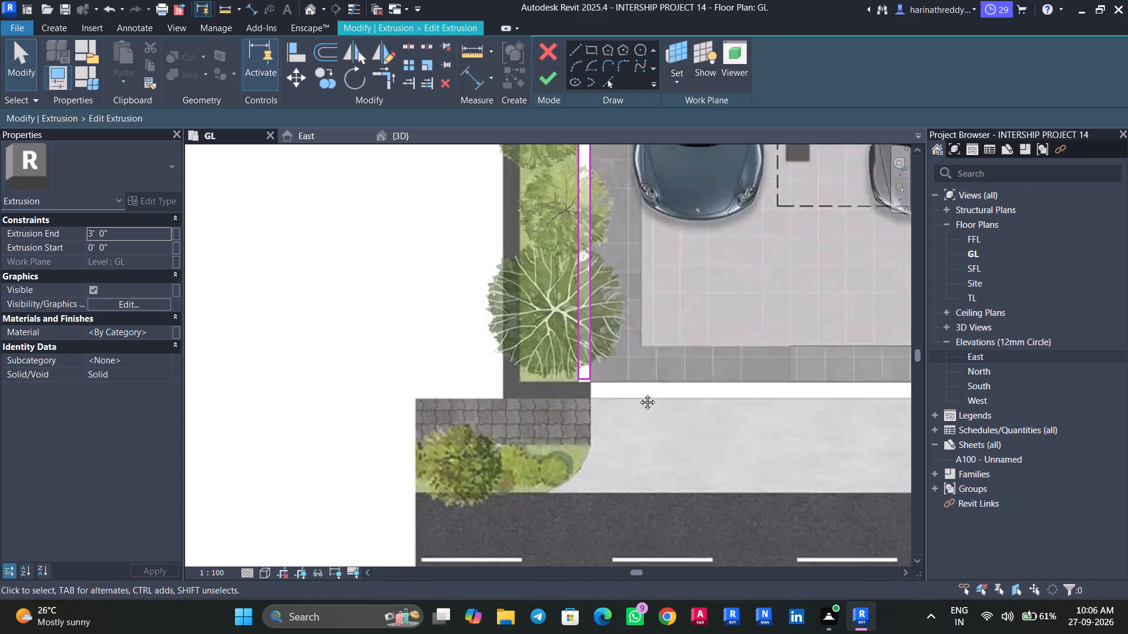
middle_drag(639, 393, 612, 481)
scroll(631, 384, down, 6)
middle_drag(634, 376, 605, 504)
middle_drag(640, 402, 632, 438)
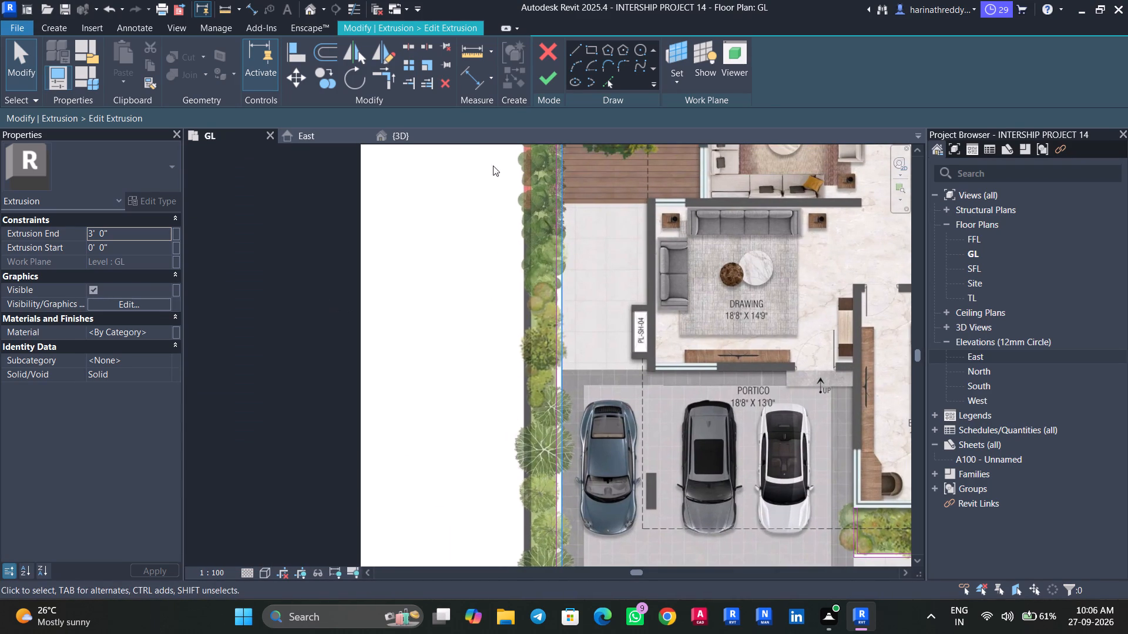
click(550, 83)
Start a new extrusion and sketch a thin rectangle across the ENTRY opening, spanning between the two boundary wall ends.
middle_drag(622, 395, 586, 131)
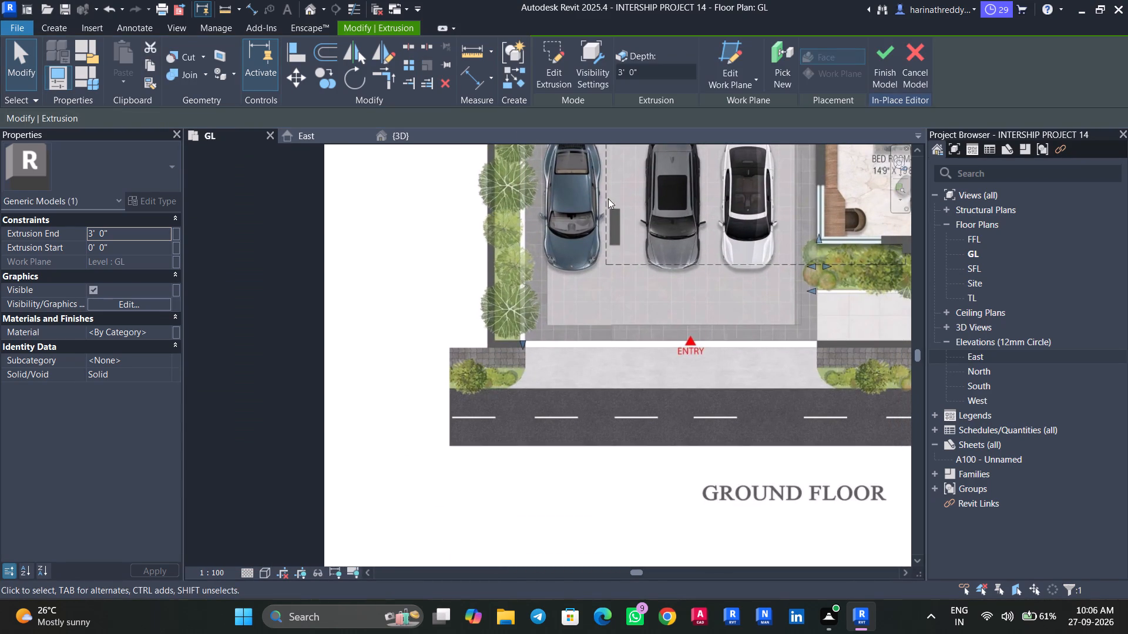
scroll(573, 336, up, 4)
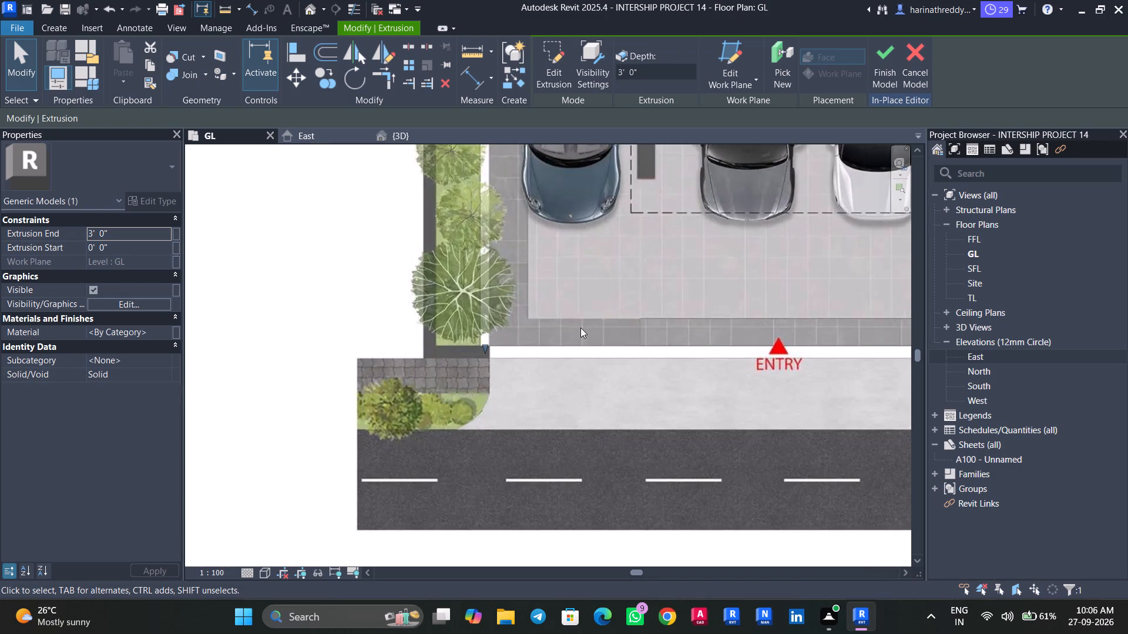
key(Escape)
click(49, 26)
click(122, 65)
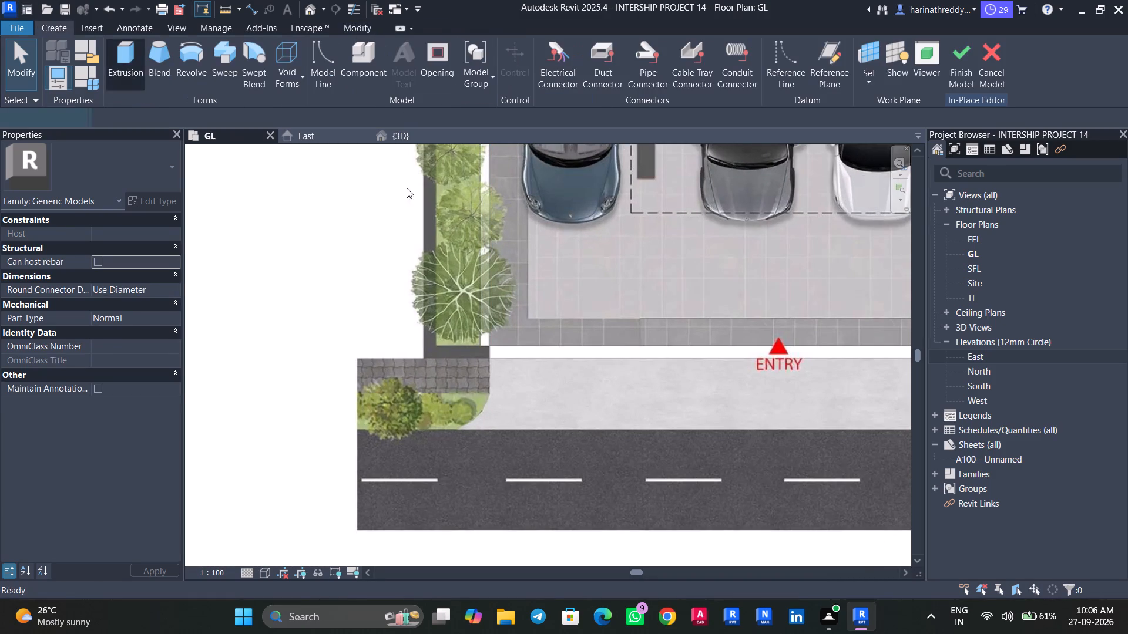
click(587, 55)
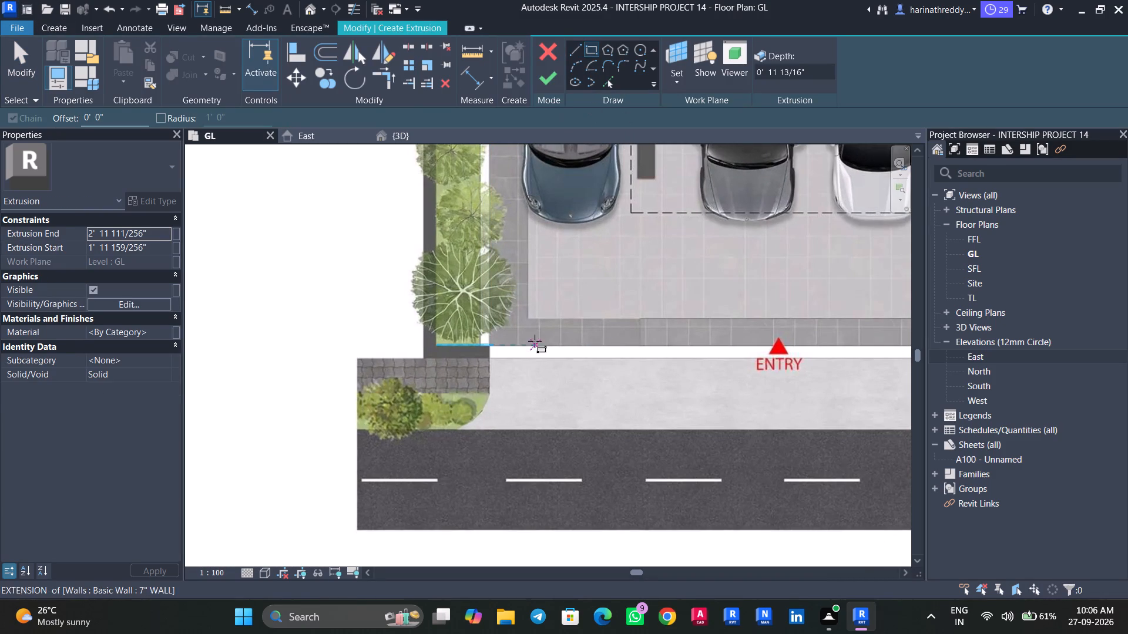
scroll(492, 349, up, 1)
scroll(492, 349, down, 1)
scroll(492, 349, up, 3)
middle_drag(529, 360, 341, 367)
scroll(325, 364, up, 4)
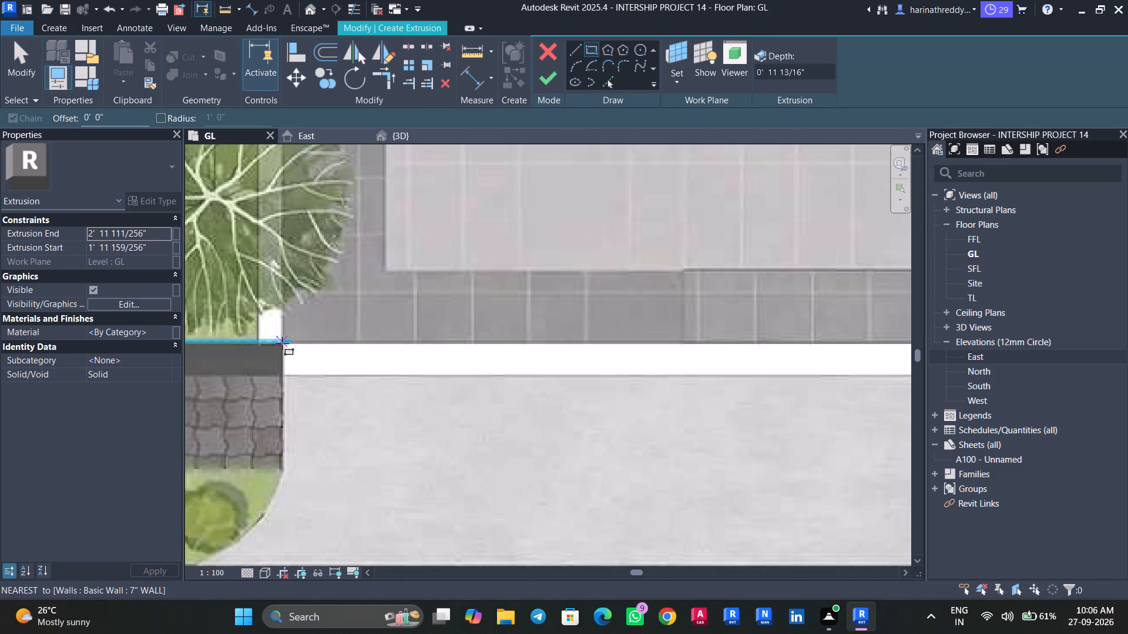
scroll(286, 360, up, 2)
scroll(286, 360, down, 1)
scroll(286, 360, up, 7)
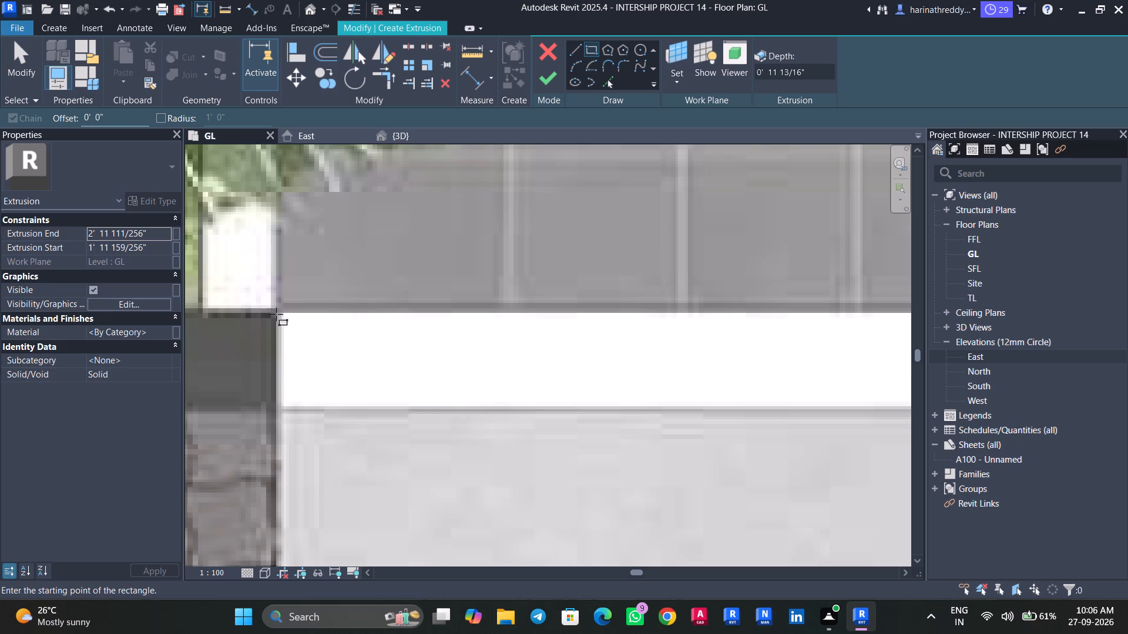
click(275, 313)
middle_drag(431, 394, 166, 366)
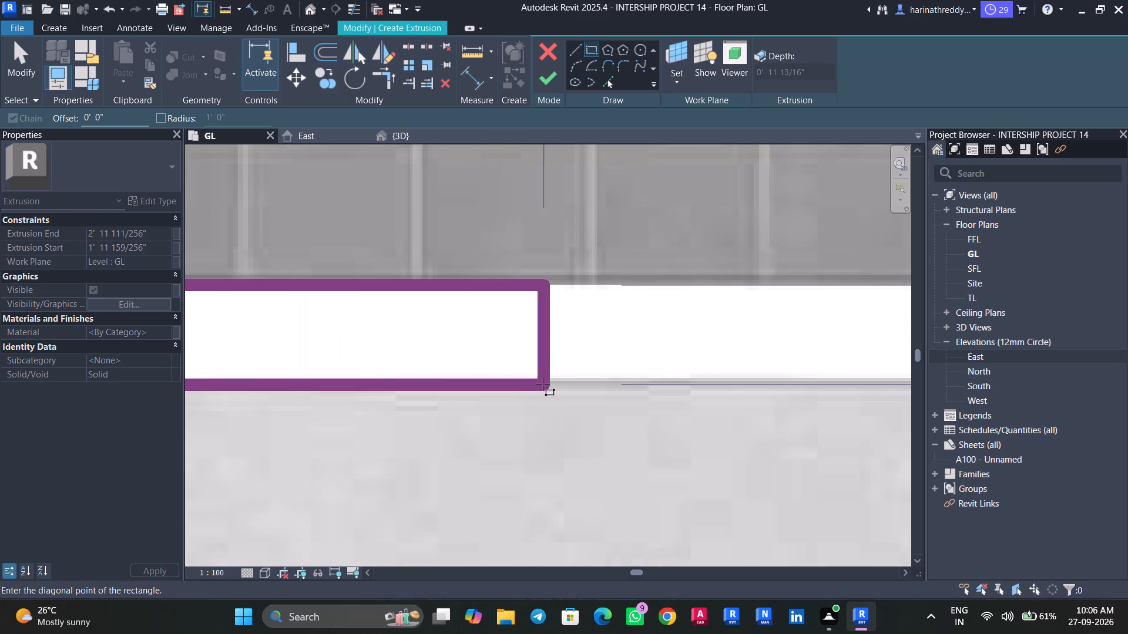
middle_drag(538, 384, 127, 301)
middle_drag(570, 288, 163, 288)
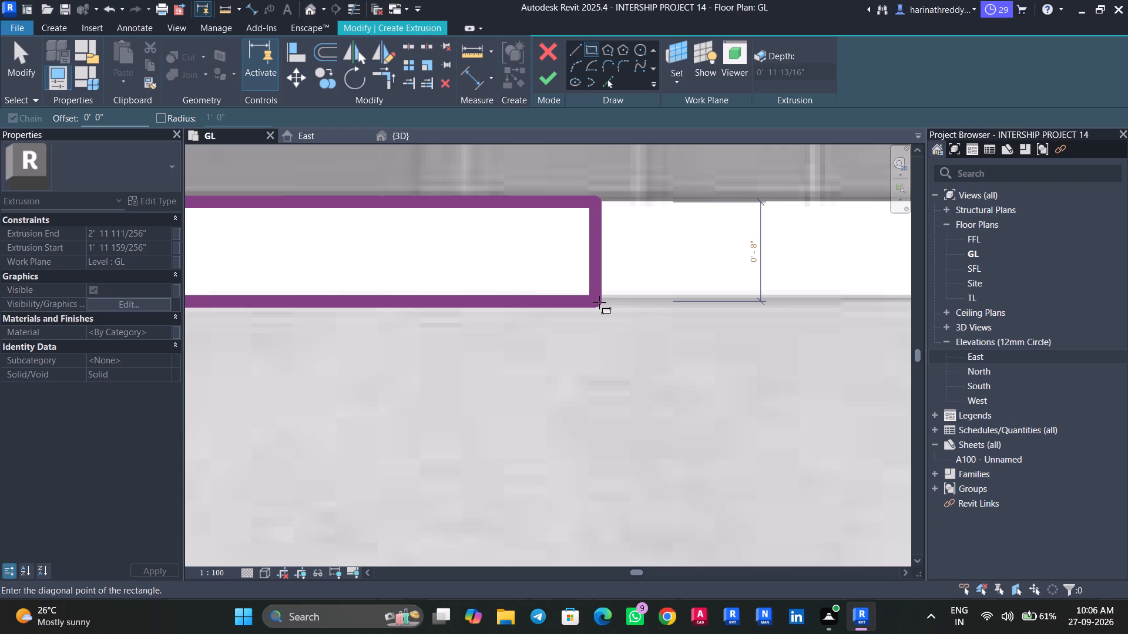
middle_drag(686, 294, 424, 306)
scroll(590, 332, down, 5)
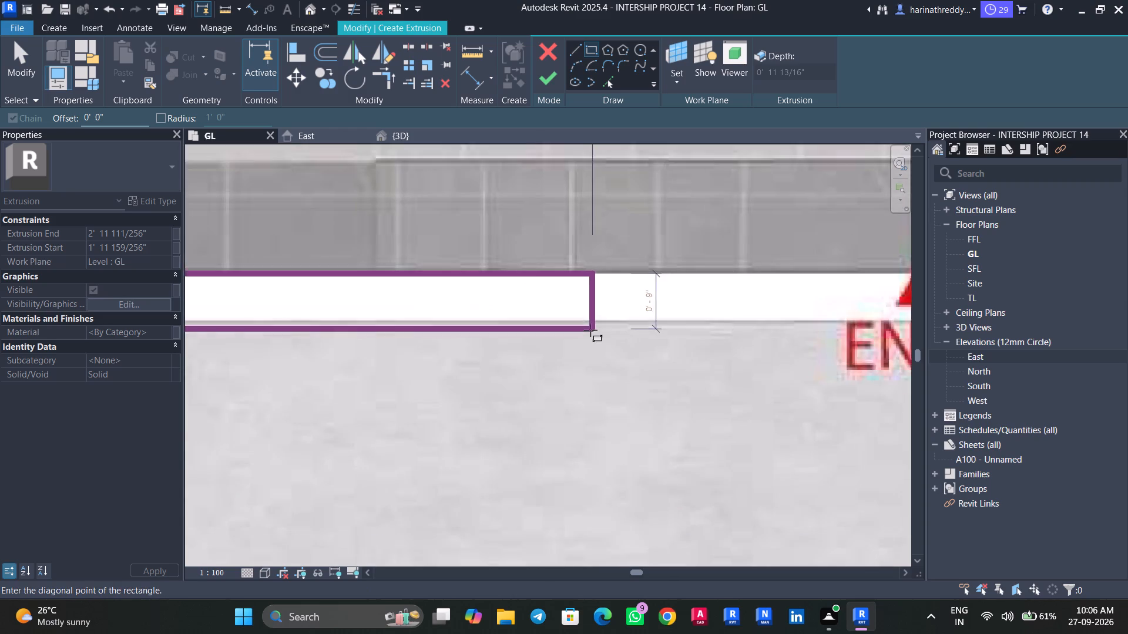
scroll(590, 330, down, 3)
middle_drag(622, 335, 458, 361)
middle_drag(668, 358, 387, 346)
middle_drag(661, 348, 388, 346)
middle_drag(671, 349, 516, 349)
scroll(534, 334, up, 9)
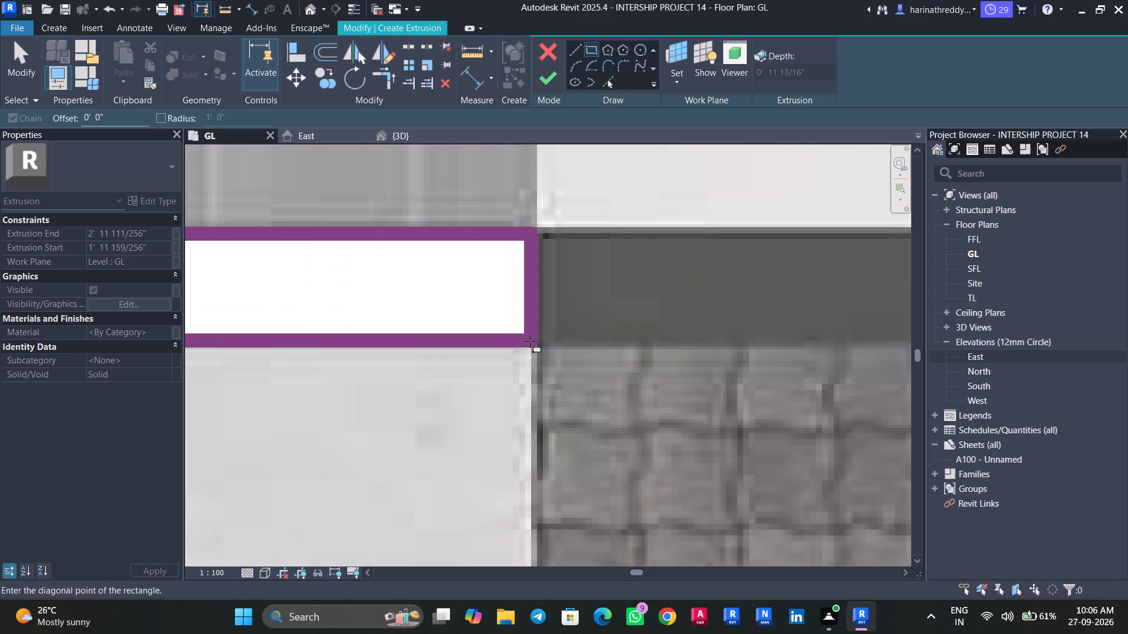
click(530, 341)
key(Escape)
key(Escape)
key(Escape)
Set the entrance strip's extrusion start to 0 and end to 0.3', and finish the extrusion sketch.
scroll(493, 371, down, 8)
middle_drag(444, 388, 673, 379)
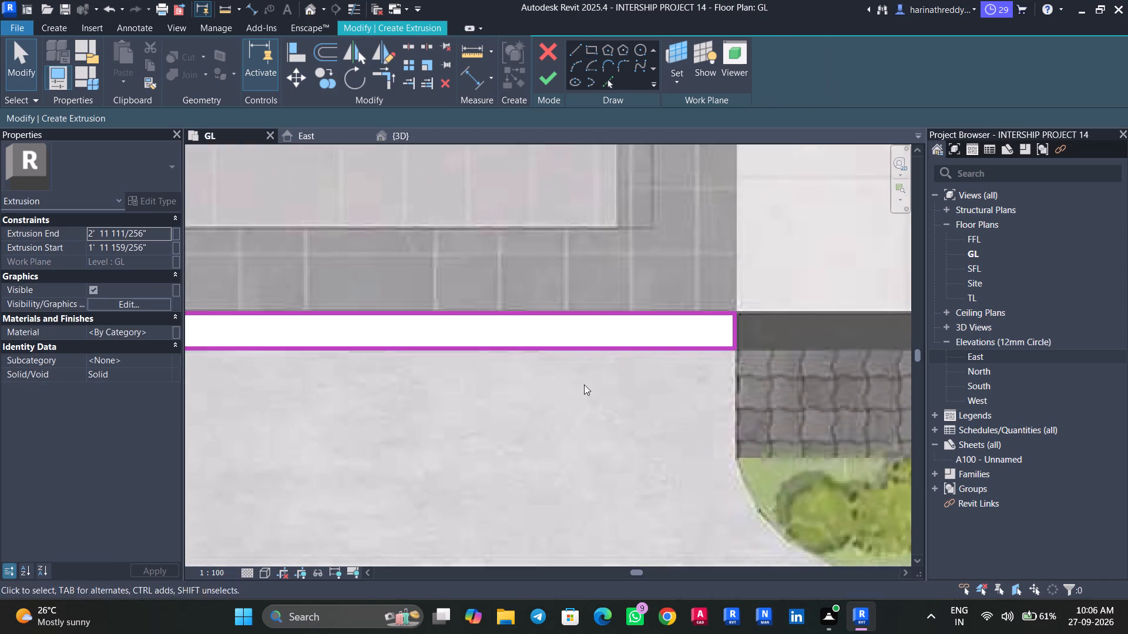
middle_drag(528, 396, 550, 400)
scroll(539, 399, down, 3)
middle_drag(558, 403, 693, 410)
scroll(639, 399, down, 9)
middle_drag(576, 420, 639, 420)
scroll(565, 414, up, 10)
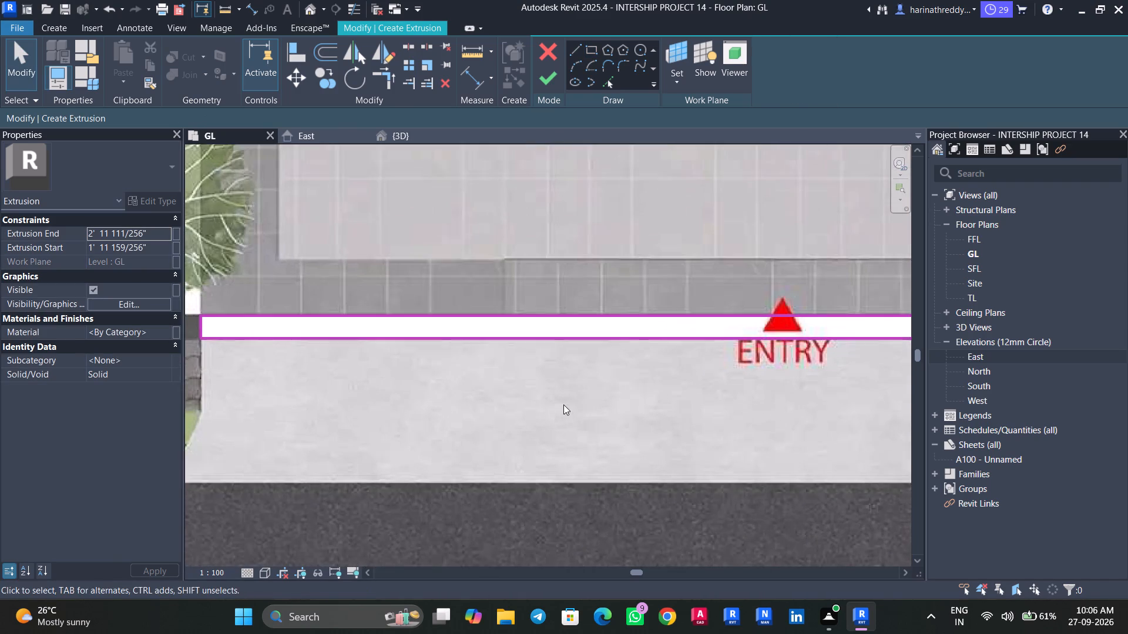
click(163, 247)
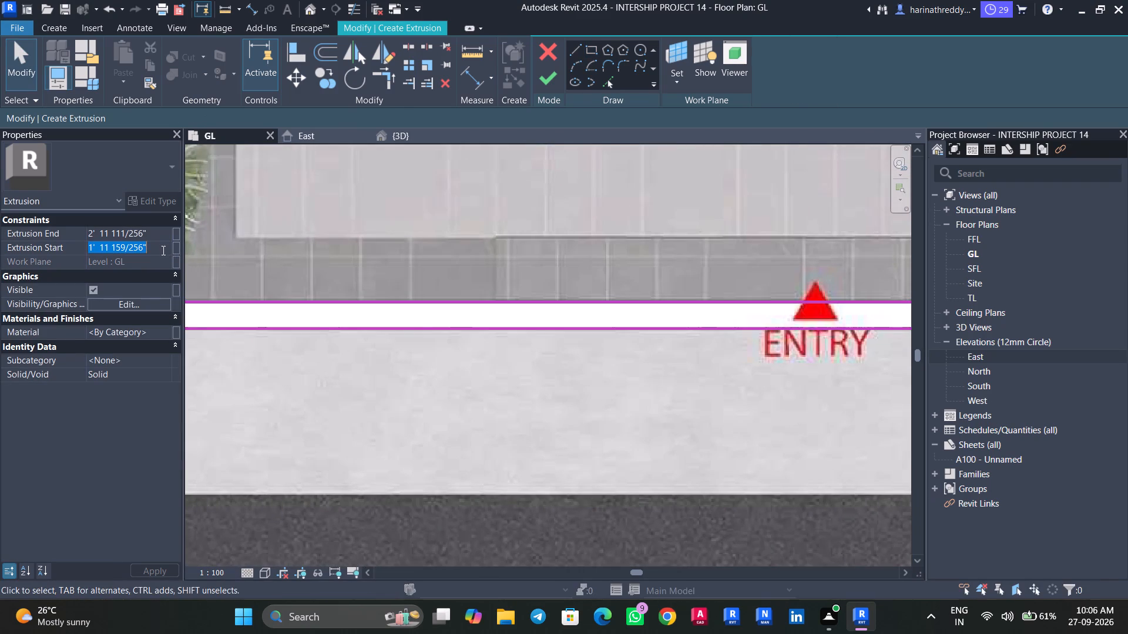
key(0)
click(164, 240)
key(1)
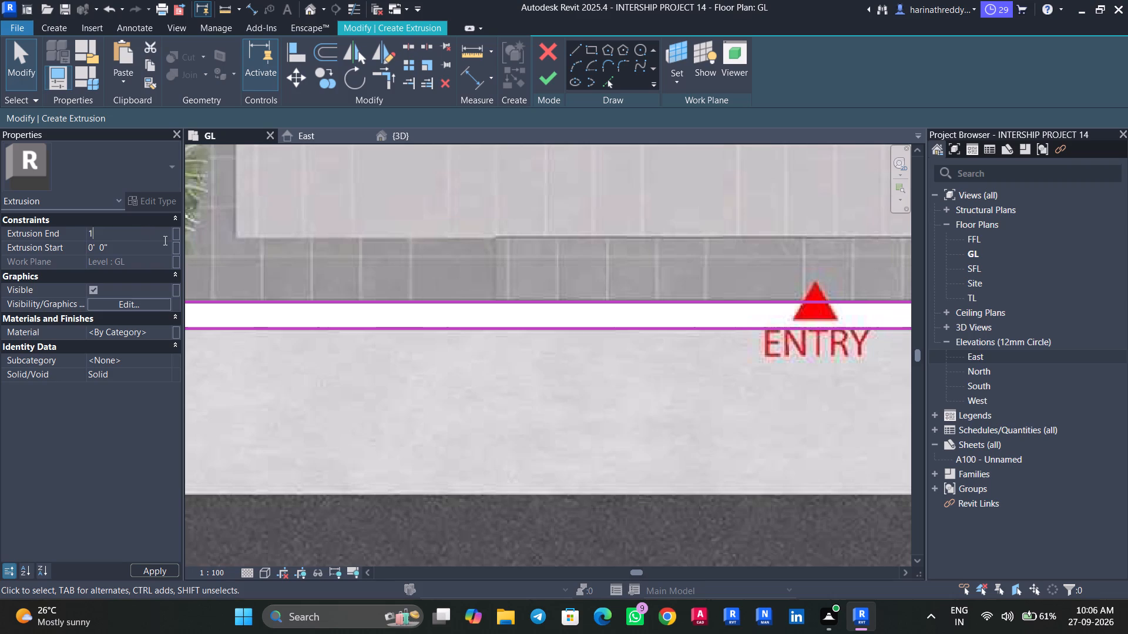
key(BackSpace)
key(BackSpace)
text(0.)
key(1)
key(BackSpace)
key(3)
key(apostrophe)
key(Return)
scroll(370, 323, down, 6)
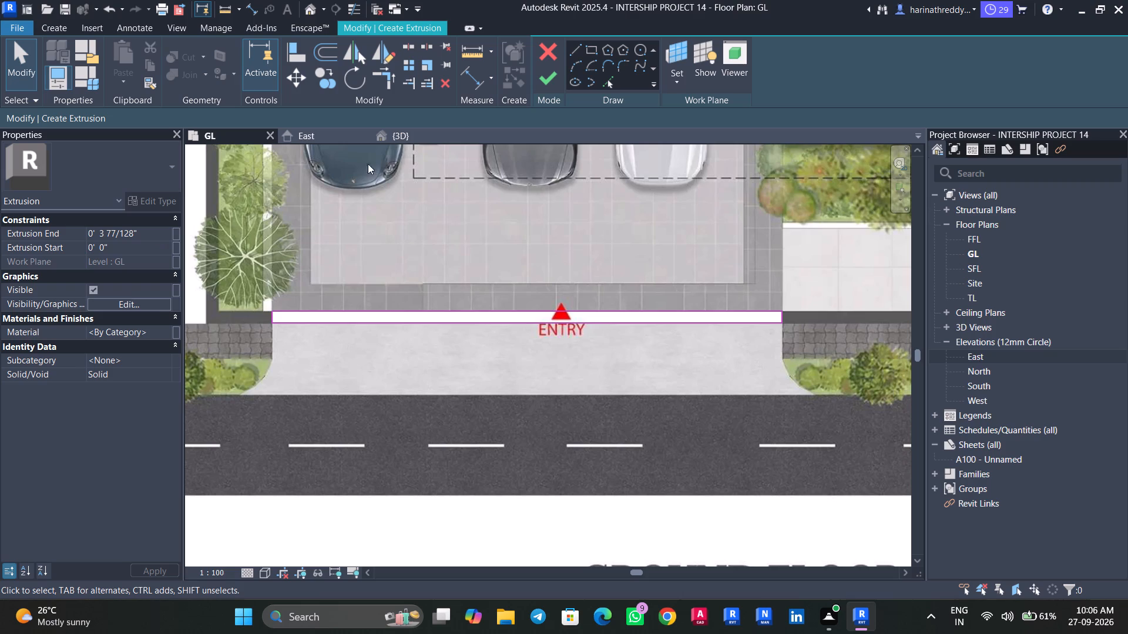
click(537, 86)
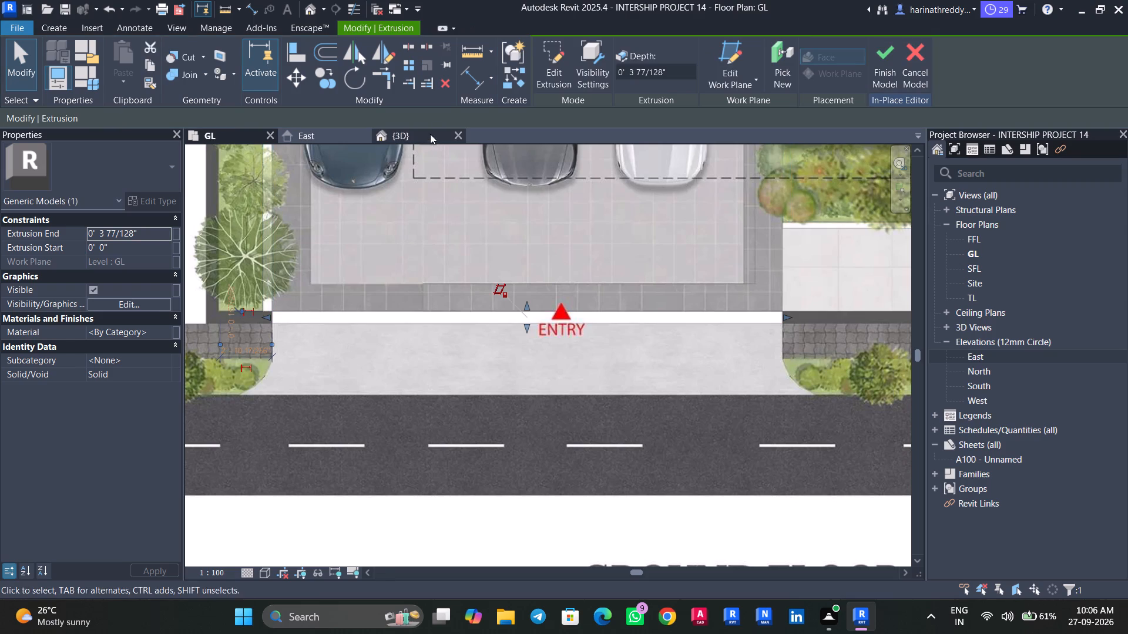
Examine the entrance strip and the raised planting borders in the 3D view.
click(430, 134)
scroll(531, 348, down, 4)
key(Escape)
key(Escape)
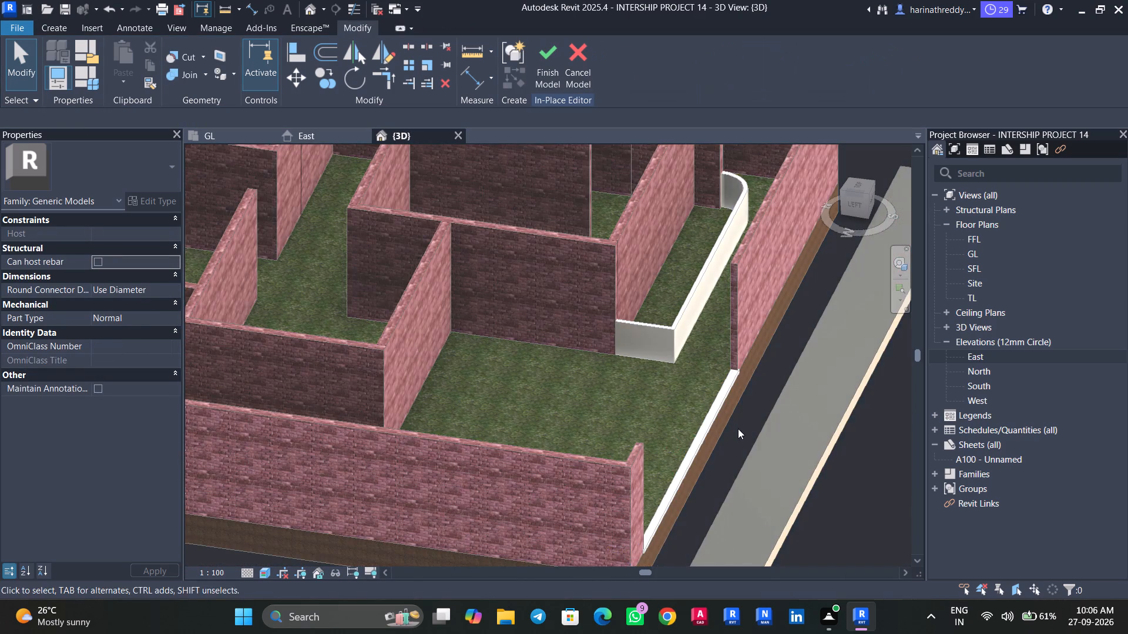
shift+middle_drag(723, 425, 707, 447)
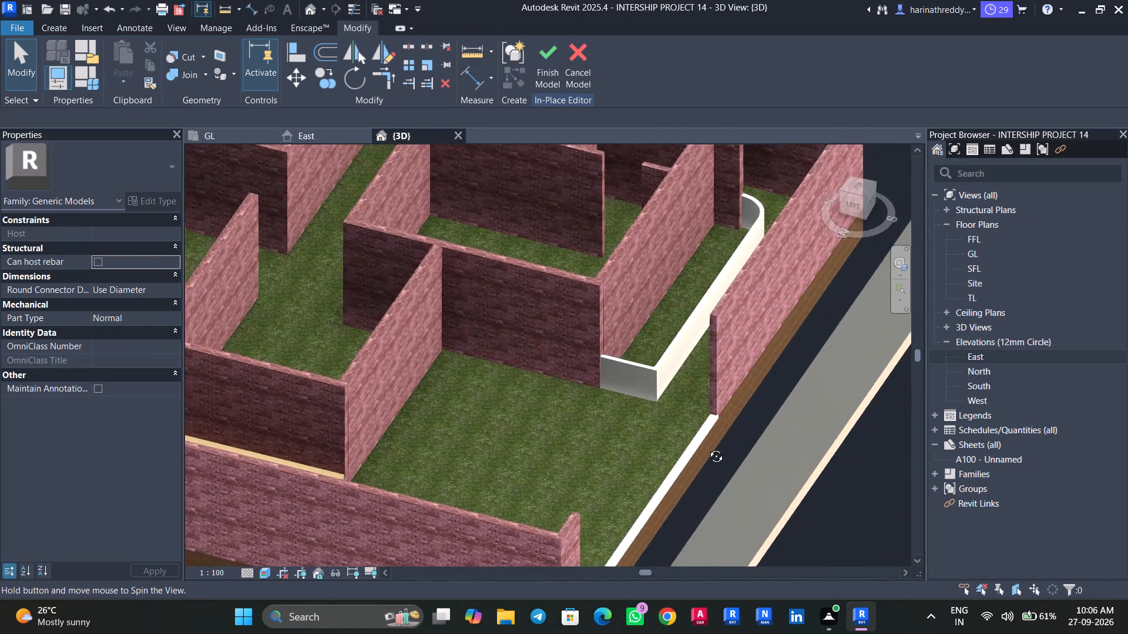
shift+middle_drag(707, 447, 707, 448)
scroll(581, 439, down, 8)
shift+scroll(580, 437, up, 1)
shift+middle_drag(573, 444, 350, 498)
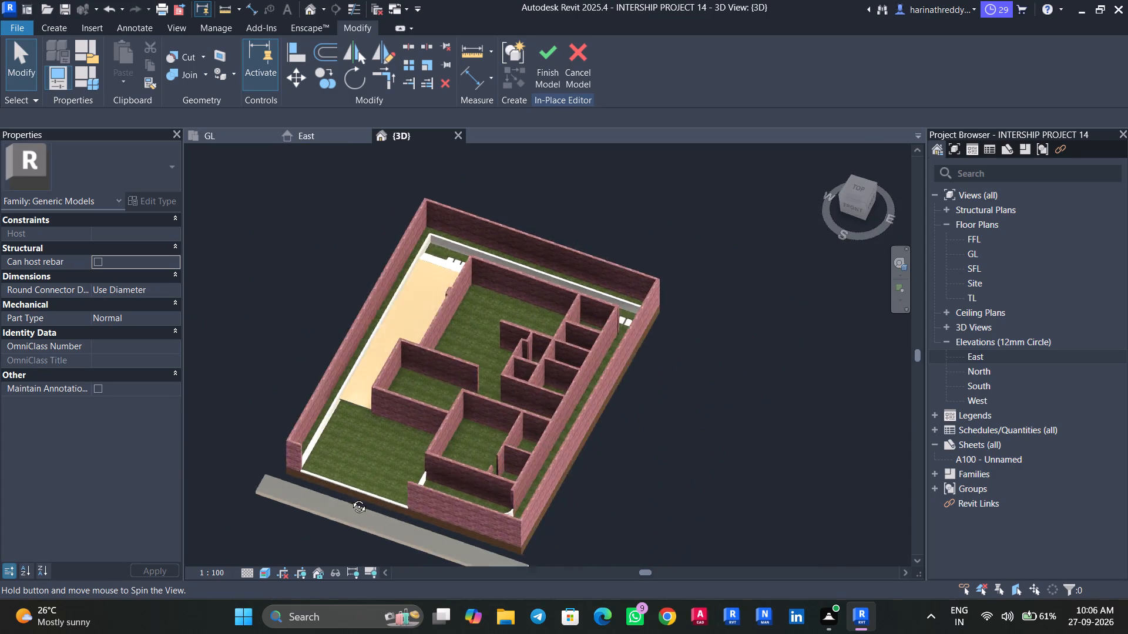
shift+middle_drag(350, 498, 349, 465)
scroll(335, 418, up, 9)
middle_drag(337, 422, 394, 508)
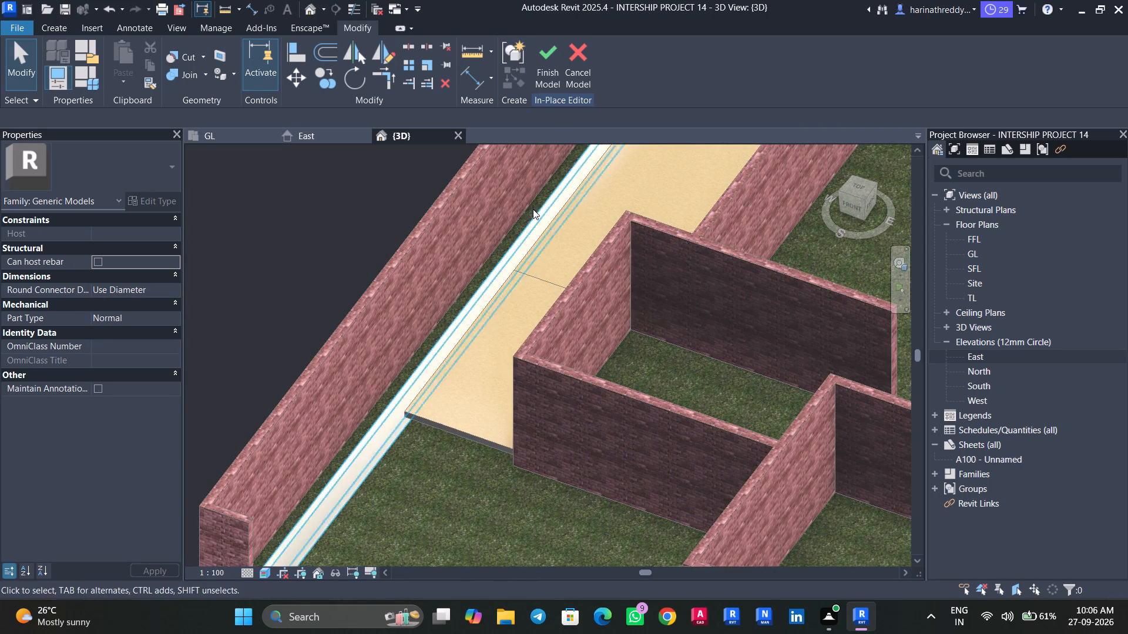
Finish the in-place model containing the planting borders and entrance strip.
click(546, 66)
scroll(479, 389, down, 5)
shift+middle_drag(428, 468, 488, 495)
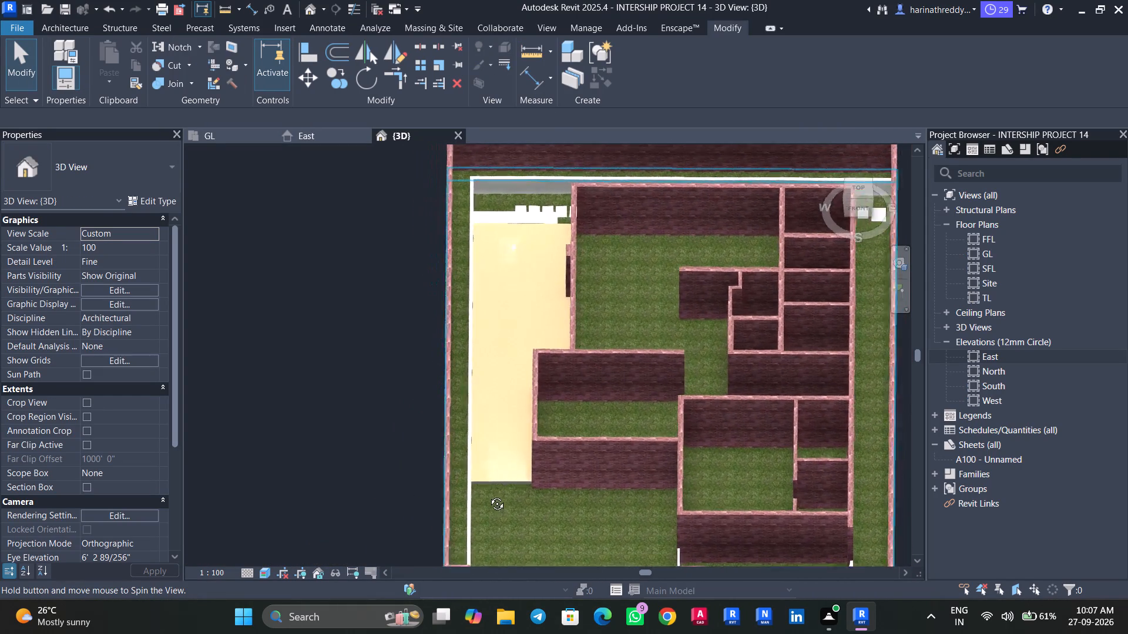
shift+middle_drag(488, 495, 471, 490)
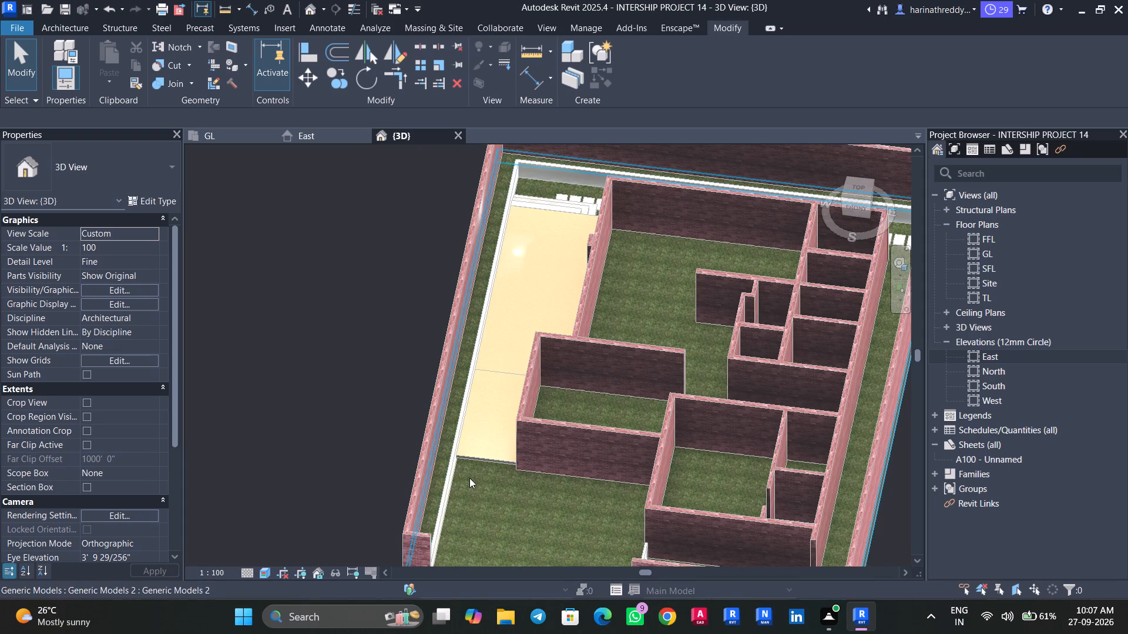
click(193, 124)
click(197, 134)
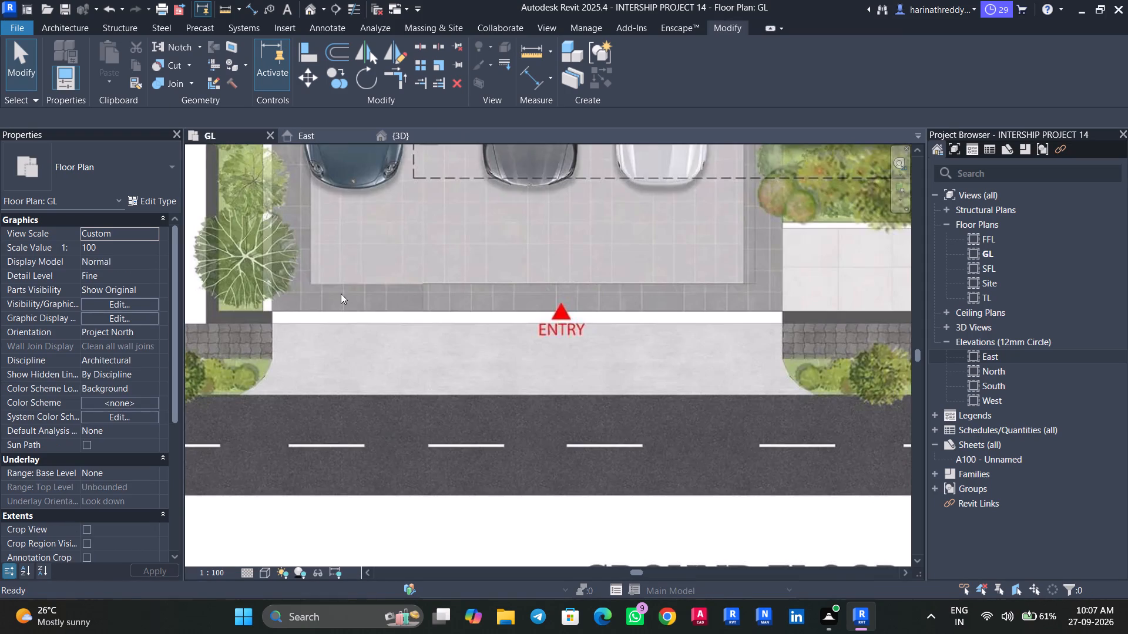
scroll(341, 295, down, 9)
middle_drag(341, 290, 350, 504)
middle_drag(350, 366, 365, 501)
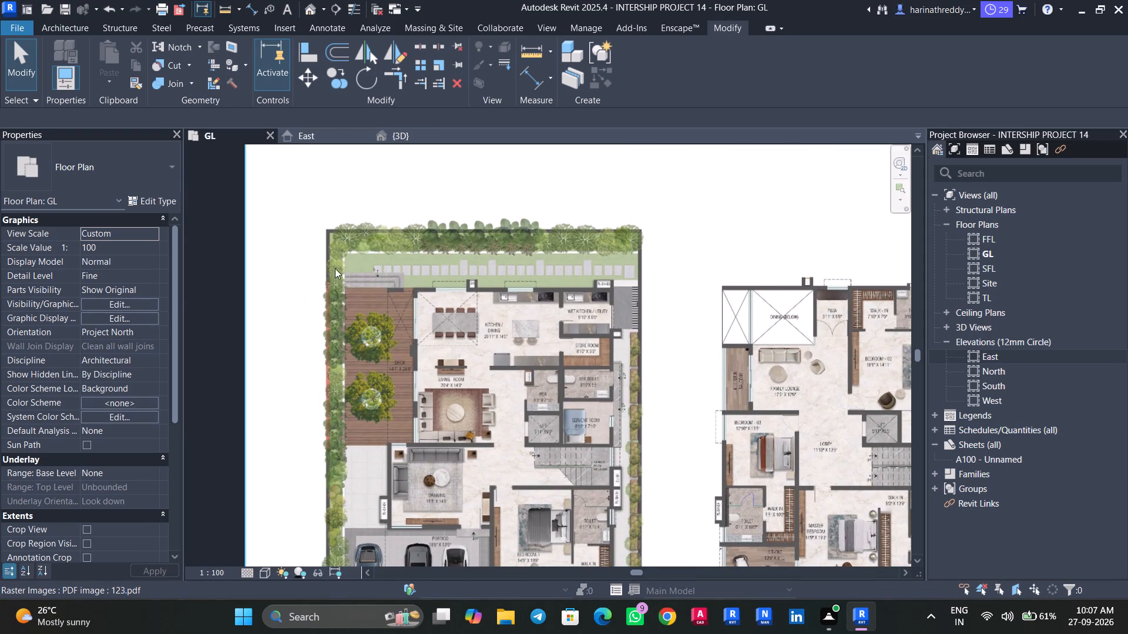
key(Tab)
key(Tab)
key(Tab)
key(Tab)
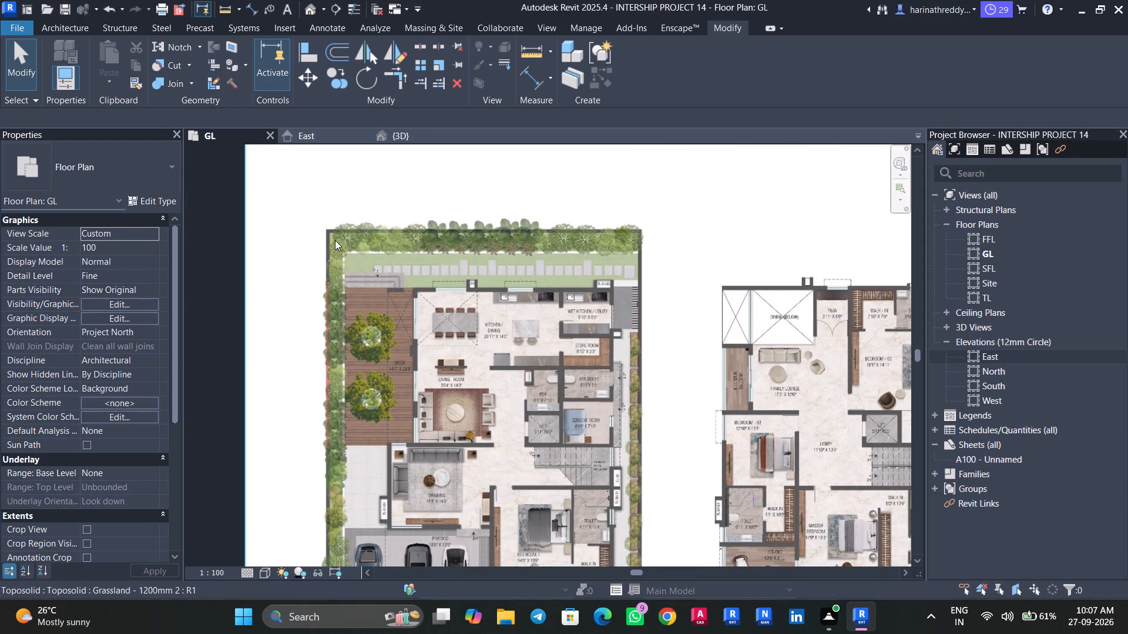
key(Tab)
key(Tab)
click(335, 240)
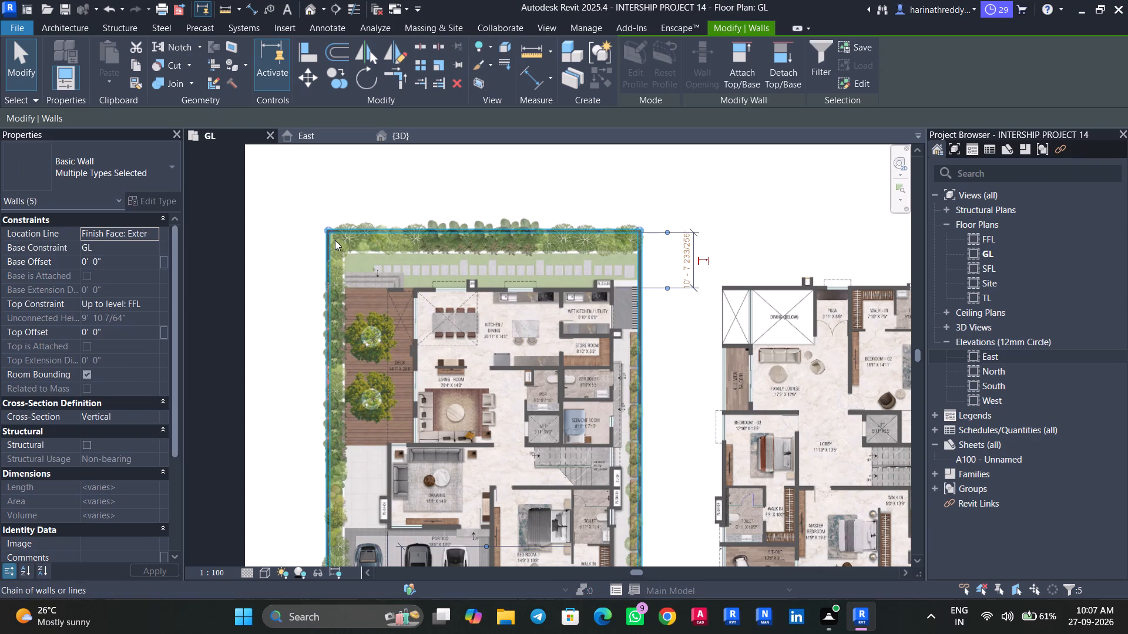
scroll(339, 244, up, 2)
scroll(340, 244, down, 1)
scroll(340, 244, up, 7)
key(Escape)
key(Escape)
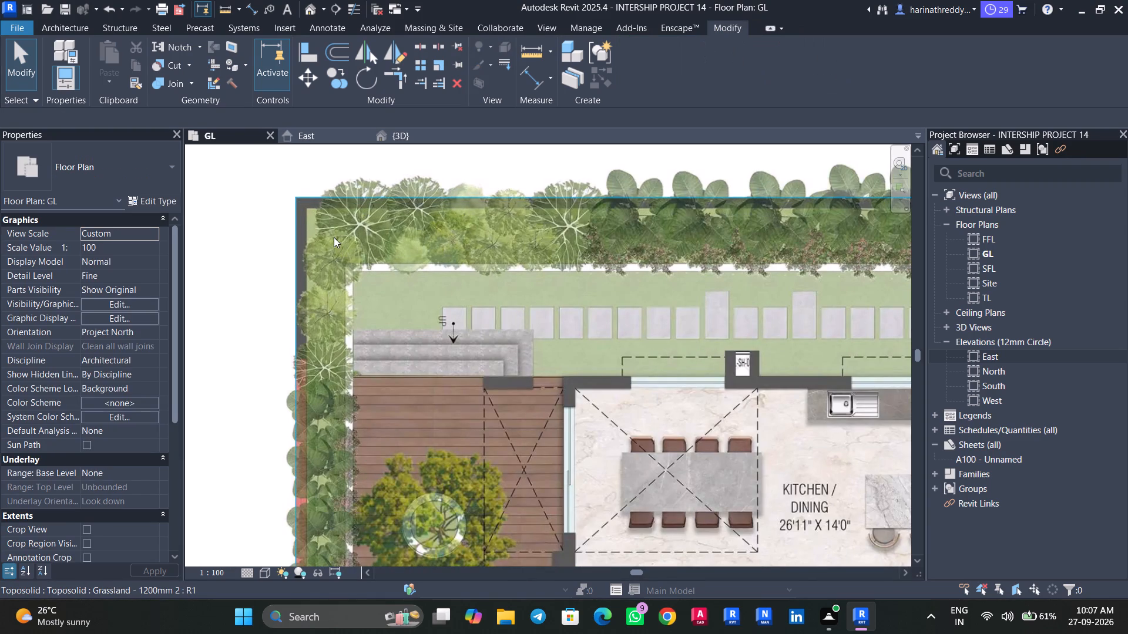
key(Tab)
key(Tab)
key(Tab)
Select the grassland toposolid in the 3D view, edit its boundary, and switch to the GL plan.
click(396, 131)
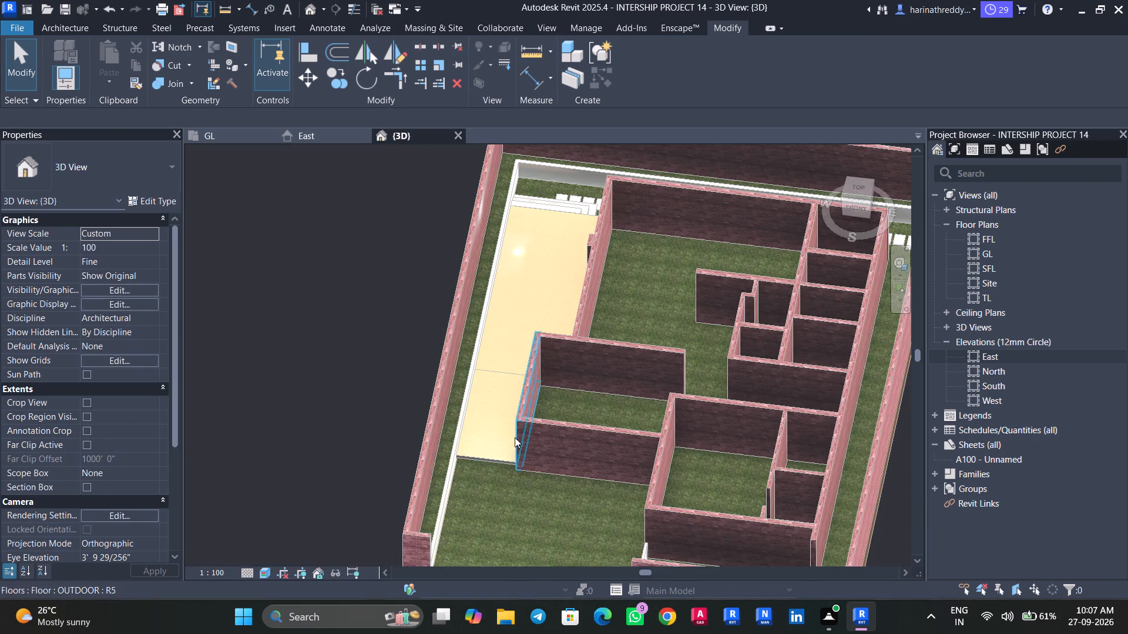
middle_drag(516, 510, 482, 265)
click(461, 318)
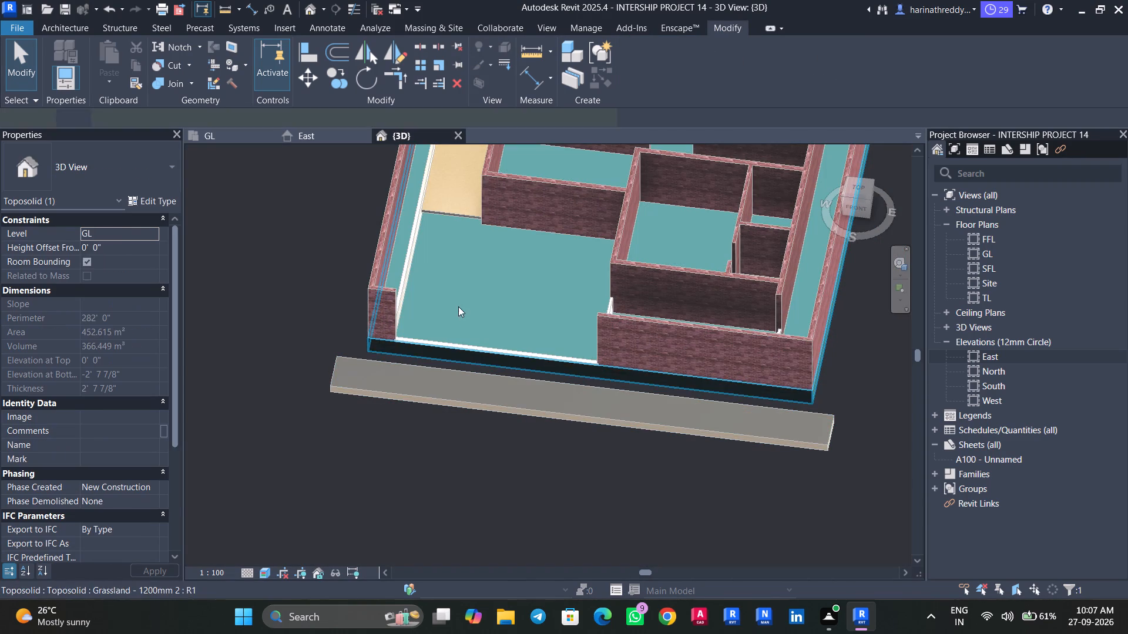
click(643, 72)
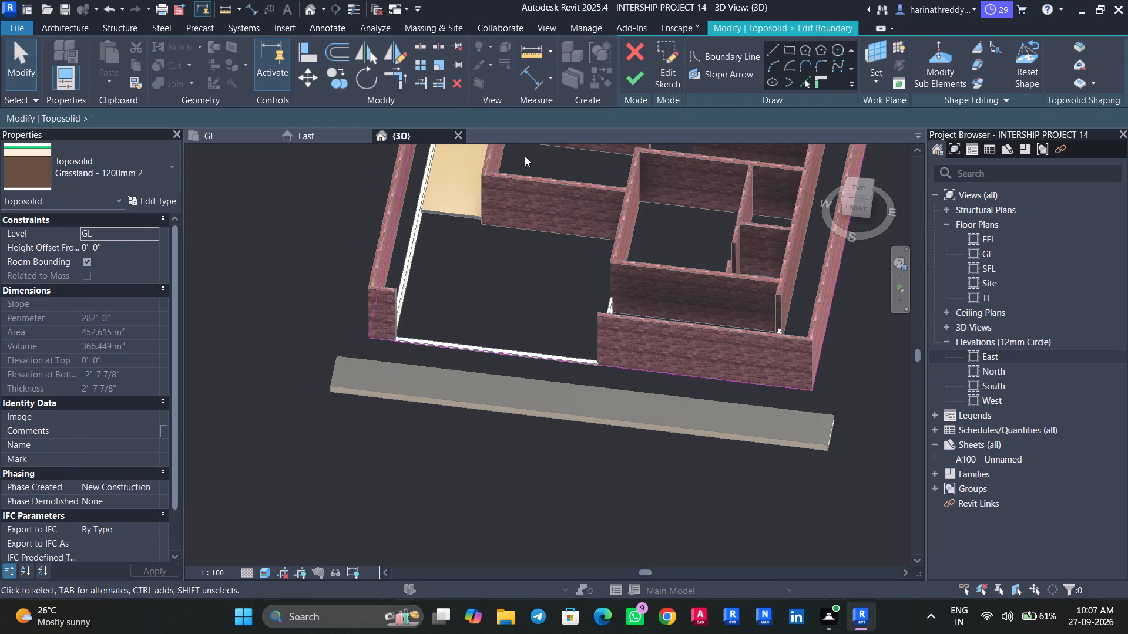
click(229, 131)
scroll(309, 316, up, 3)
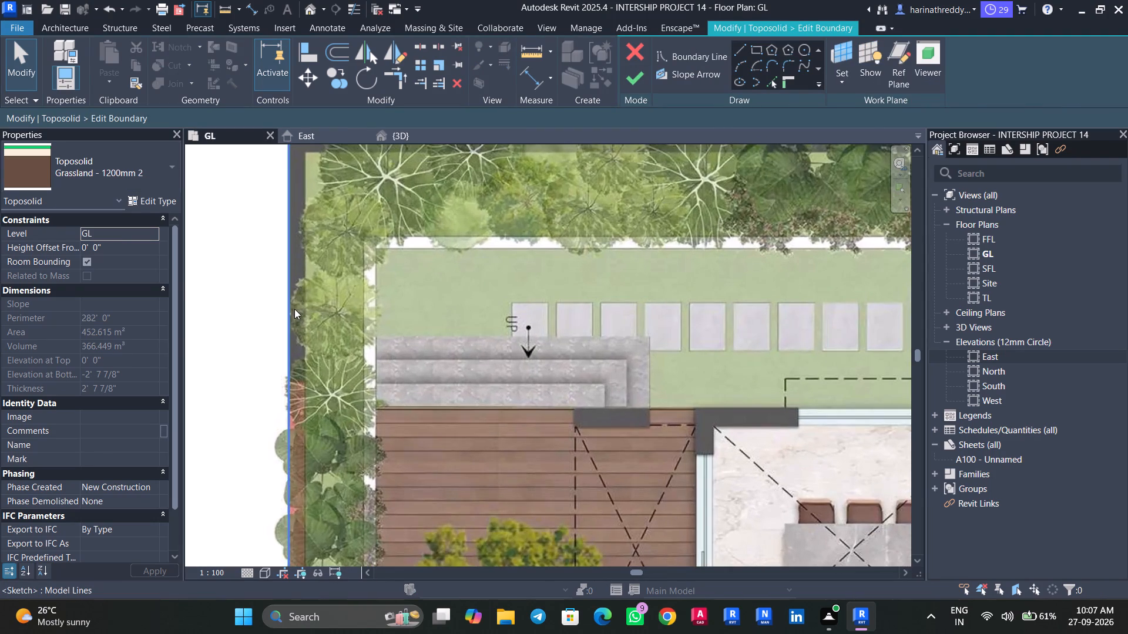
Move the grassland boundary's west and north edges inward to the inner faces of the planting borders.
click(291, 306)
drag(287, 304, 360, 310)
middle_drag(430, 289, 311, 412)
drag(400, 255, 390, 346)
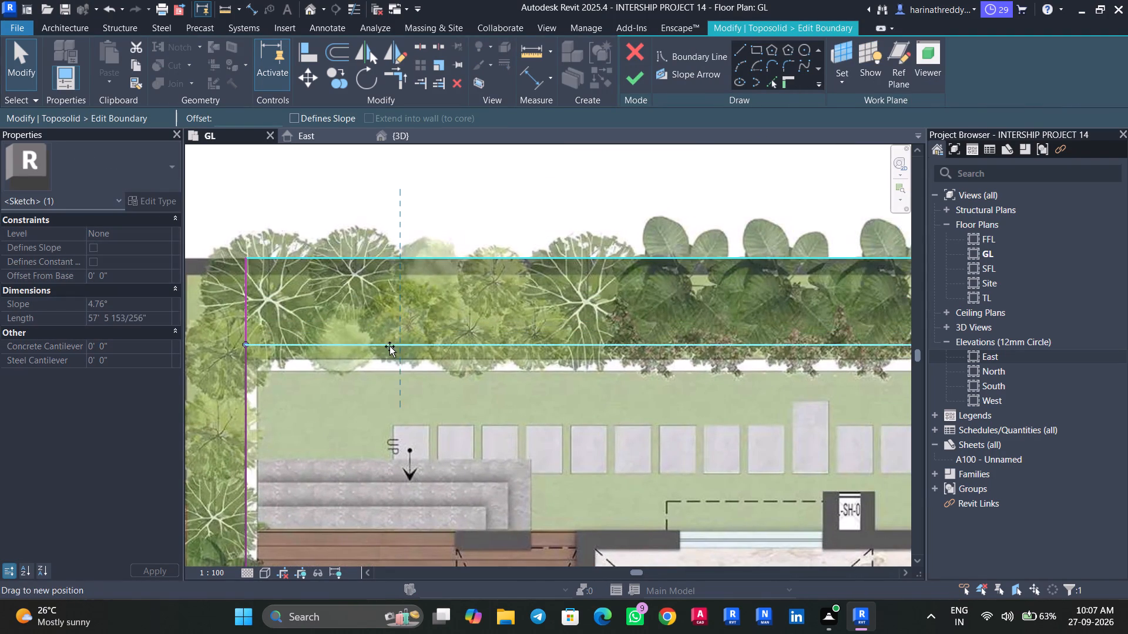
drag(390, 346, 390, 355)
Examine the adjusted grassland boundary against the planting borders, the road side and the rest of the ground-floor plan.
middle_drag(513, 399, 47, 366)
middle_drag(571, 394, 331, 309)
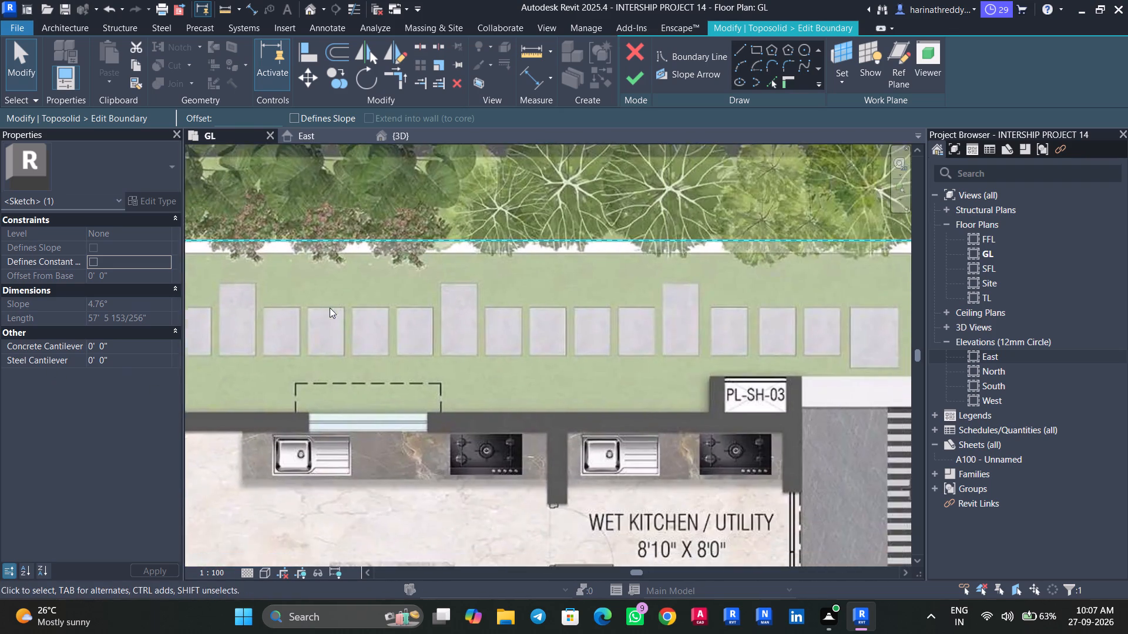
scroll(364, 330, down, 8)
middle_drag(388, 358, 546, 198)
middle_drag(470, 319, 531, 136)
middle_drag(469, 355, 505, 180)
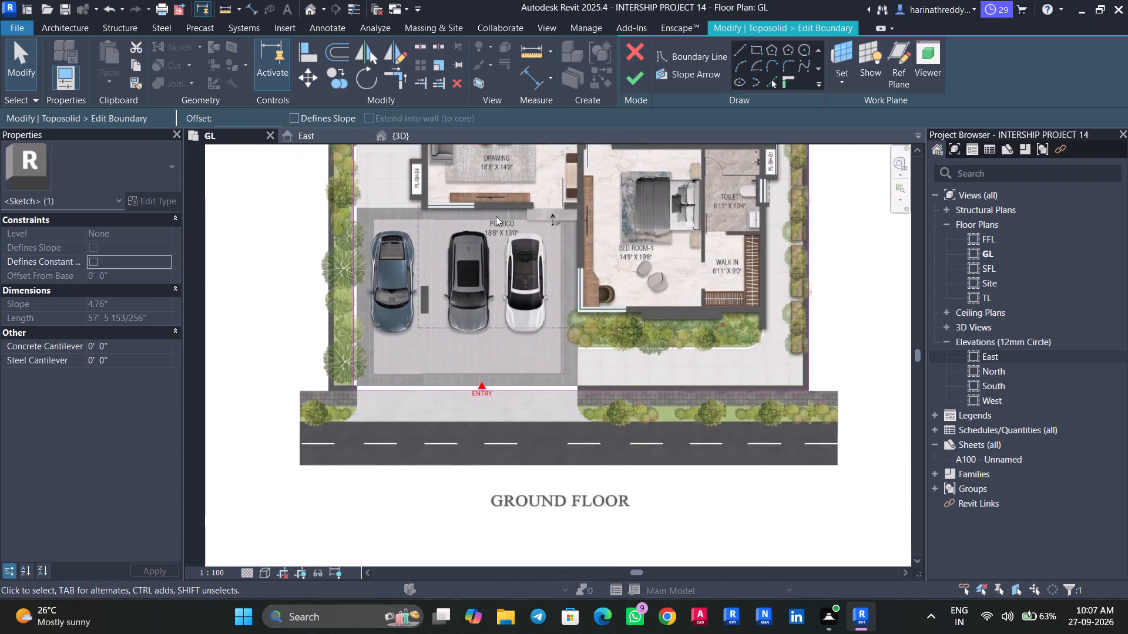
scroll(431, 308, up, 5)
scroll(424, 382, down, 1)
middle_drag(401, 392, 297, 419)
scroll(294, 412, down, 5)
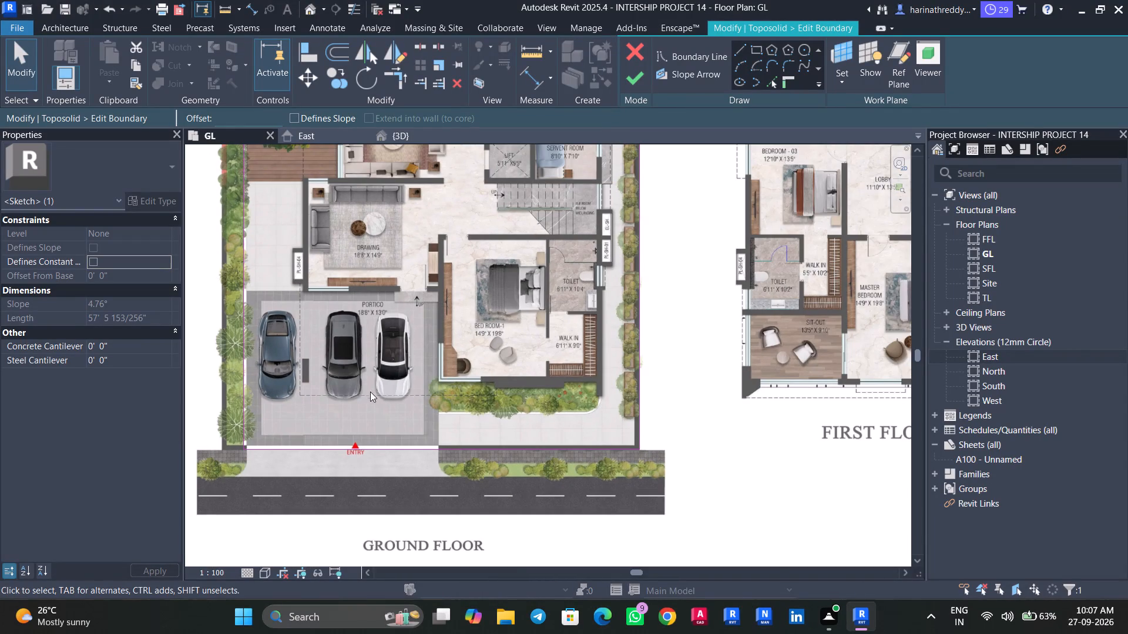
middle_drag(369, 389, 489, 441)
middle_drag(496, 389, 522, 462)
middle_drag(488, 387, 515, 496)
scroll(508, 457, up, 1)
middle_drag(498, 400, 506, 476)
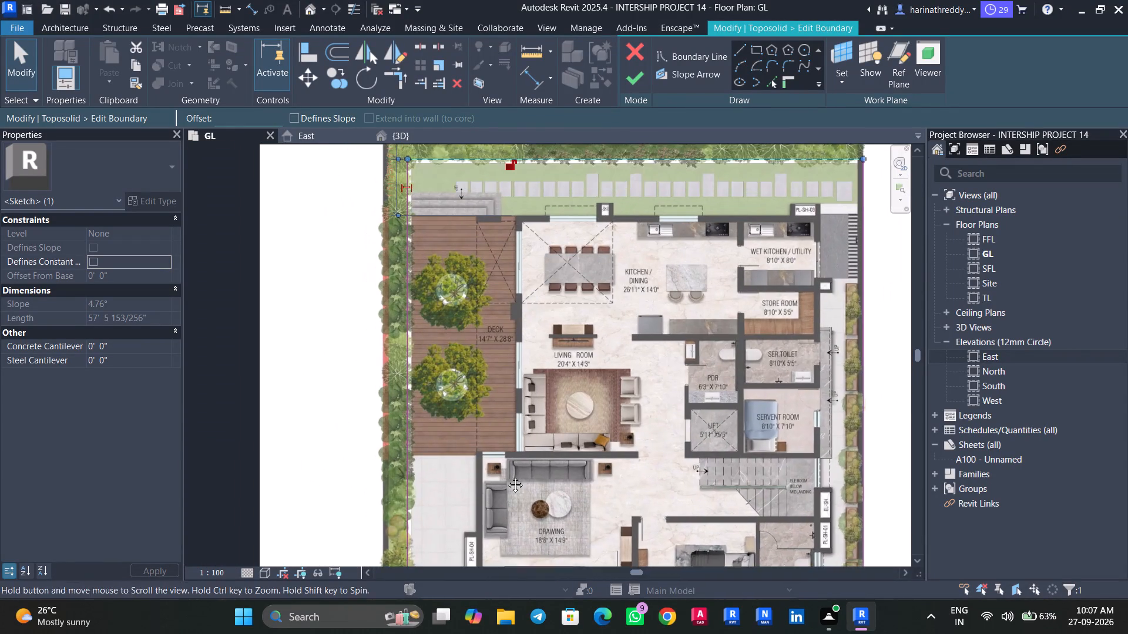
middle_drag(506, 476, 504, 469)
scroll(472, 328, down, 1)
middle_drag(483, 377, 492, 468)
scroll(443, 363, up, 15)
middle_drag(425, 356, 428, 520)
scroll(446, 457, down, 5)
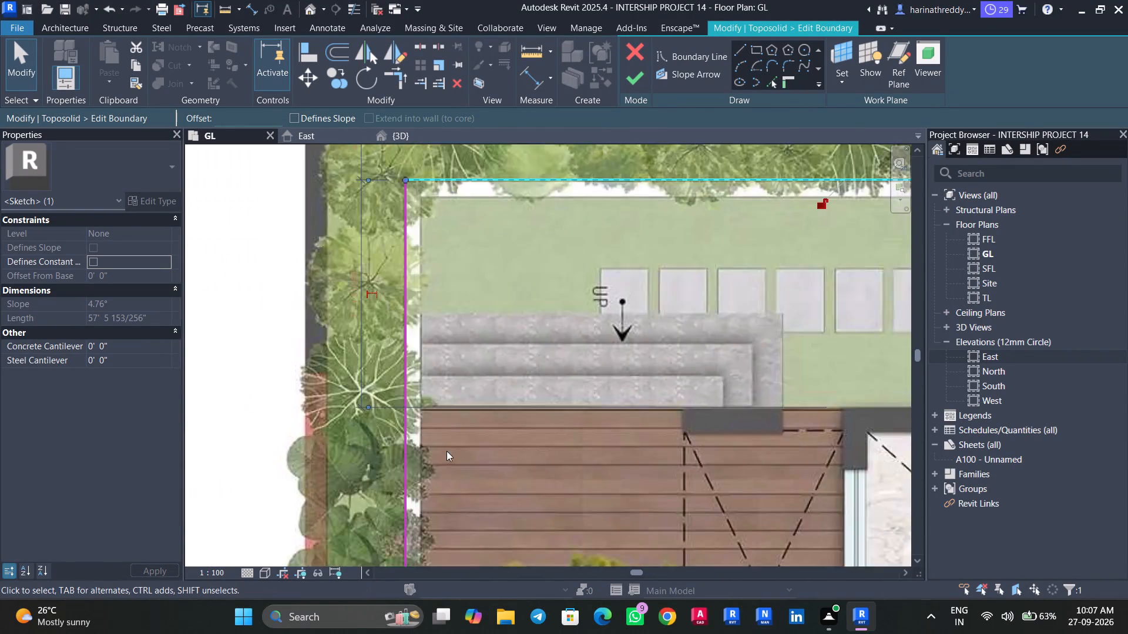
scroll(446, 451, down, 3)
middle_drag(466, 432, 445, 539)
scroll(484, 452, up, 6)
middle_drag(506, 453, 439, 469)
scroll(439, 469, down, 1)
click(428, 454)
scroll(482, 456, up, 1)
scroll(482, 456, down, 8)
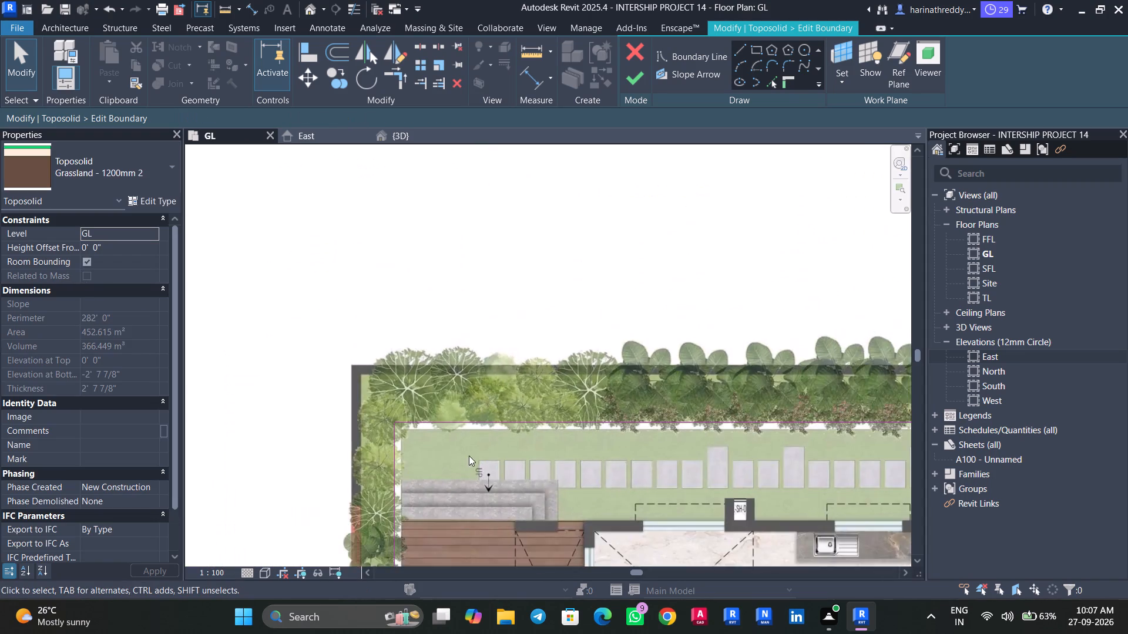
middle_drag(464, 458, 527, 390)
scroll(501, 413, up, 3)
scroll(501, 413, down, 1)
scroll(501, 413, up, 3)
middle_drag(501, 410, 451, 450)
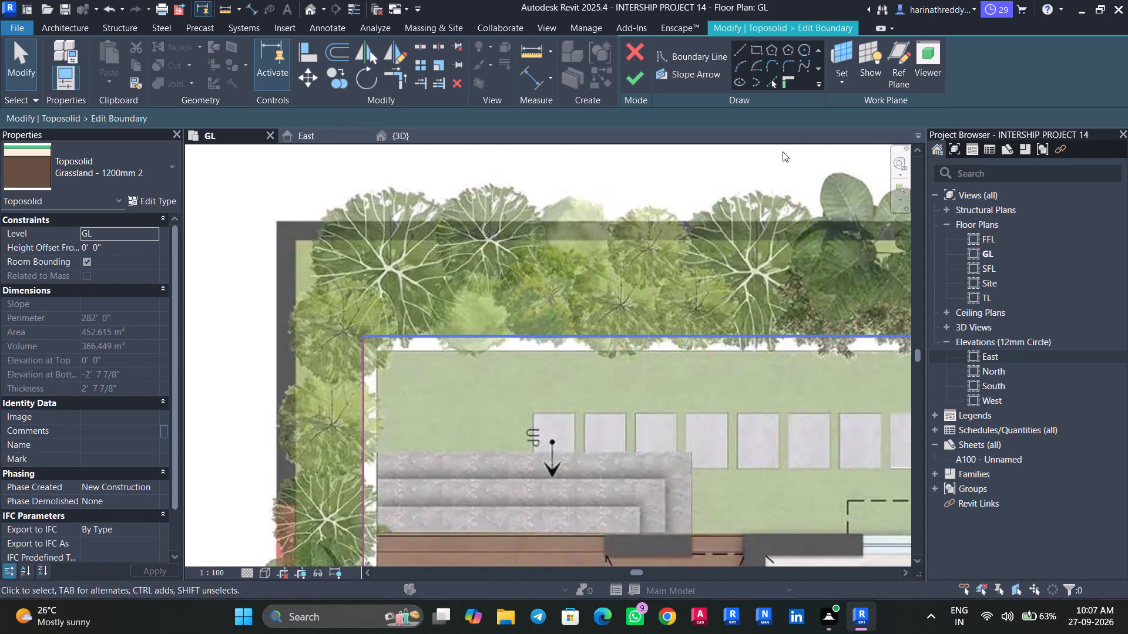
Finish the grassland boundary edit.
click(637, 80)
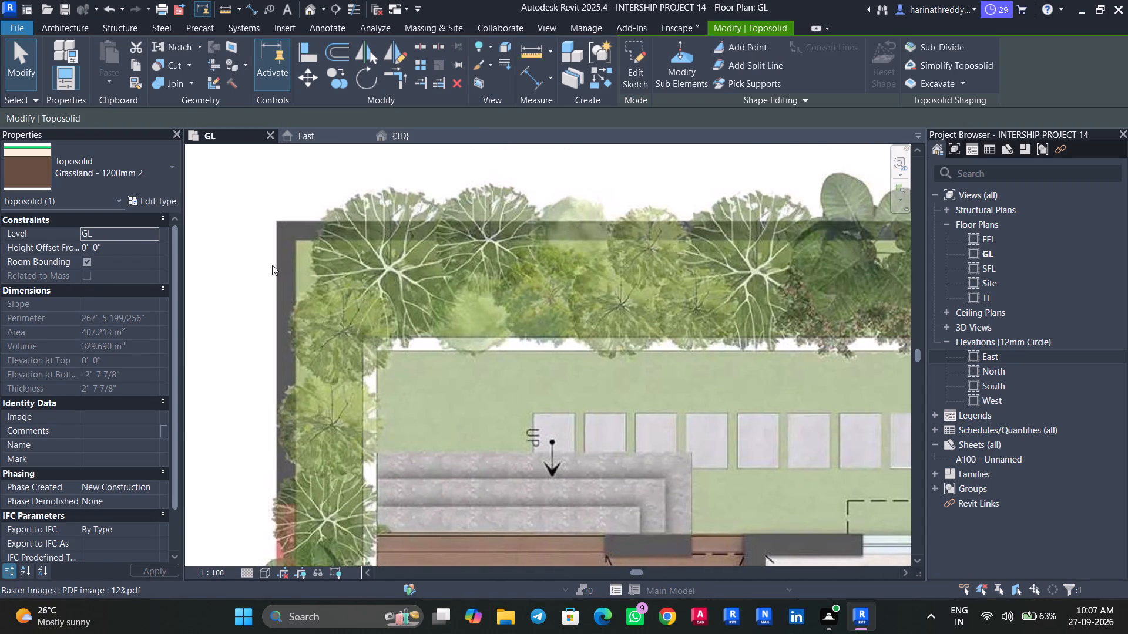
Duplicate the selected grassland toposolid's type under the name 1.5'.
click(159, 198)
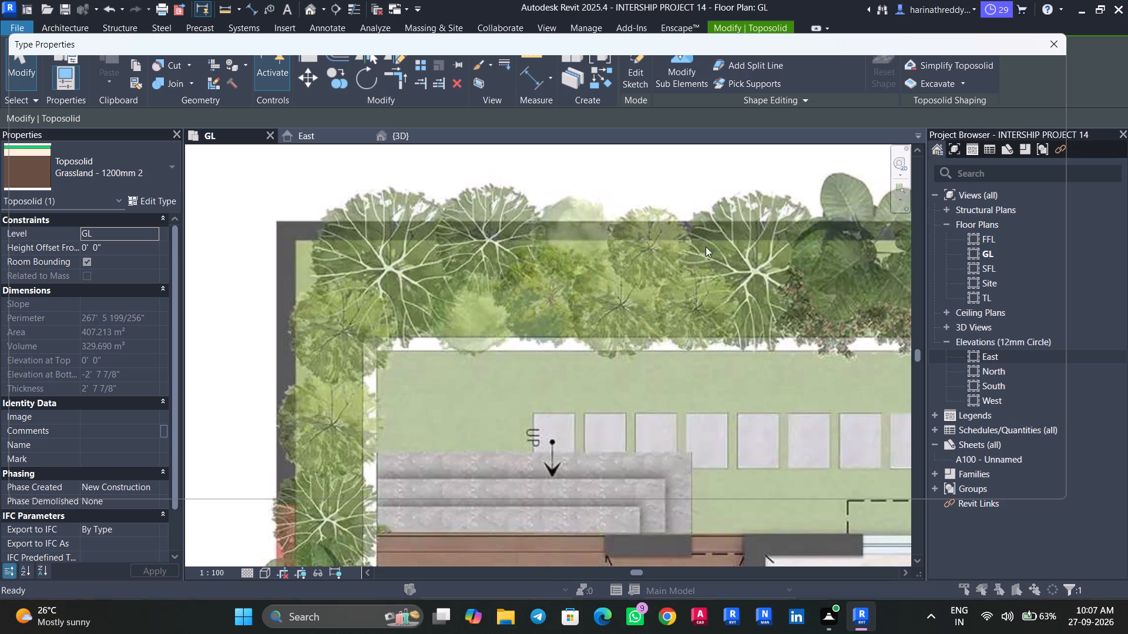
click(1002, 101)
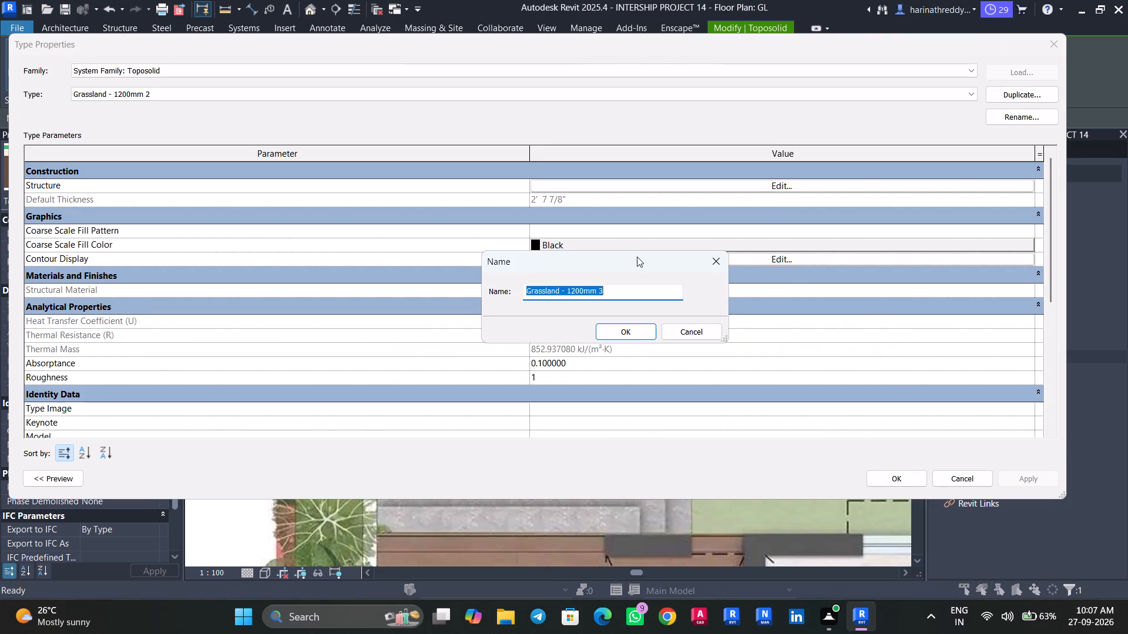
key(2)
text('FEE)
key(BackSpace)
key(BackSpace)
key(BackSpace)
key(BackSpace)
key(BackSpace)
key(BackSpace)
key(BackSpace)
key(BackSpace)
key(BackSpace)
key(BackSpace)
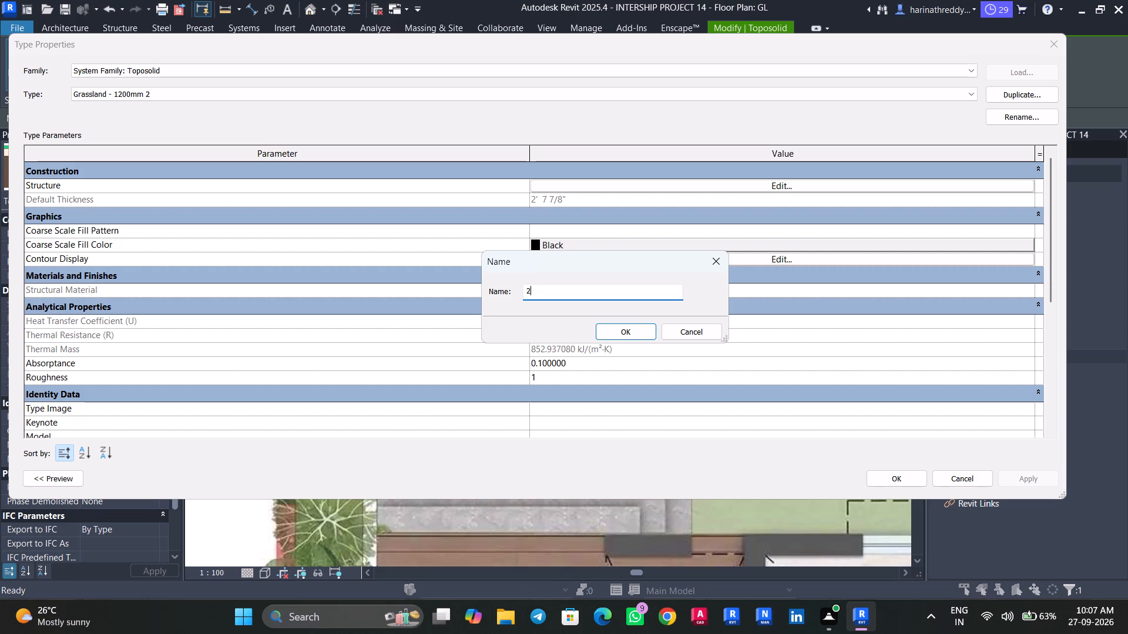
text(1.5')
key(space)
key(Return)
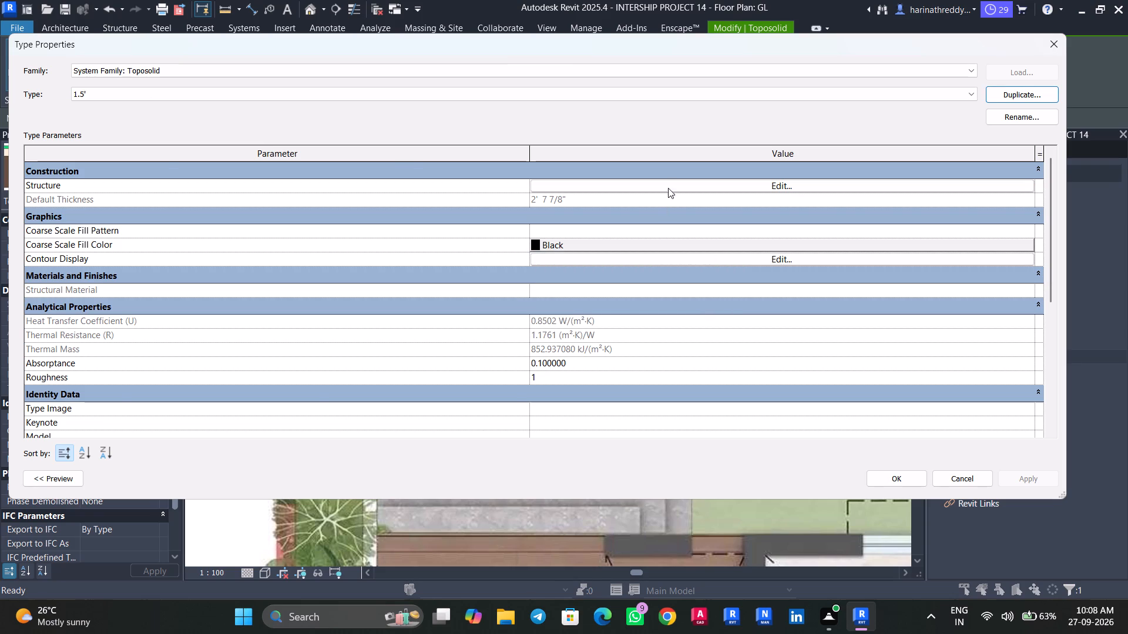
Edit the structure of toposolid type 1.5' and set the Grass layer thickness to 1'.
click(668, 187)
click(570, 164)
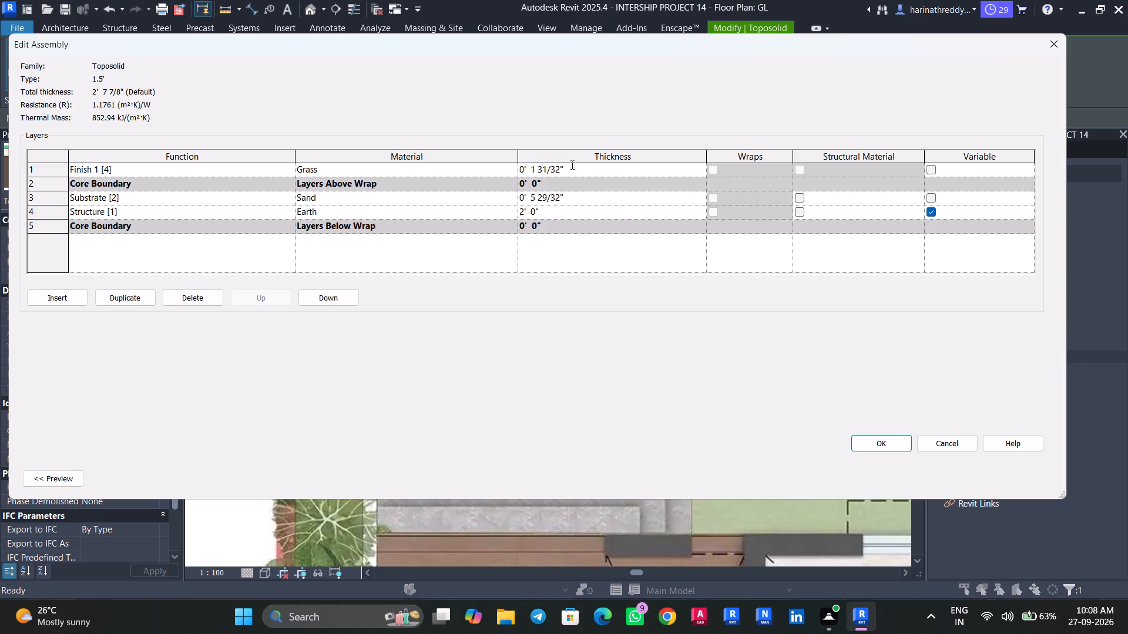
drag(571, 164, 461, 170)
text(1.5')
key(Return)
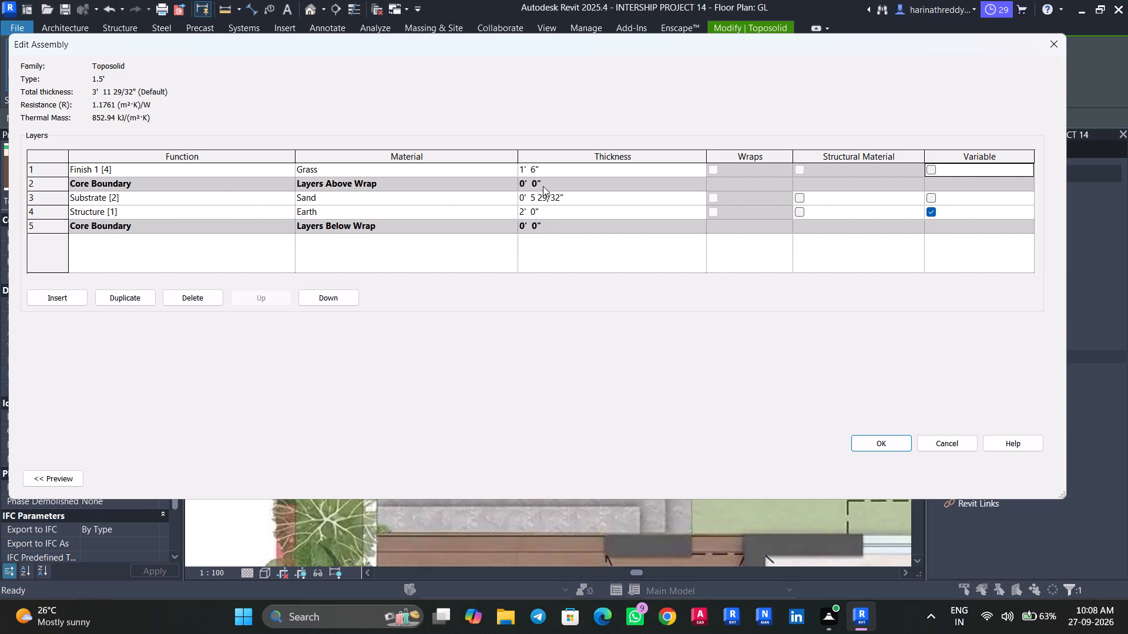
drag(549, 171, 486, 174)
key(1)
key(apostrophe)
key(Return)
Set the Sand and Earth layers to 0.3' thick each, and apply the type changes.
click(572, 199)
key(0)
text(.3)
key(apostrophe)
key(Return)
click(565, 207)
text(0.3)
key(apostrophe)
key(Return)
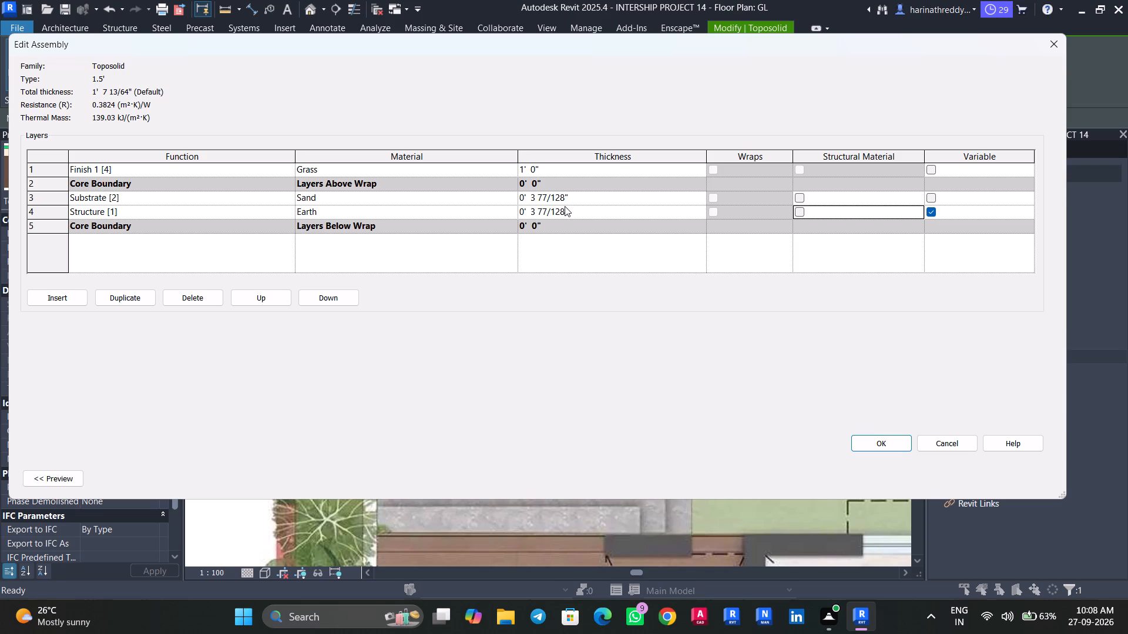
click(862, 440)
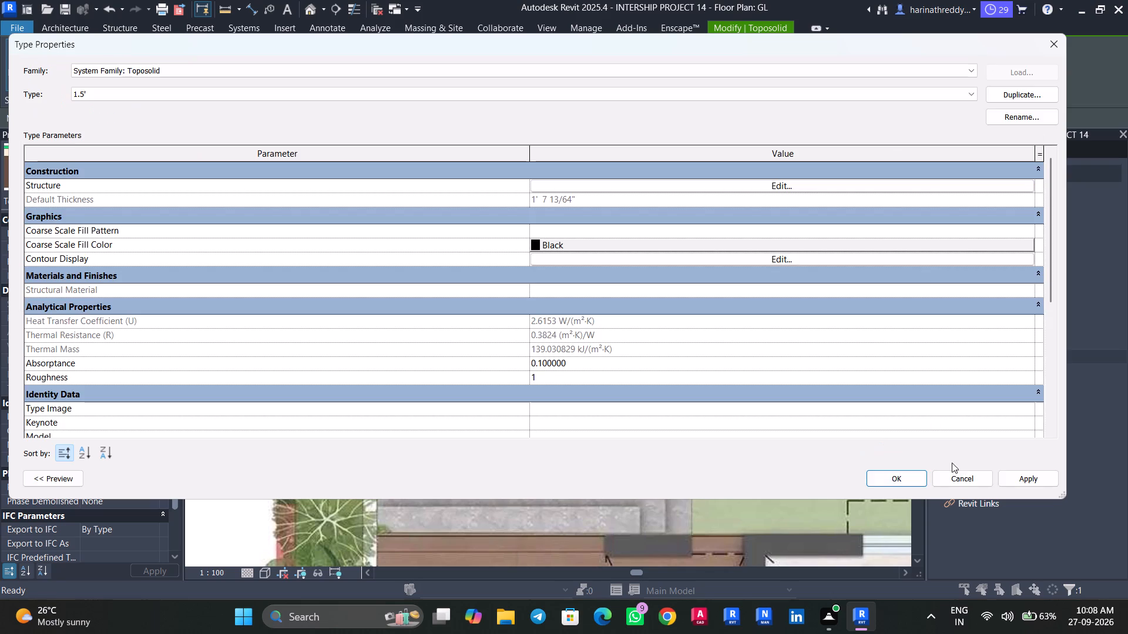
click(1010, 483)
click(901, 481)
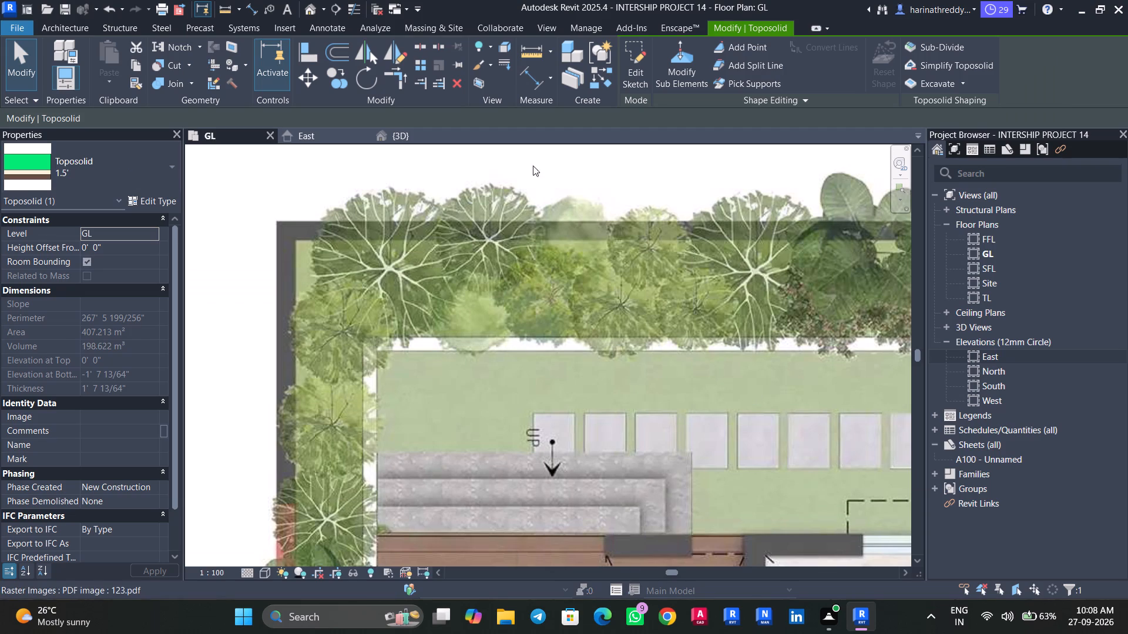
Start a new toposolid of type 1.5' on GL and sketch a rectangular boundary filling the north planting border from wall to wall.
middle_drag(584, 240, 429, 255)
scroll(428, 255, down, 7)
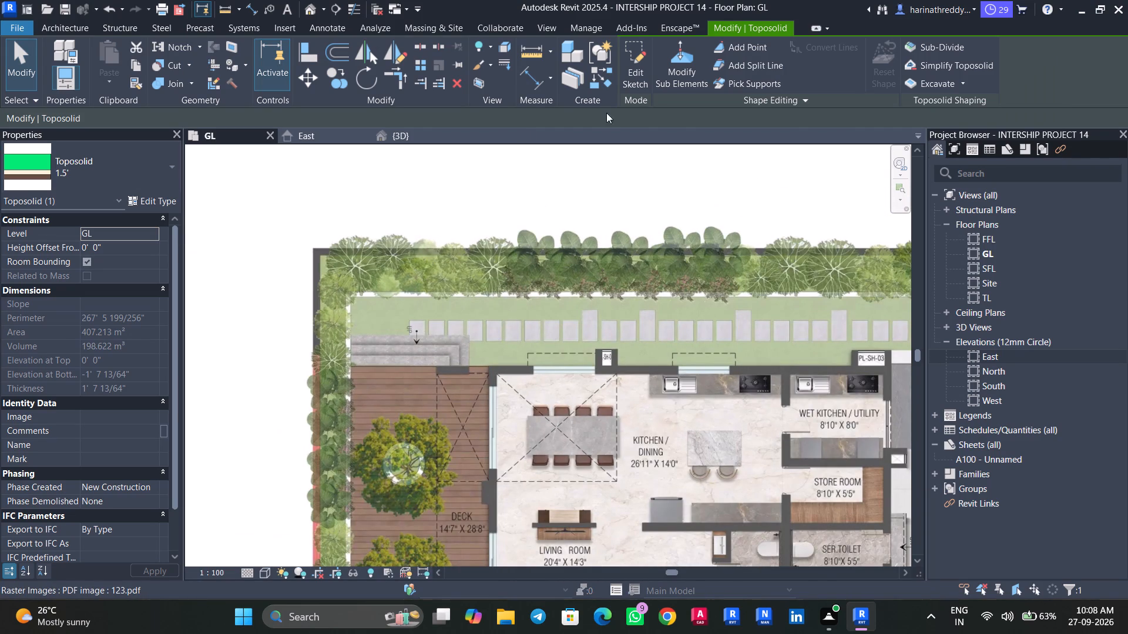
key(Escape)
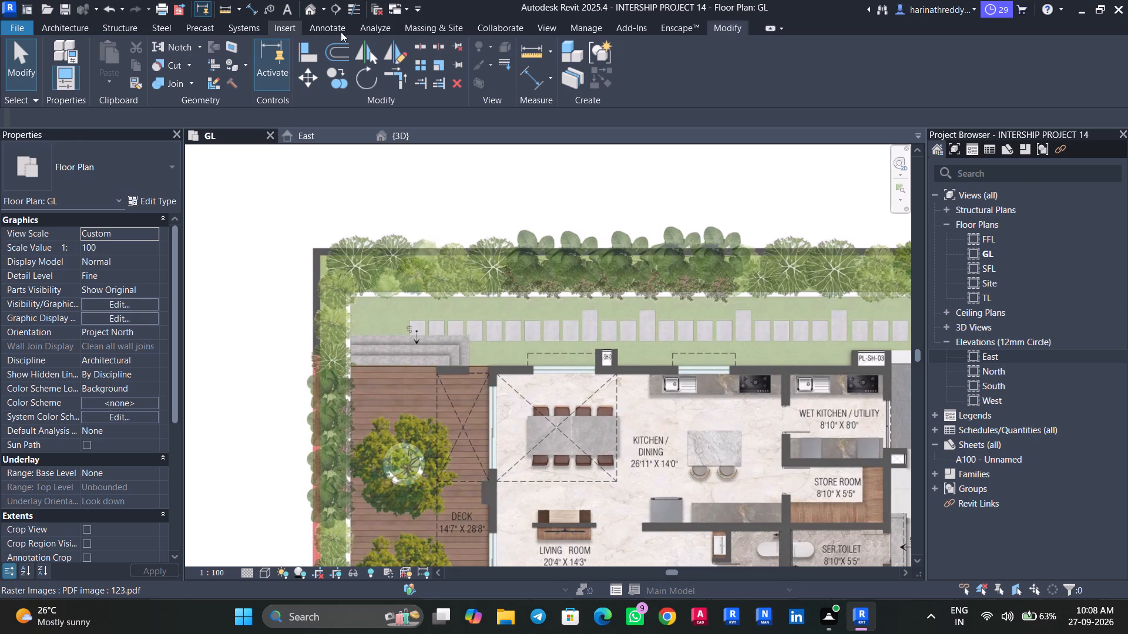
click(432, 25)
click(405, 89)
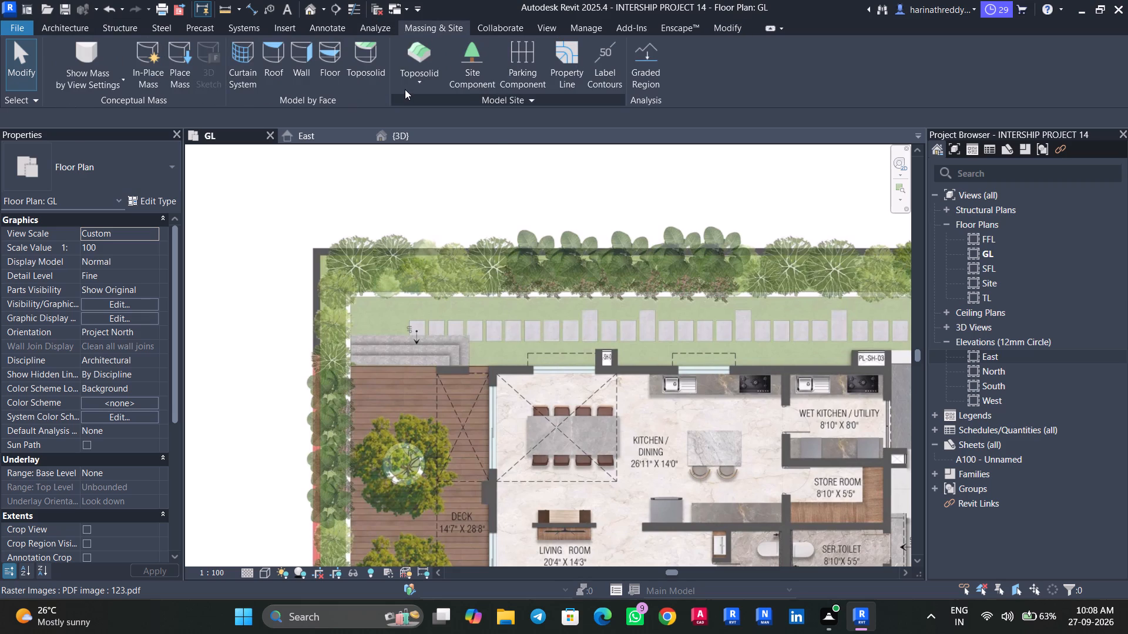
click(421, 114)
click(108, 176)
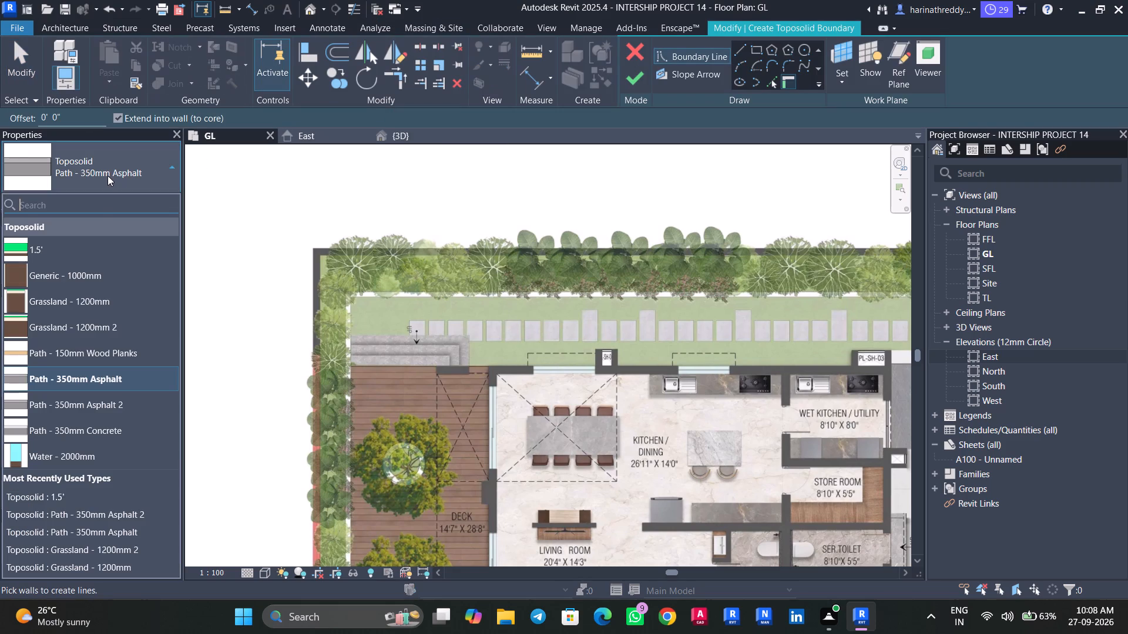
click(92, 247)
middle_drag(596, 231, 424, 271)
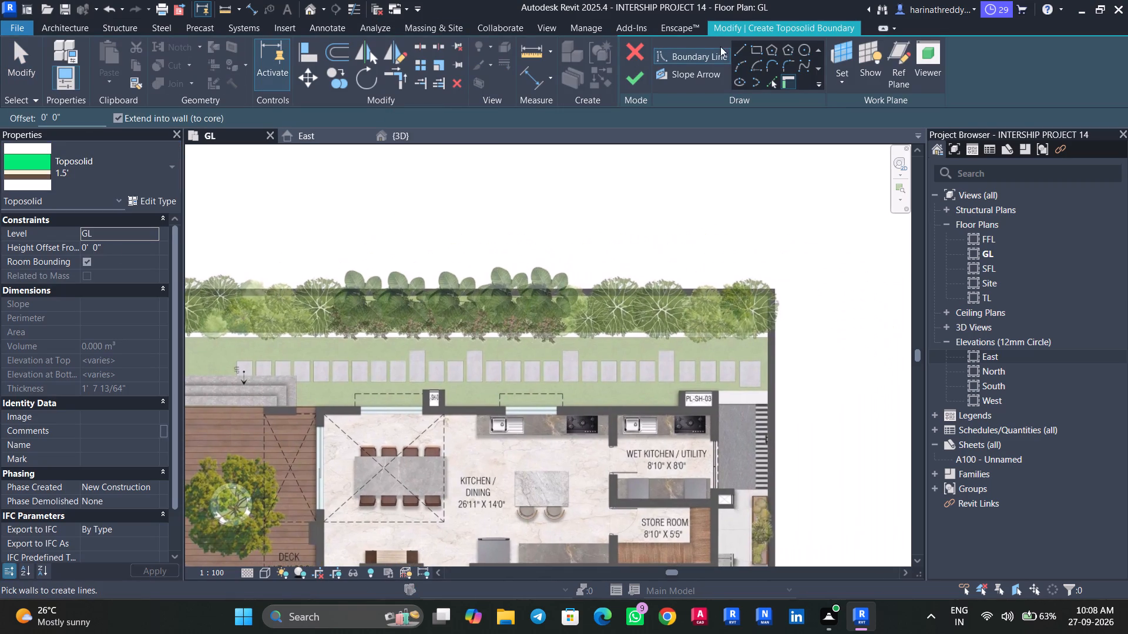
click(752, 49)
scroll(761, 326, up, 7)
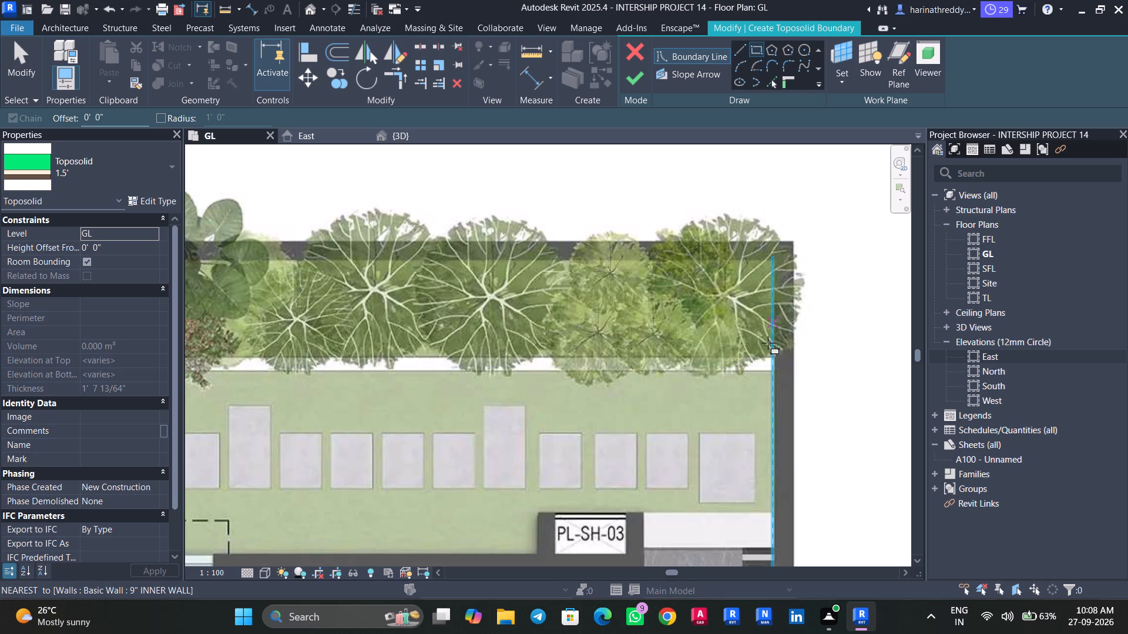
click(768, 356)
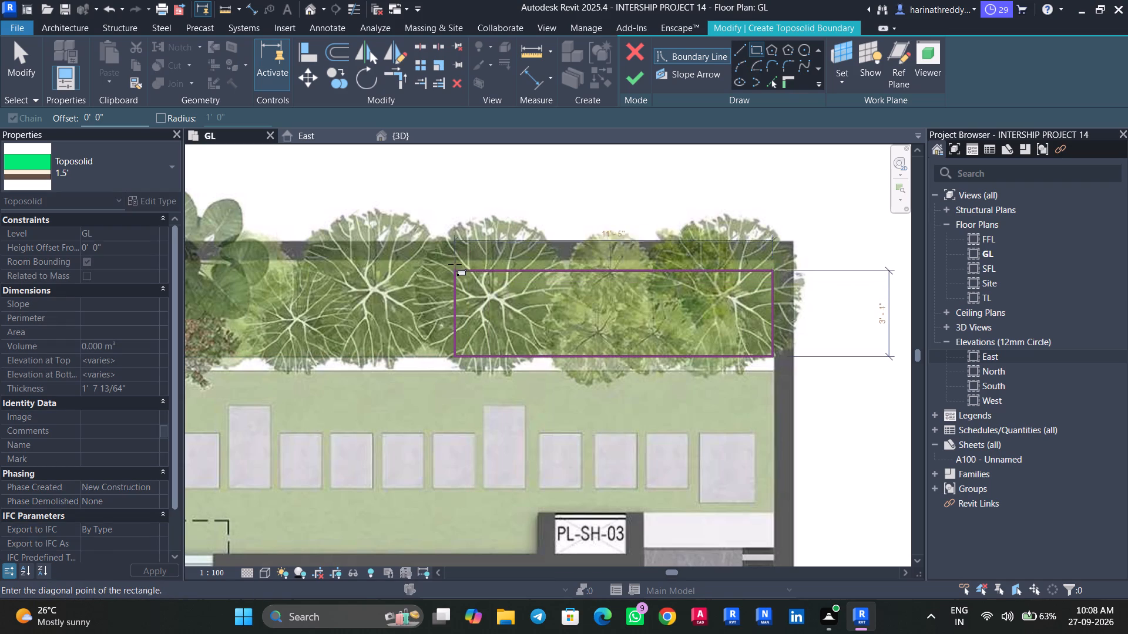
middle_drag(455, 264, 852, 277)
middle_drag(517, 288, 828, 299)
middle_drag(479, 295, 847, 303)
middle_drag(511, 306, 679, 308)
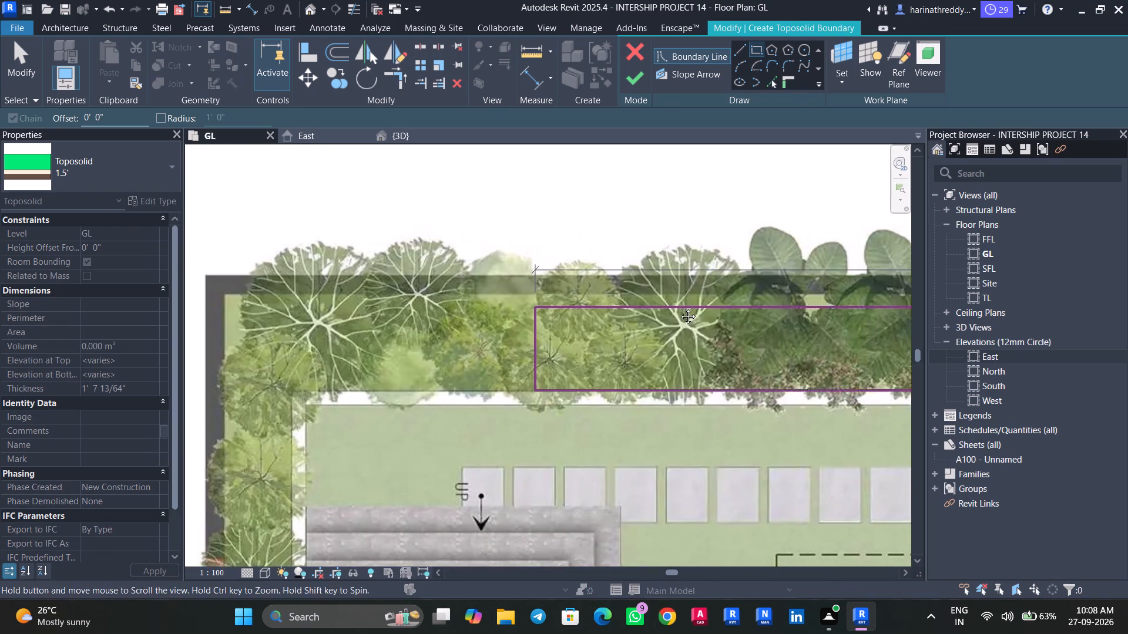
middle_drag(679, 308, 806, 305)
scroll(525, 297, up, 3)
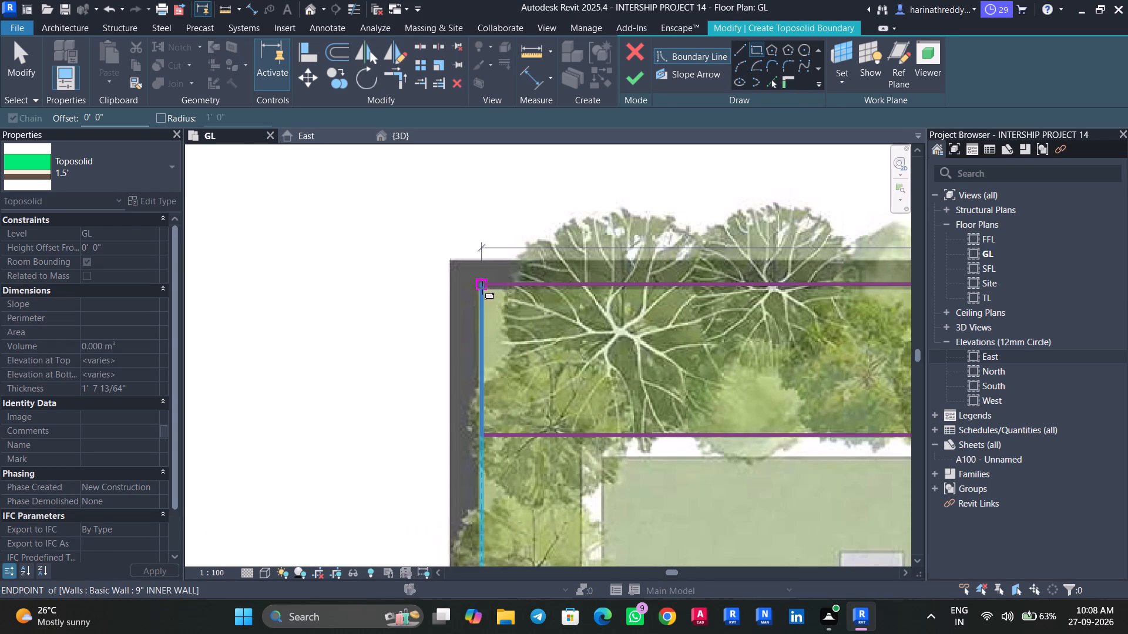
click(482, 288)
key(Escape)
Sketch a second boundary rectangle filling the west planting border, from the north rectangle's inner corner to the front wall.
scroll(555, 414, down, 9)
middle_drag(562, 464, 573, 134)
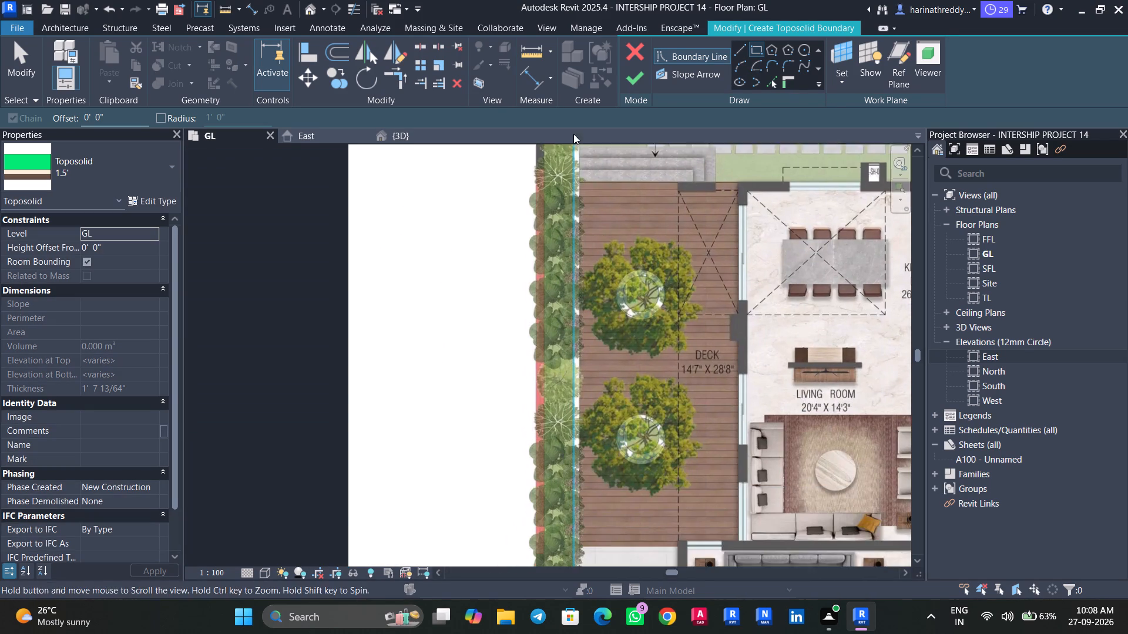
middle_drag(564, 348, 564, 500)
scroll(541, 276, up, 4)
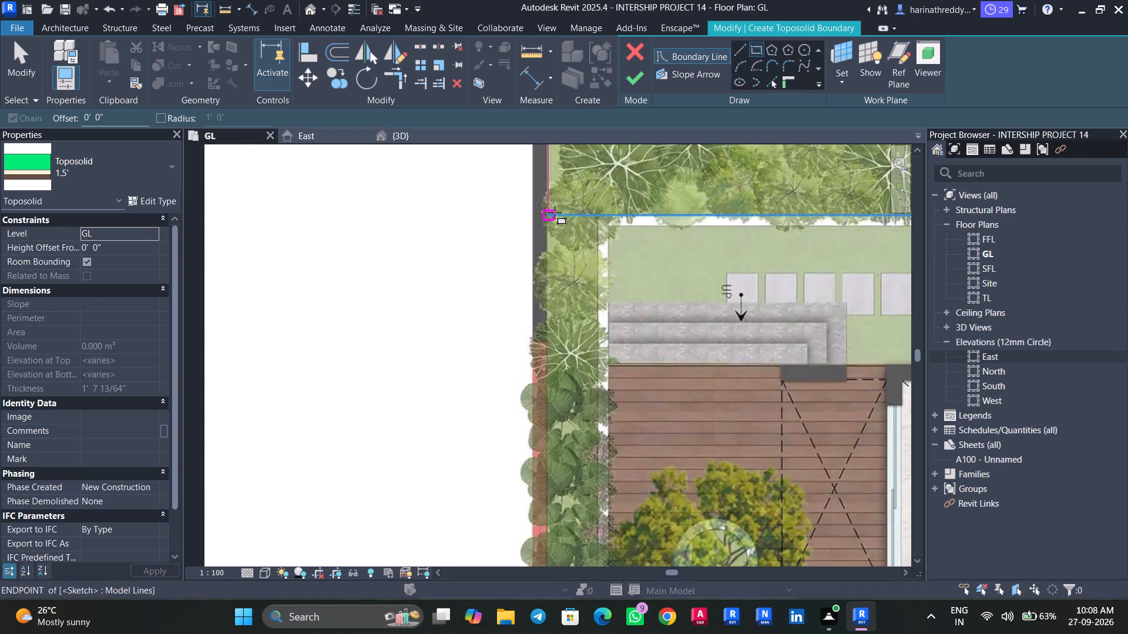
click(554, 213)
middle_drag(594, 421, 581, 80)
middle_drag(568, 402, 636, 50)
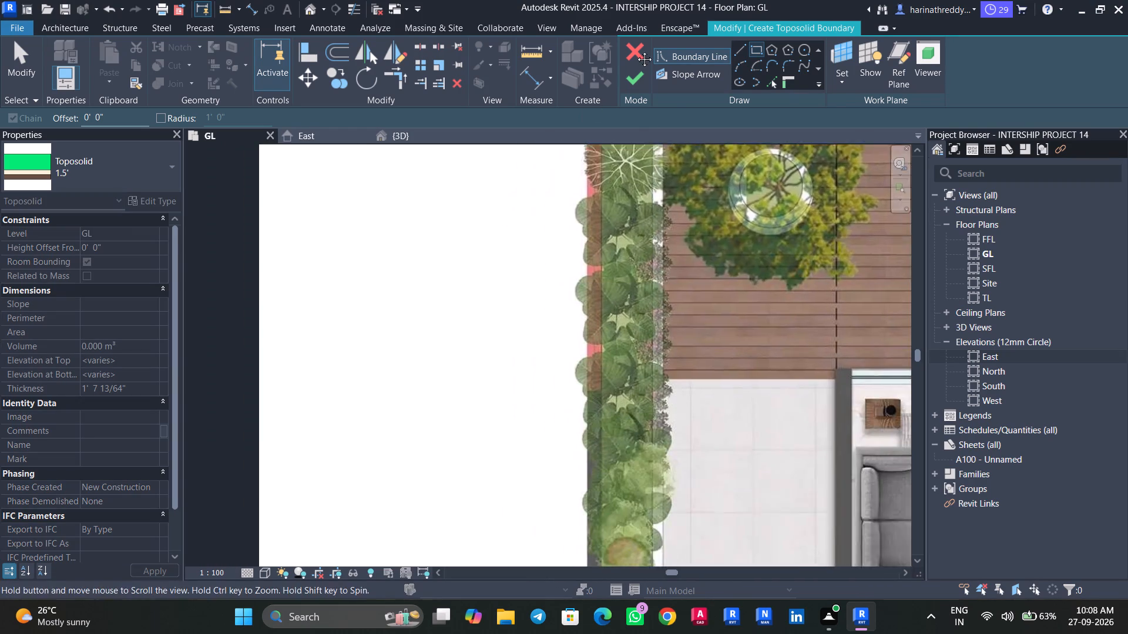
middle_drag(636, 50, 636, 43)
middle_drag(634, 414, 668, 109)
middle_drag(650, 460, 677, 157)
scroll(677, 157, up, 1)
scroll(677, 157, down, 1)
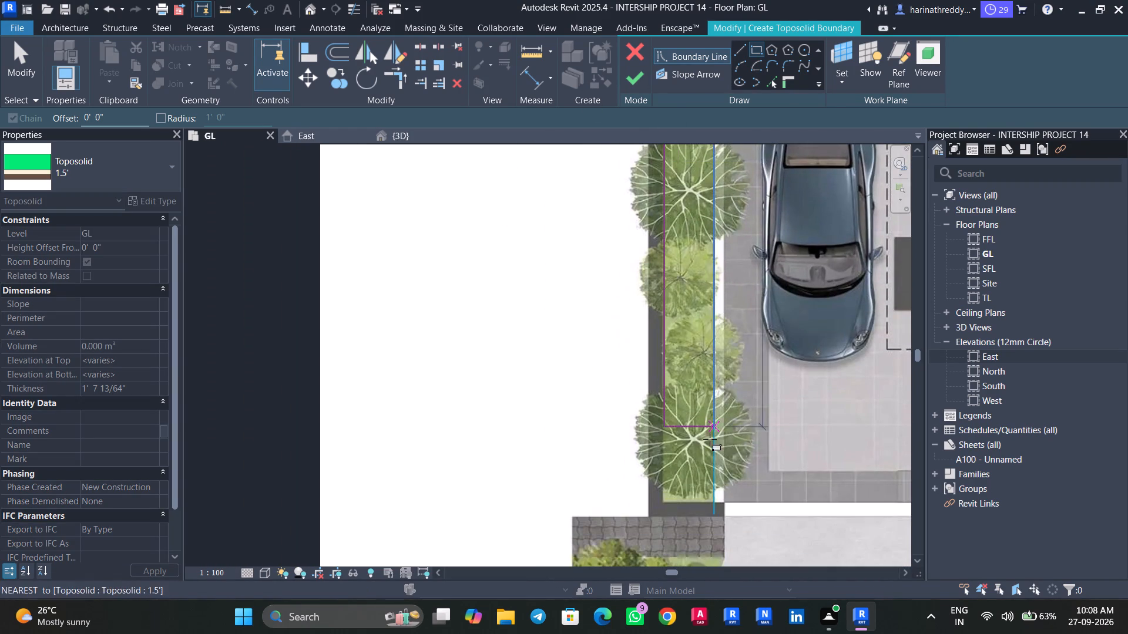
scroll(700, 495, up, 4)
click(721, 510)
key(Escape)
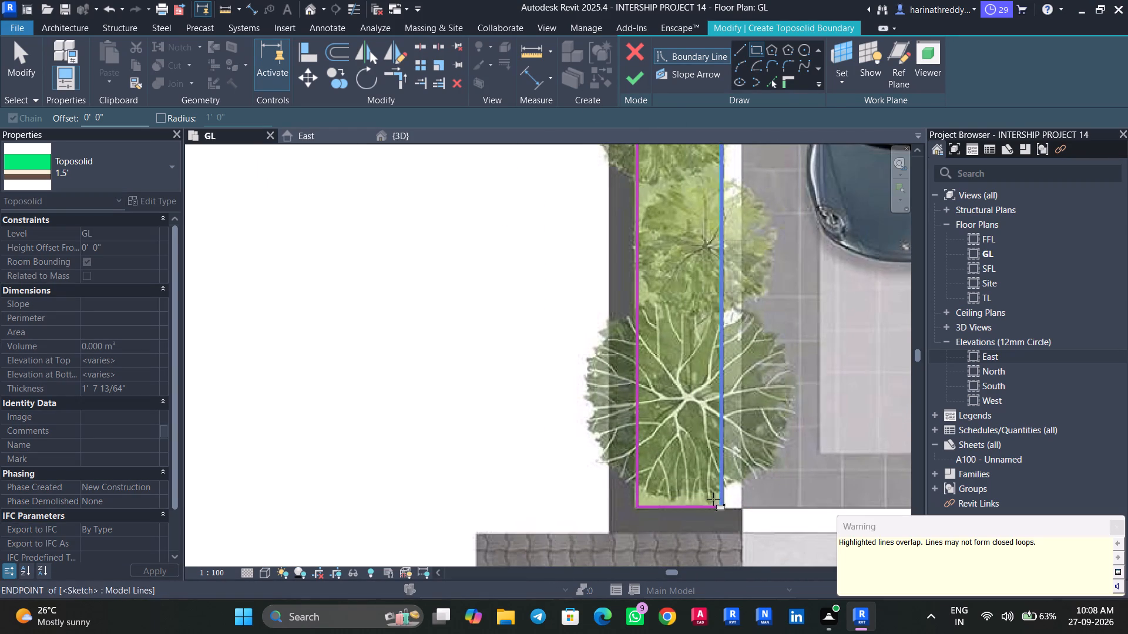
Sketch a boundary rectangle in the planting bed in front of Bedroom-1, from its west end to where the kerb begins to curve.
scroll(700, 478, down, 8)
click(1113, 532)
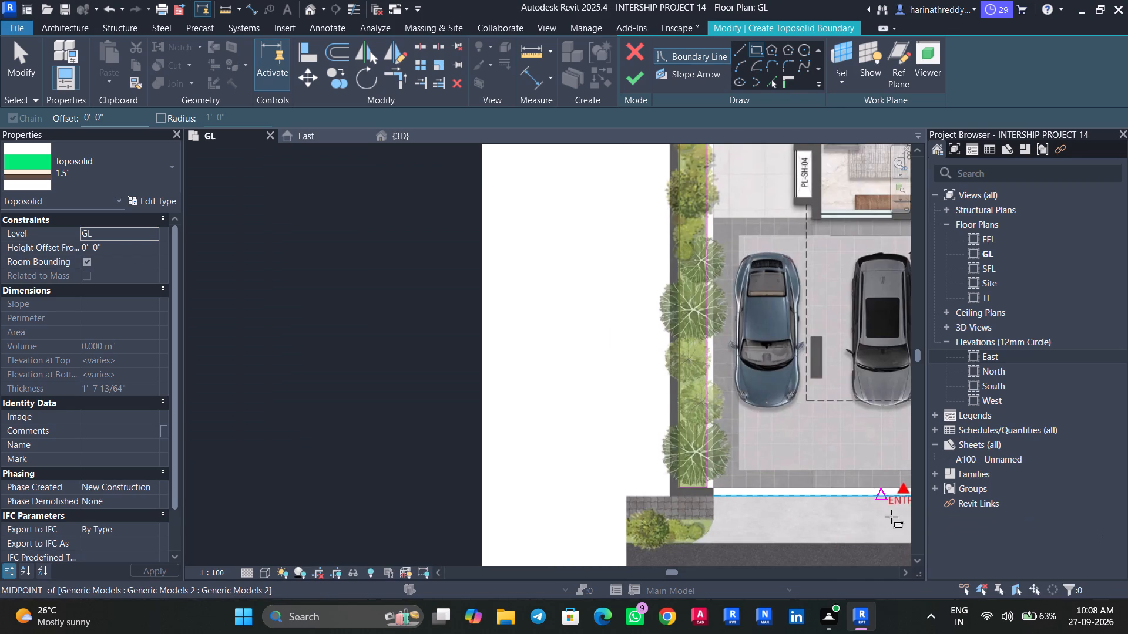
middle_drag(726, 524, 483, 328)
scroll(483, 328, down, 1)
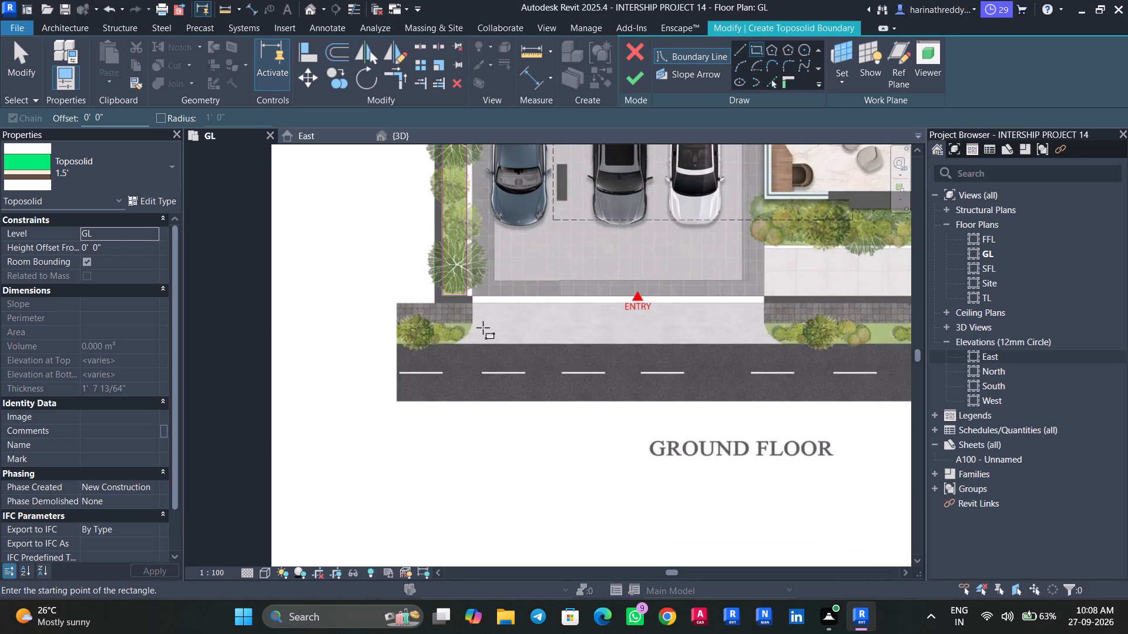
scroll(483, 328, down, 3)
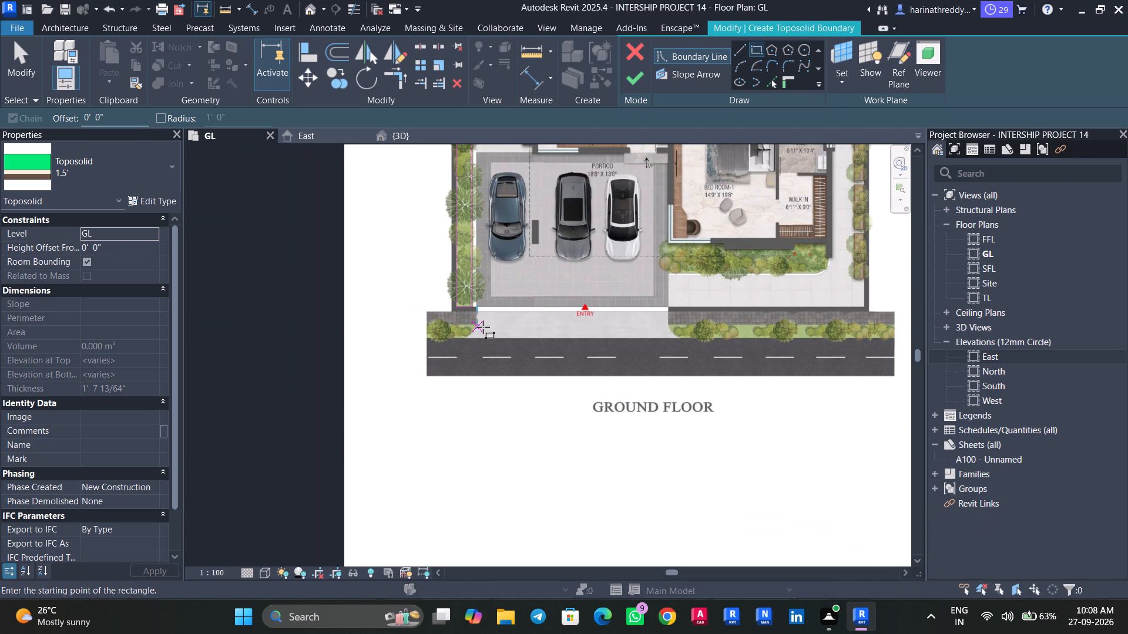
middle_drag(483, 326, 455, 418)
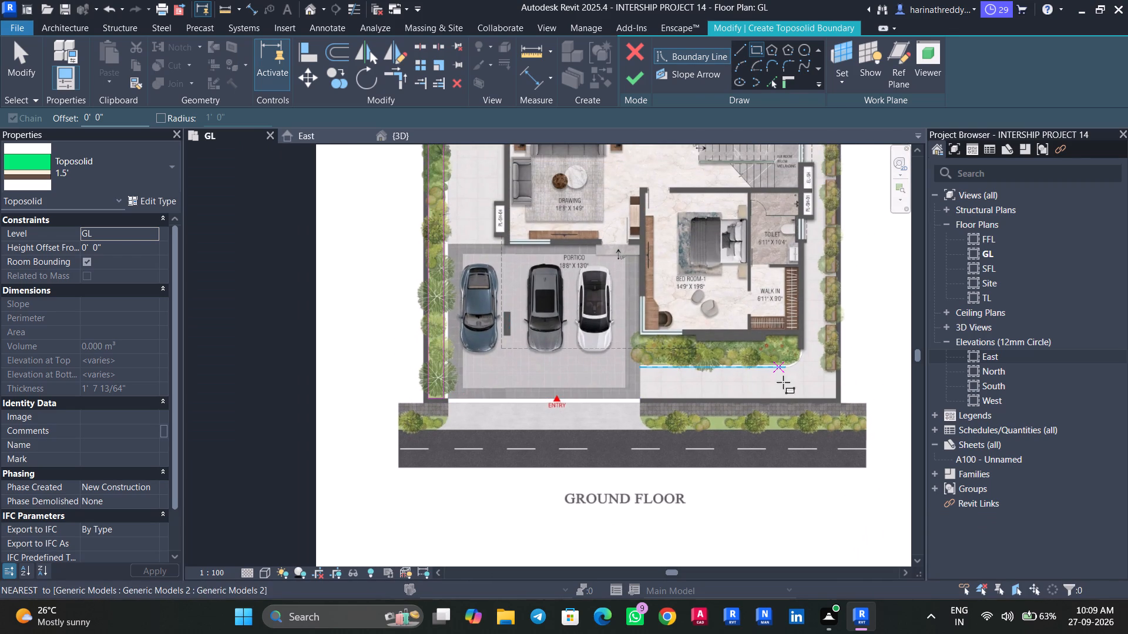
middle_drag(784, 388, 696, 448)
scroll(740, 384, up, 6)
middle_drag(729, 360, 716, 384)
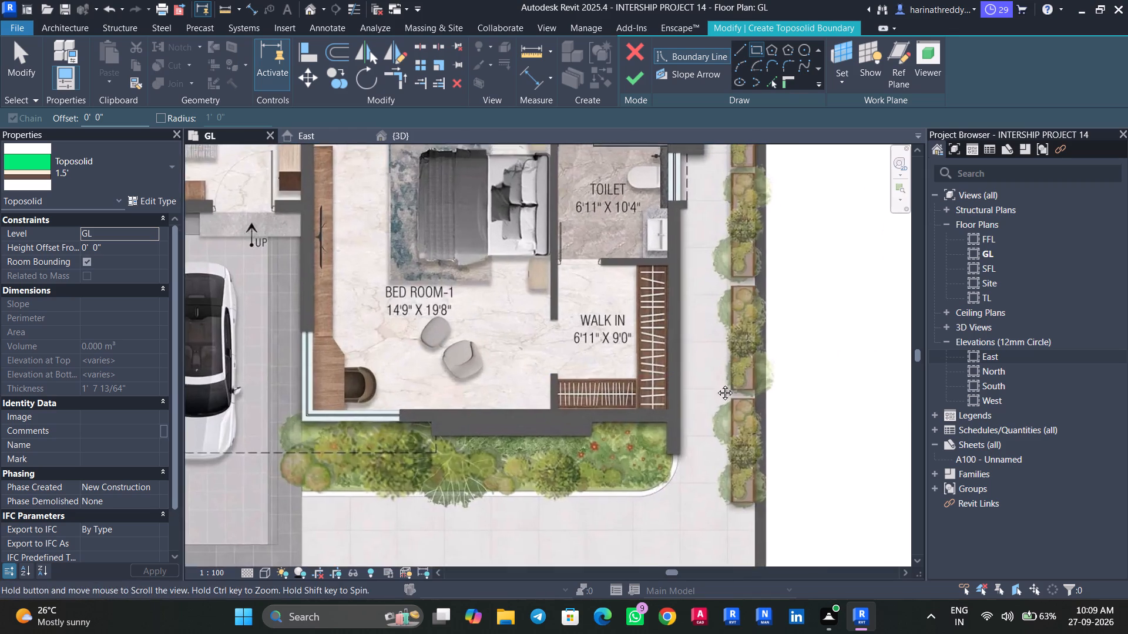
middle_drag(716, 384, 677, 525)
middle_drag(681, 366, 678, 537)
scroll(673, 383, down, 2)
middle_drag(676, 354, 676, 559)
middle_drag(667, 393, 669, 515)
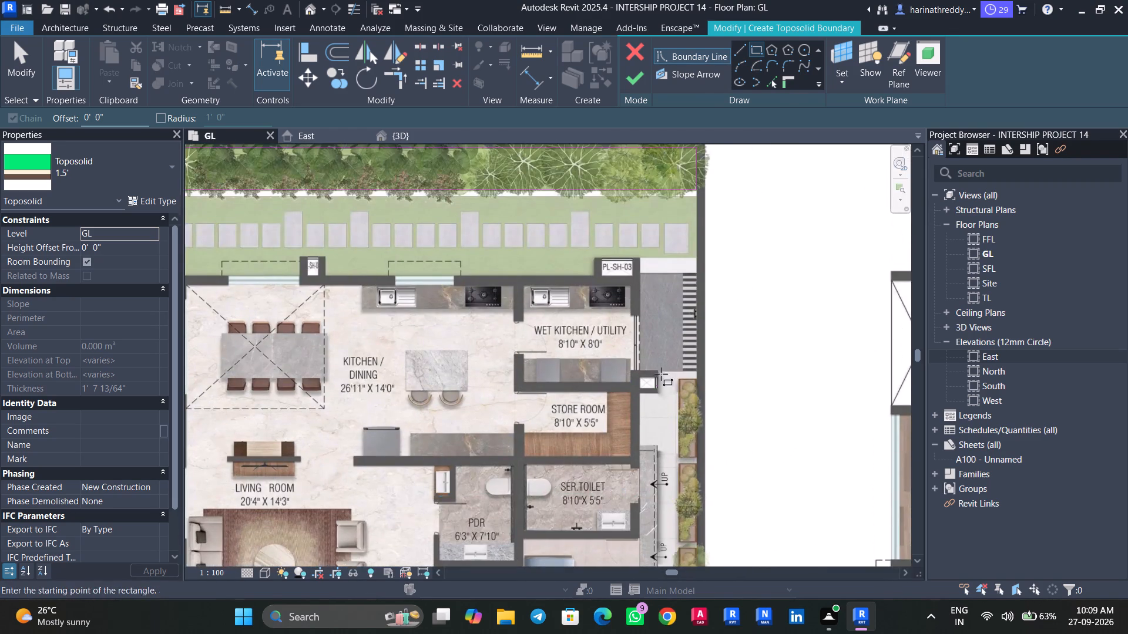
middle_drag(663, 393, 640, 104)
middle_drag(636, 439, 703, 0)
scroll(630, 299, up, 6)
middle_drag(612, 289, 794, 307)
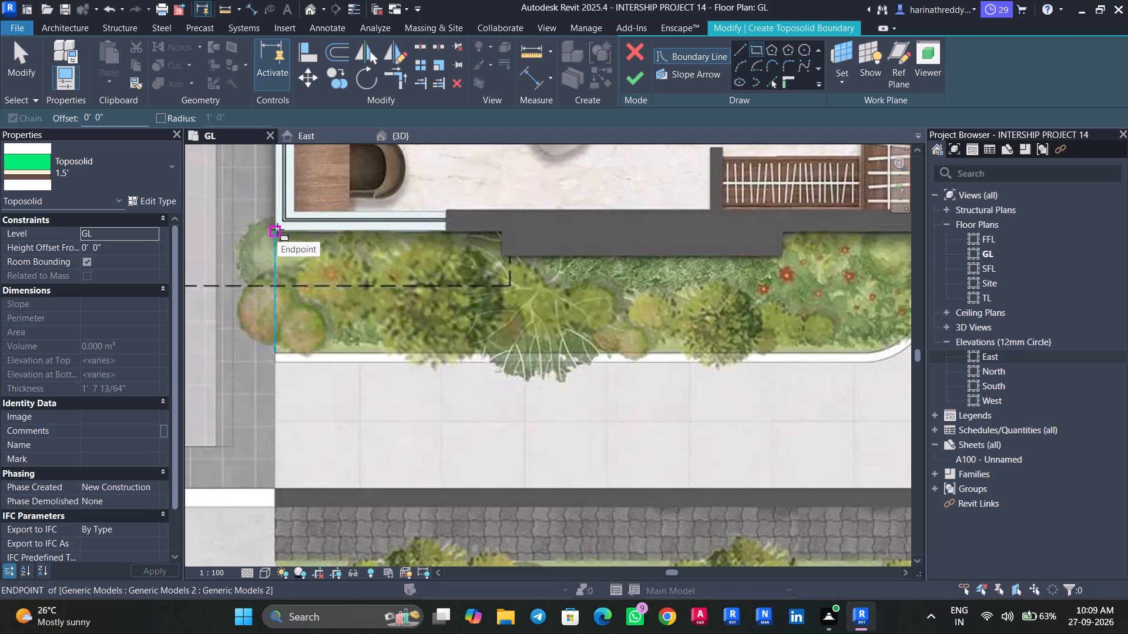
scroll(298, 247, up, 4)
middle_drag(297, 248, 295, 303)
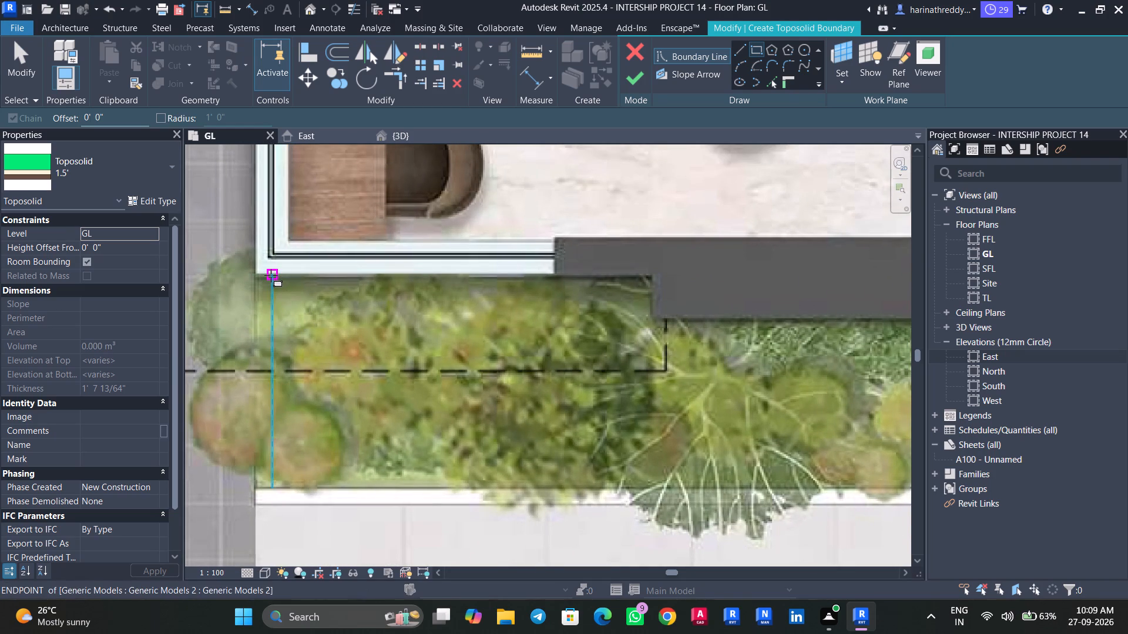
click(271, 275)
middle_drag(552, 378, 339, 323)
middle_drag(663, 390, 431, 359)
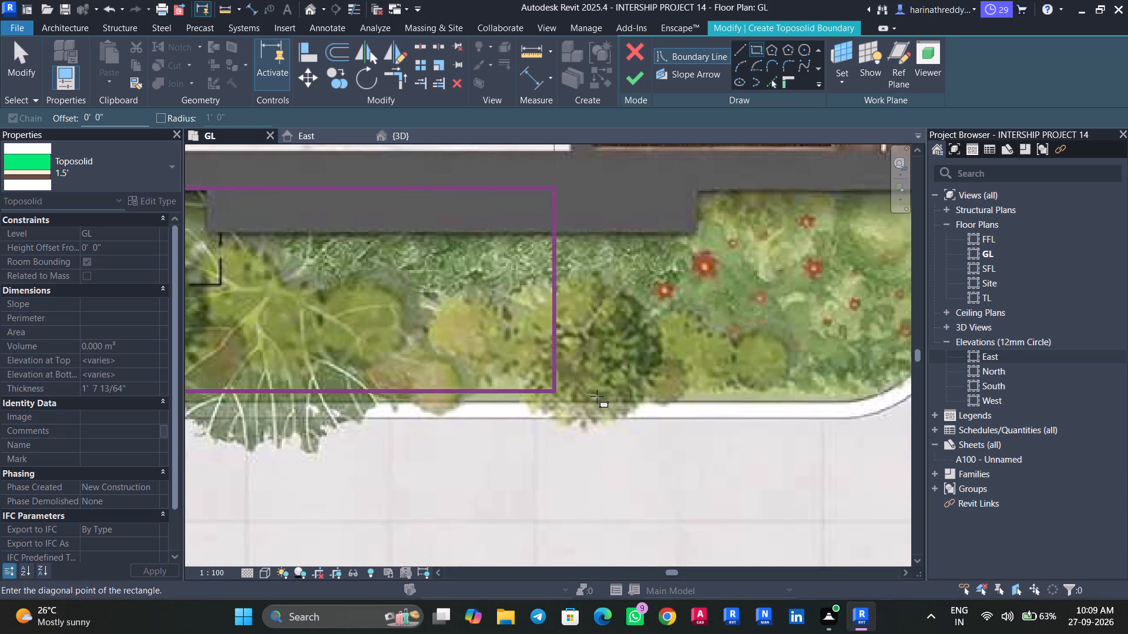
middle_drag(707, 397, 431, 387)
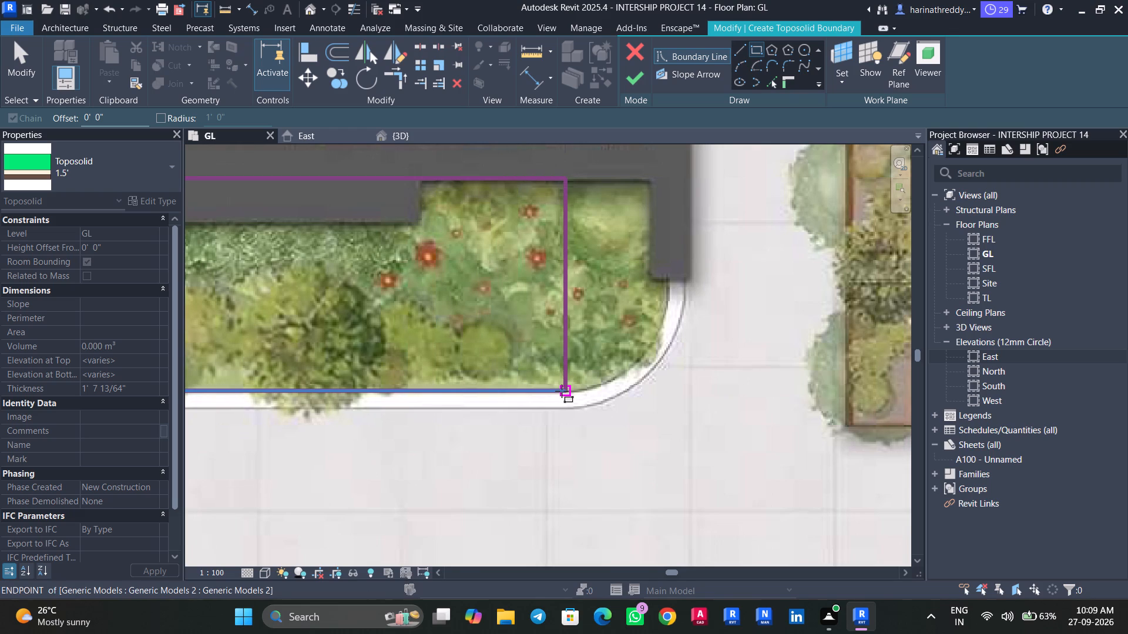
click(562, 391)
key(Escape)
key(Escape)
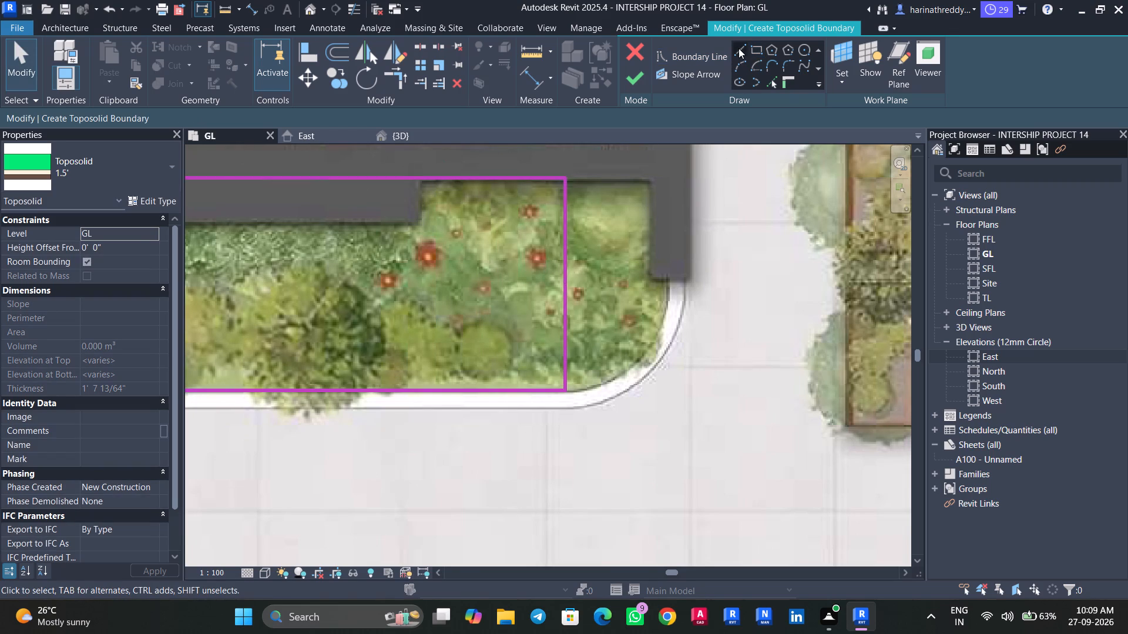
Draw a 90° boundary arc along the kerb's inner curve, from the rectangle's corner to the wall end.
click(738, 48)
key(Escape)
key(Escape)
click(739, 67)
click(568, 387)
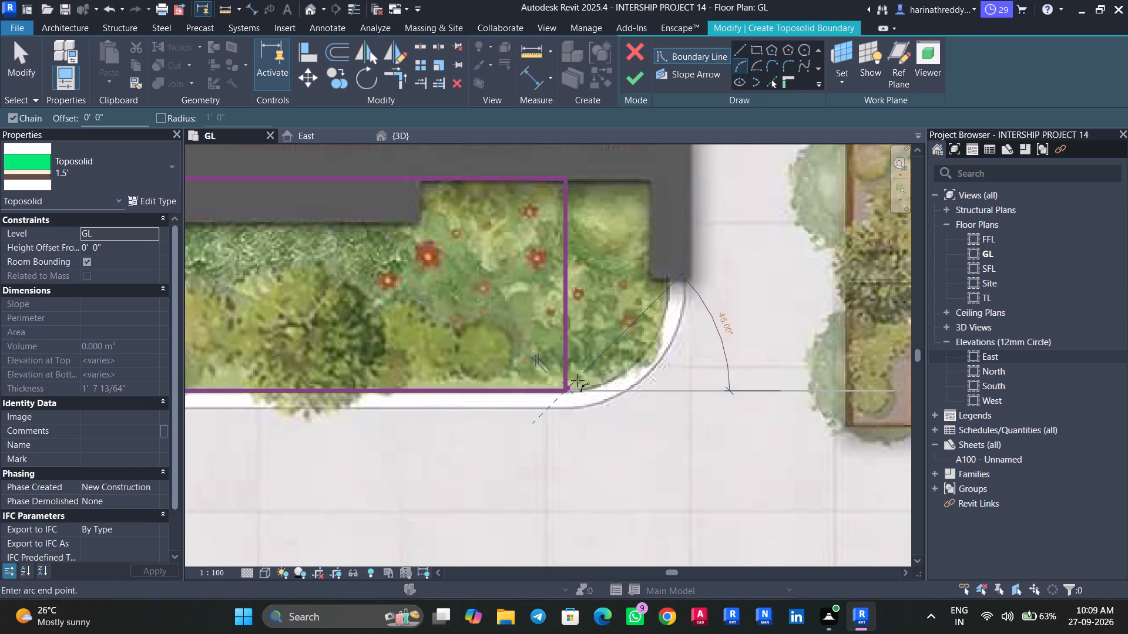
click(672, 281)
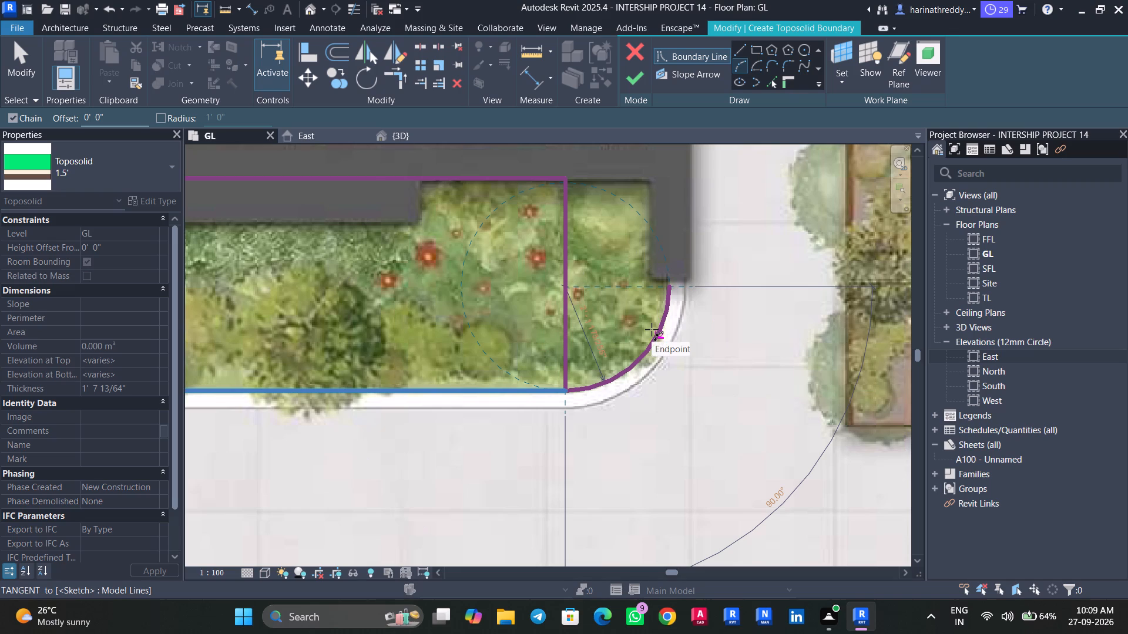
click(652, 329)
key(Escape)
key(Escape)
key(Escape)
key(Escape)
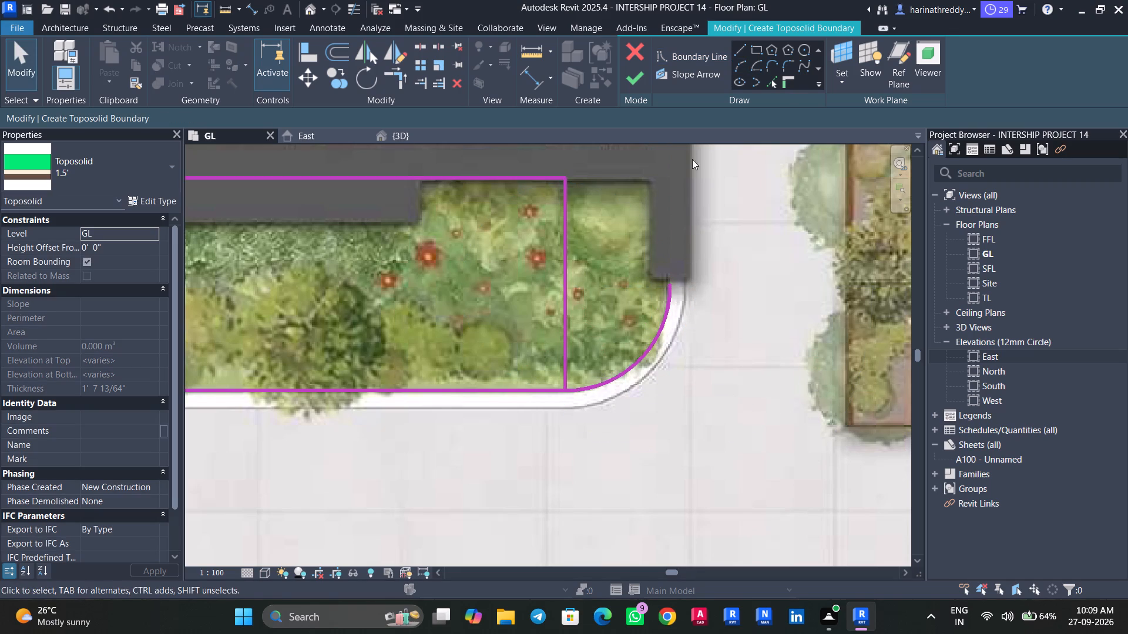
Close the bed's rounded end with two straight lines back to the rectangle, and delete the dividing line inside the outline.
click(736, 52)
click(670, 288)
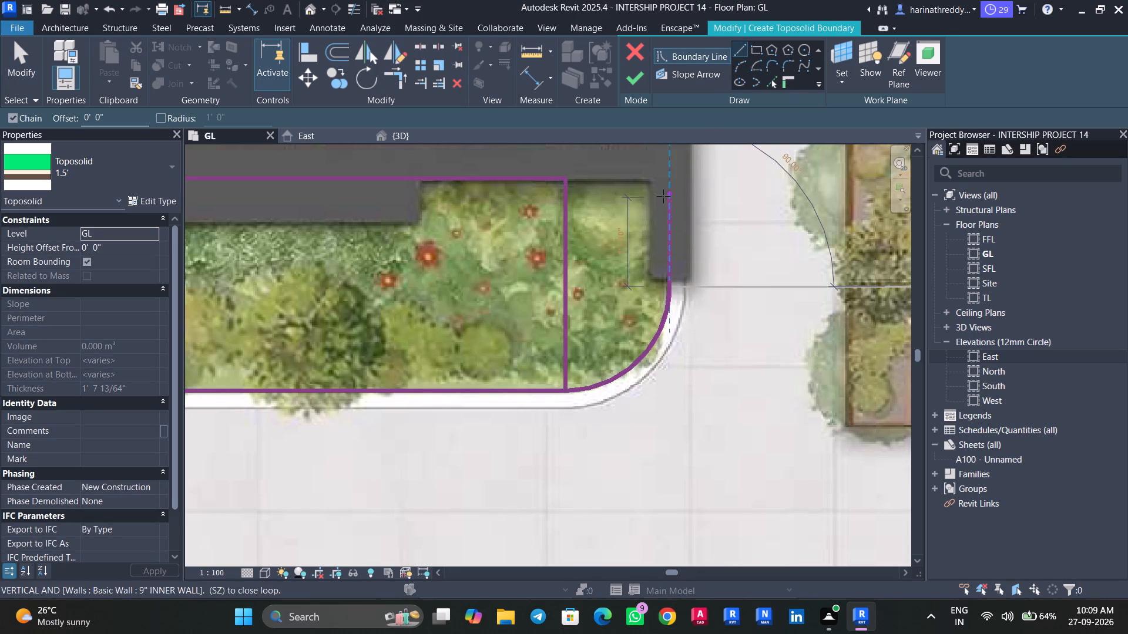
click(667, 178)
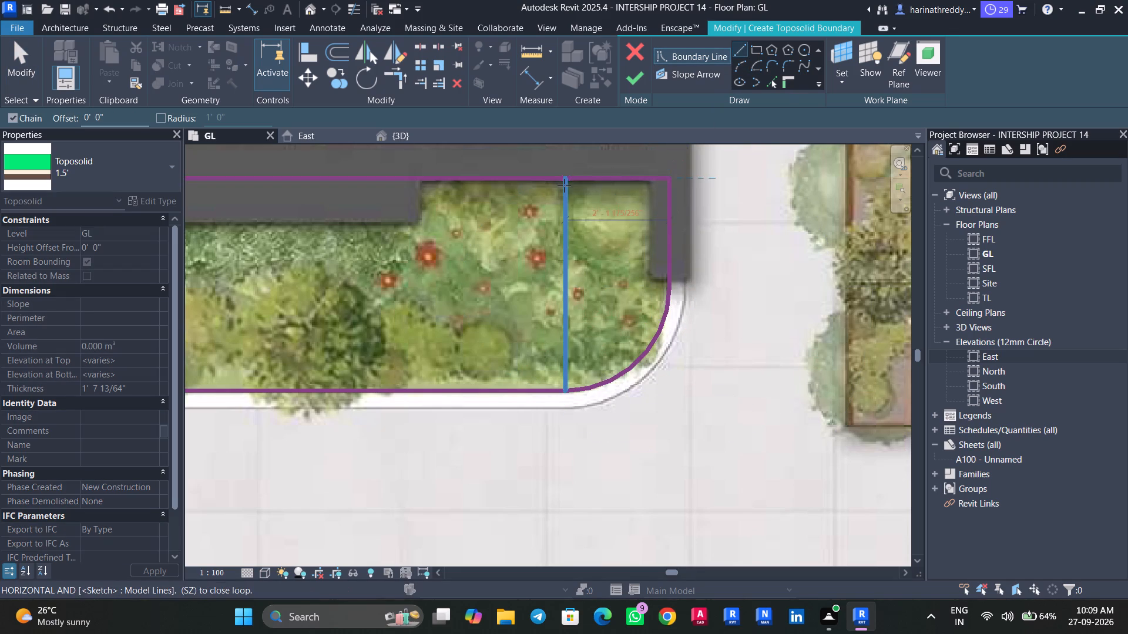
click(563, 186)
key(Escape)
key(Escape)
key(Escape)
click(559, 281)
key(Delete)
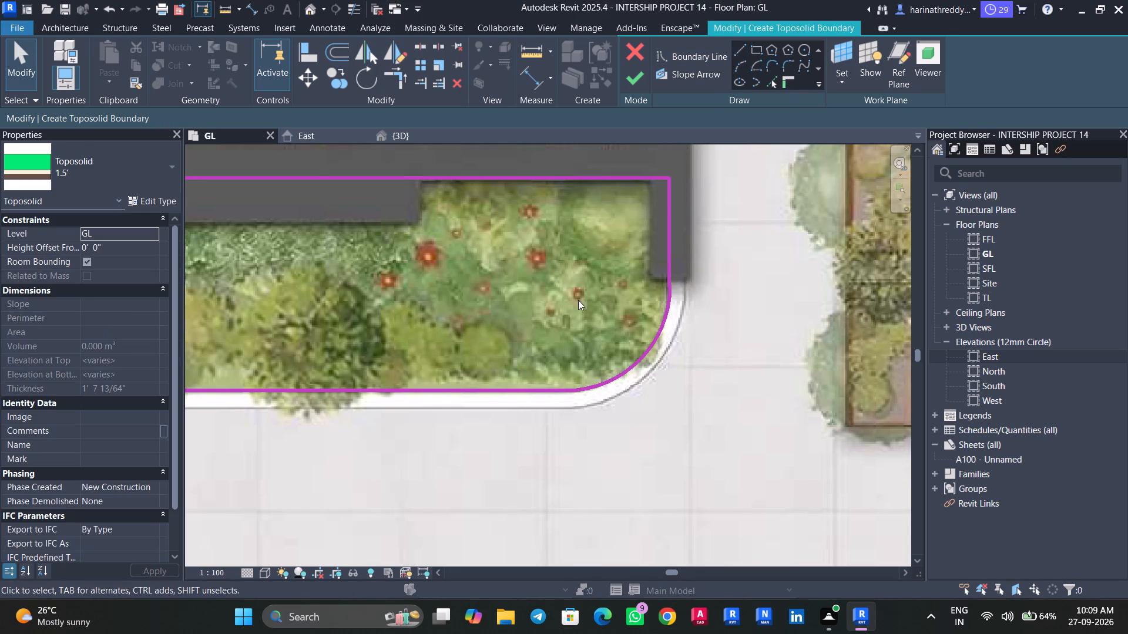
Try to finish the toposolid sketch, and inspect the front bed's outline for overlapping lines.
scroll(585, 305, down, 10)
middle_drag(554, 293, 676, 298)
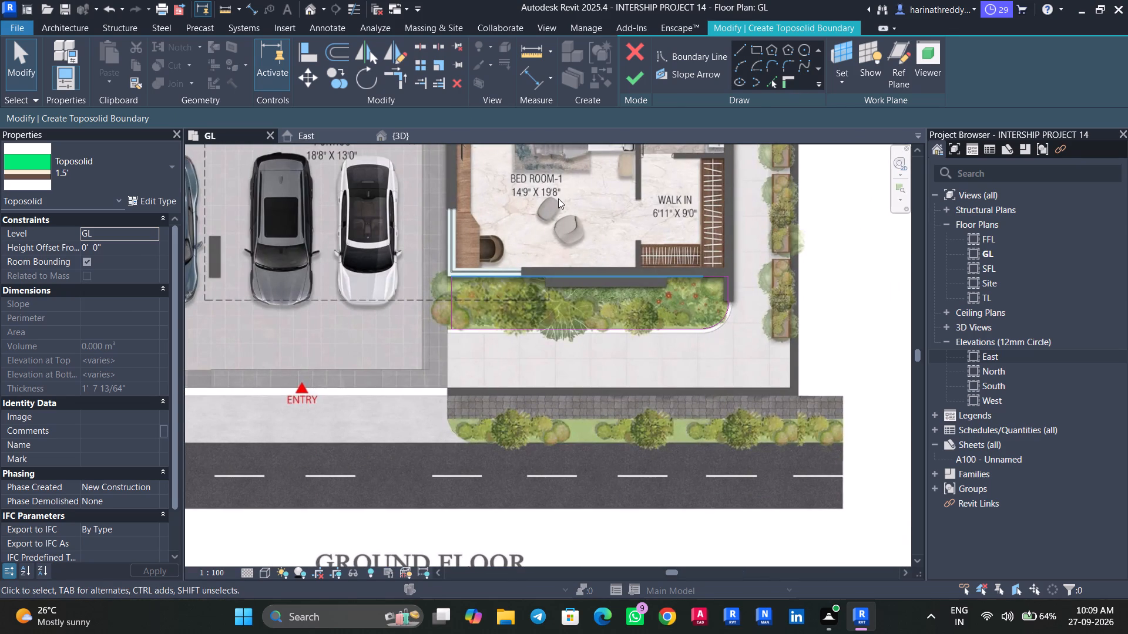
click(632, 83)
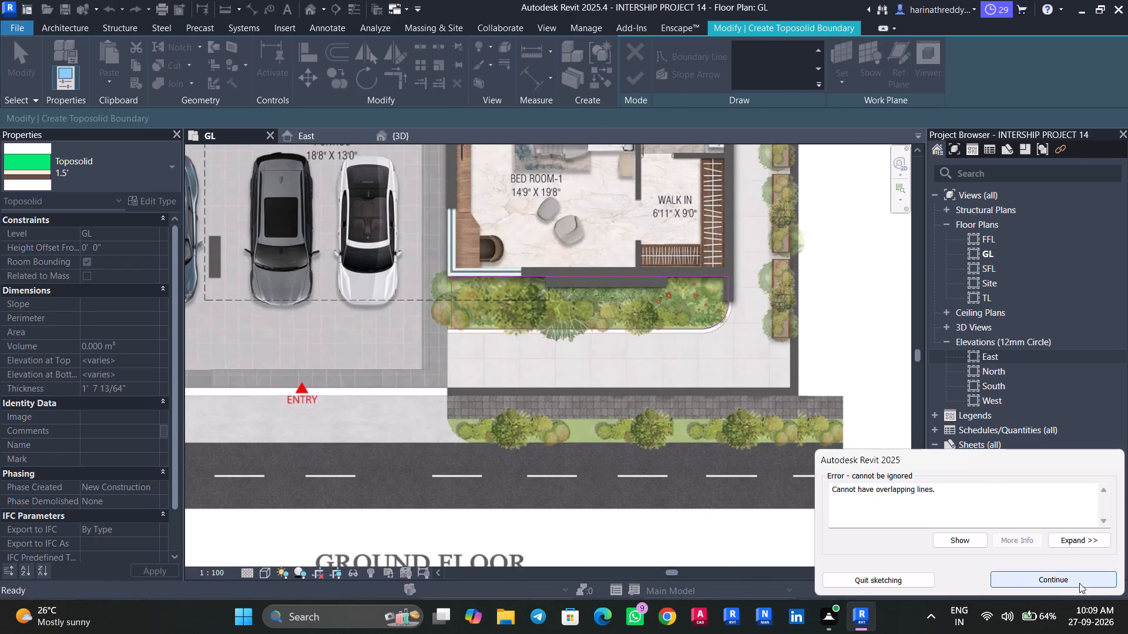
click(1079, 583)
scroll(728, 325, up, 1)
scroll(730, 324, down, 1)
scroll(730, 324, up, 5)
click(723, 304)
scroll(721, 309, up, 1)
scroll(721, 309, down, 1)
scroll(721, 309, up, 4)
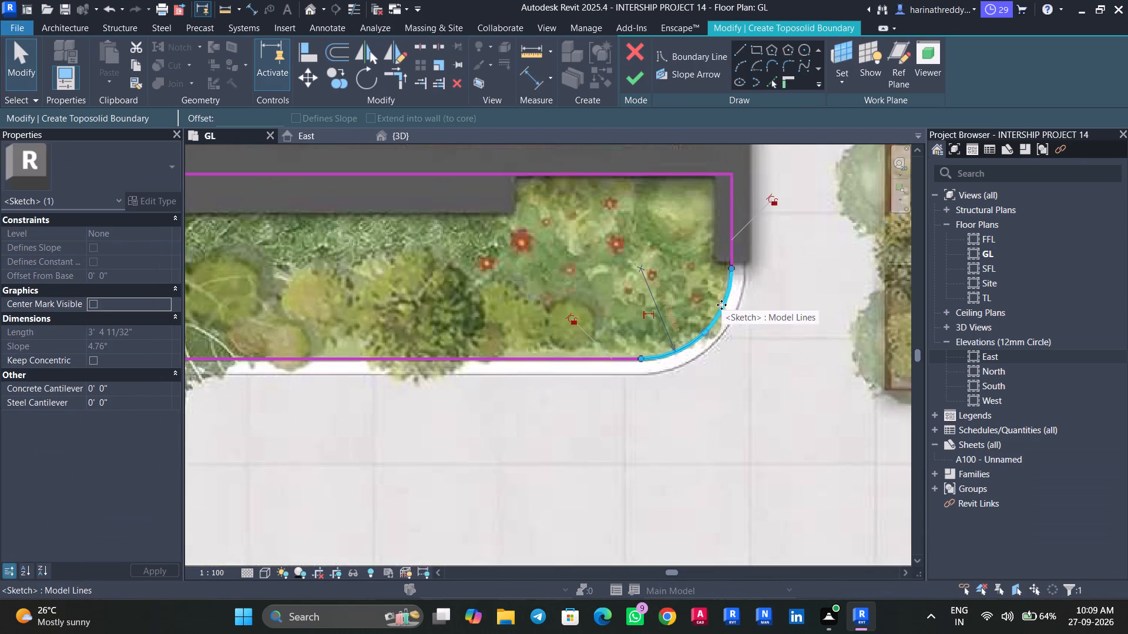
key(Escape)
key(Escape)
scroll(729, 361, down, 2)
scroll(729, 361, up, 1)
scroll(729, 361, down, 11)
Move the short south boundary line of the west planting border slightly inward from the front wall.
middle_drag(531, 380, 672, 394)
scroll(515, 400, up, 9)
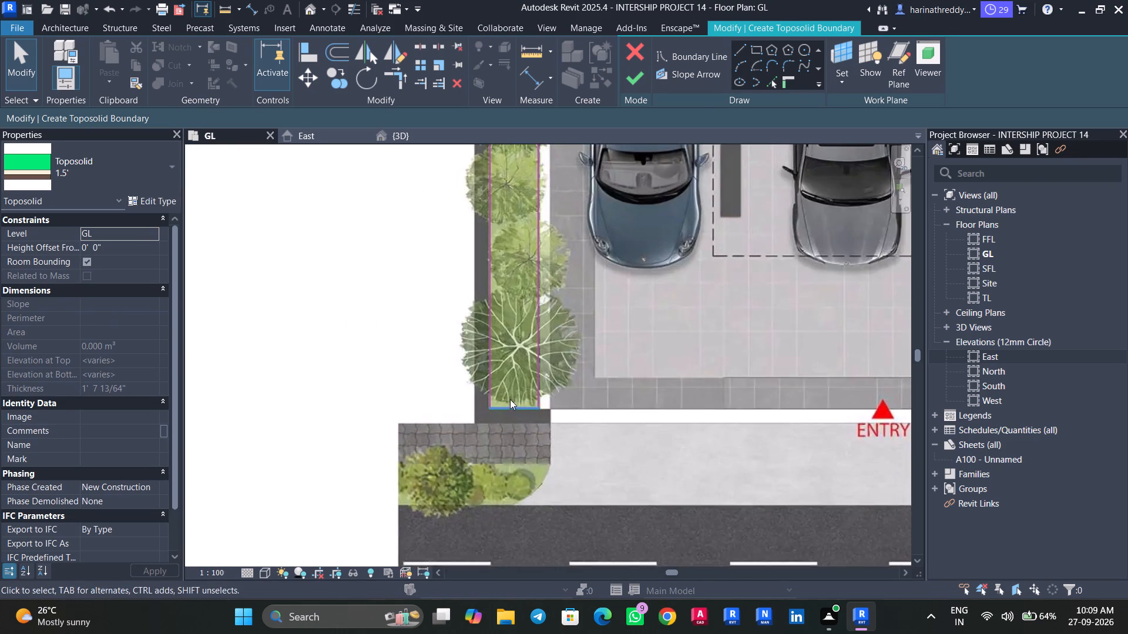
click(523, 408)
scroll(522, 408, up, 11)
drag(522, 413, 529, 402)
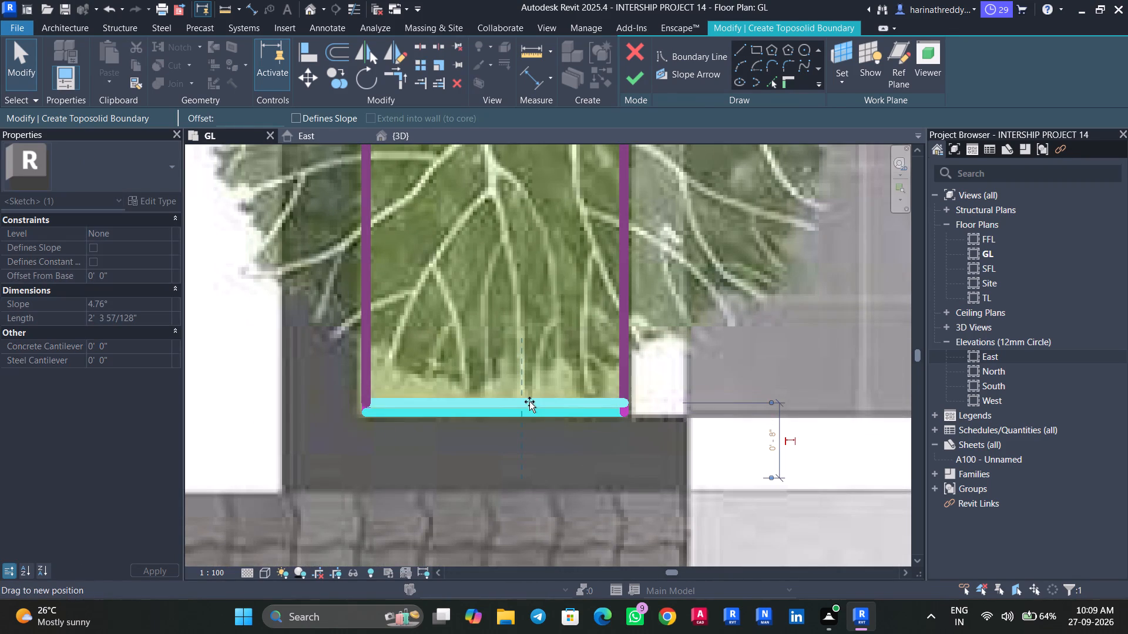
drag(529, 402, 529, 402)
key(Escape)
scroll(751, 342, down, 8)
middle_drag(736, 390, 719, 444)
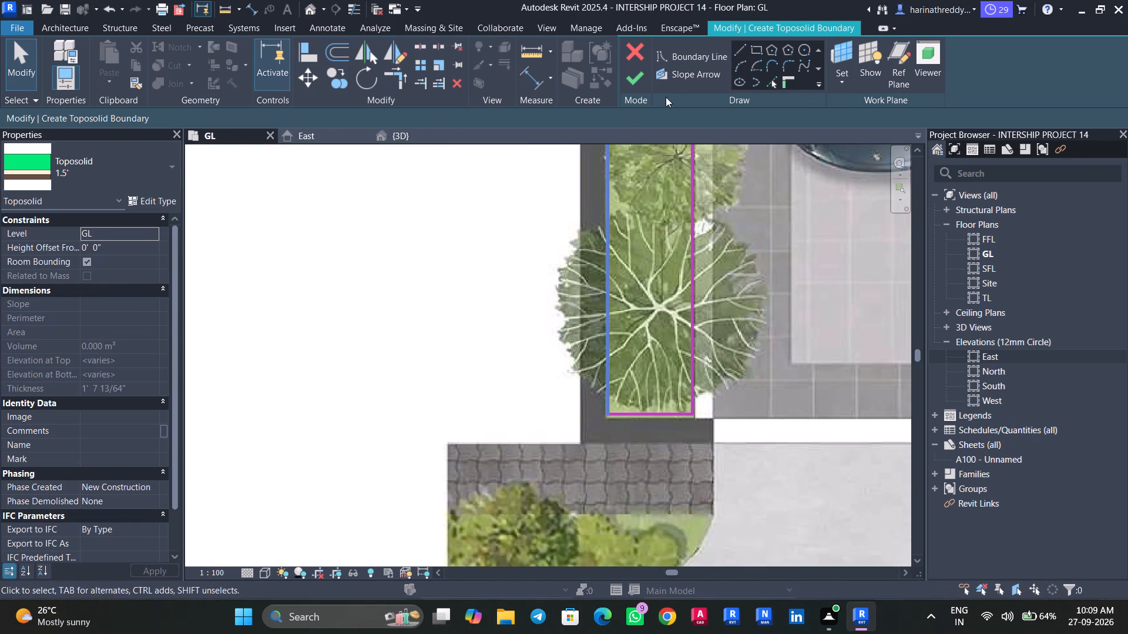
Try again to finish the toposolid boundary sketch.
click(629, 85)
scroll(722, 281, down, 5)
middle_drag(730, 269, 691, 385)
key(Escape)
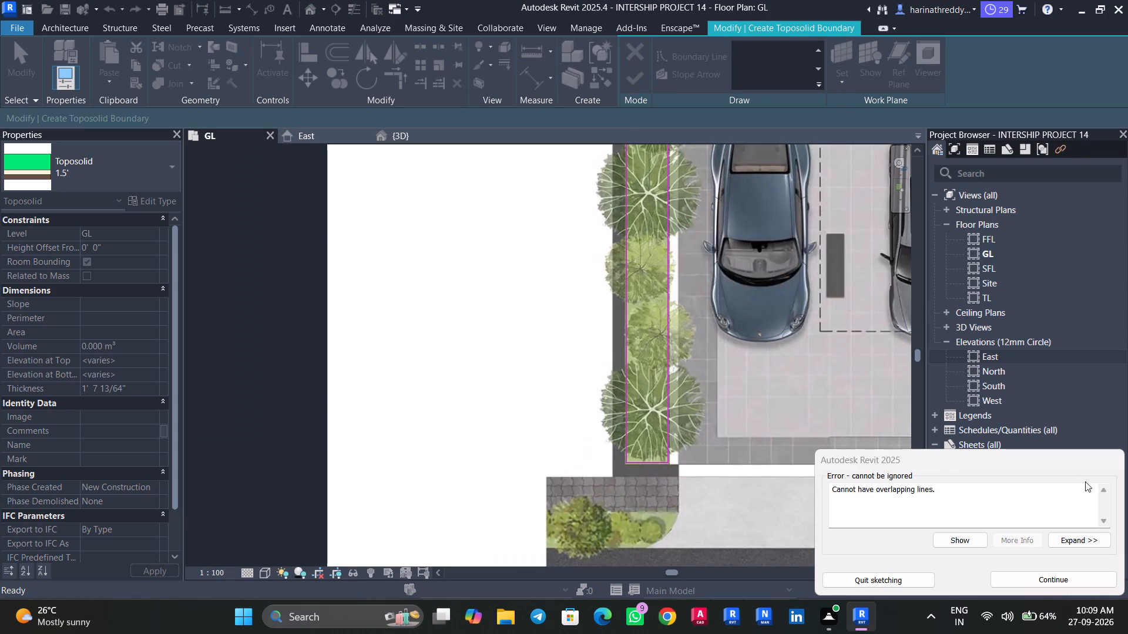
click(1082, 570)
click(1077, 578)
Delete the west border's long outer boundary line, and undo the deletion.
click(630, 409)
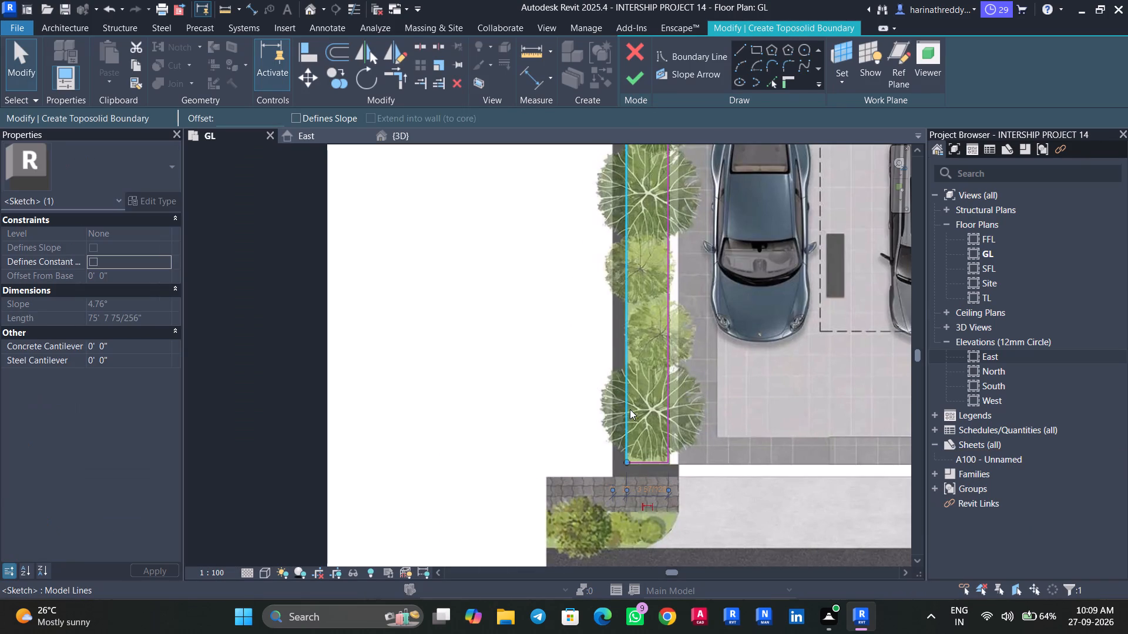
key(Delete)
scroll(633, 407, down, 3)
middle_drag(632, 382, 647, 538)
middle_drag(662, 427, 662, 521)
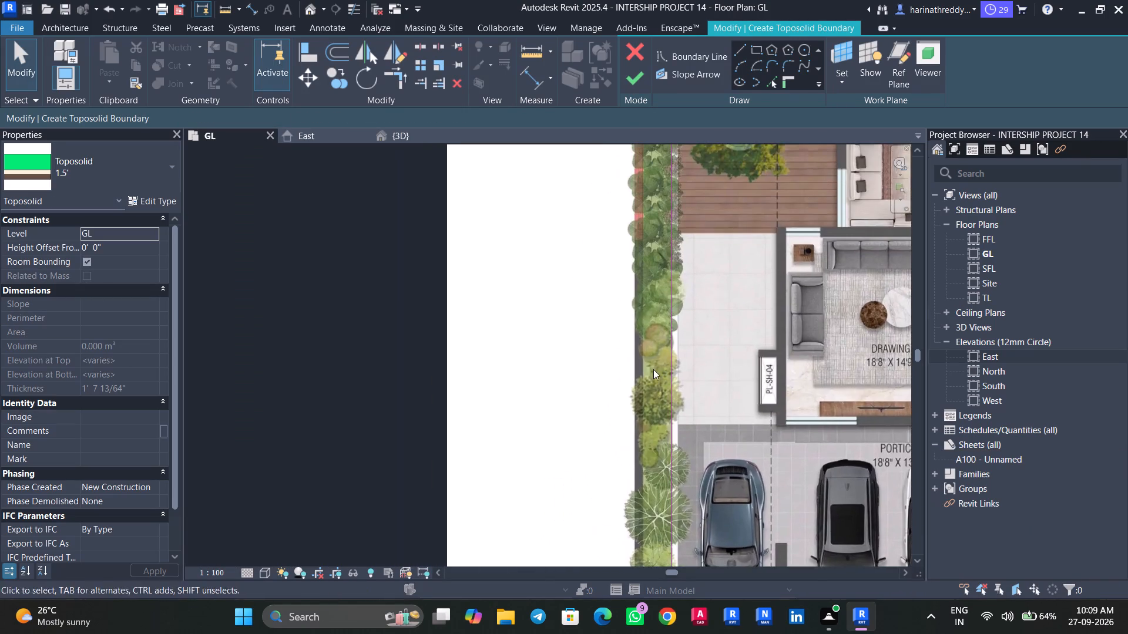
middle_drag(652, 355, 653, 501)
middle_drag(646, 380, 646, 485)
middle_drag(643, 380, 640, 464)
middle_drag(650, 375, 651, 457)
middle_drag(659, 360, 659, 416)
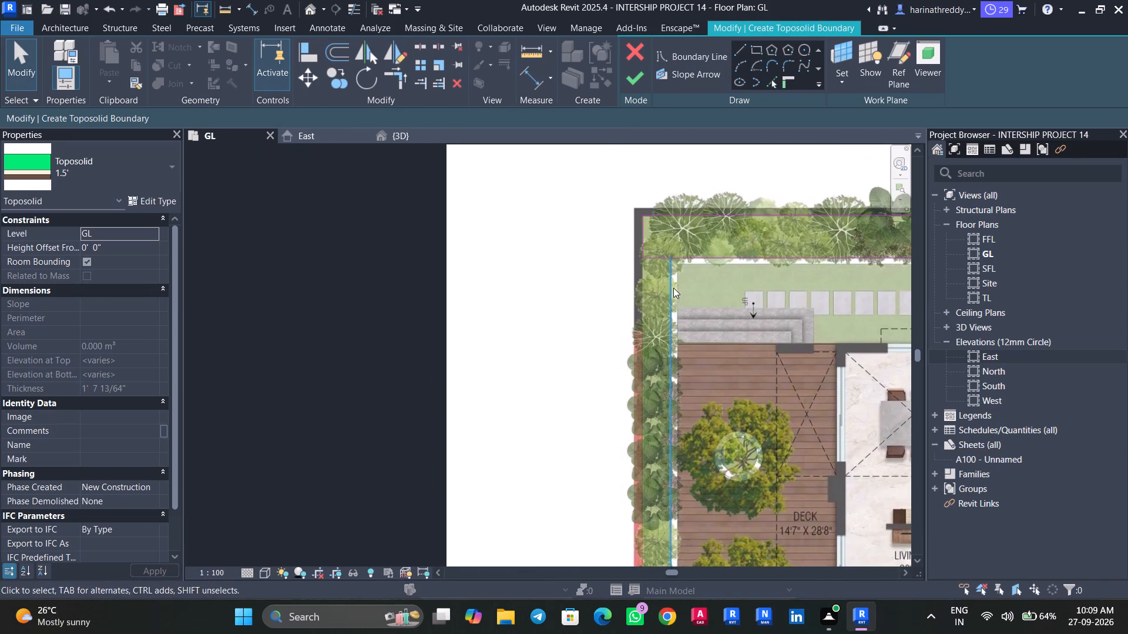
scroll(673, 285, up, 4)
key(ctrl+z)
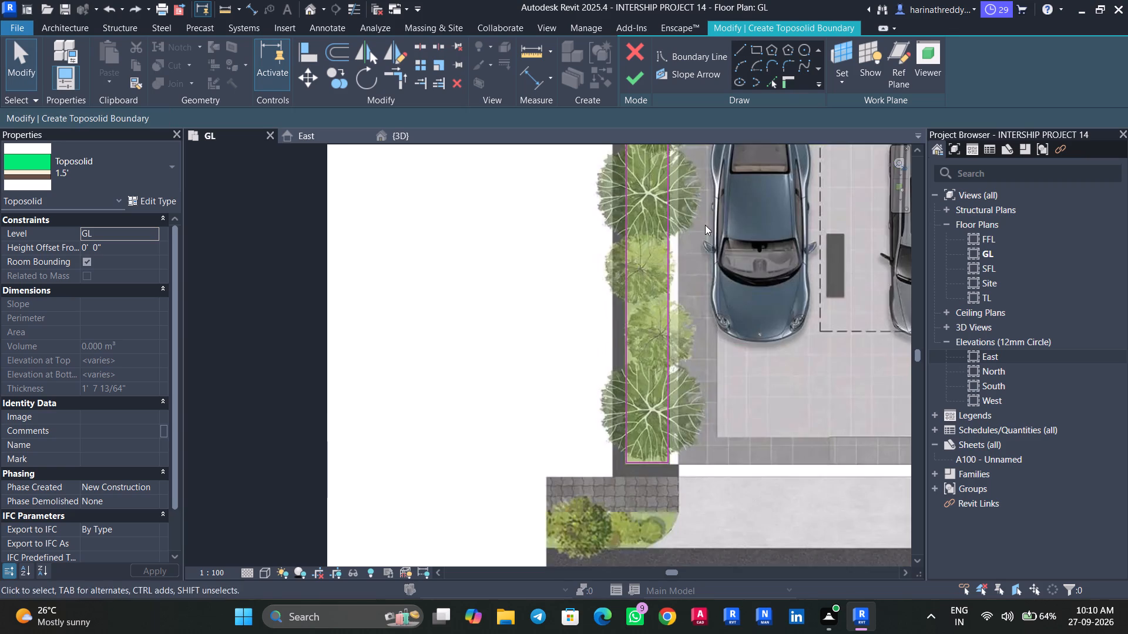
Trim the west border's inner line and the north border's inner line into a corner, and delete the leftover short segment between the borders.
middle_drag(713, 230, 688, 531)
scroll(689, 523, up, 1)
middle_drag(720, 416, 710, 551)
middle_drag(711, 365, 716, 533)
middle_drag(694, 401, 698, 551)
middle_drag(701, 369, 709, 555)
middle_drag(713, 340, 714, 460)
scroll(705, 316, down, 1)
middle_drag(711, 336, 714, 347)
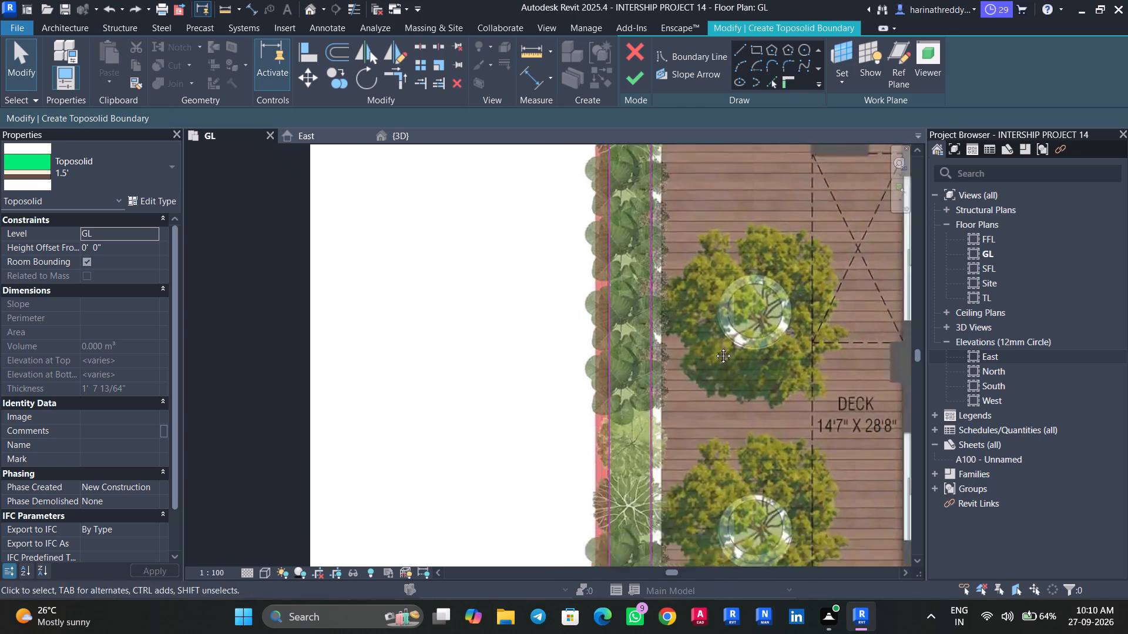
middle_drag(714, 347, 720, 436)
middle_drag(734, 351, 734, 467)
middle_drag(728, 340, 729, 475)
middle_drag(707, 375, 709, 405)
scroll(674, 431, up, 3)
key(t)
key(r)
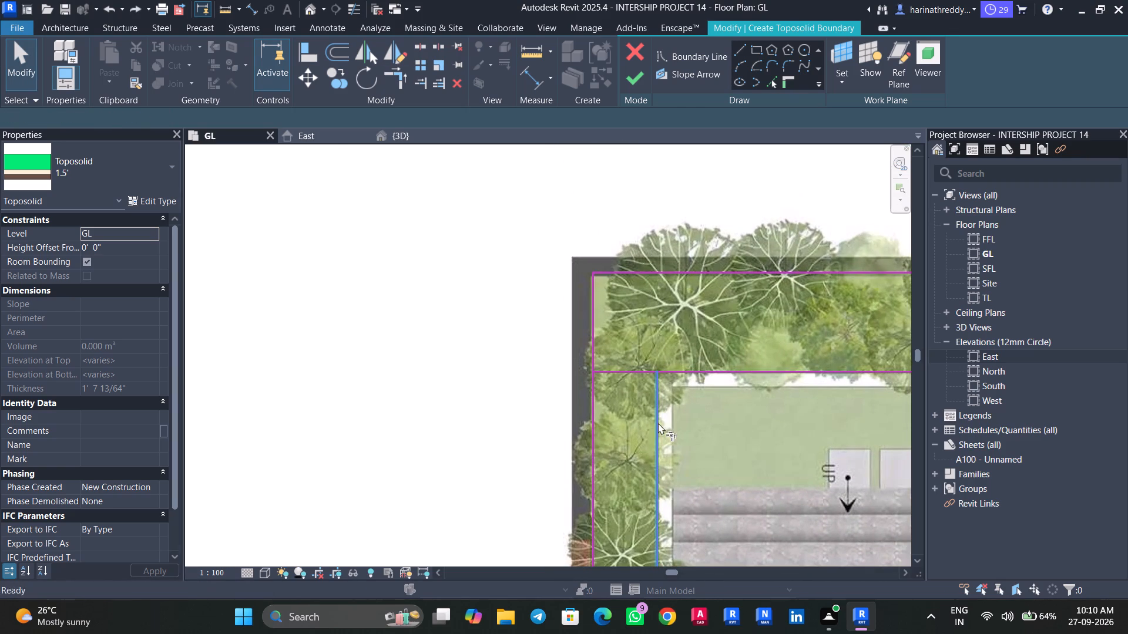
click(650, 422)
click(681, 373)
key(Escape)
key(Escape)
click(628, 373)
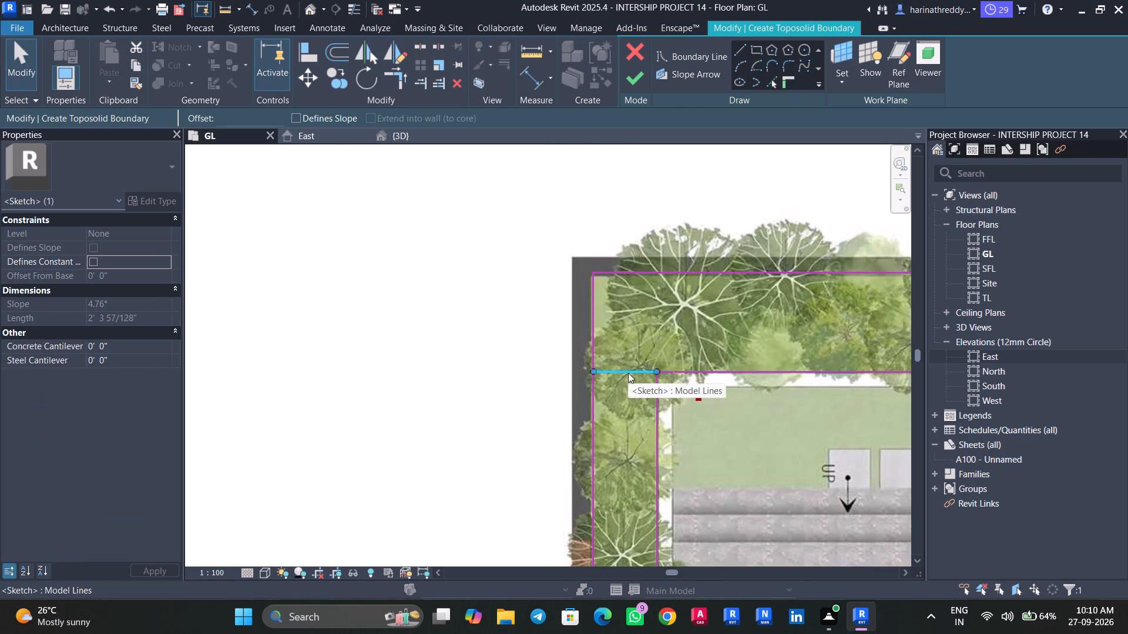
key(Delete)
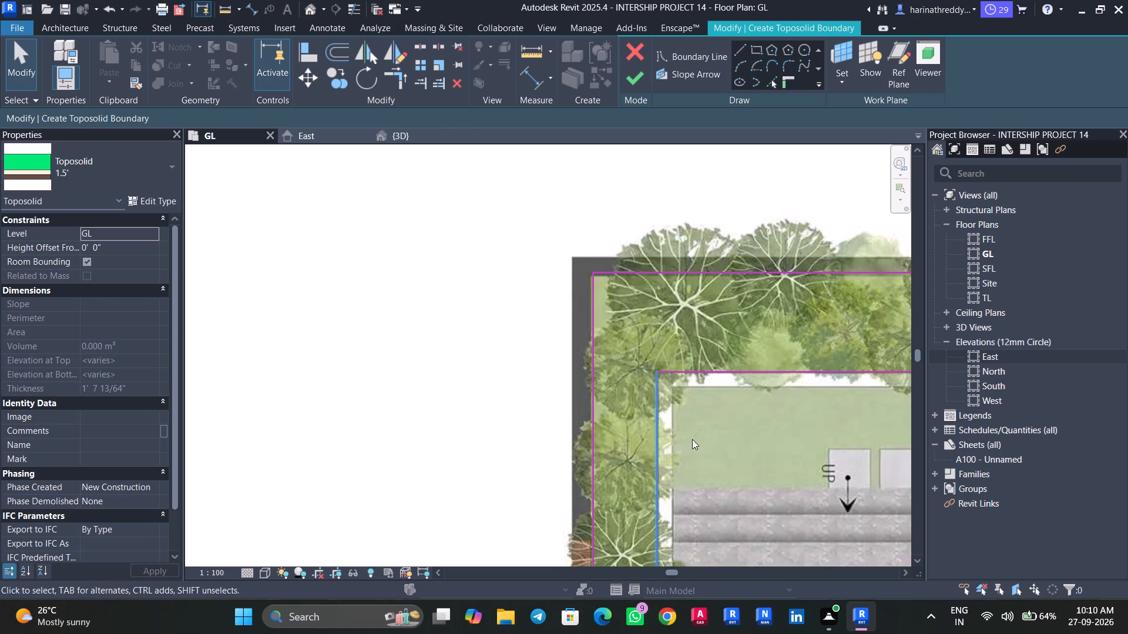
Finish the toposolid covering the north, west and front planting beds, and switch to the 3D view.
scroll(692, 436, down, 2)
scroll(692, 436, up, 1)
scroll(692, 436, down, 6)
middle_drag(741, 473, 501, 234)
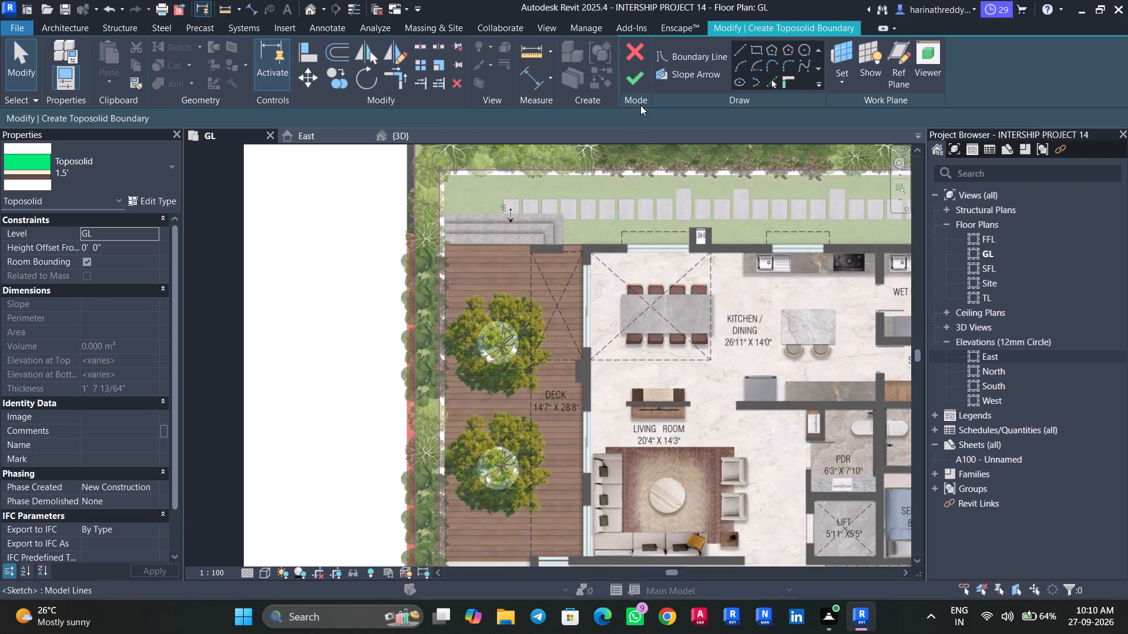
click(637, 78)
click(421, 141)
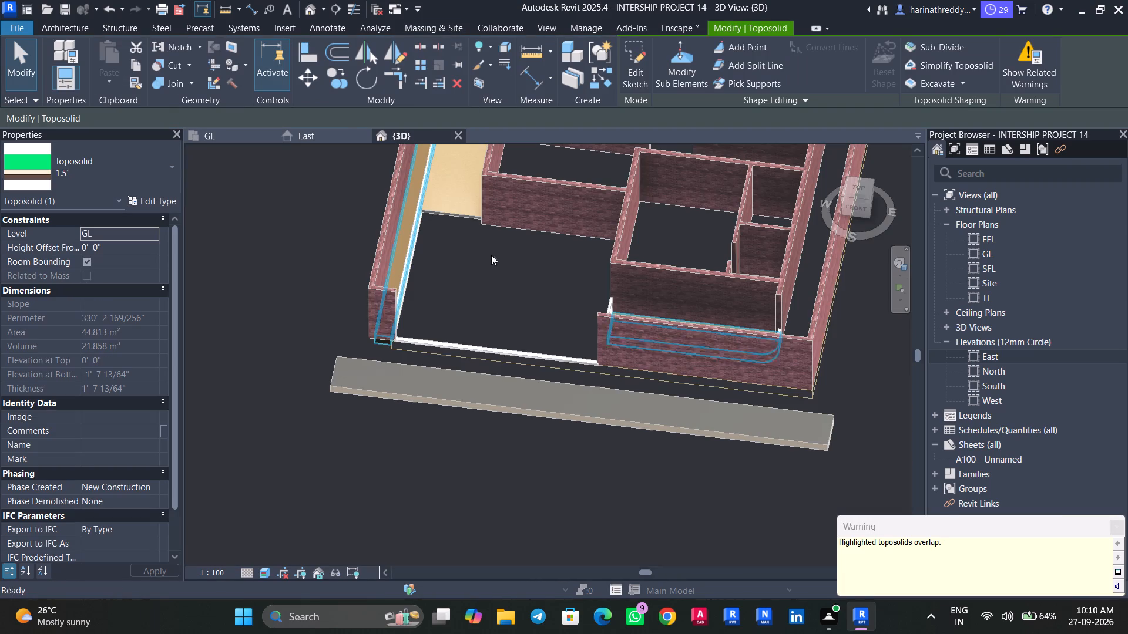
Set the height offset of the toposolid filling the north, west and front planting beds to 1.5'.
middle_drag(512, 281, 529, 445)
key(Escape)
scroll(435, 365, up, 4)
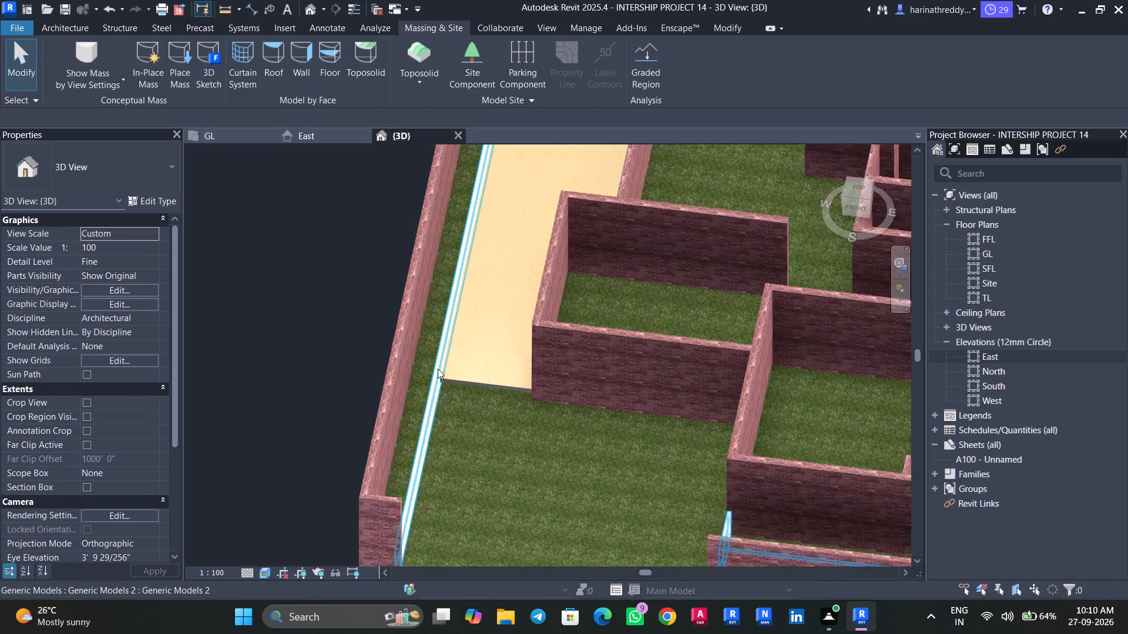
scroll(509, 436, up, 5)
middle_drag(518, 417, 552, 351)
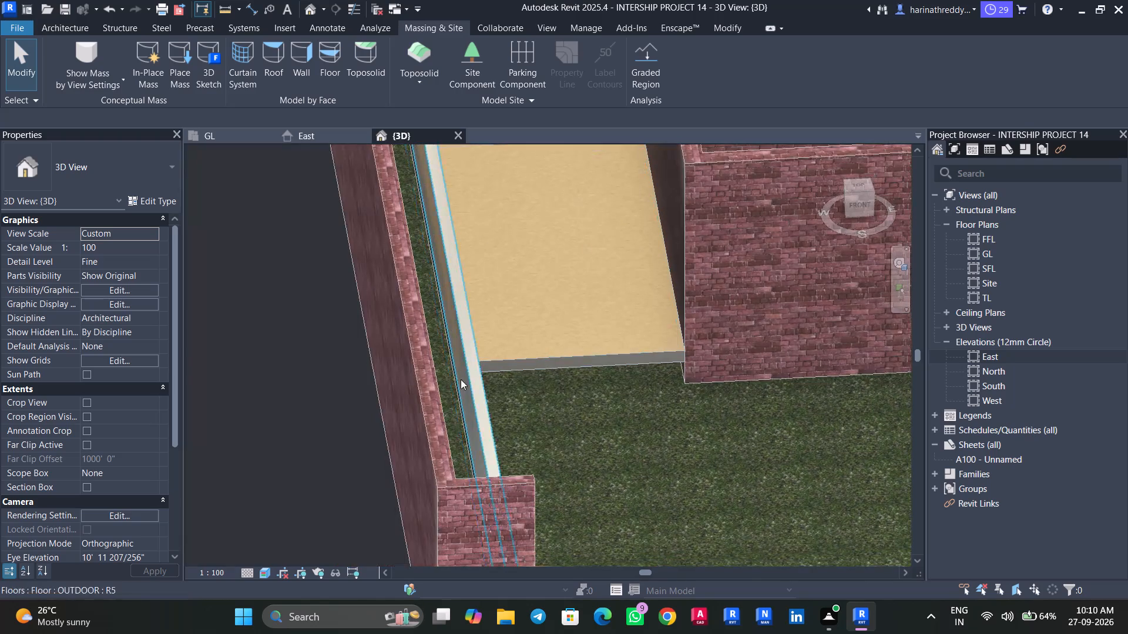
shift+middle_drag(527, 399, 503, 412)
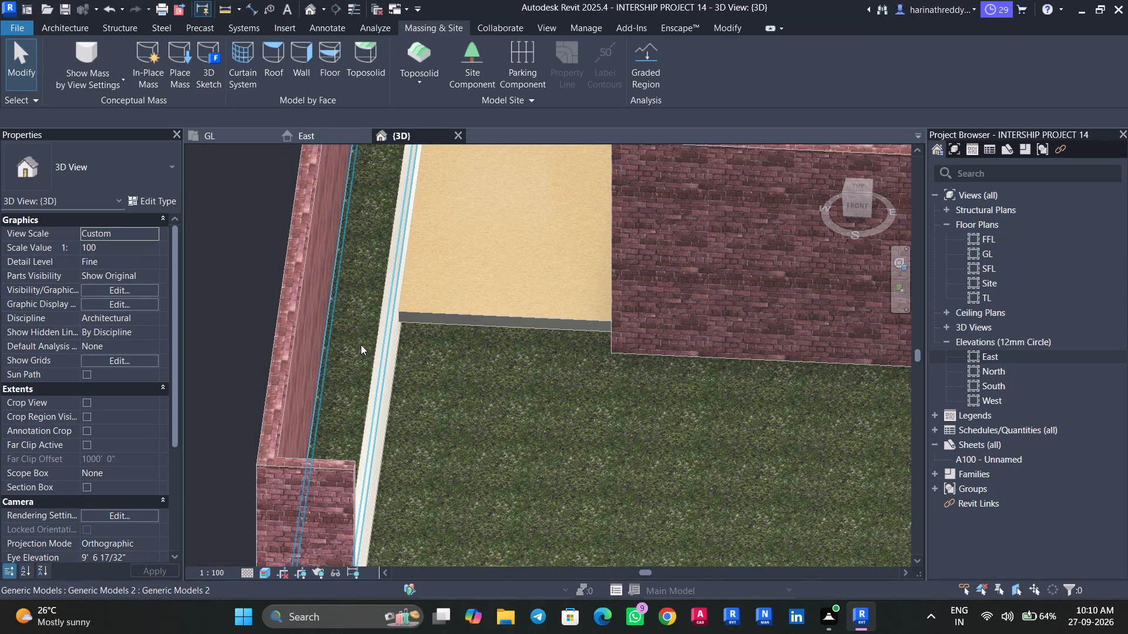
click(361, 348)
scroll(357, 340, down, 13)
shift+middle_drag(445, 413, 495, 312)
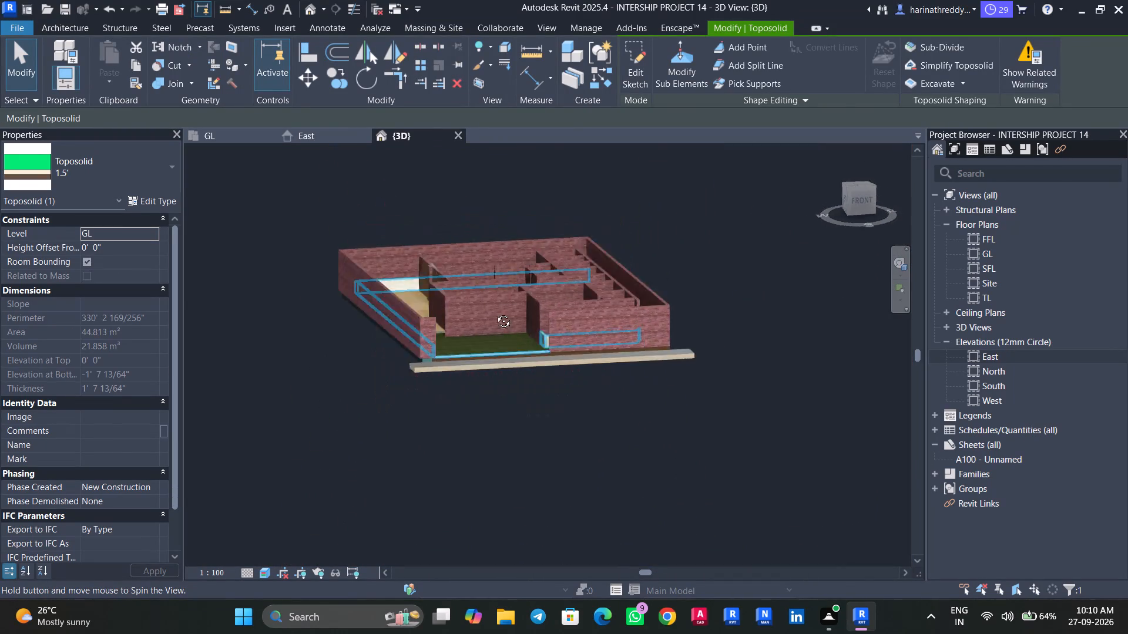
shift+middle_drag(495, 312, 446, 511)
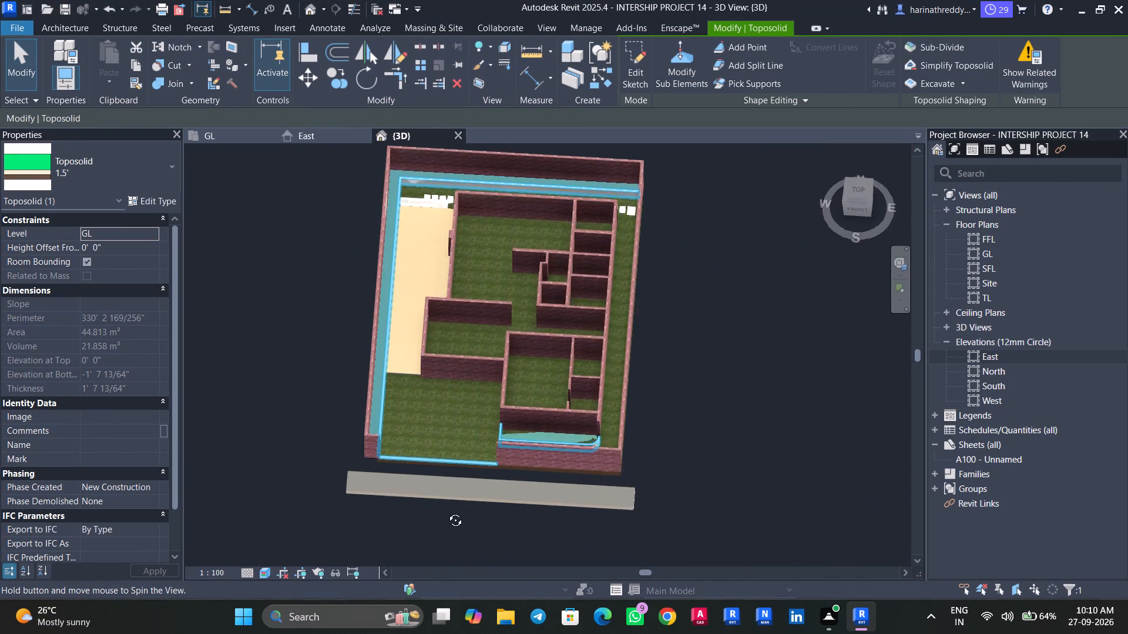
shift+middle_drag(446, 511, 446, 537)
click(123, 244)
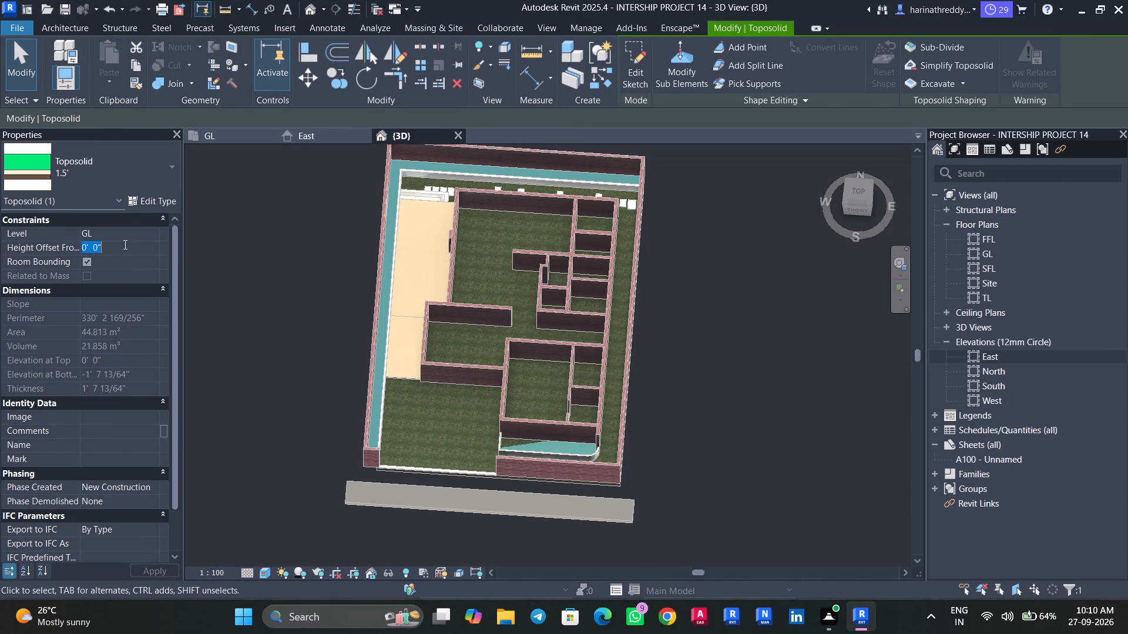
text(1.5')
key(Return)
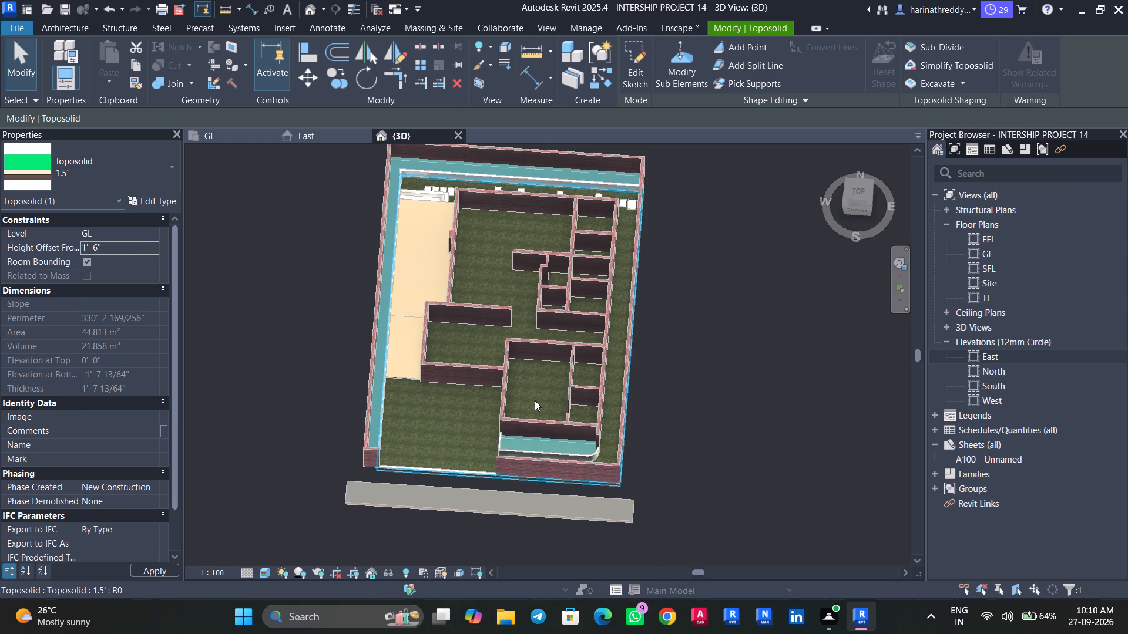
key(Escape)
Examine the raised soil in the west, north and front planting beds from several angles.
shift+middle_drag(568, 436, 620, 306)
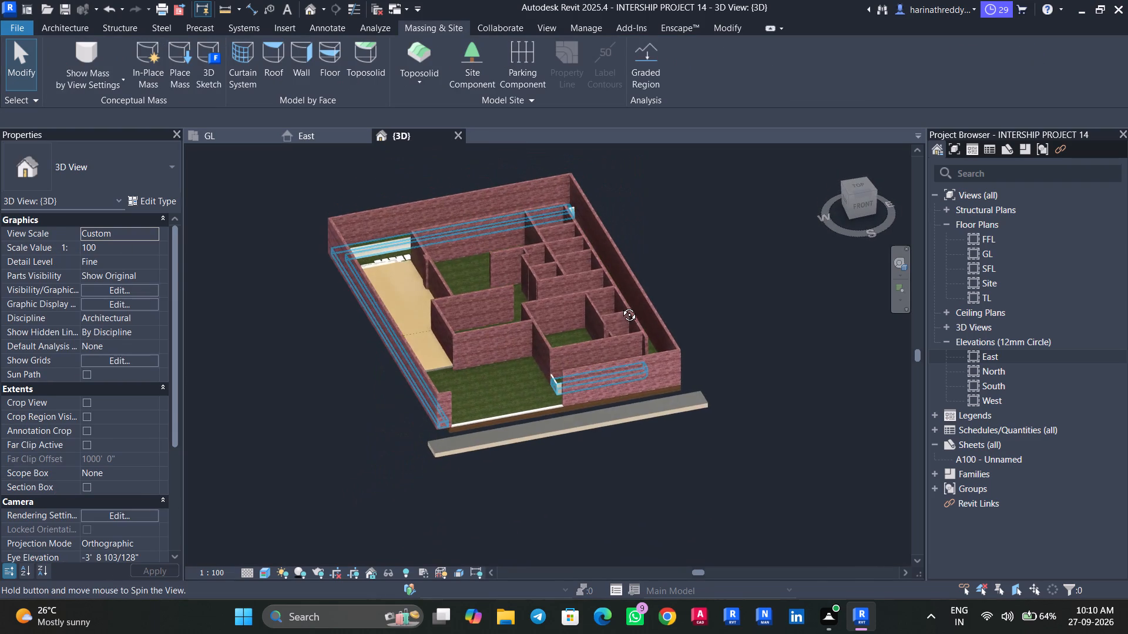
shift+middle_drag(620, 306, 620, 306)
scroll(609, 353, up, 4)
shift+middle_drag(424, 434, 487, 494)
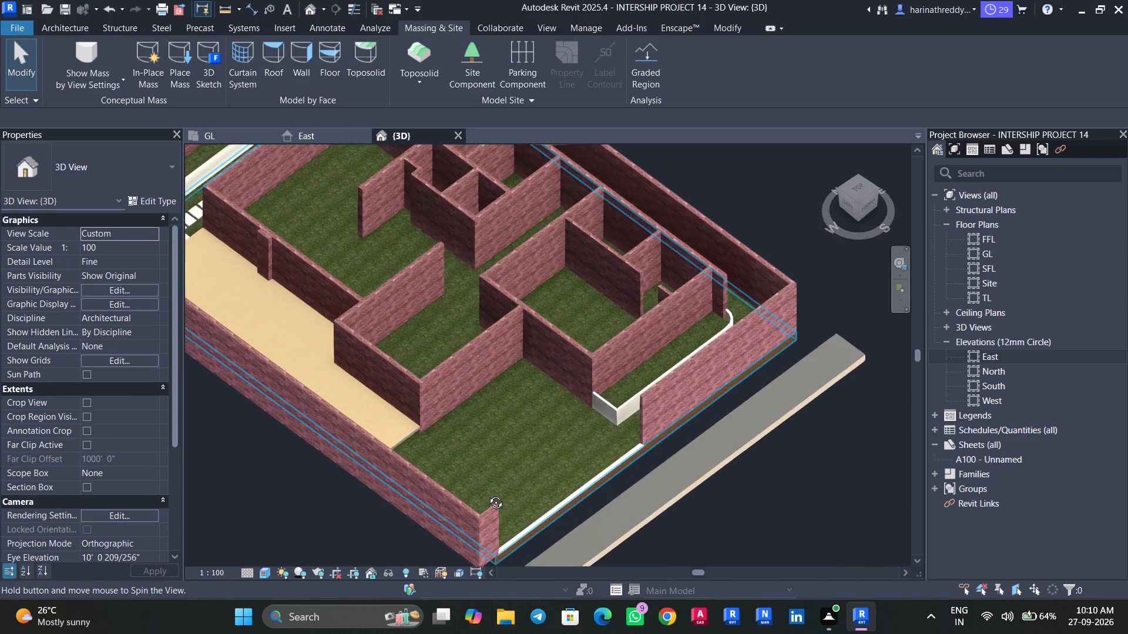
shift+middle_drag(487, 494, 346, 450)
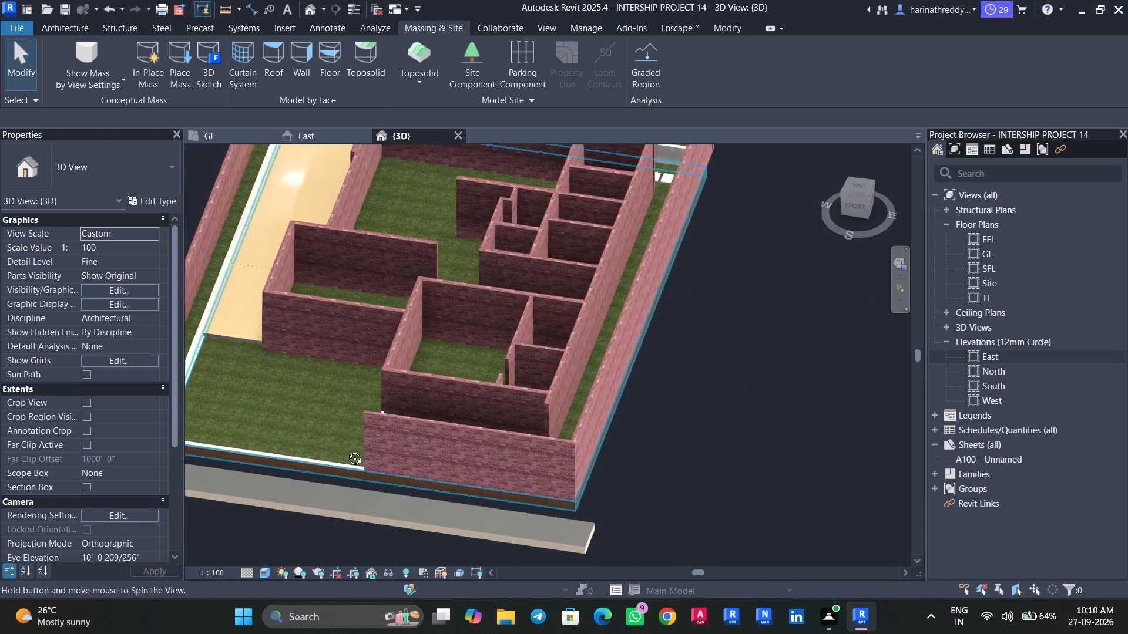
shift+middle_drag(346, 450, 356, 412)
middle_drag(302, 400, 526, 437)
scroll(371, 354, up, 9)
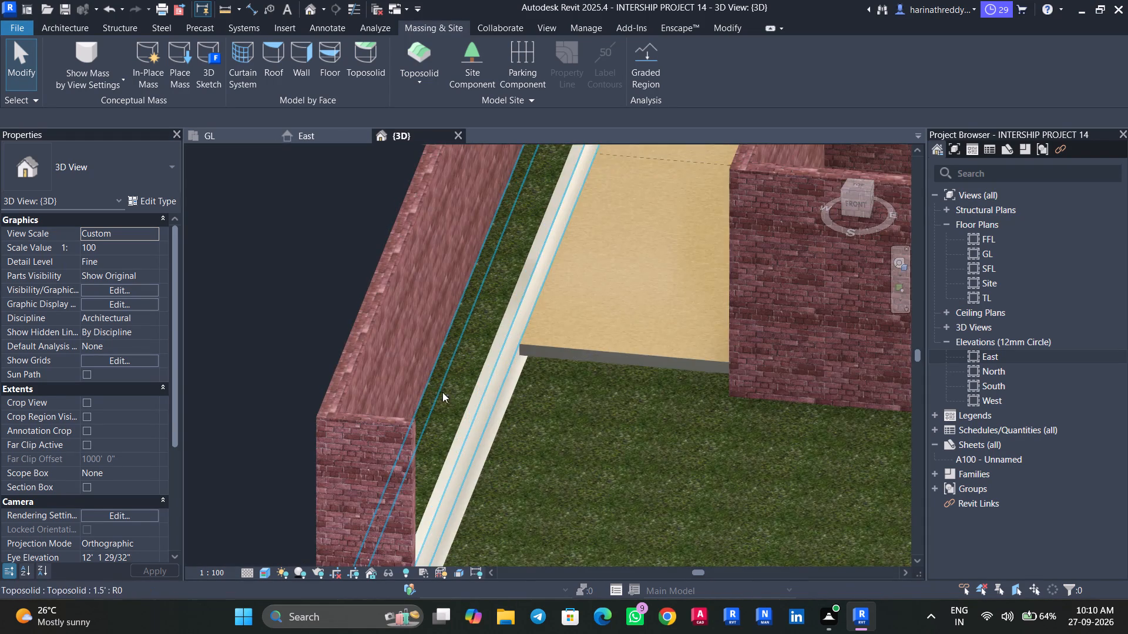
scroll(587, 407, down, 8)
key(Escape)
key(Escape)
scroll(577, 444, down, 5)
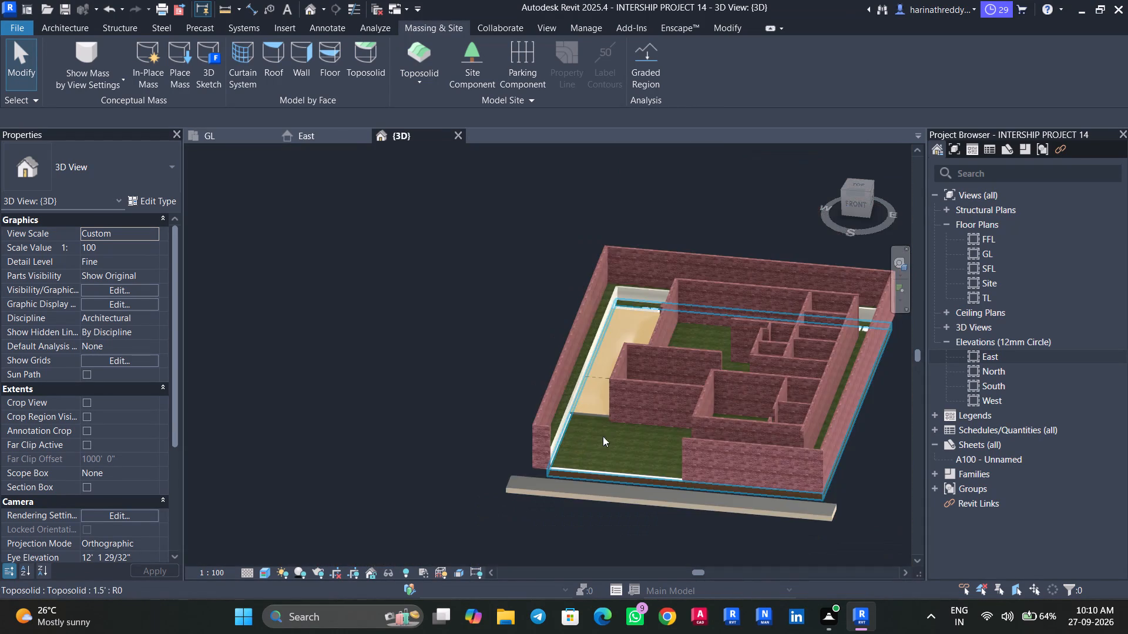
middle_drag(603, 436, 254, 495)
scroll(985, 465, up, 2)
scroll(805, 520, up, 1)
shift+middle_drag(807, 527, 835, 551)
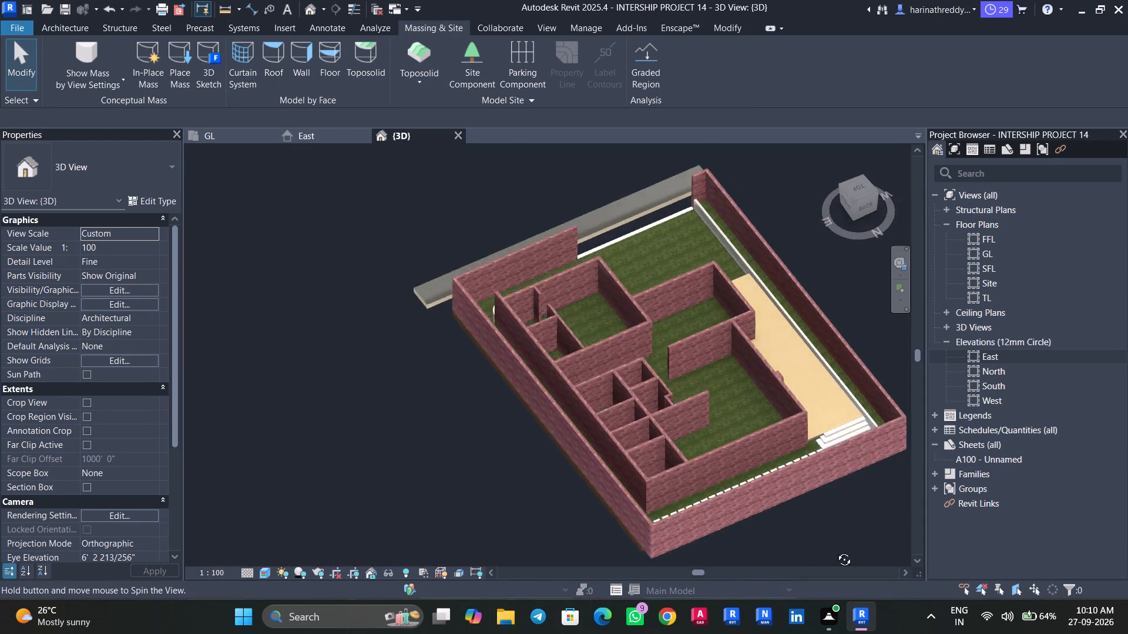
shift+middle_drag(835, 551, 866, 565)
scroll(869, 393, up, 7)
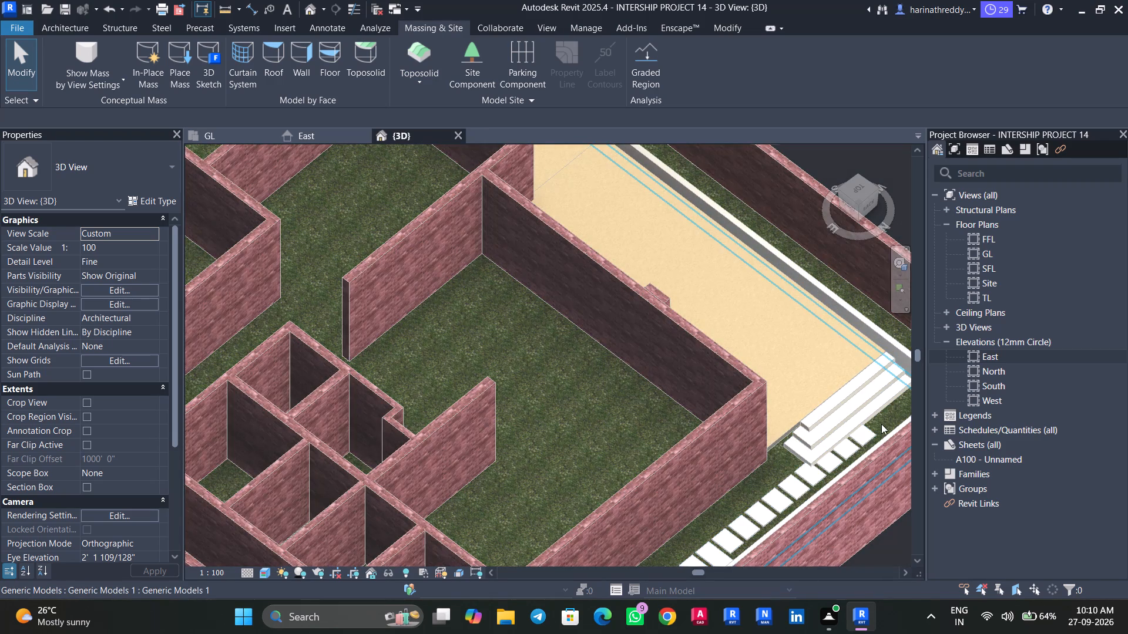
shift+middle_drag(881, 424, 889, 436)
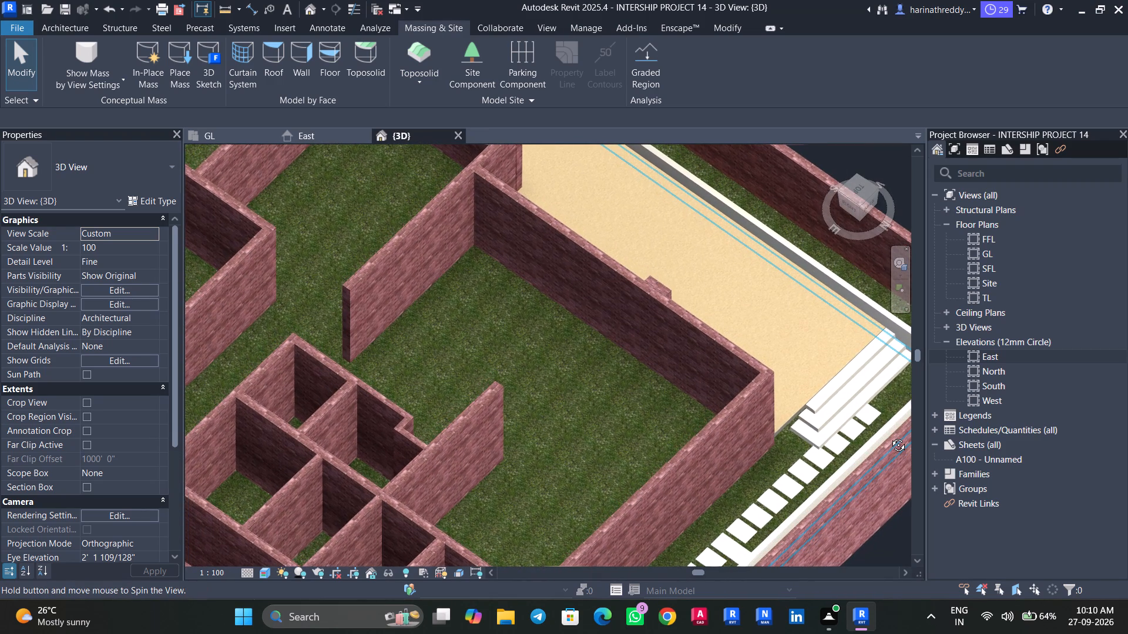
shift+middle_drag(889, 436, 521, 471)
shift+scroll(889, 436, up, 1)
scroll(642, 484, down, 6)
middle_drag(655, 496, 737, 402)
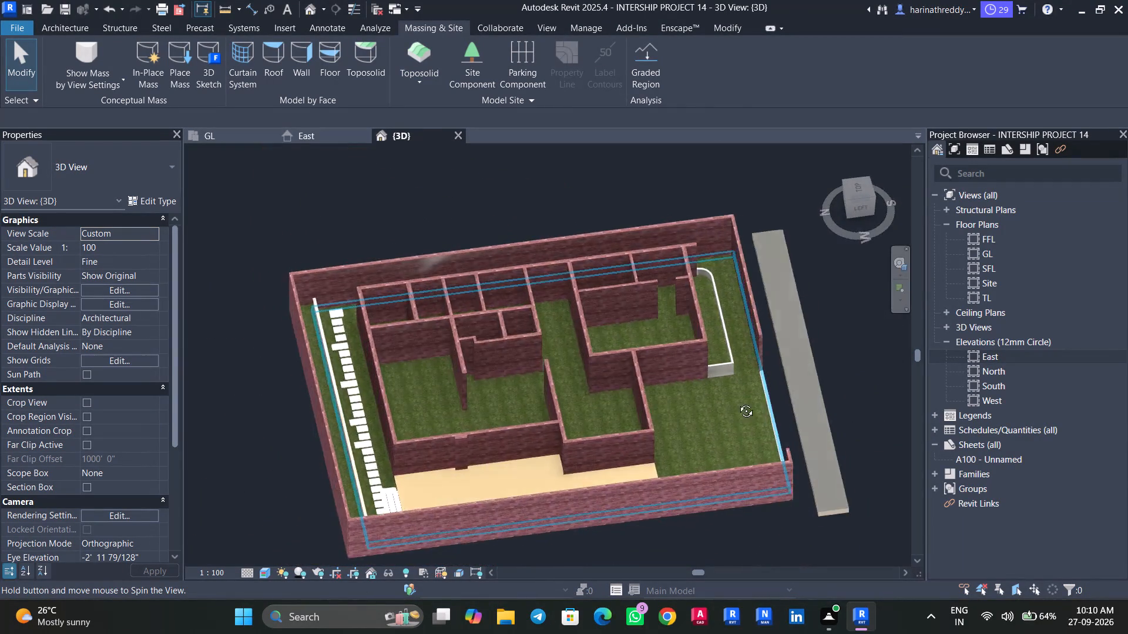
middle_drag(737, 402, 855, 370)
Examine the short 8" wall stub against the house wall facing the deck.
scroll(550, 454, up, 2)
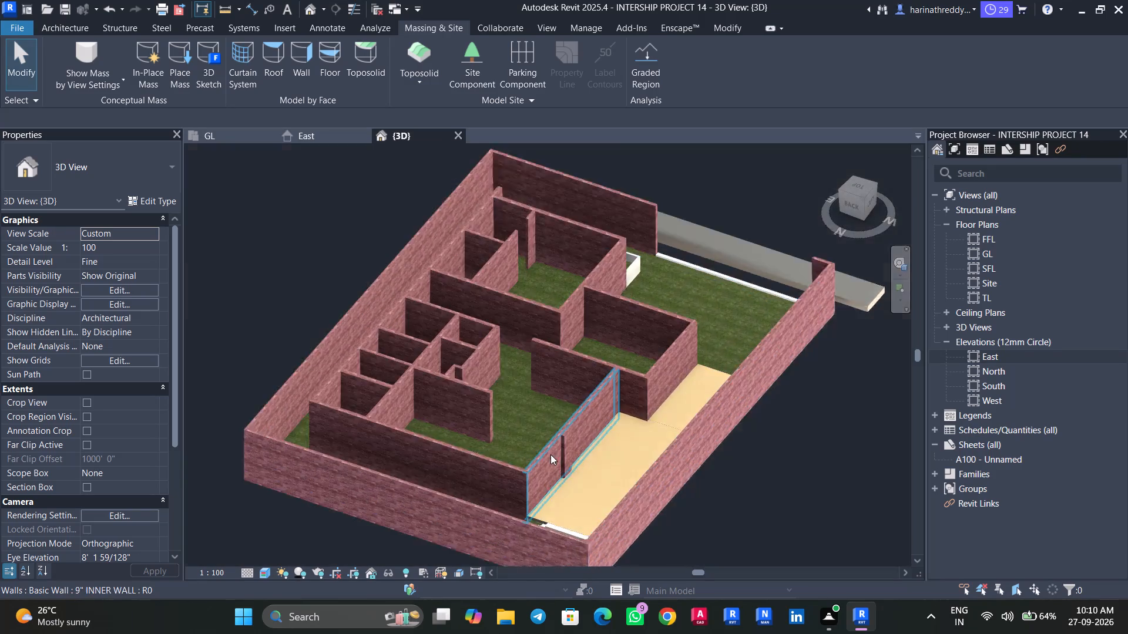
scroll(550, 454, up, 1)
scroll(550, 454, down, 1)
scroll(550, 454, up, 3)
scroll(569, 456, down, 1)
scroll(569, 456, up, 10)
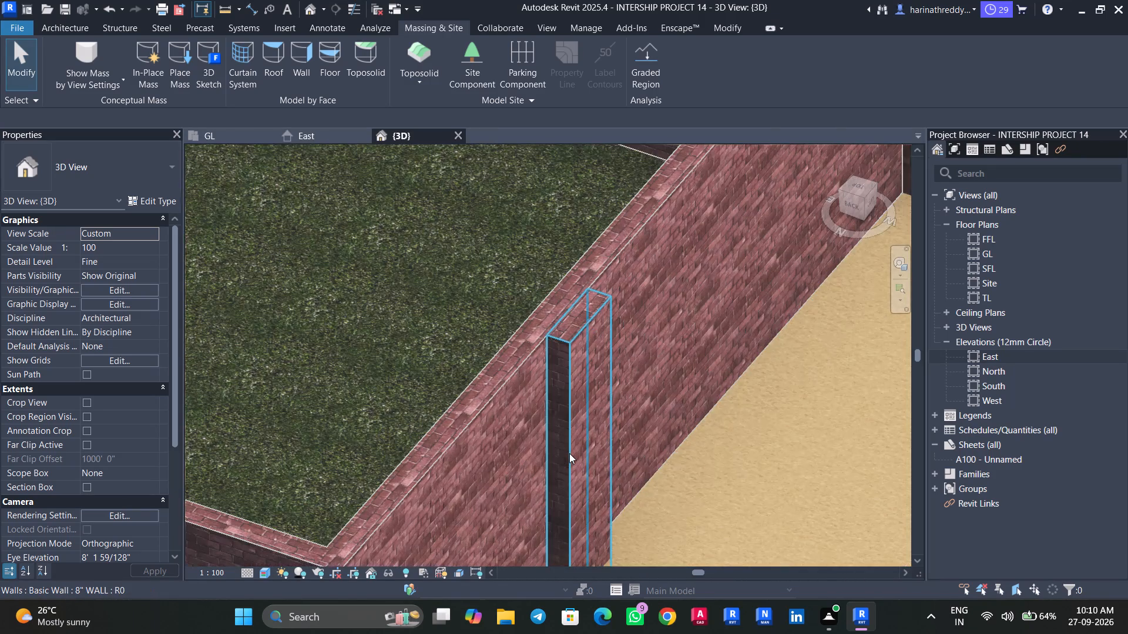
scroll(569, 453, up, 5)
key(Escape)
key(Escape)
scroll(569, 453, down, 12)
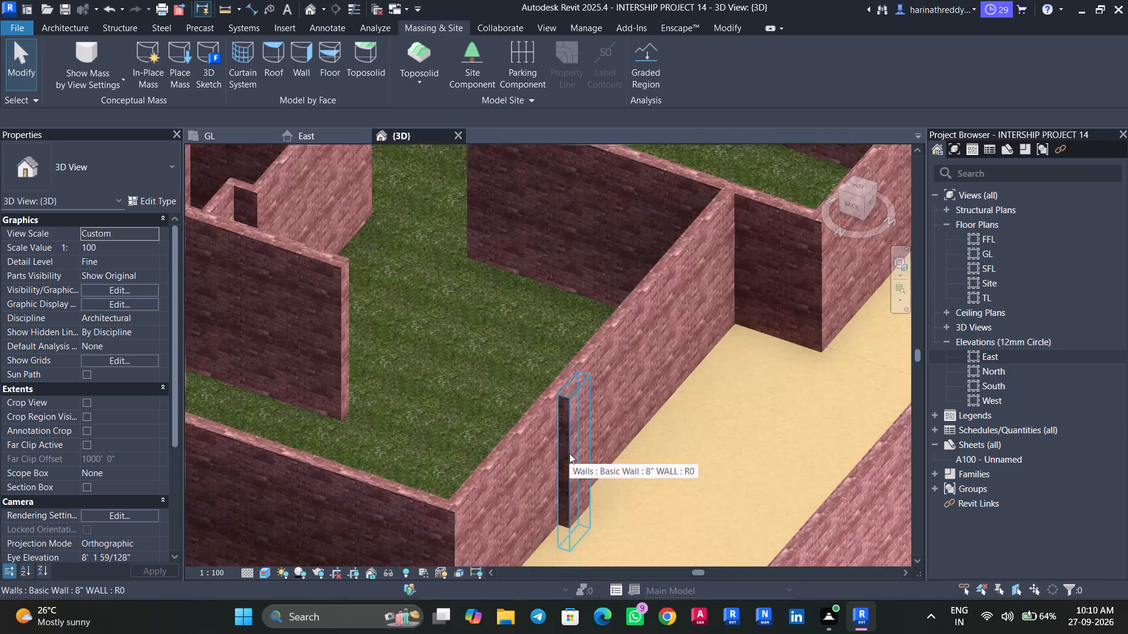
scroll(569, 453, down, 8)
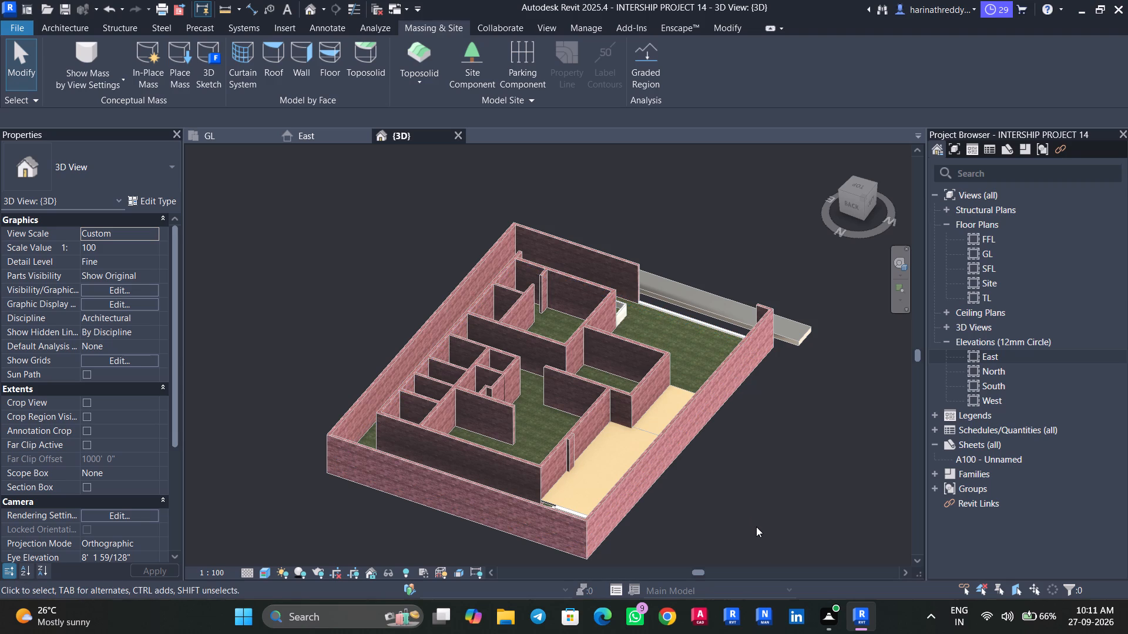
Inspect the north and west planting borders, their curbs and the adjoining stepping stones and deck in 3D.
shift+middle_drag(760, 511, 551, 572)
scroll(310, 356, up, 13)
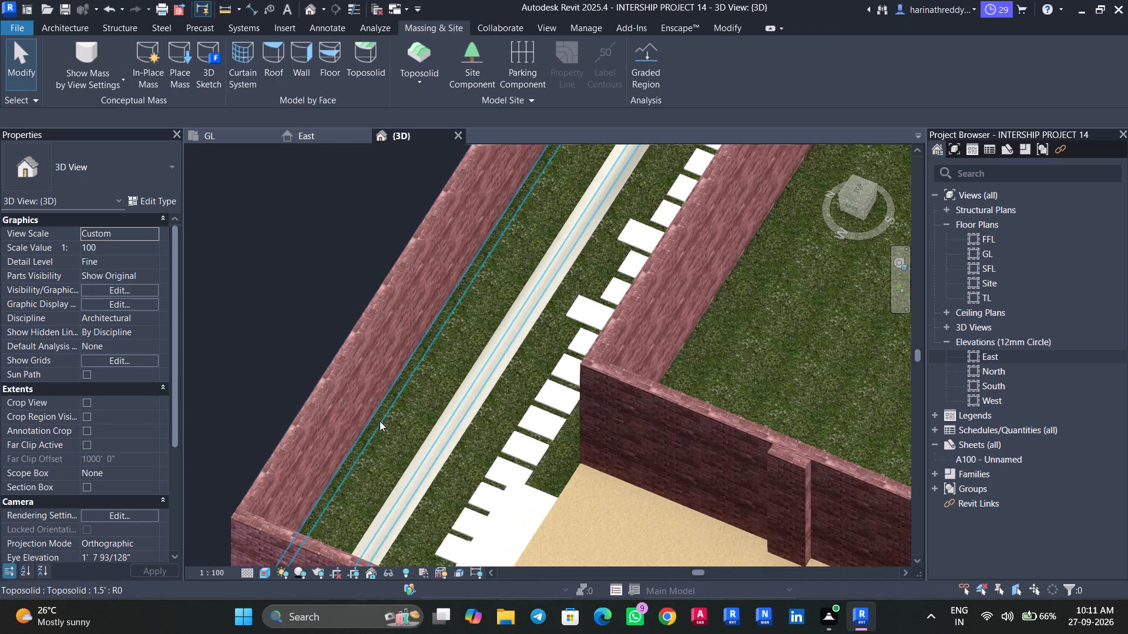
scroll(558, 417, down, 9)
shift+middle_drag(557, 431, 587, 295)
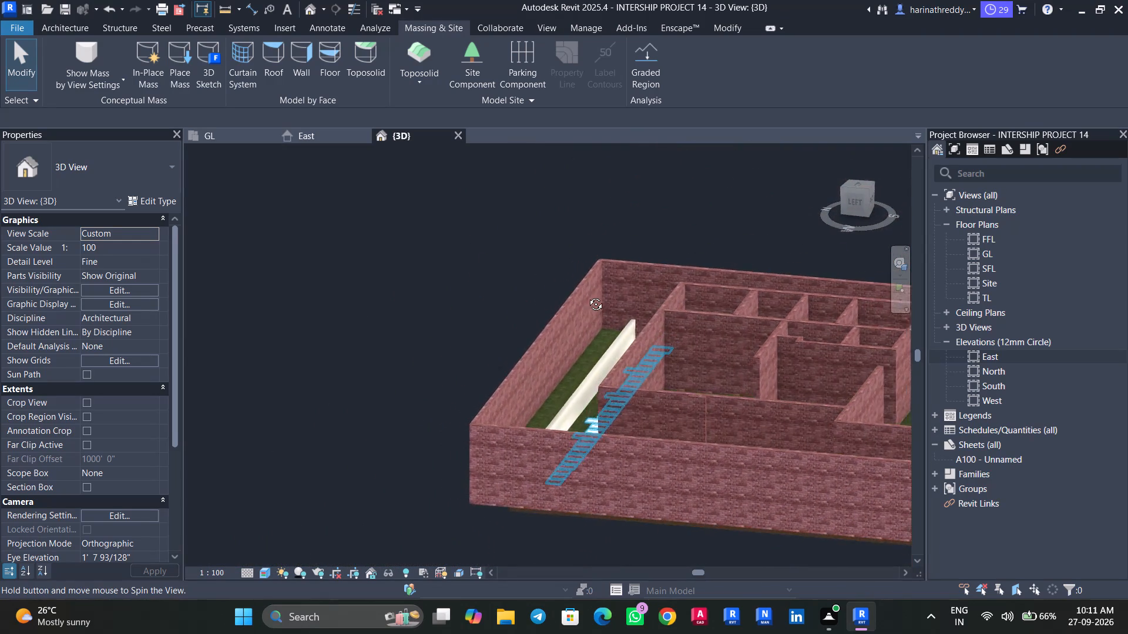
shift+middle_drag(587, 295, 699, 375)
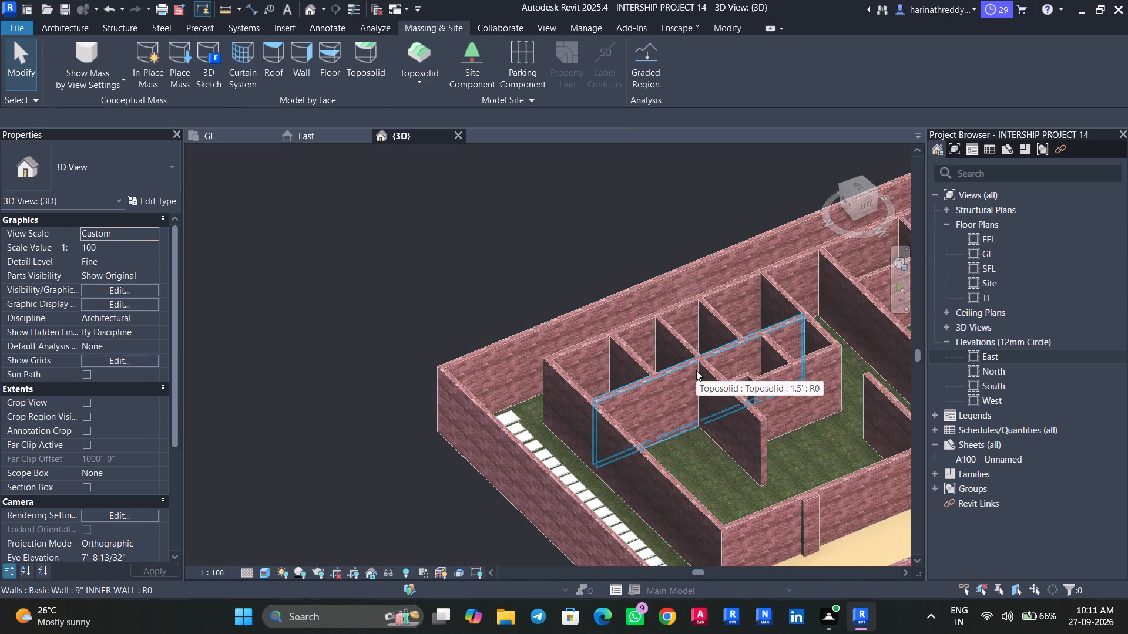
shift+middle_drag(387, 420, 439, 512)
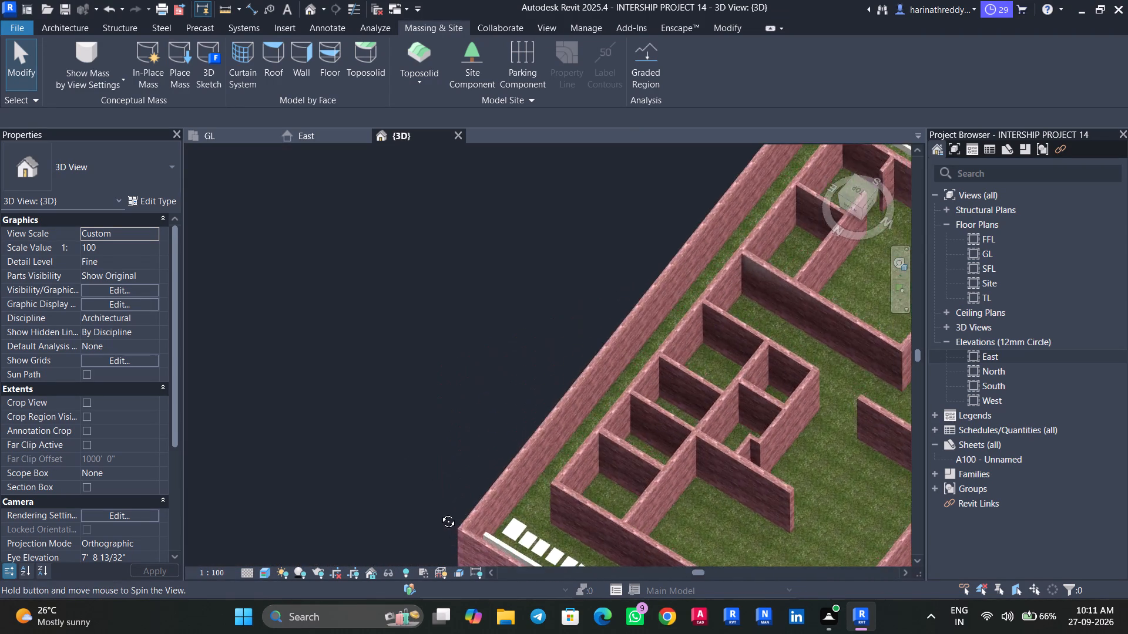
shift+middle_drag(439, 512, 825, 440)
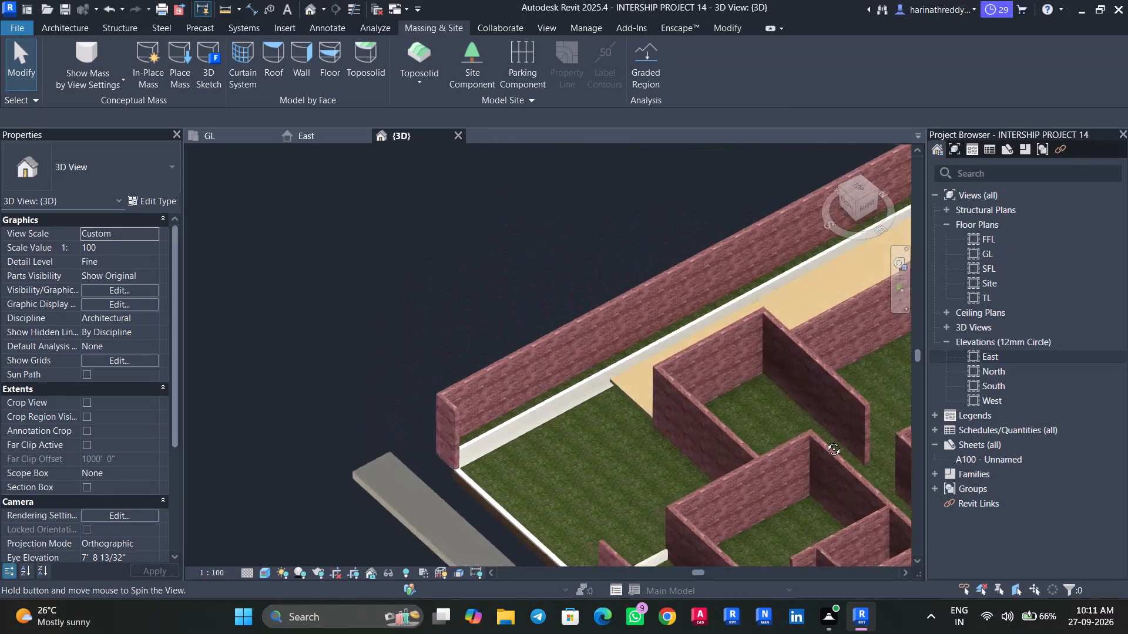
shift+middle_drag(825, 440, 828, 440)
scroll(536, 447, up, 11)
scroll(600, 470, down, 9)
shift+middle_drag(634, 488, 680, 457)
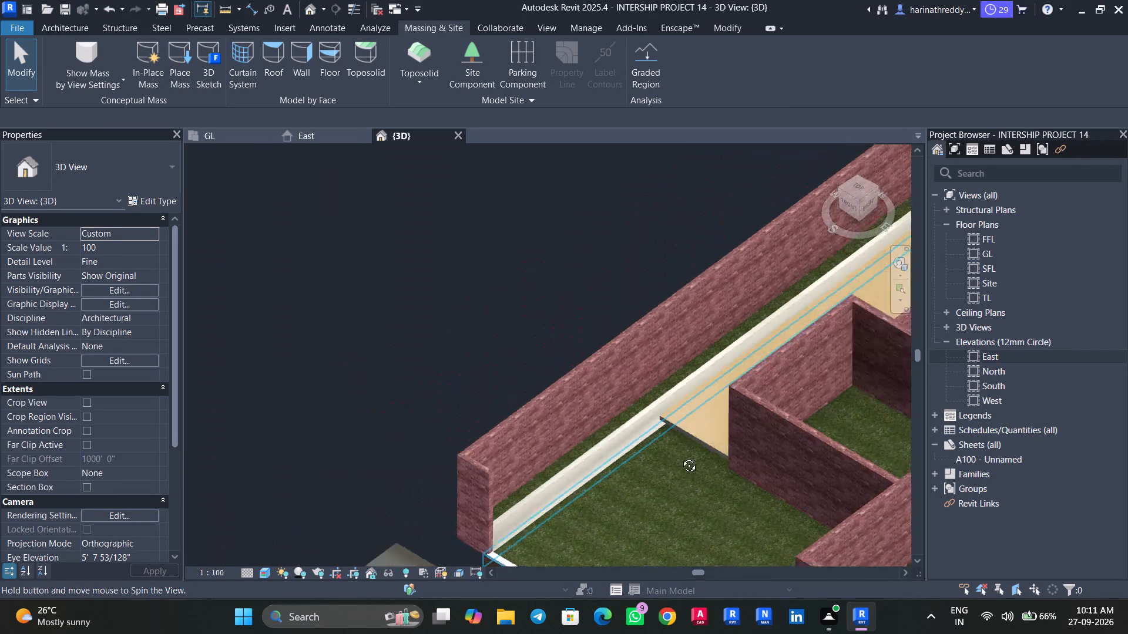
shift+middle_drag(680, 457, 734, 380)
scroll(744, 547, up, 4)
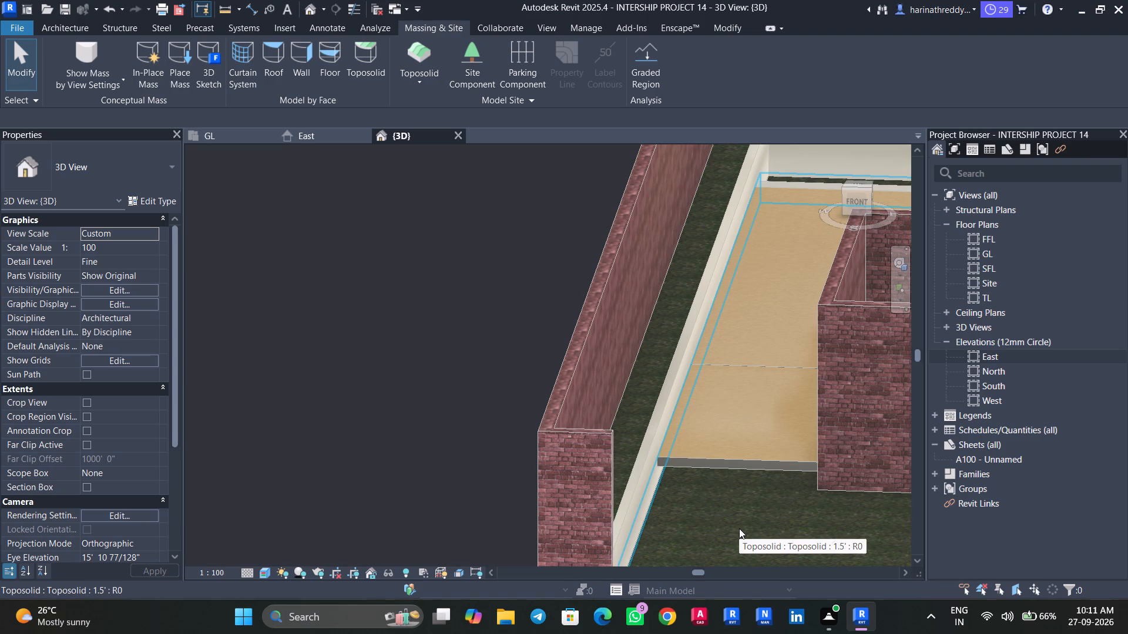
shift+middle_drag(730, 527, 743, 461)
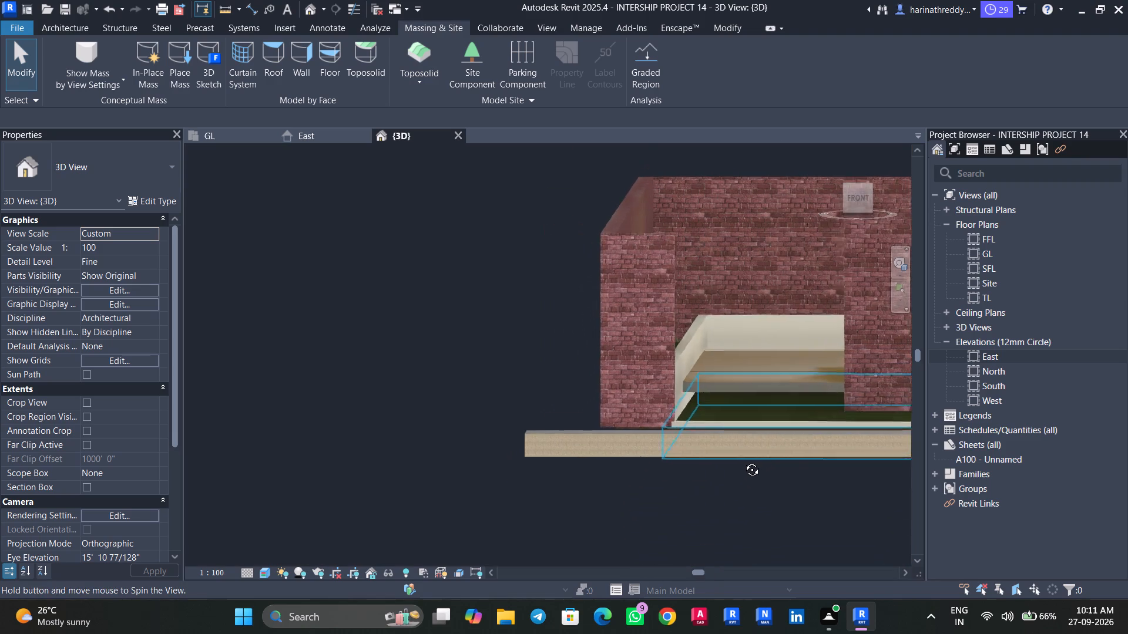
shift+middle_drag(743, 461, 740, 544)
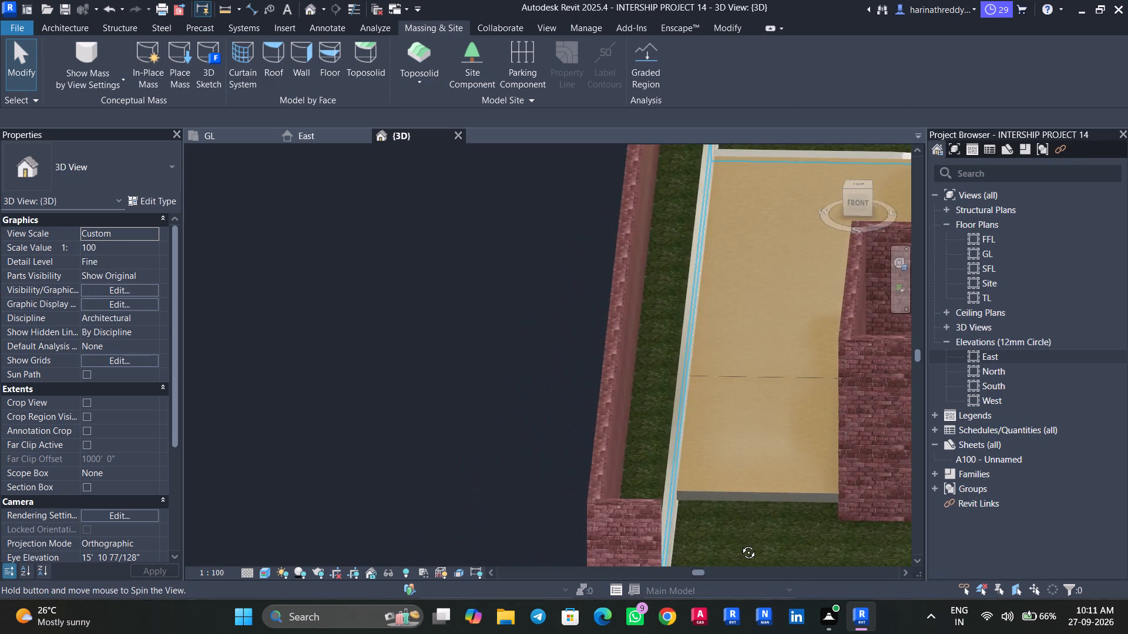
shift+middle_drag(740, 544, 670, 590)
scroll(676, 517, down, 7)
scroll(676, 515, up, 1)
scroll(676, 515, down, 1)
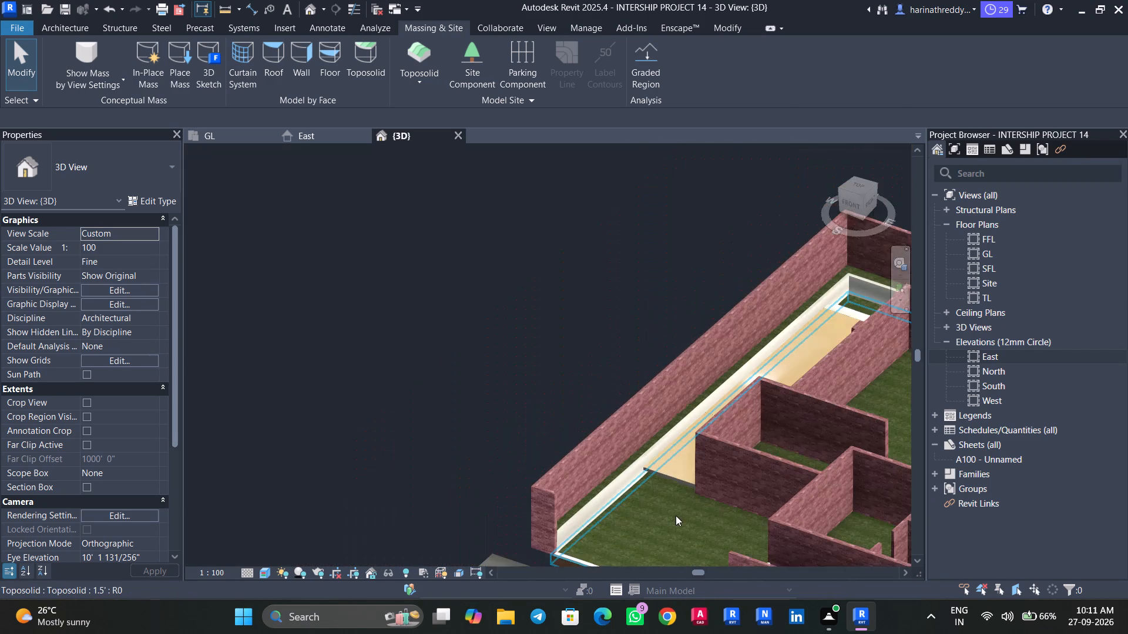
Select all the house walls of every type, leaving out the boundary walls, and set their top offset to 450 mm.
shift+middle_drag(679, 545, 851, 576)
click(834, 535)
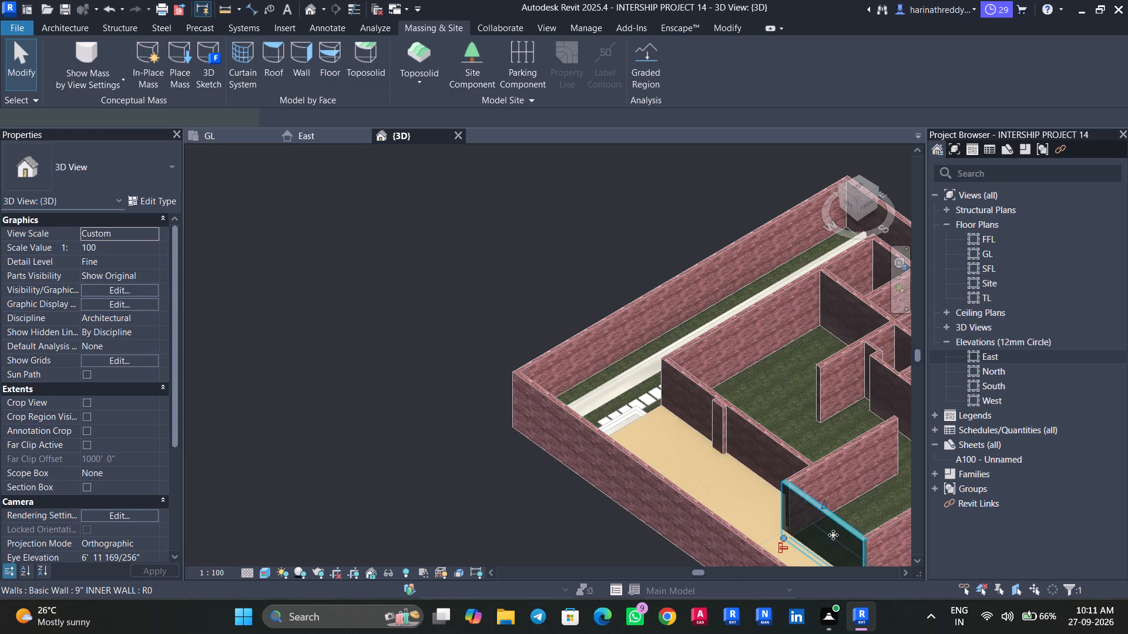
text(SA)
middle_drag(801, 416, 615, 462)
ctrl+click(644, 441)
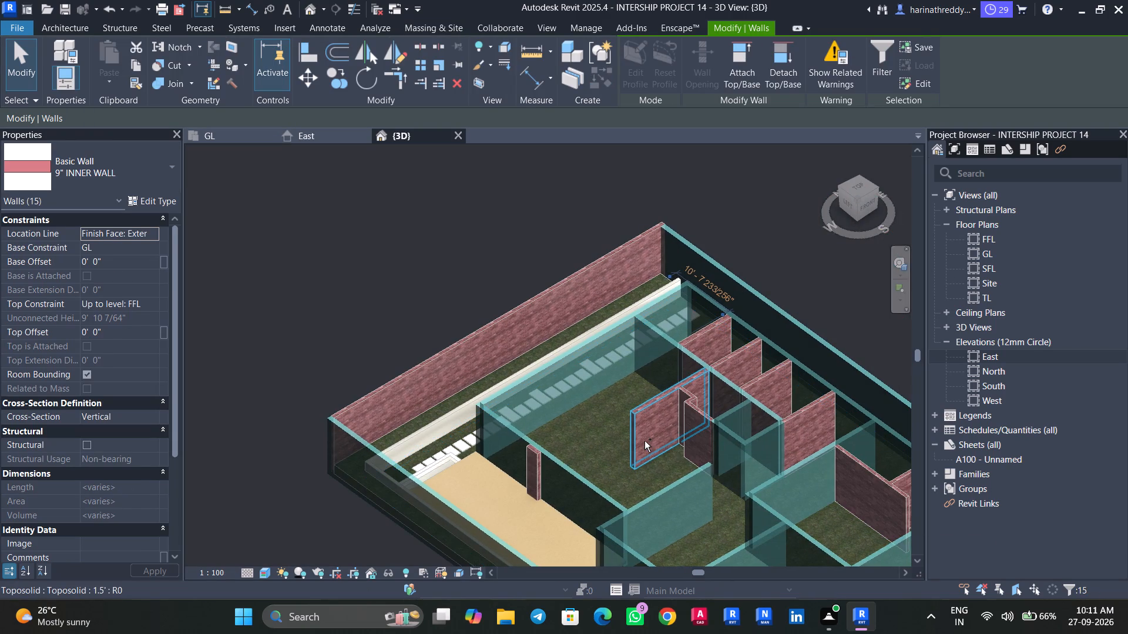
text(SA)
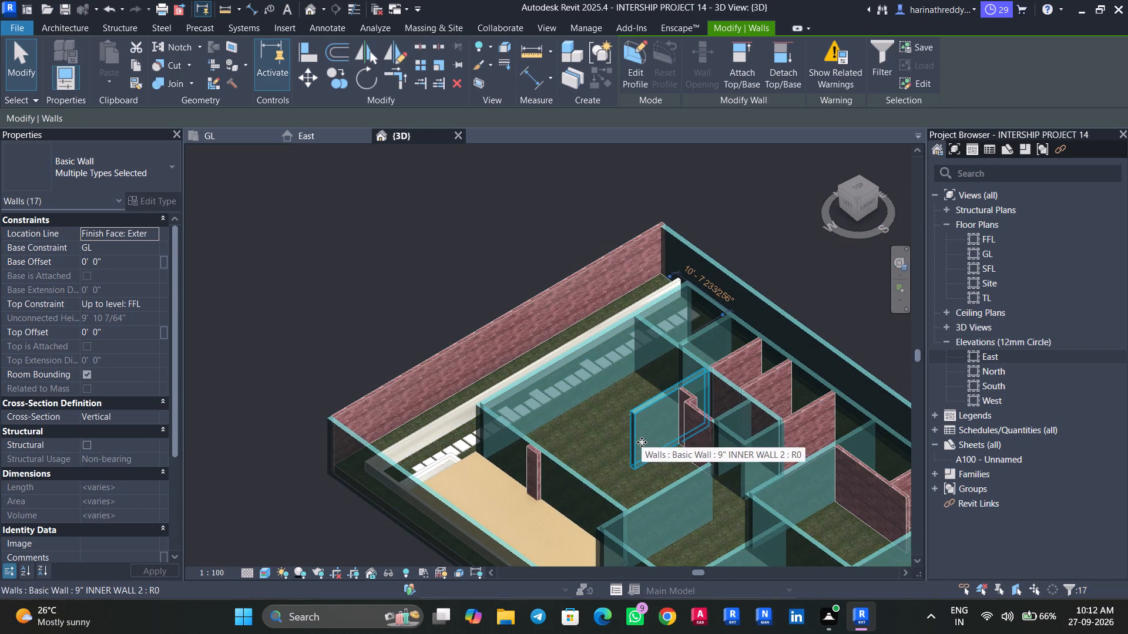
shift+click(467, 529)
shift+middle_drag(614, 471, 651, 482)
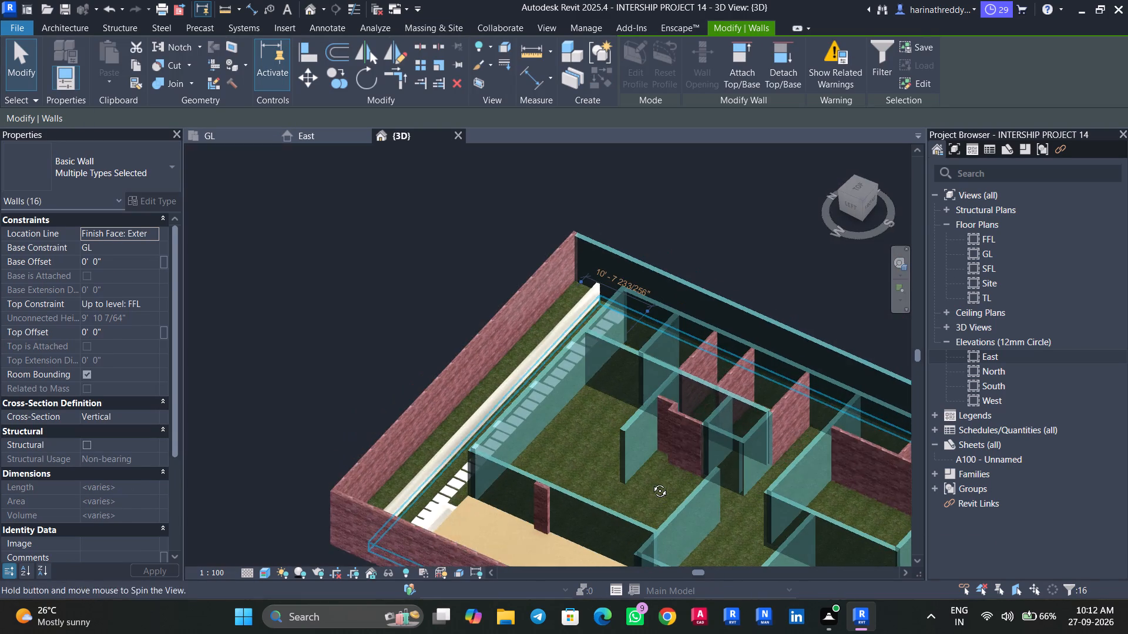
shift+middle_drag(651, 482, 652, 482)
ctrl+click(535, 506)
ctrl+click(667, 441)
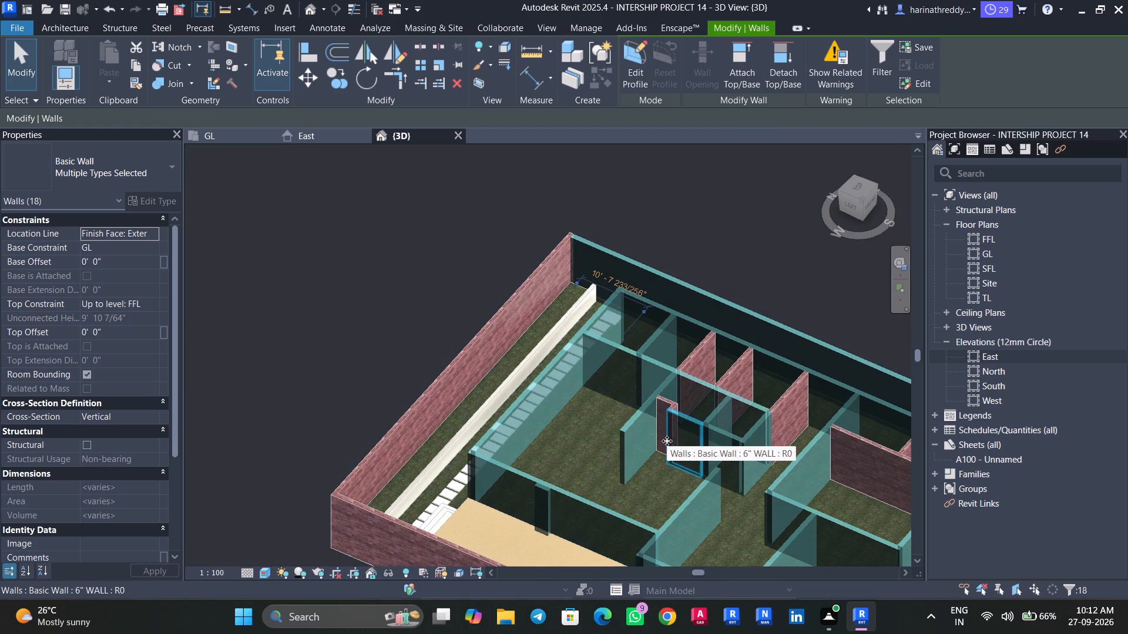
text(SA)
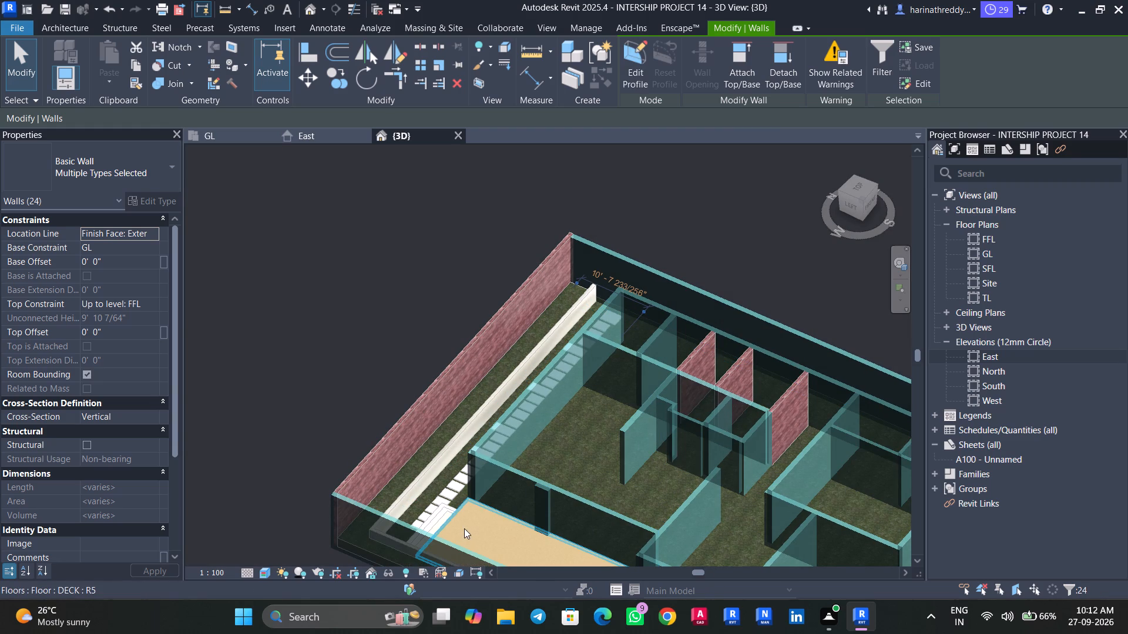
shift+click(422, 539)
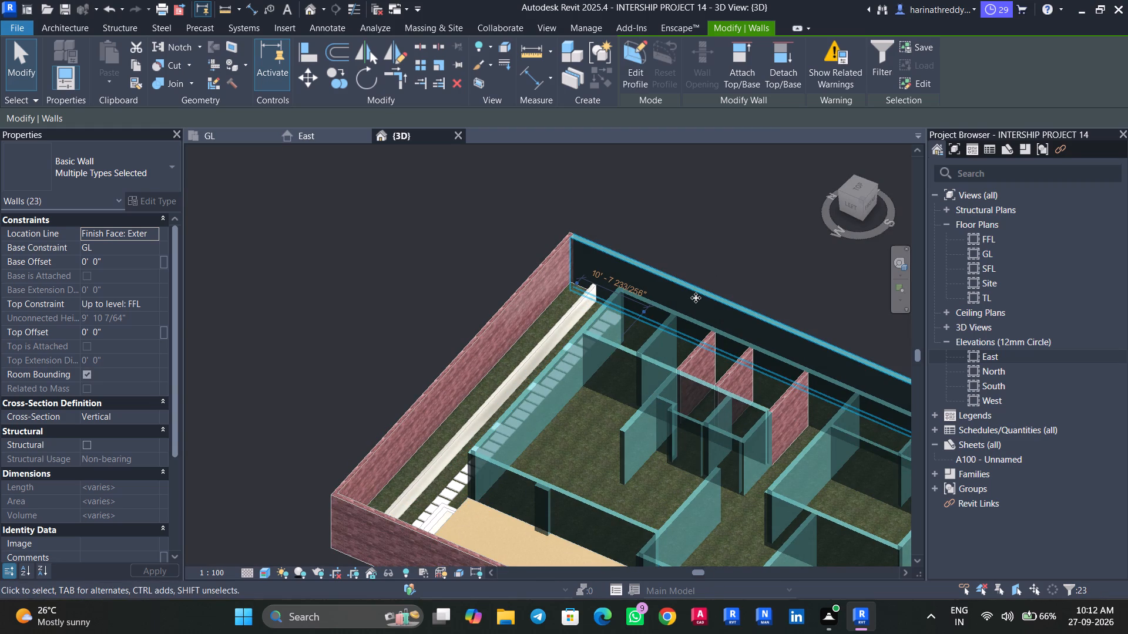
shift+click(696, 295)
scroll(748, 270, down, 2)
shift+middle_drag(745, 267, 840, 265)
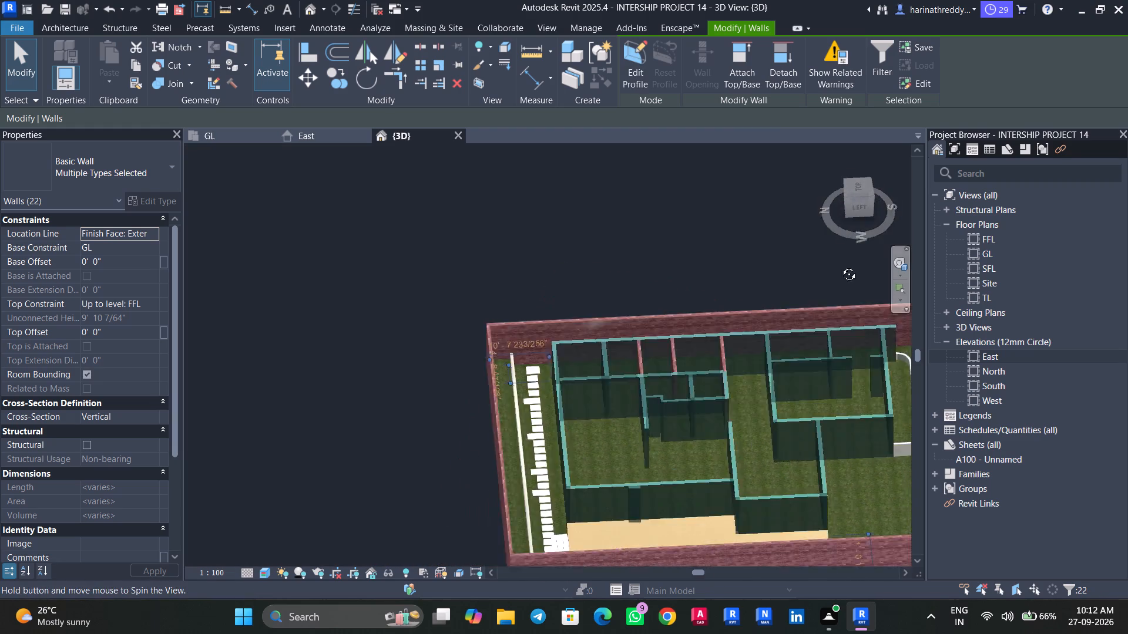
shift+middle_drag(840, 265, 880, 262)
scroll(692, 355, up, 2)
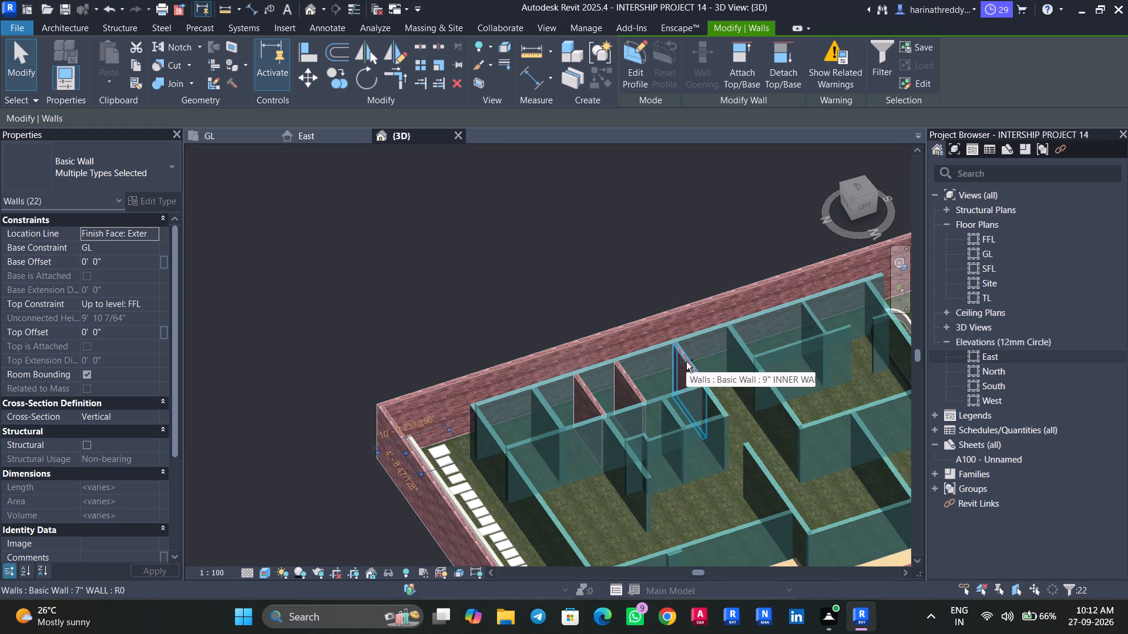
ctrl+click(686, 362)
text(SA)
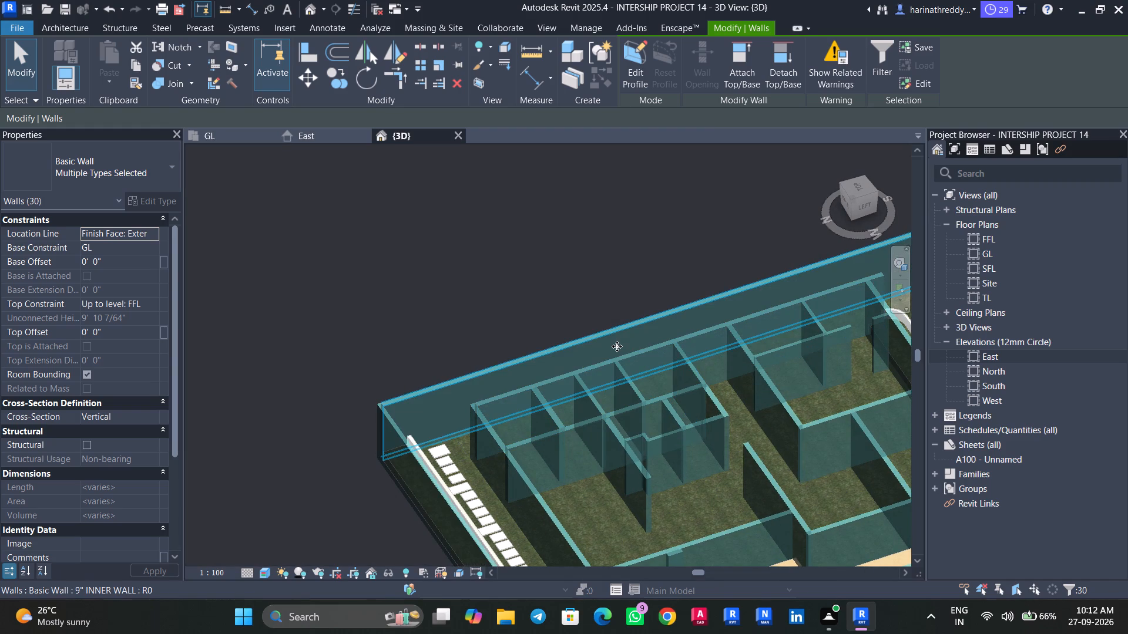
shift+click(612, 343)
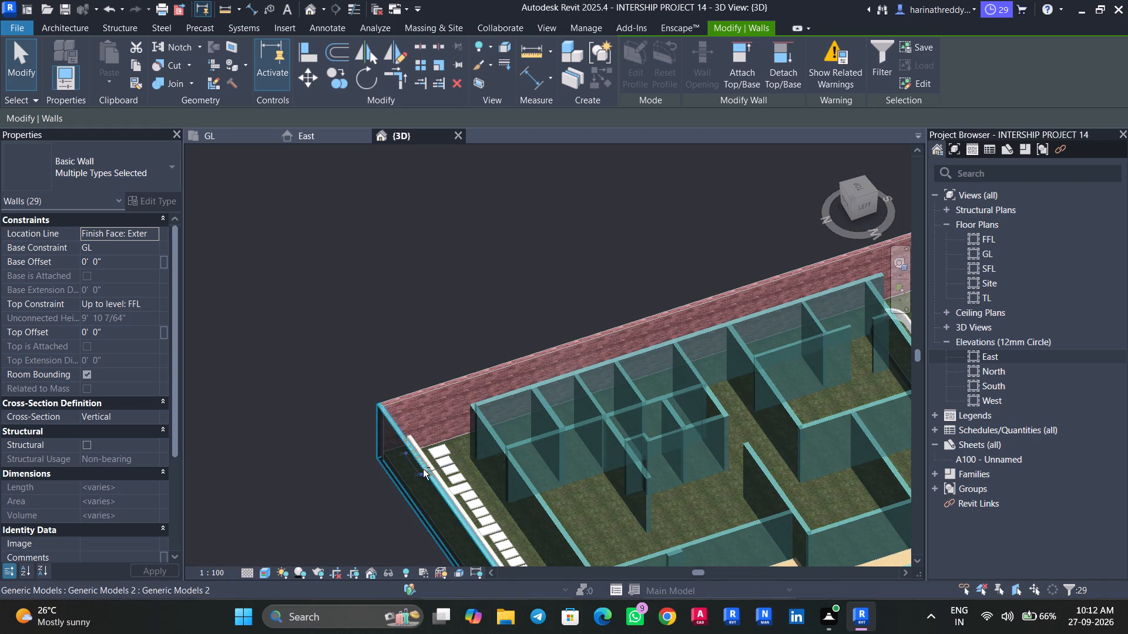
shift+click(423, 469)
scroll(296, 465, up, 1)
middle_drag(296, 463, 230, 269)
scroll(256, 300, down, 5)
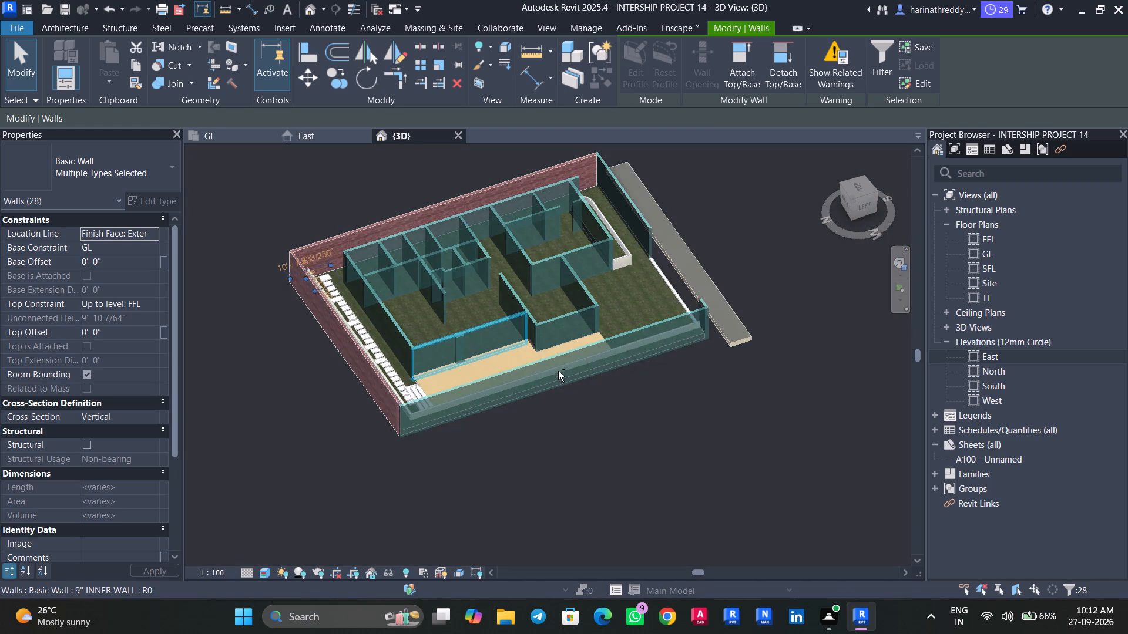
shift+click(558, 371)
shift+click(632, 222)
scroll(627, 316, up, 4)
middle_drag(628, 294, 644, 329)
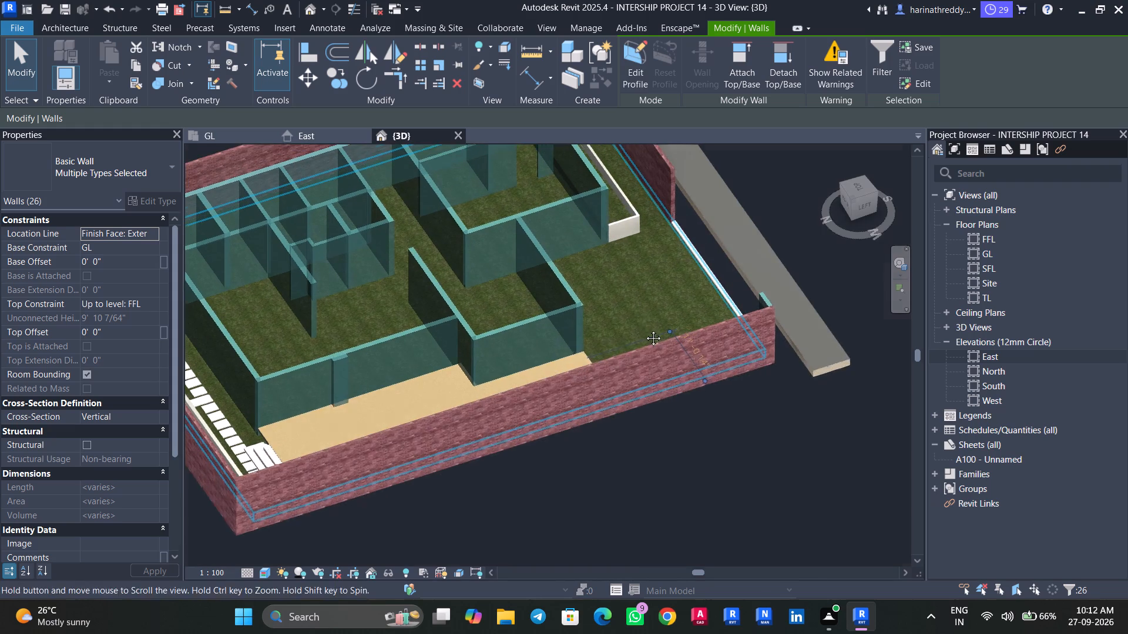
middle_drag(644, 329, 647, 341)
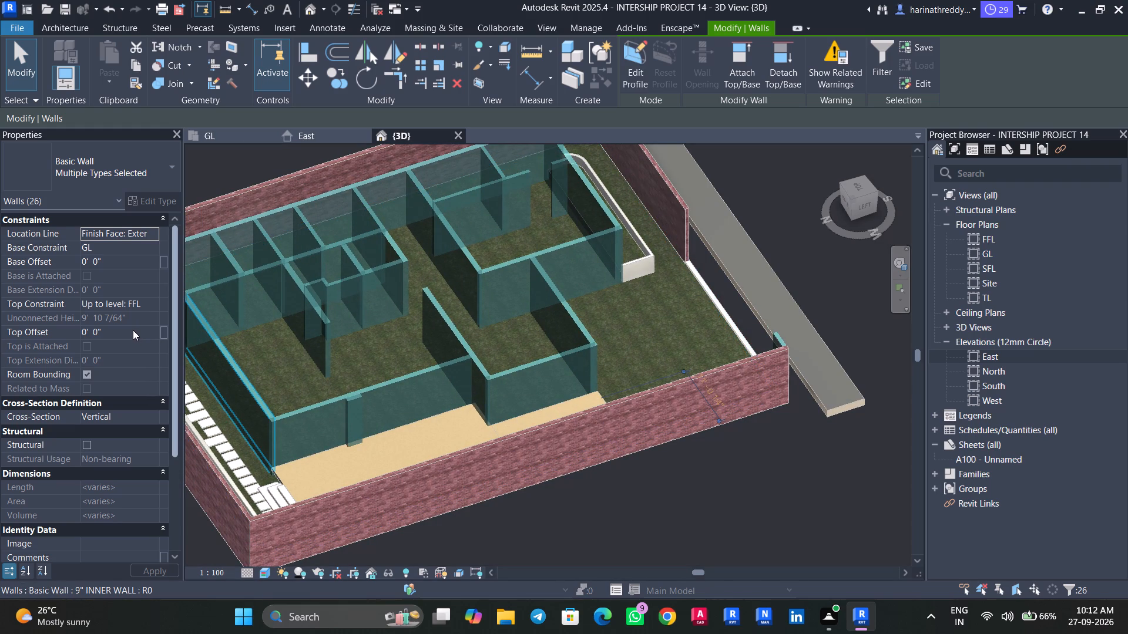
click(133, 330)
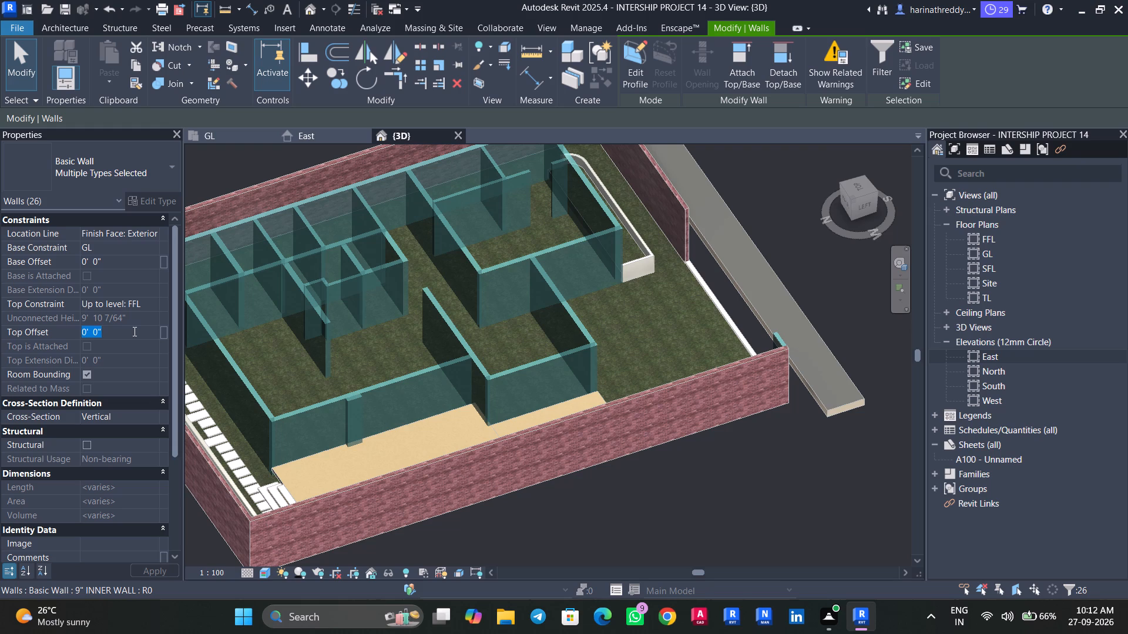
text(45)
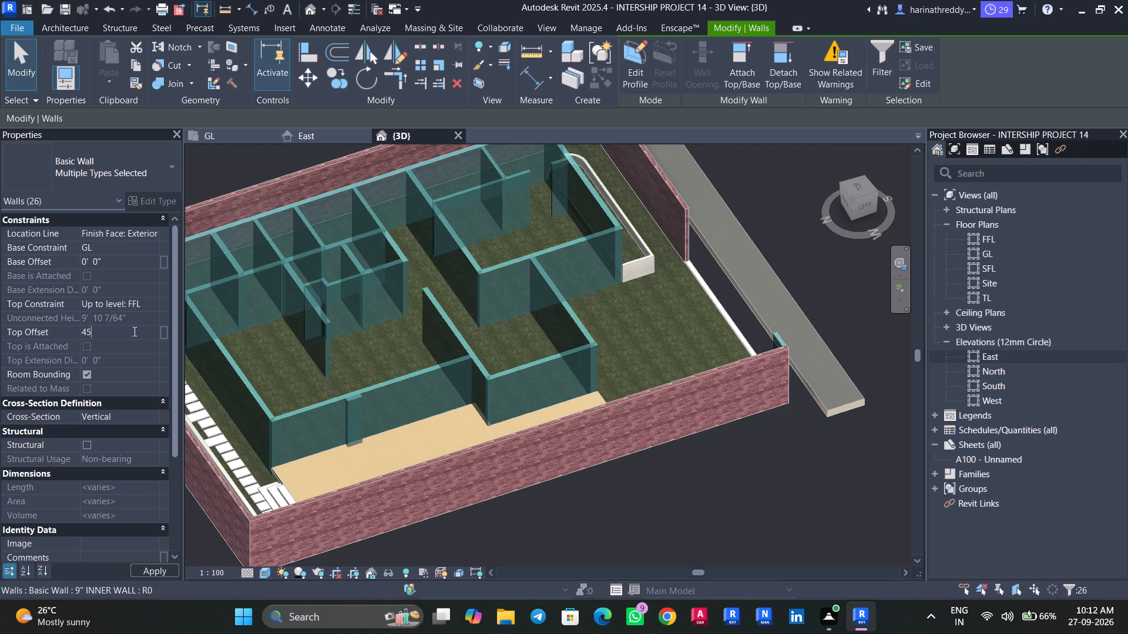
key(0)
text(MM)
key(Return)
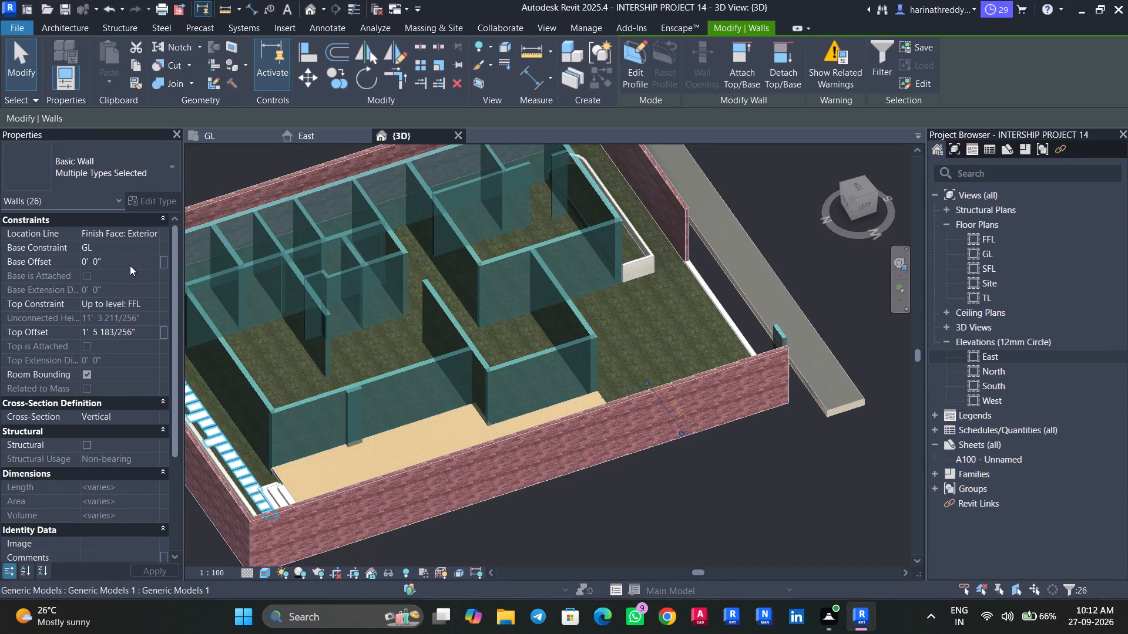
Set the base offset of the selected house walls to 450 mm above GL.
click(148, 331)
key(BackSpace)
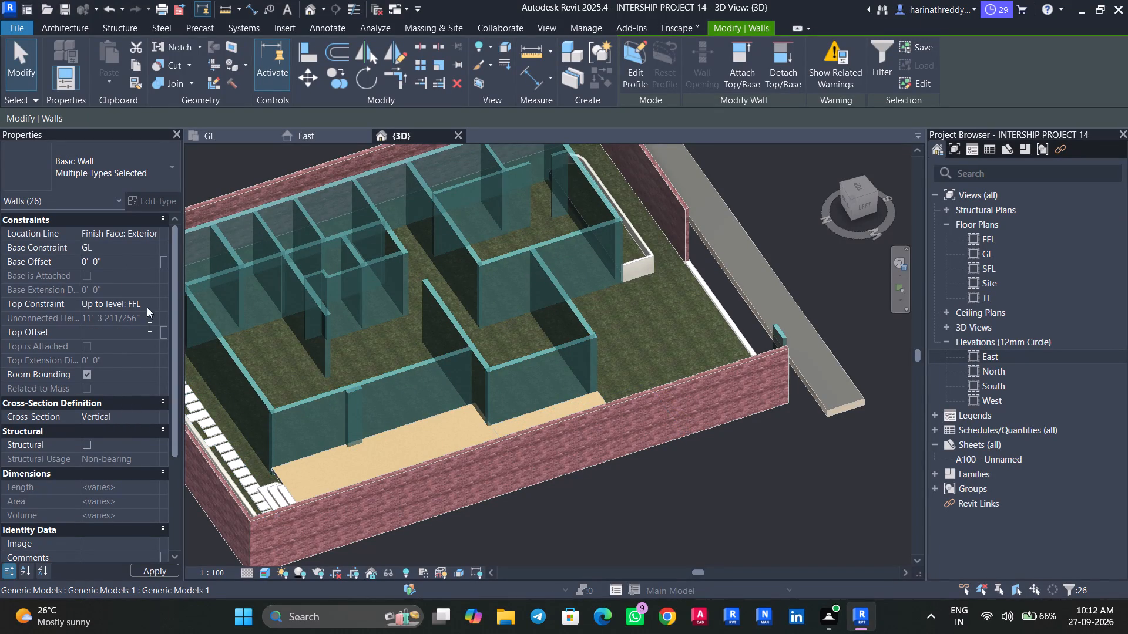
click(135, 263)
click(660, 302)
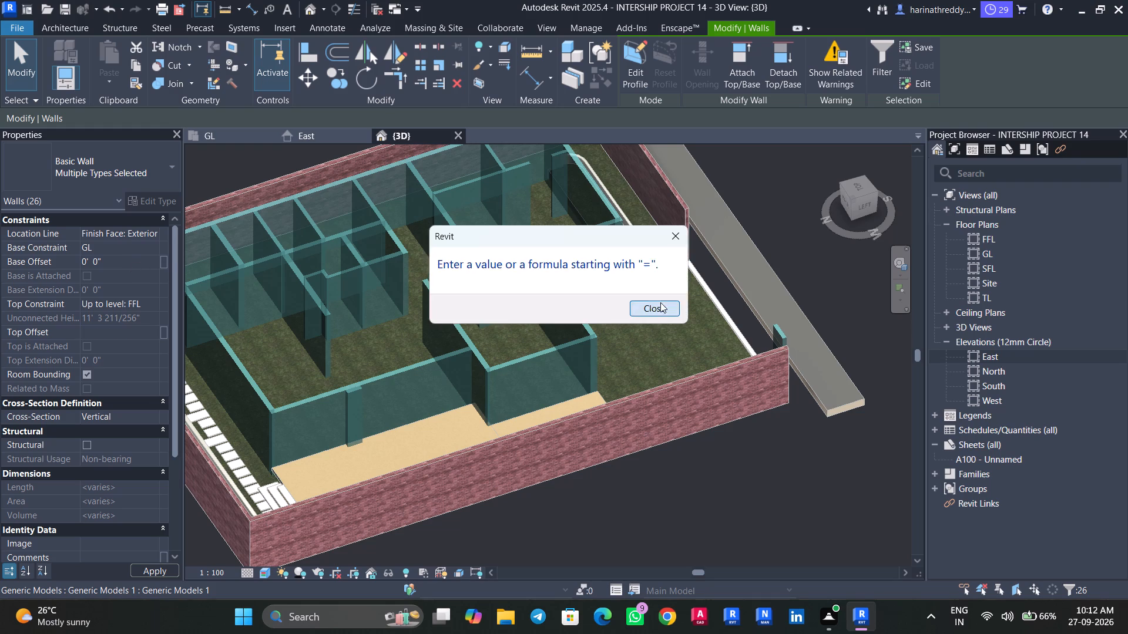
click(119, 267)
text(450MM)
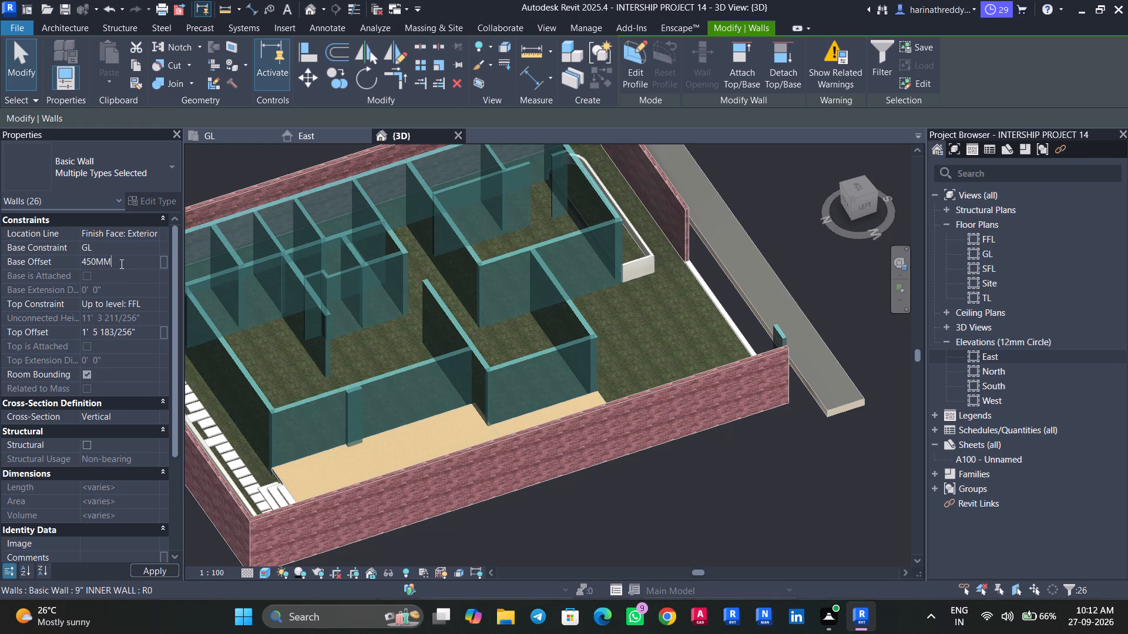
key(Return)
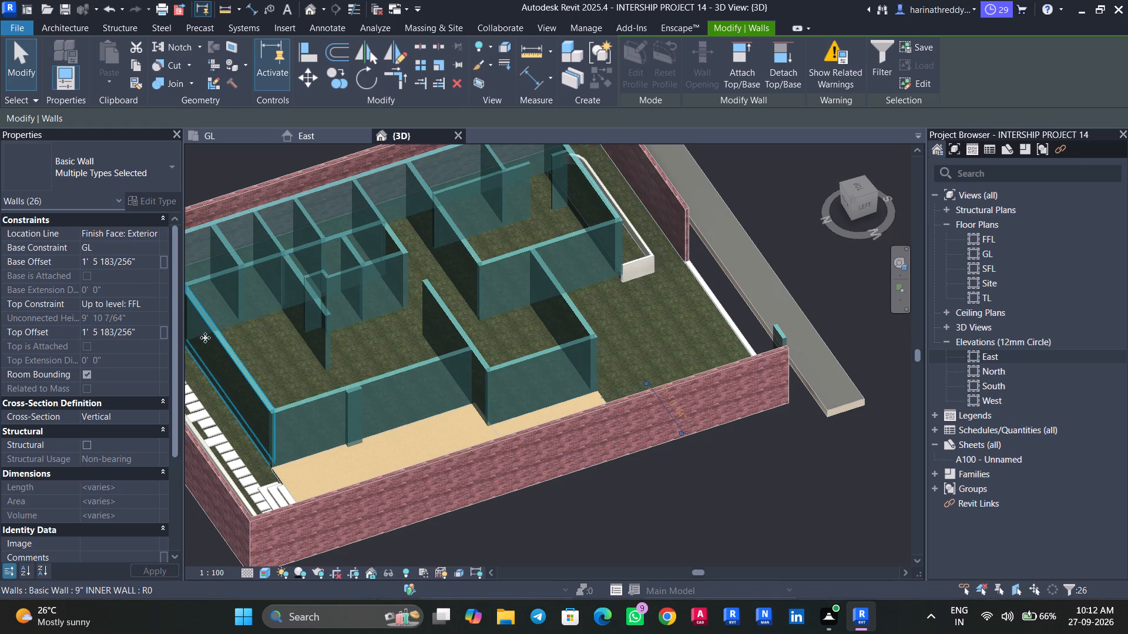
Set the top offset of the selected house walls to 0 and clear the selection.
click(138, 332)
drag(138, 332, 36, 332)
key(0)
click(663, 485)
Examine the house walls' bases and tops against the grass, deck and boundary walls from the rear and front.
scroll(575, 499, down, 3)
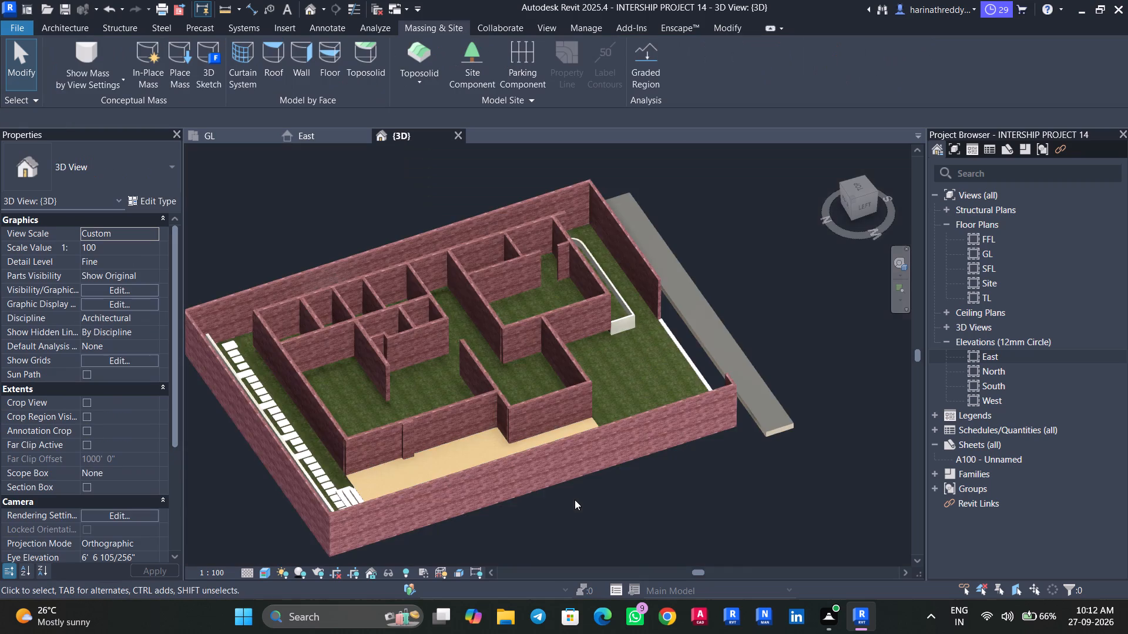
shift+middle_drag(553, 507, 717, 519)
shift+scroll(717, 519, up, 1)
click(465, 480)
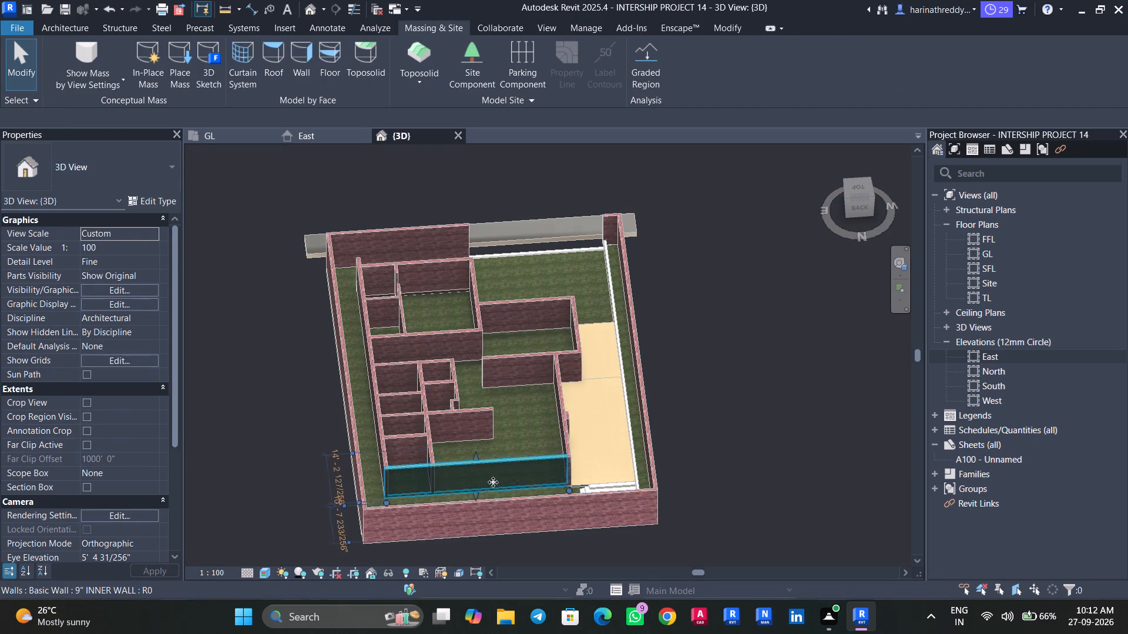
shift+middle_drag(736, 481, 695, 451)
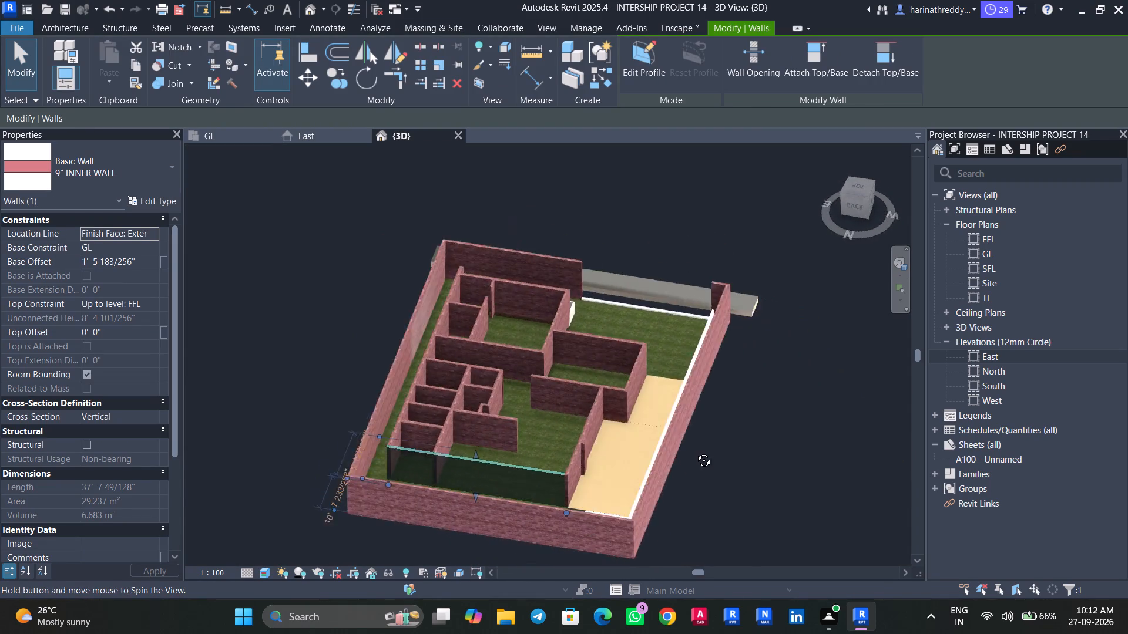
shift+middle_drag(695, 451, 793, 431)
shift+middle_drag(716, 441, 258, 407)
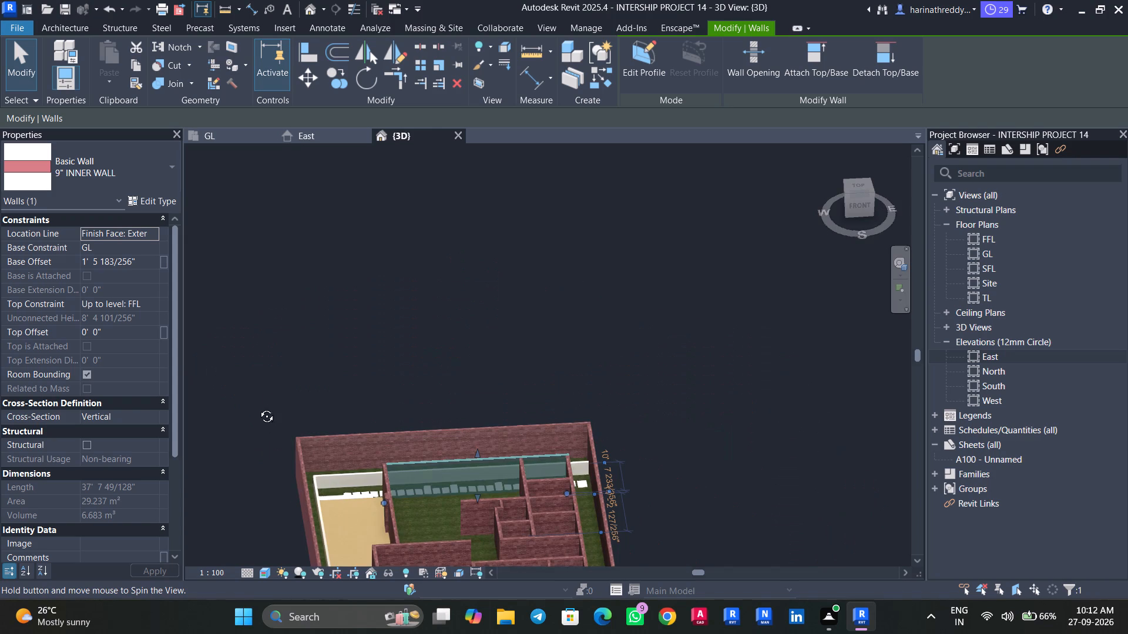
shift+middle_drag(258, 407, 262, 392)
middle_drag(266, 406, 295, 244)
scroll(574, 401, up, 9)
key(Escape)
shift+scroll(454, 430, up, 1)
shift+middle_drag(454, 430, 446, 399)
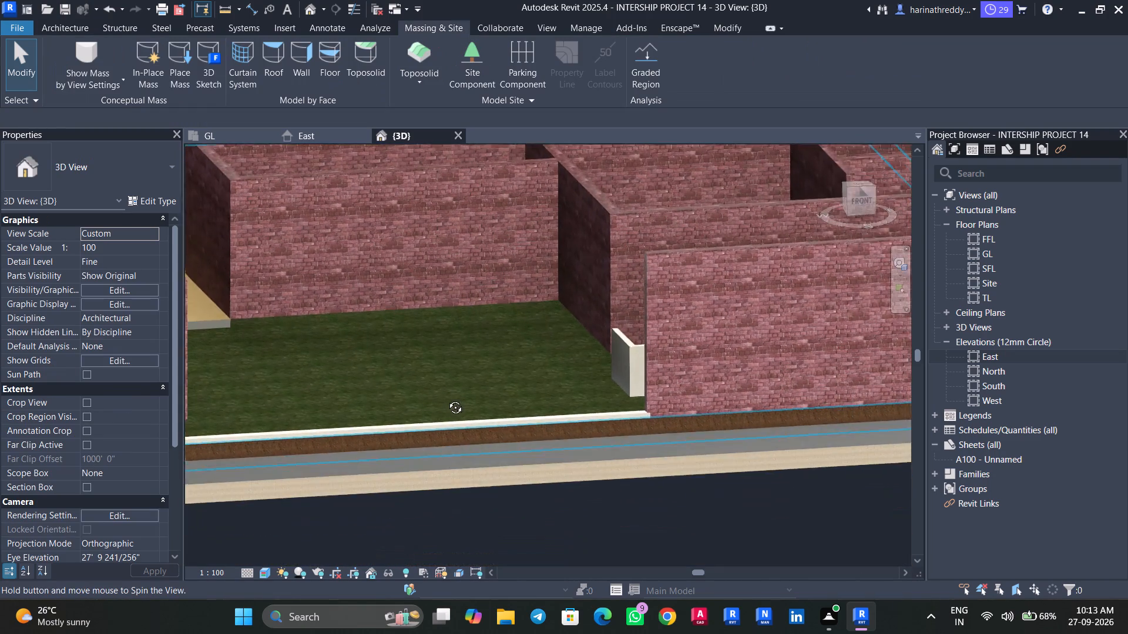
shift+middle_drag(446, 399, 444, 358)
middle_drag(445, 360, 477, 505)
scroll(472, 481, down, 4)
shift+middle_drag(469, 482, 458, 498)
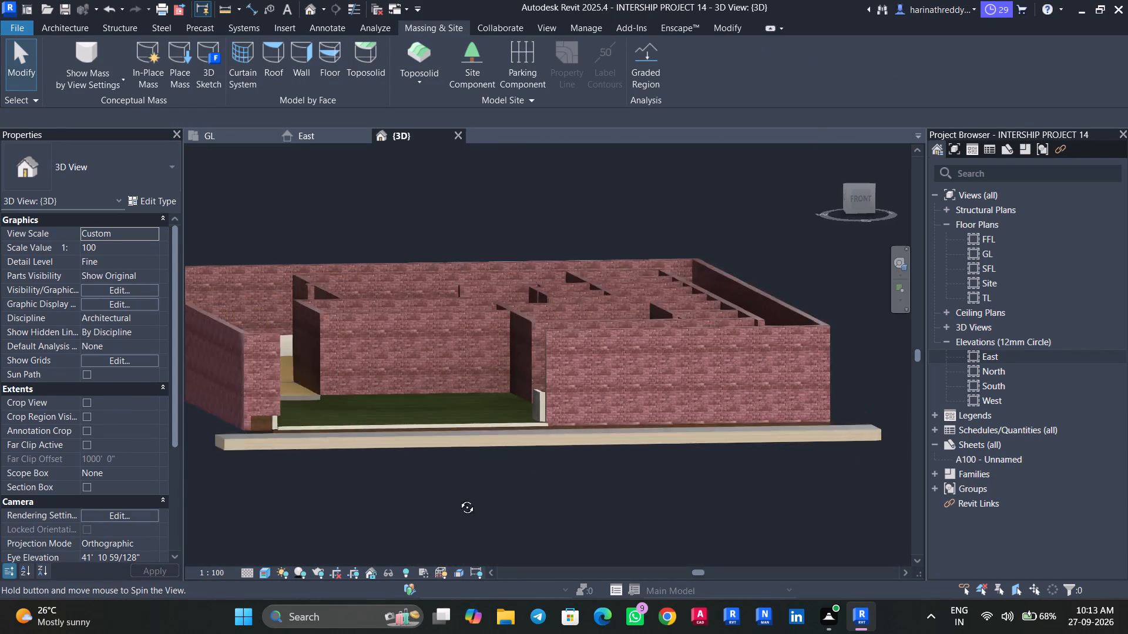
shift+middle_drag(458, 498, 454, 534)
click(398, 470)
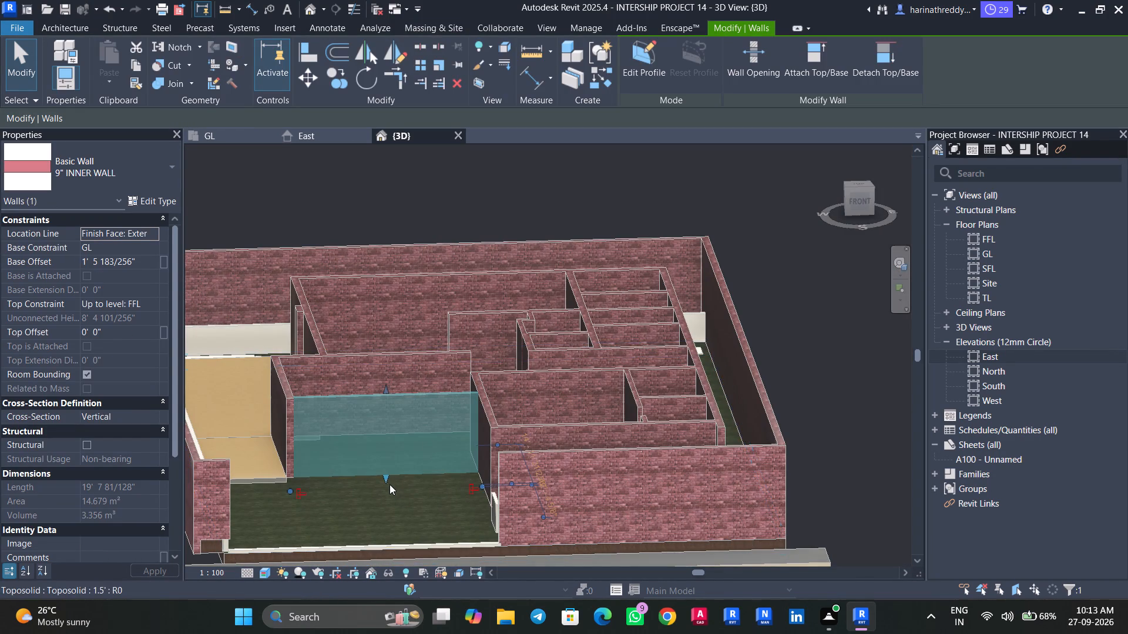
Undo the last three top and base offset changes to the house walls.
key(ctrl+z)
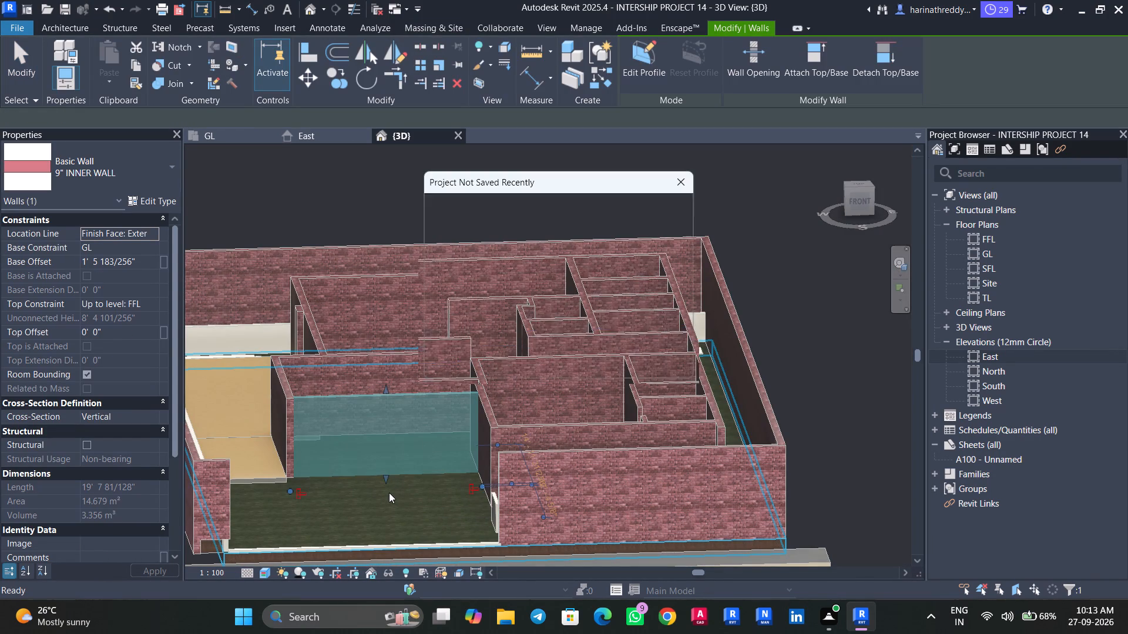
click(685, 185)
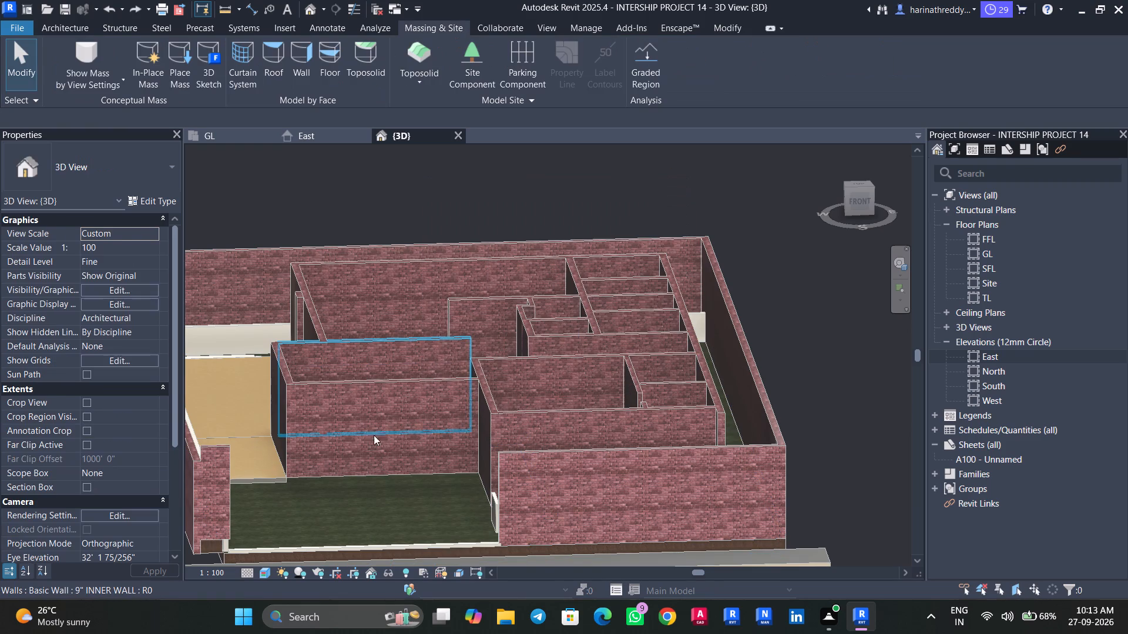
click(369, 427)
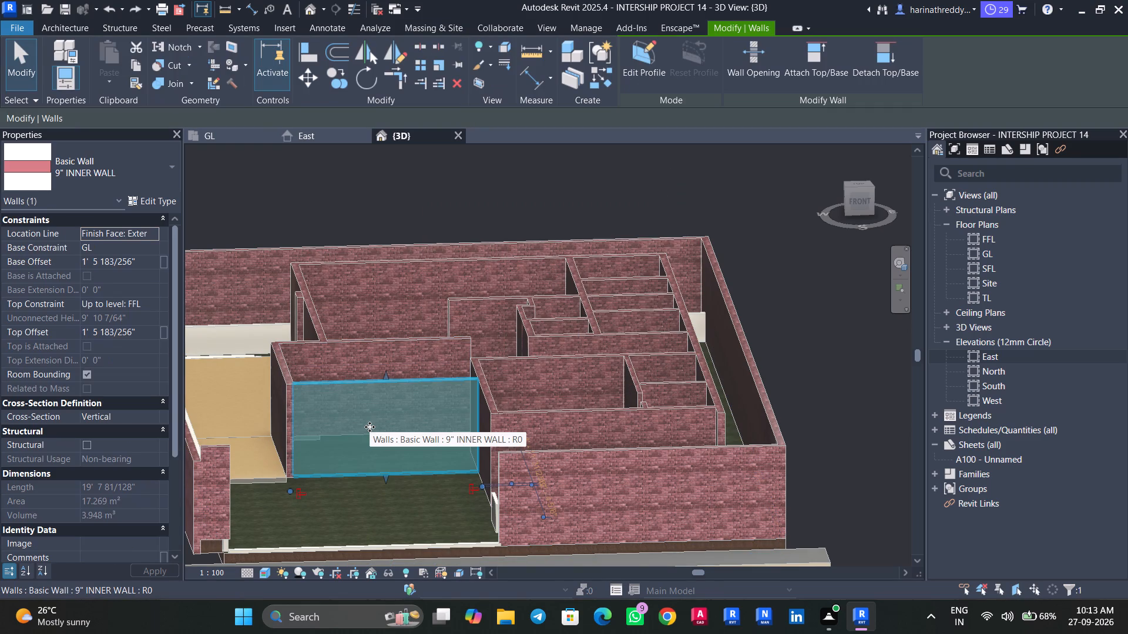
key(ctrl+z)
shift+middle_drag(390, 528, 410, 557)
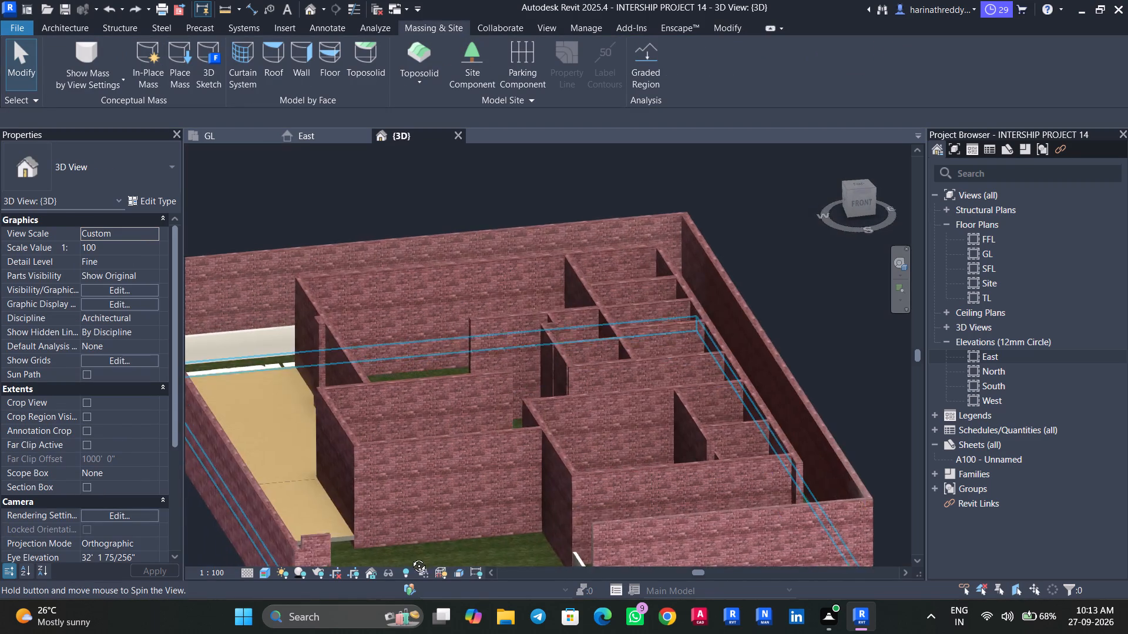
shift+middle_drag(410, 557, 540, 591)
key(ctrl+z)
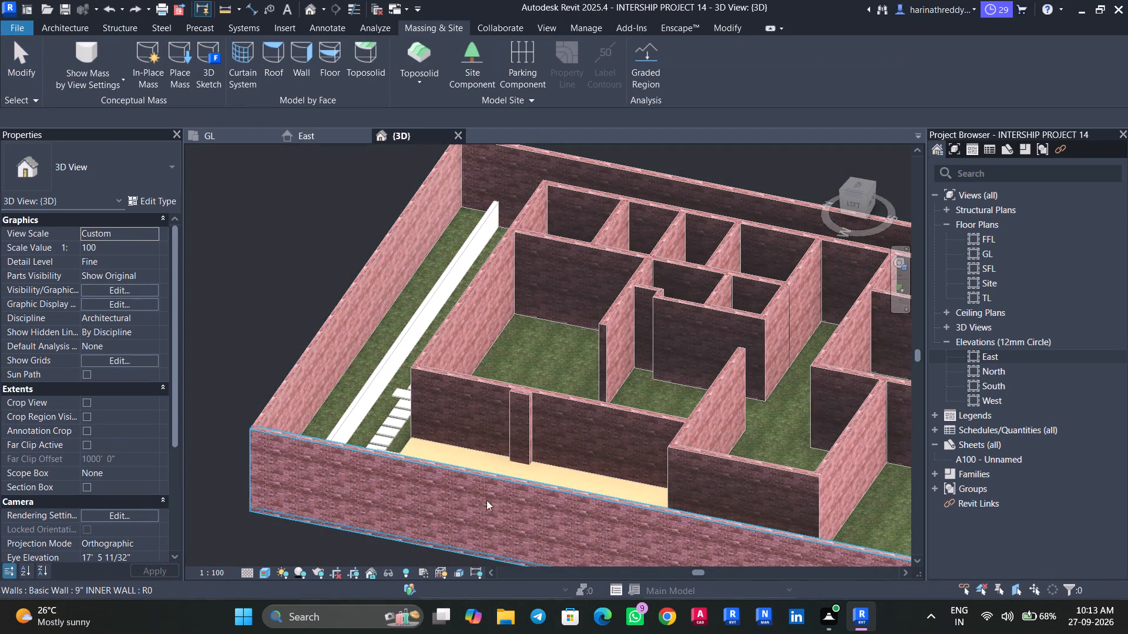
Examine the inner wall beside the deck and the adjoining house walls from several angles.
shift+middle_drag(555, 439, 498, 437)
click(493, 447)
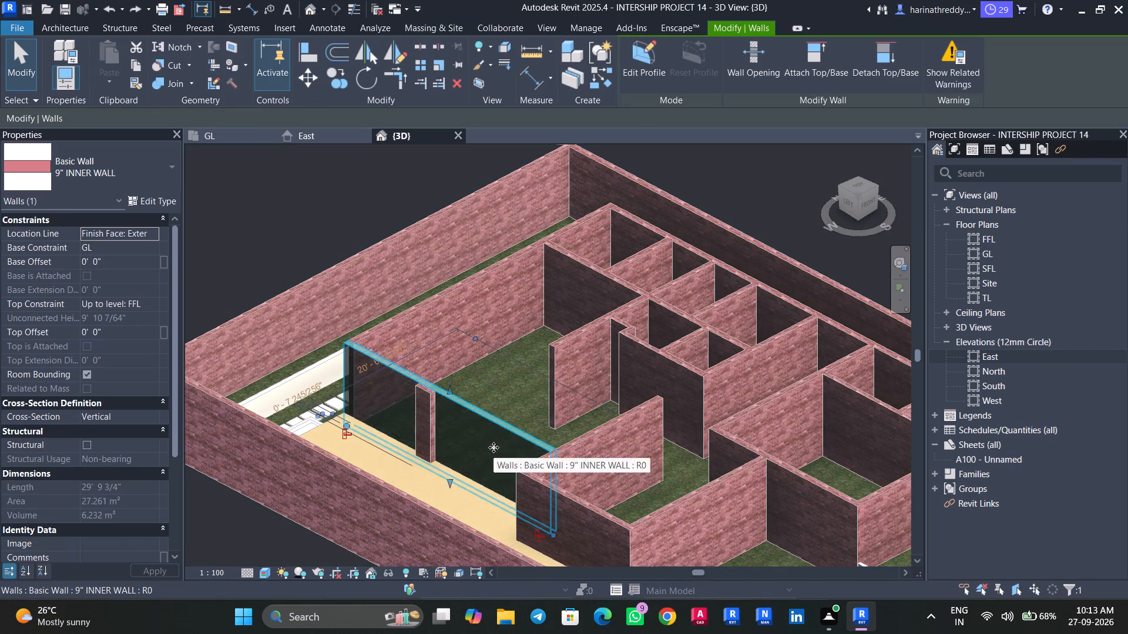
shift+middle_drag(493, 460, 663, 486)
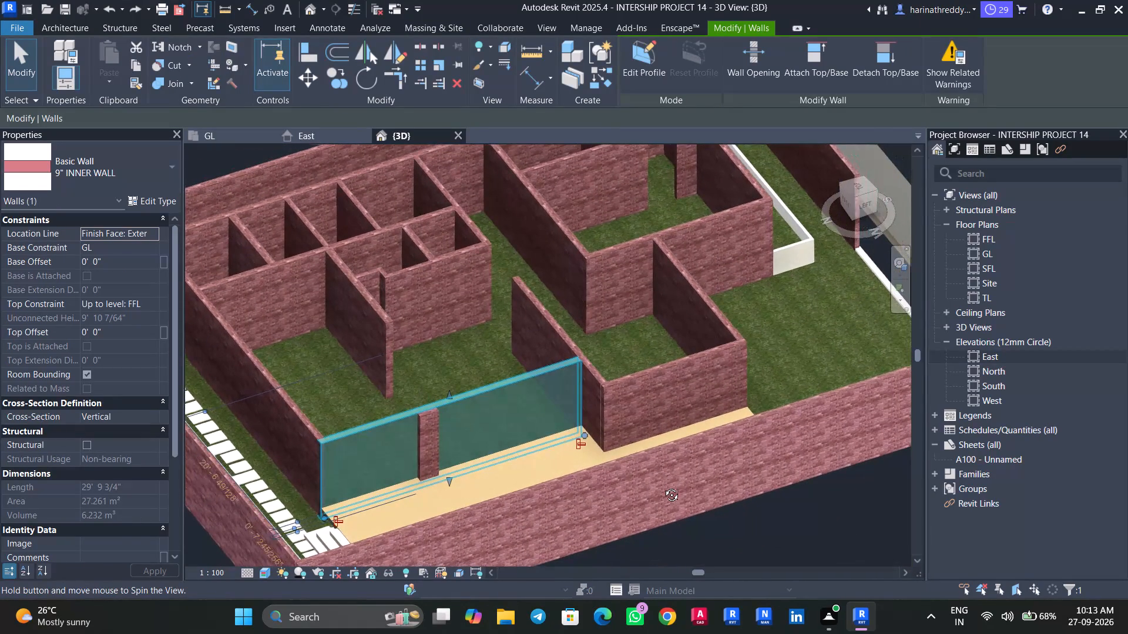
shift+middle_drag(663, 486, 455, 530)
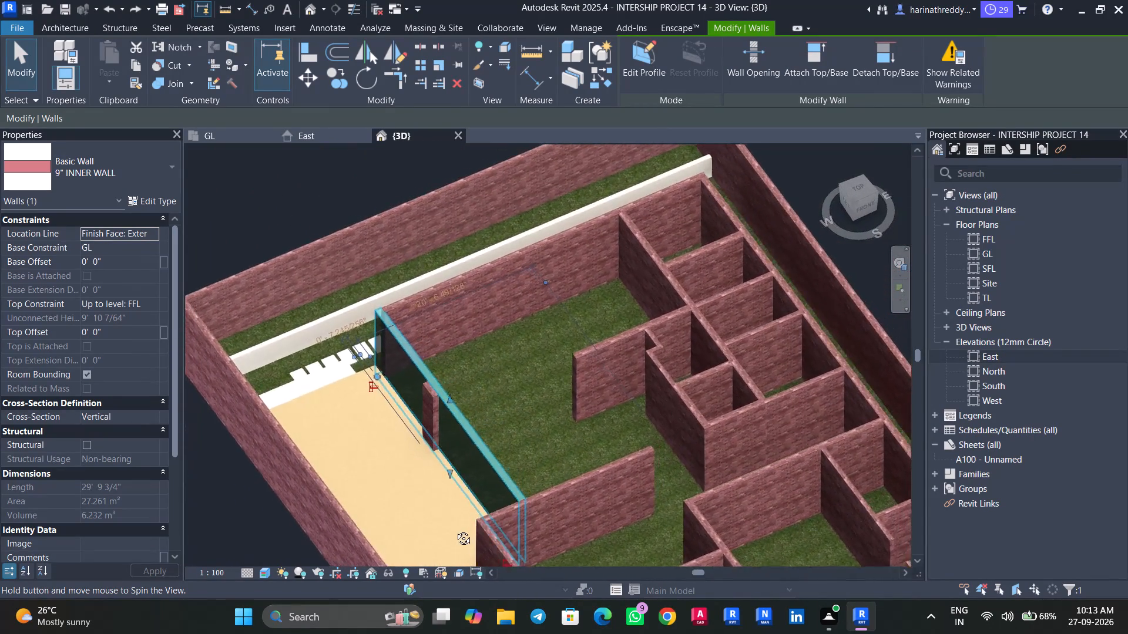
shift+middle_drag(455, 530, 276, 532)
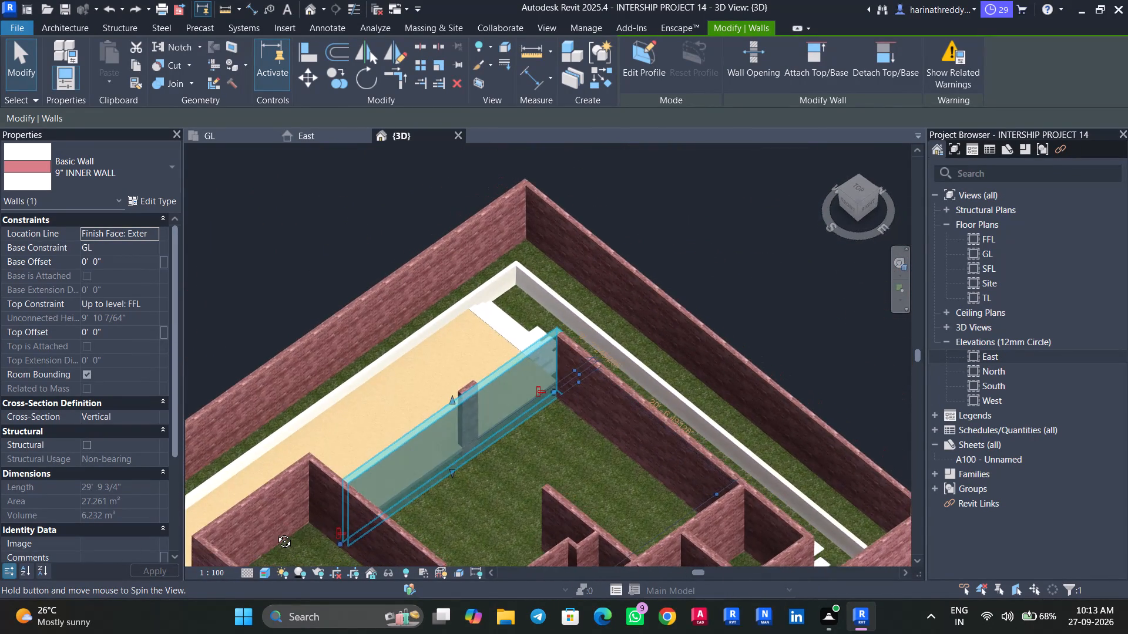
shift+middle_drag(276, 532, 478, 493)
key(Escape)
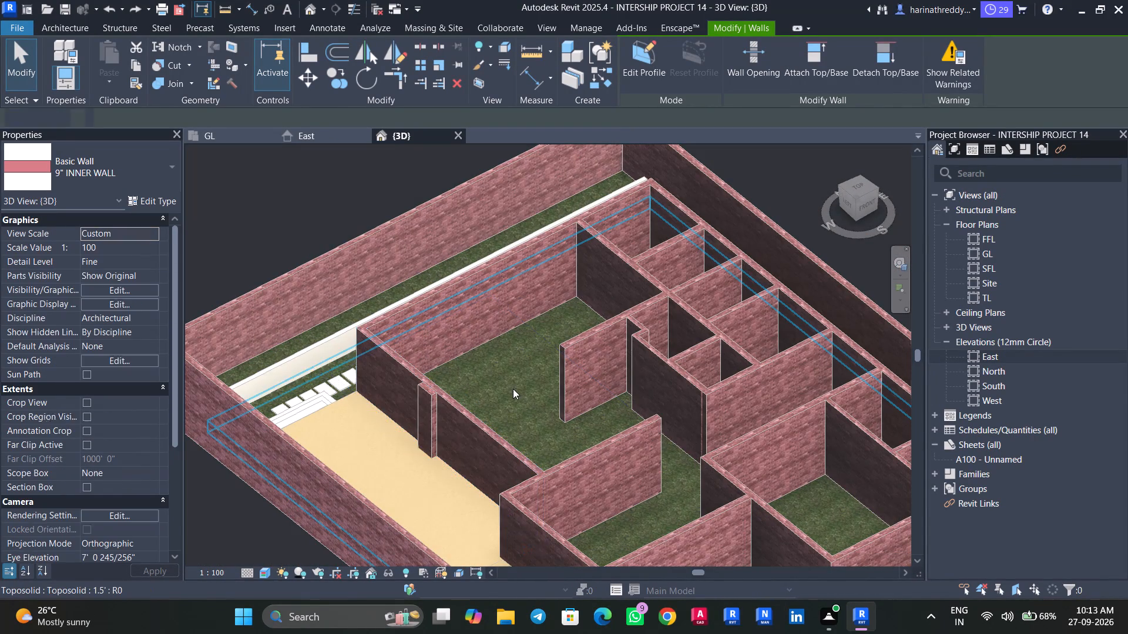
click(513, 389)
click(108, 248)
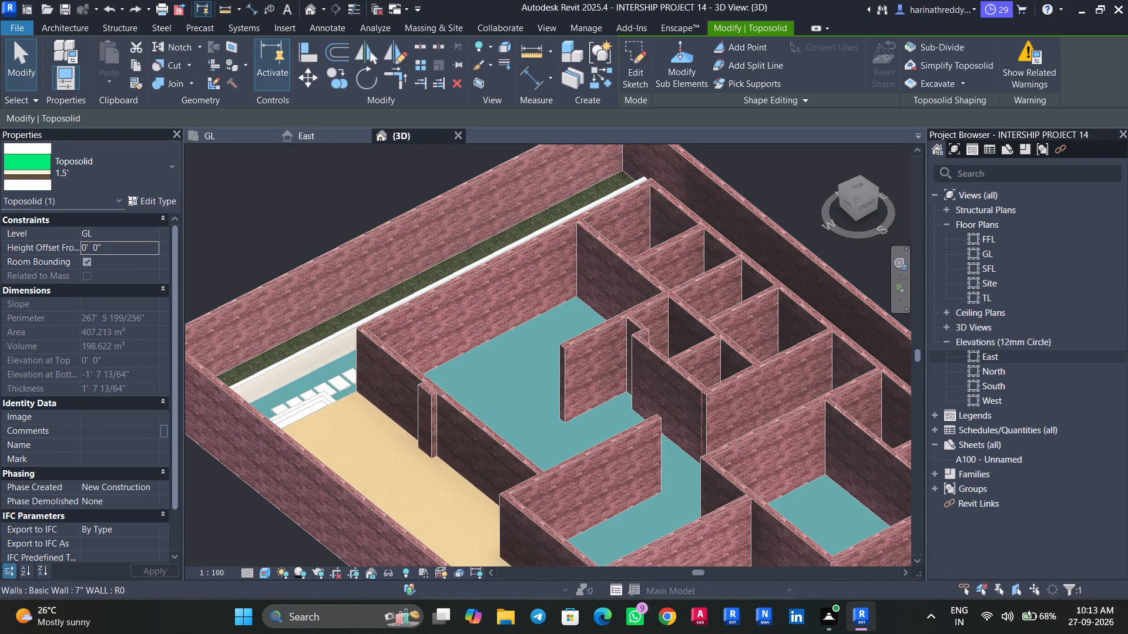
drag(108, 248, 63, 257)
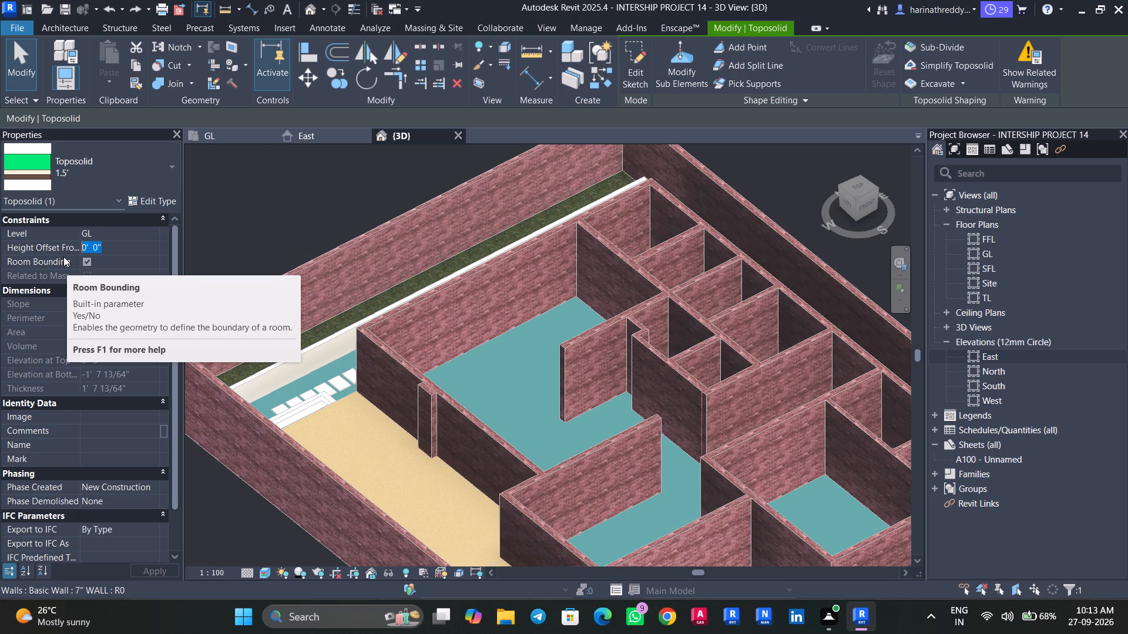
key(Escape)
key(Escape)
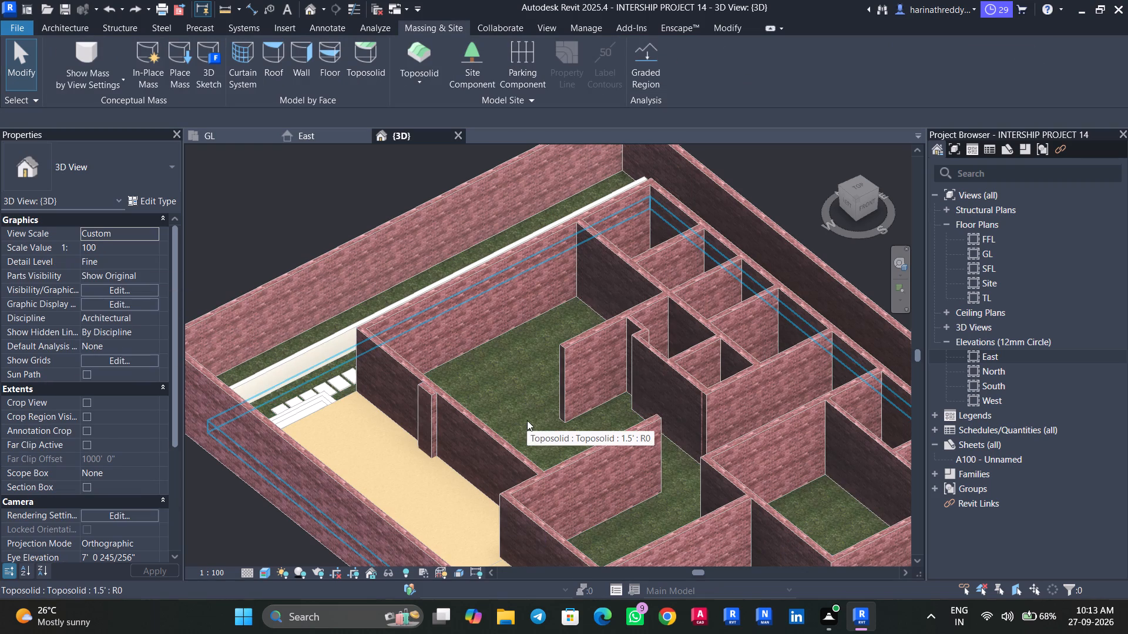
Examine the whole villa site in 3D, checking the house walls, grass, deck, boundary walls and road from the front, side and rear.
scroll(527, 420, down, 4)
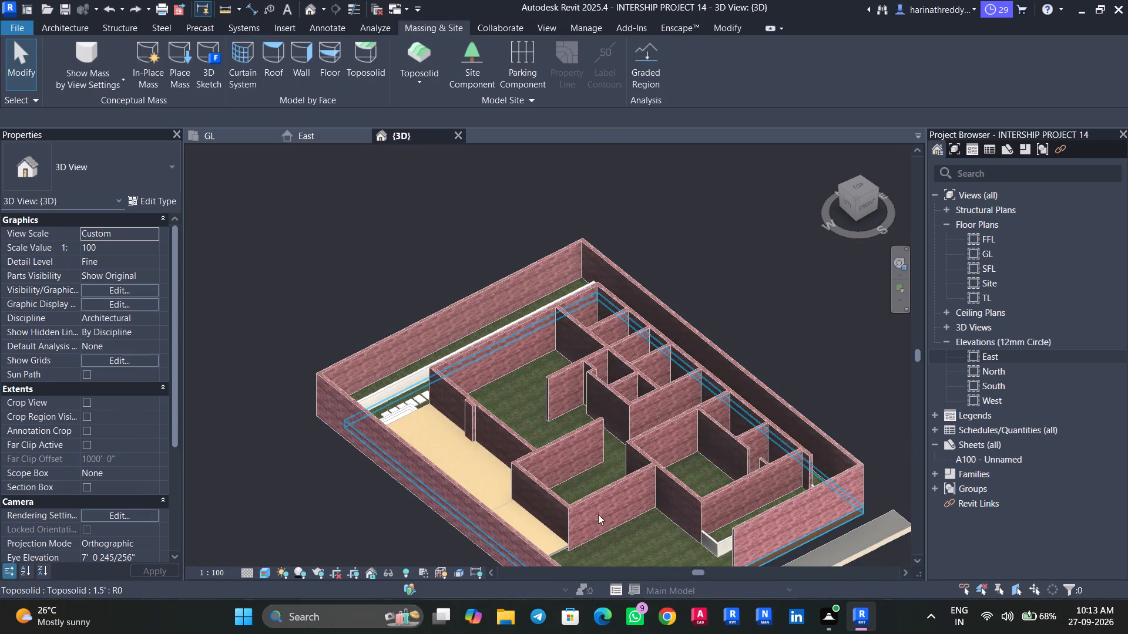
middle_drag(628, 525, 514, 390)
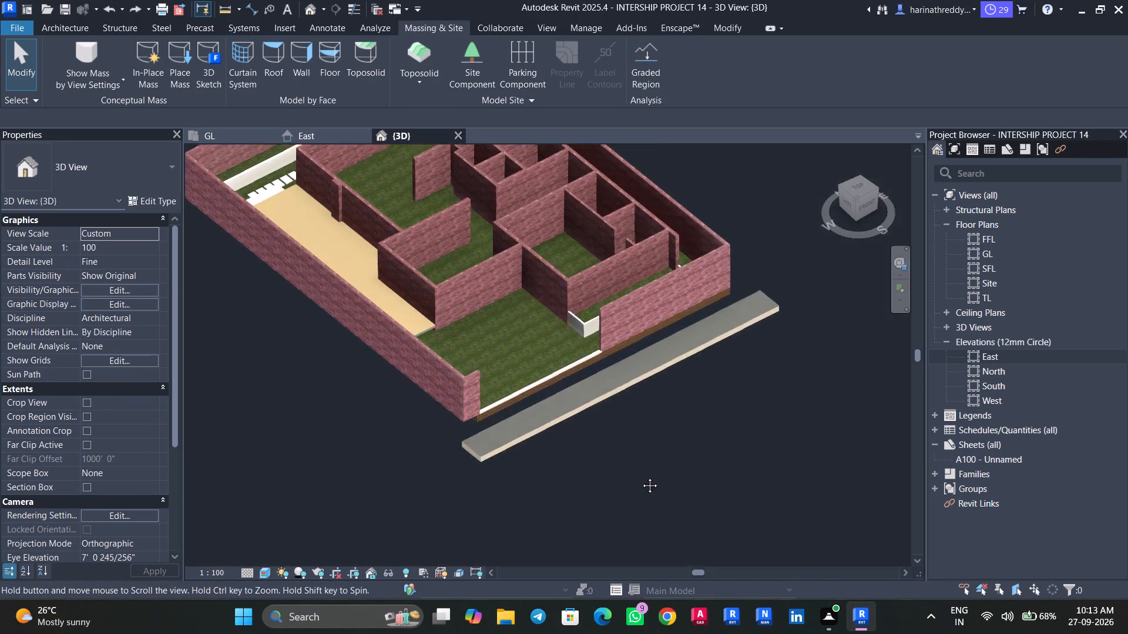
shift+scroll(660, 514, down, 1)
shift+middle_drag(660, 513, 588, 472)
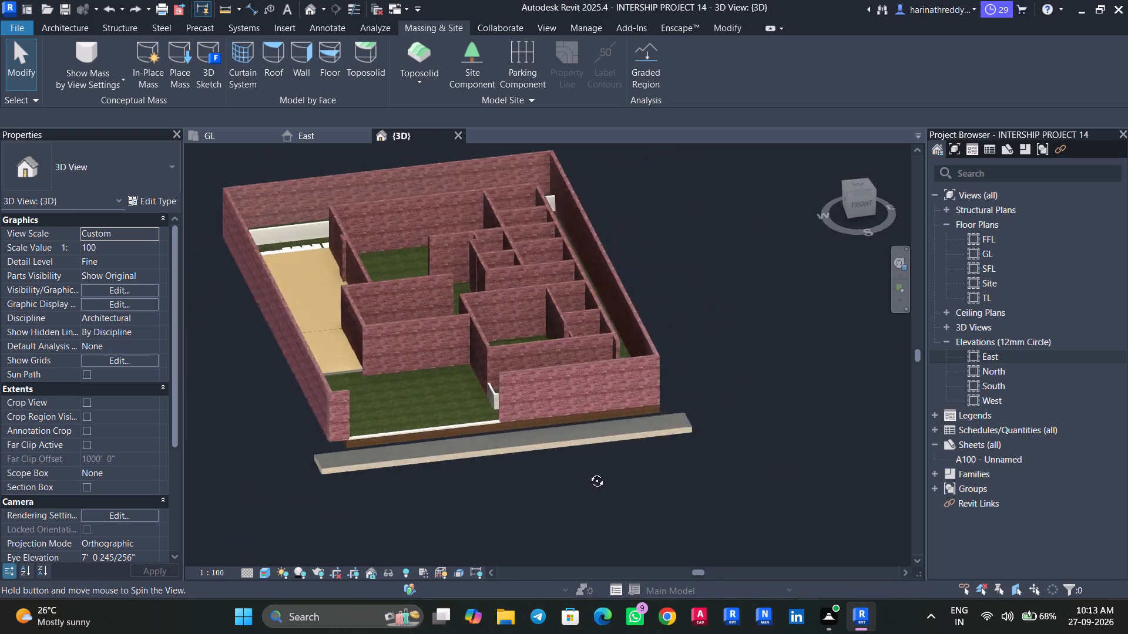
shift+middle_drag(588, 472, 493, 489)
middle_drag(517, 489, 583, 477)
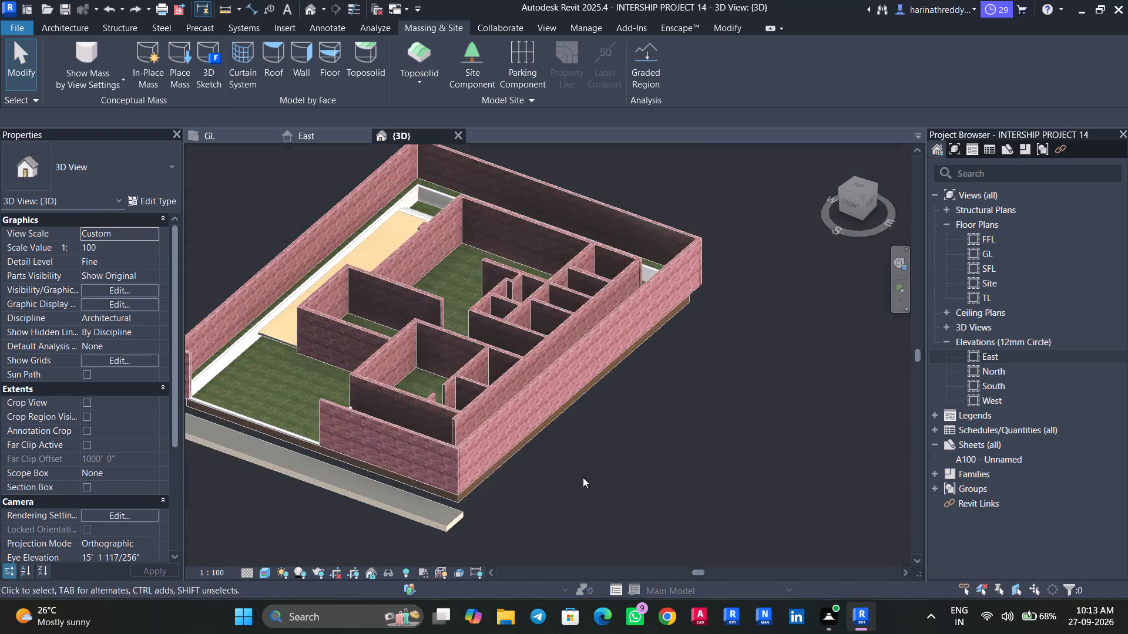
shift+scroll(583, 477, up, 1)
shift+middle_drag(583, 475, 696, 506)
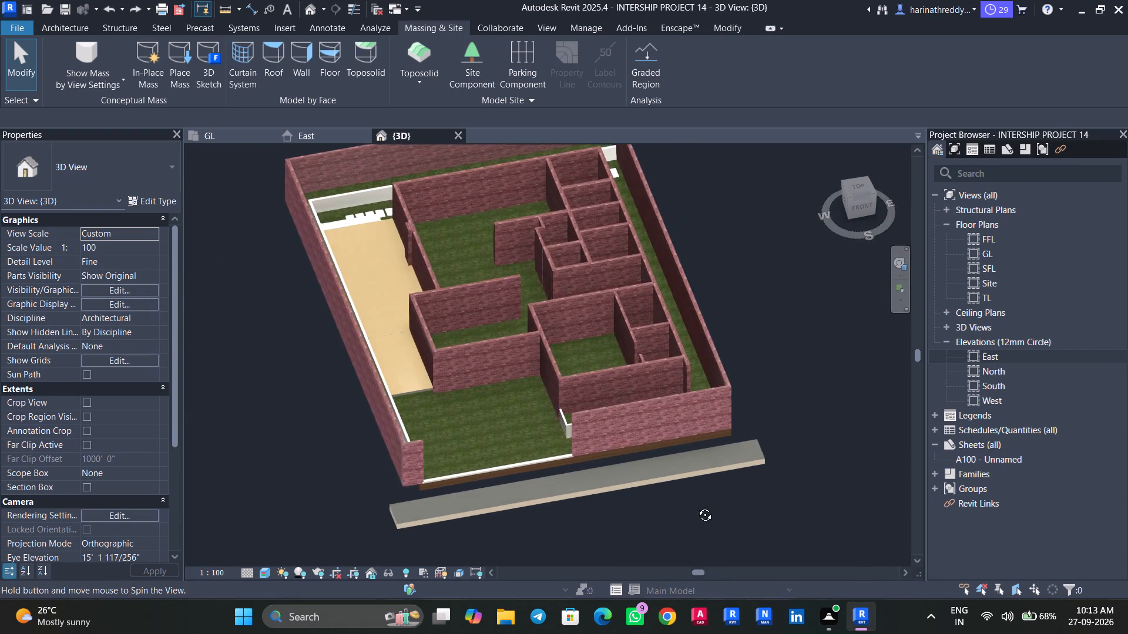
shift+middle_drag(696, 506, 696, 507)
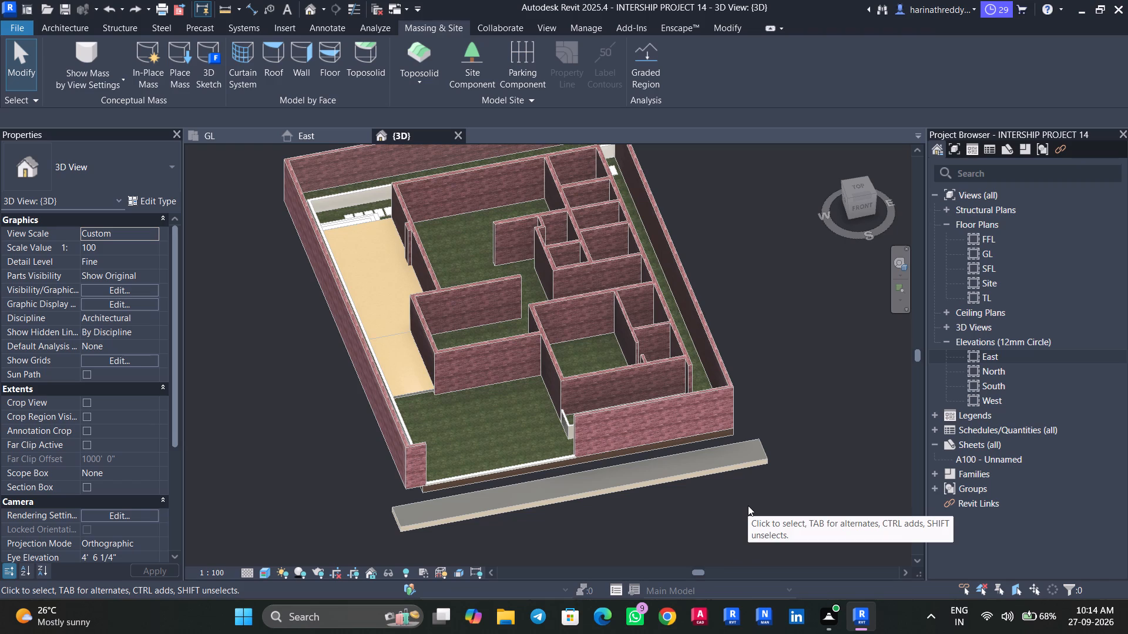
click(218, 52)
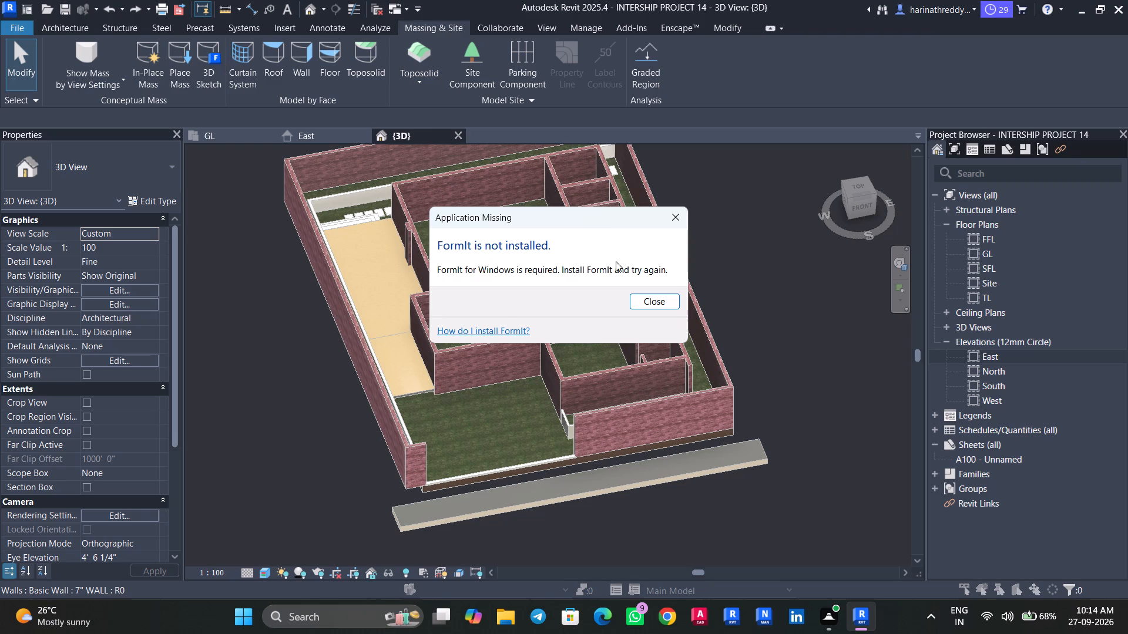
click(644, 300)
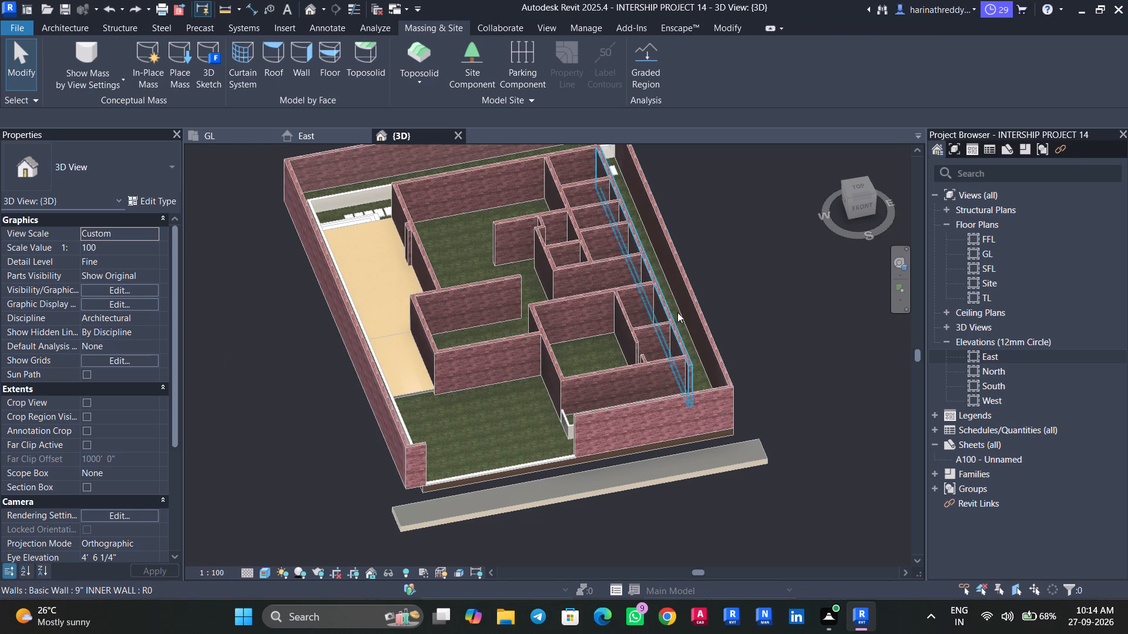
shift+middle_drag(834, 390, 471, 435)
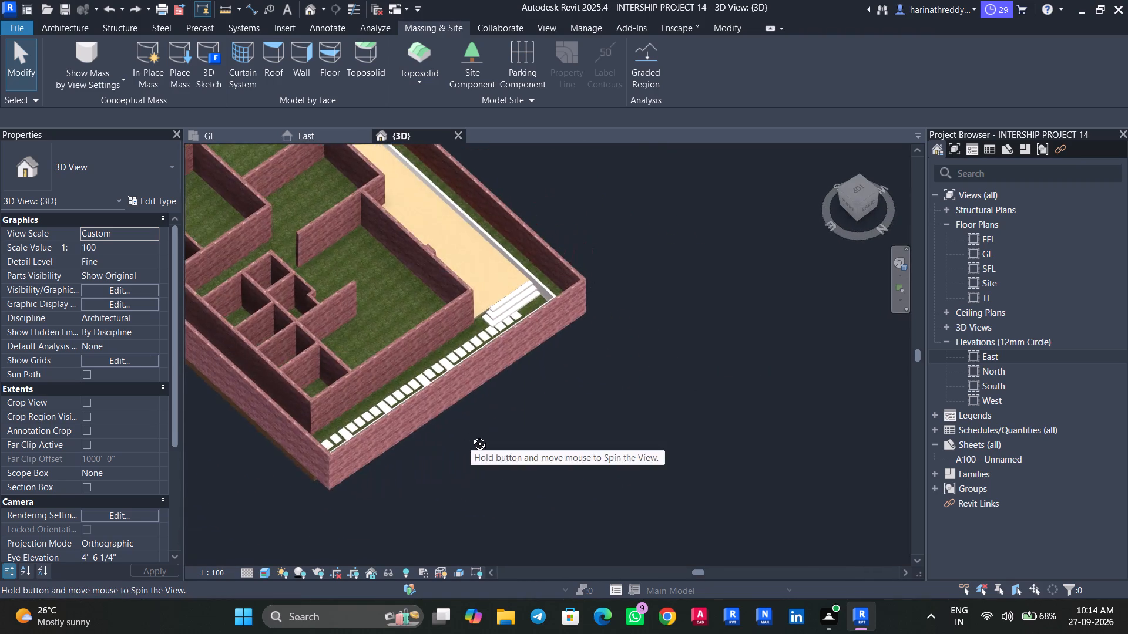
shift+middle_drag(471, 435, 458, 382)
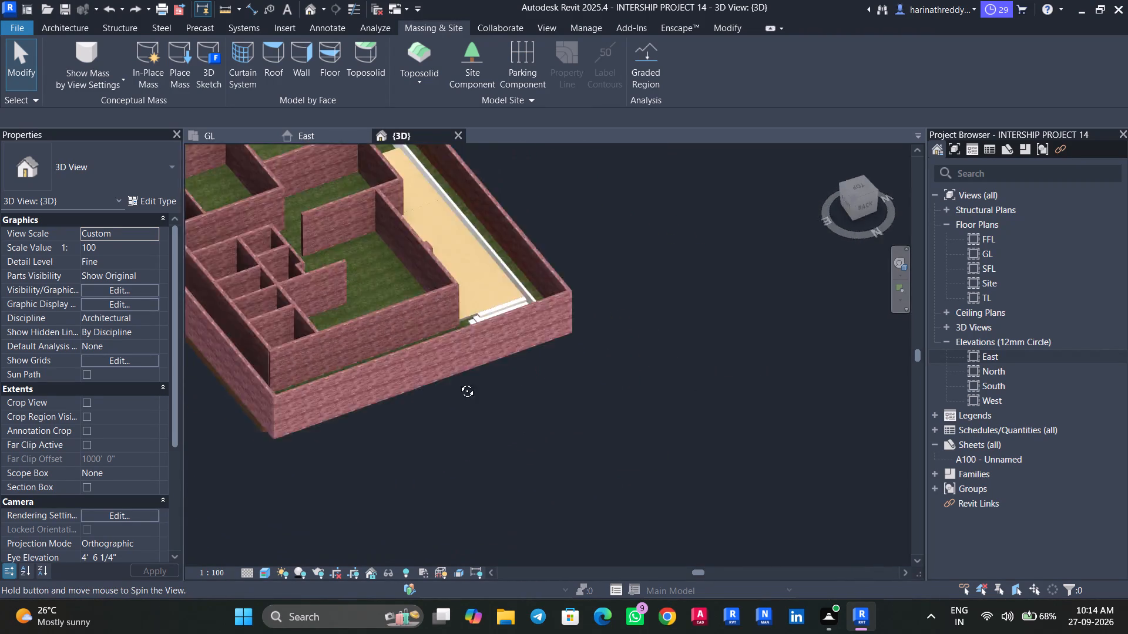
shift+middle_drag(458, 382, 630, 376)
On the GL floor plan, start an OUTDOOR architectural floor and sketch a rectangular boundary from the dining area's deck-side inner corner into the living room.
click(224, 130)
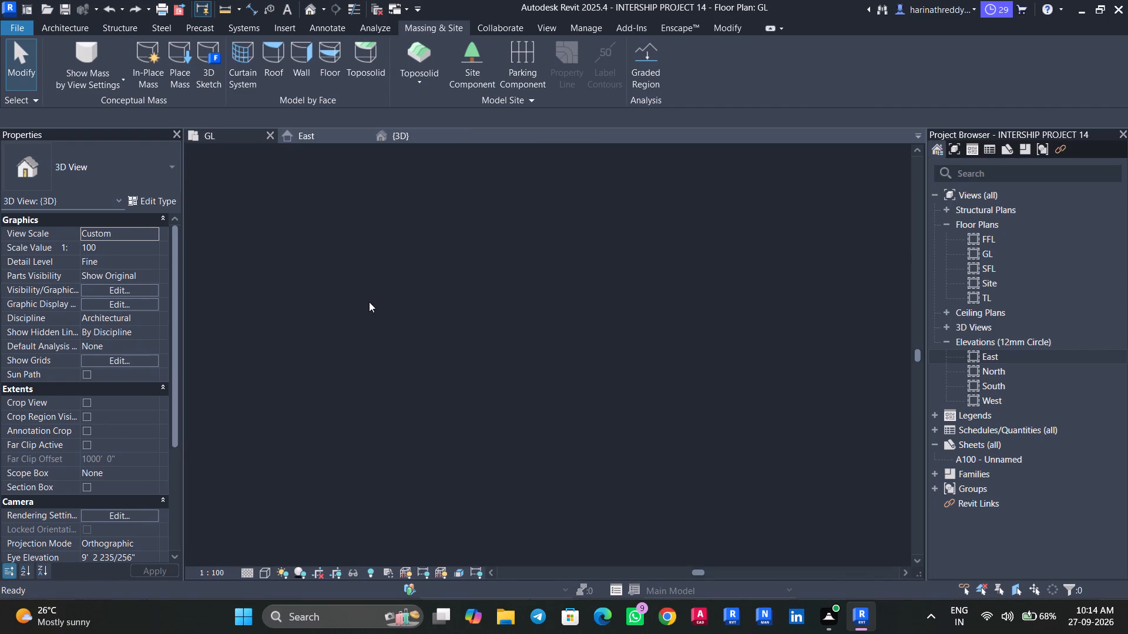
scroll(444, 307, down, 4)
scroll(628, 338, up, 1)
scroll(628, 338, down, 1)
scroll(628, 337, up, 4)
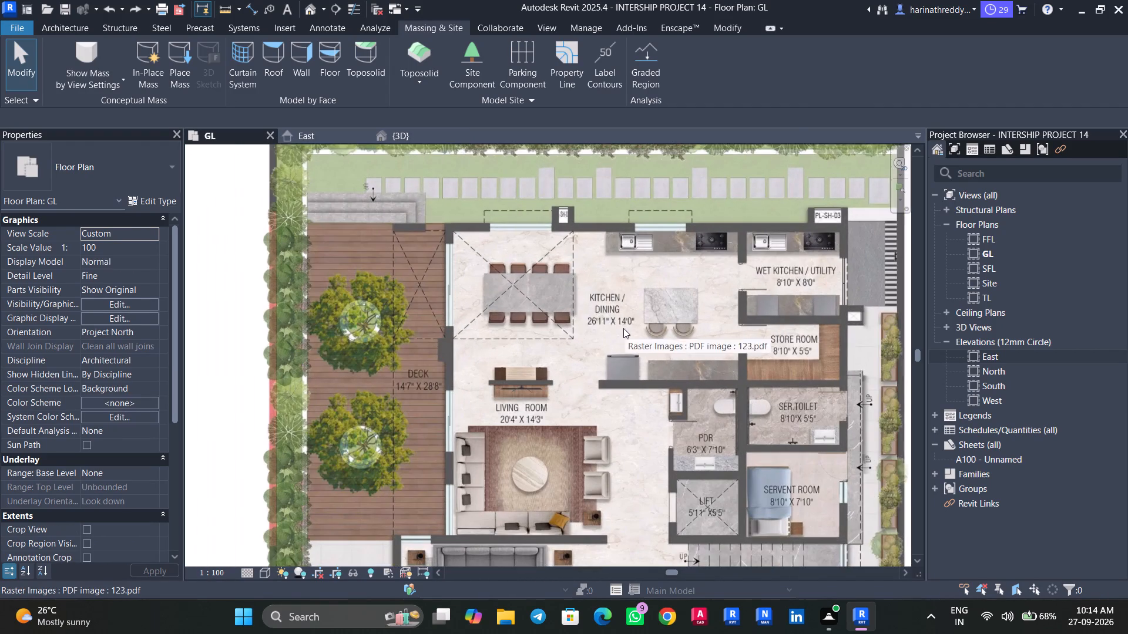
middle_drag(620, 327, 545, 298)
click(66, 26)
click(337, 86)
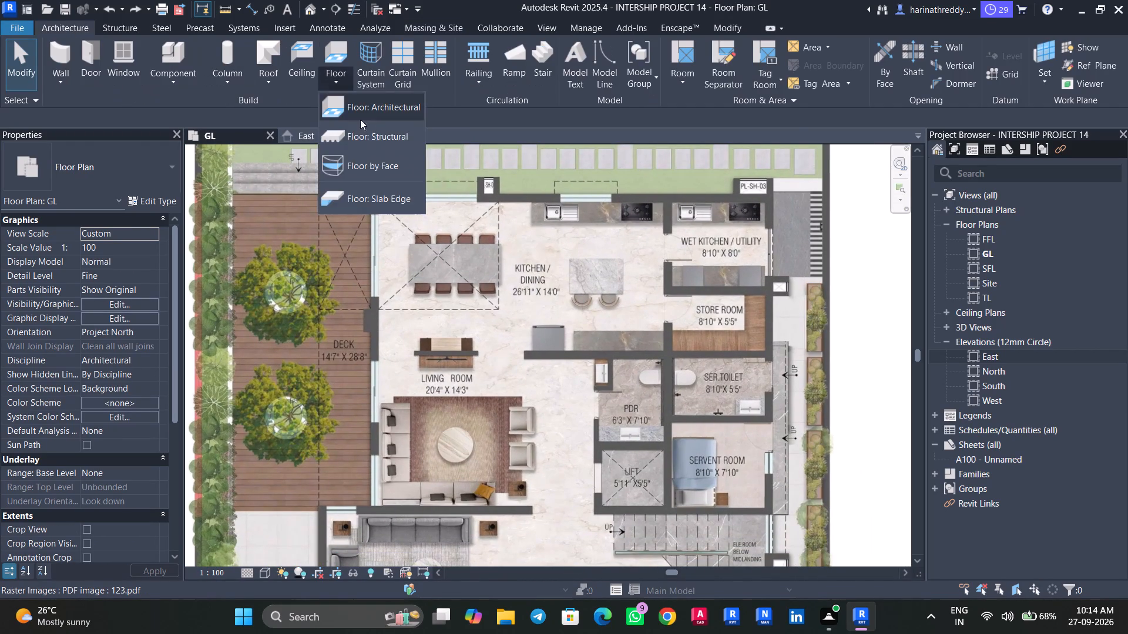
click(372, 113)
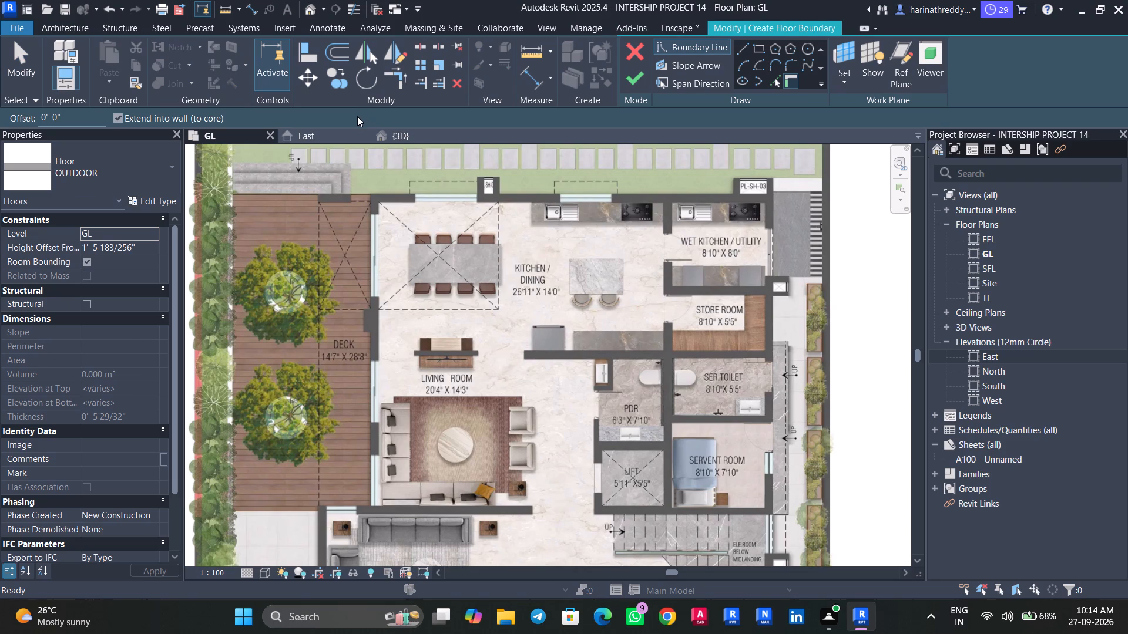
click(757, 48)
scroll(412, 206, up, 7)
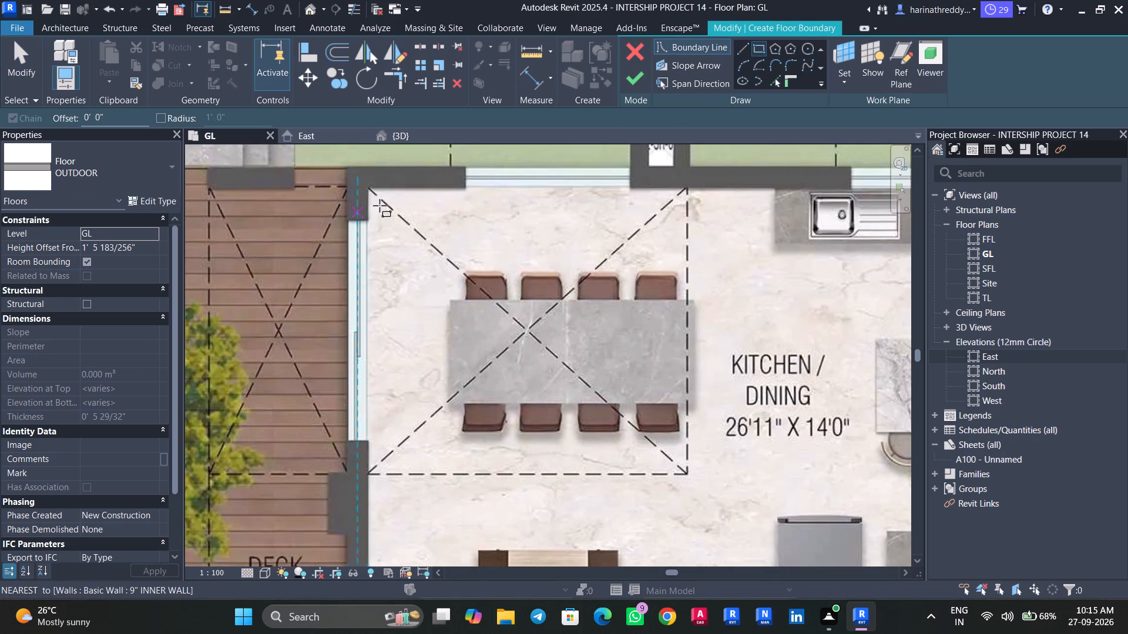
click(372, 190)
middle_drag(553, 340, 367, 105)
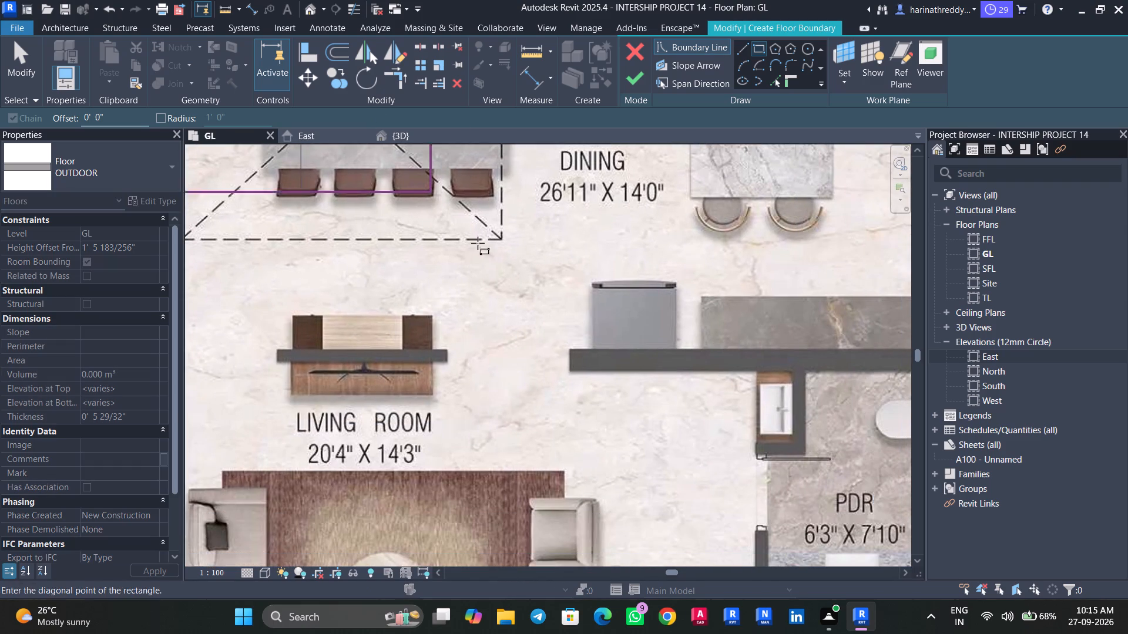
scroll(568, 359, down, 8)
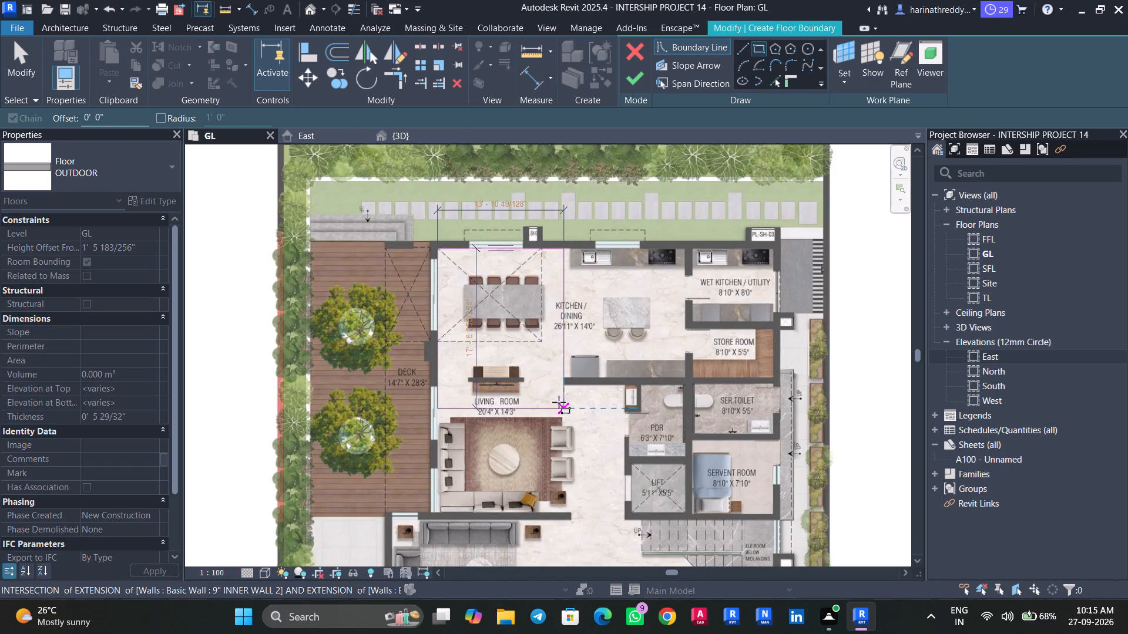
click(559, 403)
key(Escape)
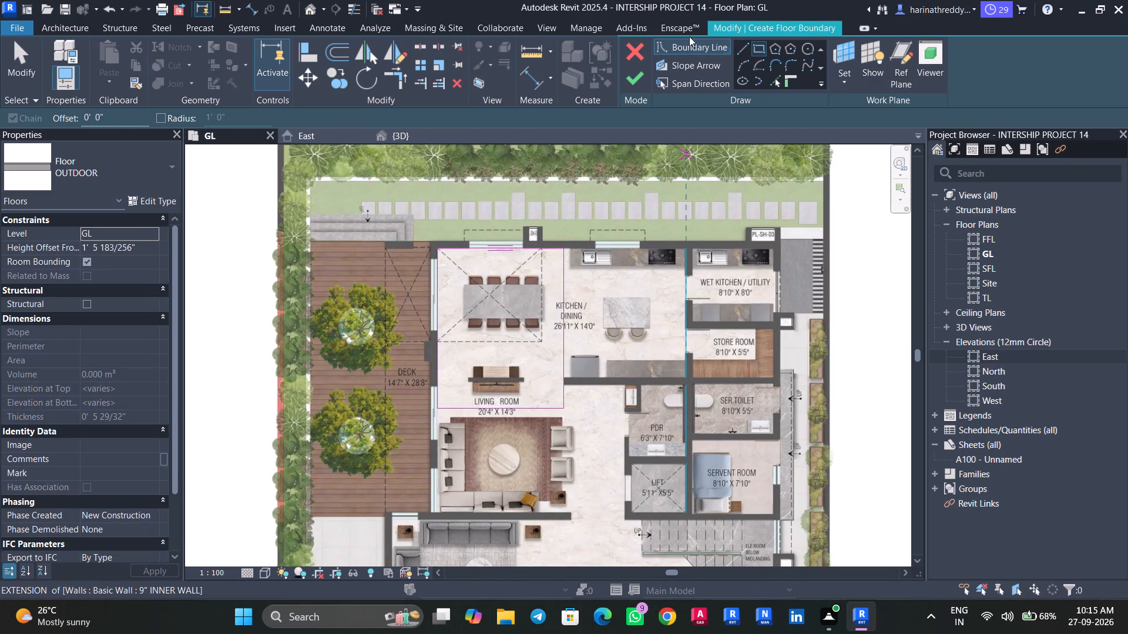
With the boundary Line tool active, examine the first-floor and terrace layouts on the plan image against the ground-floor layout.
click(739, 45)
scroll(606, 284, down, 3)
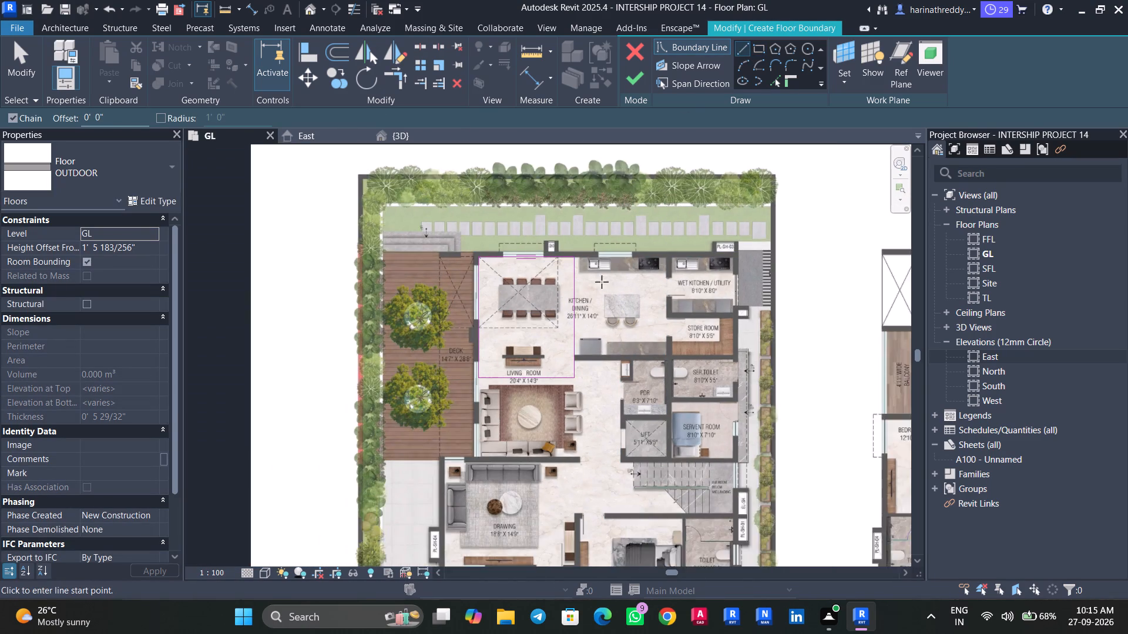
middle_drag(599, 277, 547, 190)
scroll(572, 318, down, 3)
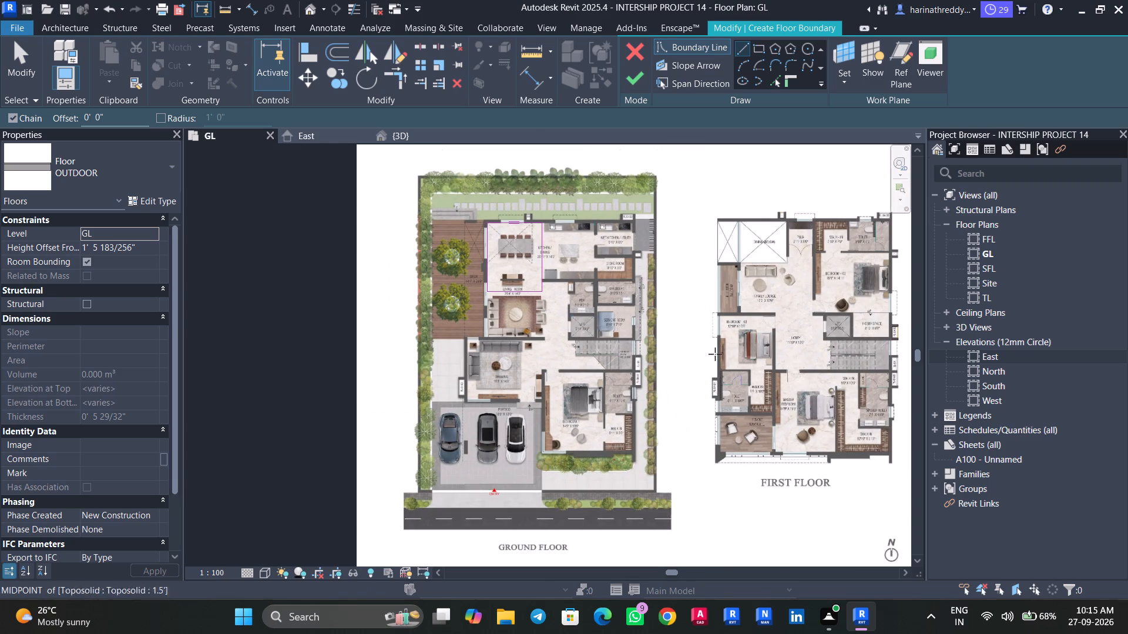
middle_drag(717, 354, 567, 356)
scroll(633, 226, up, 4)
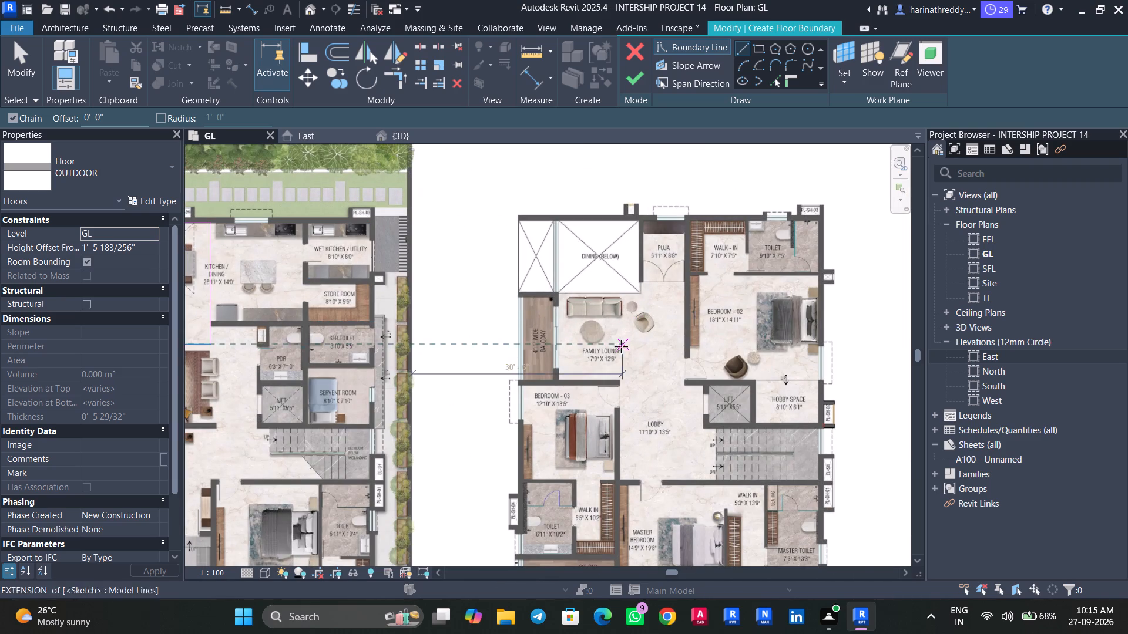
middle_drag(595, 359, 729, 394)
middle_drag(730, 394, 760, 392)
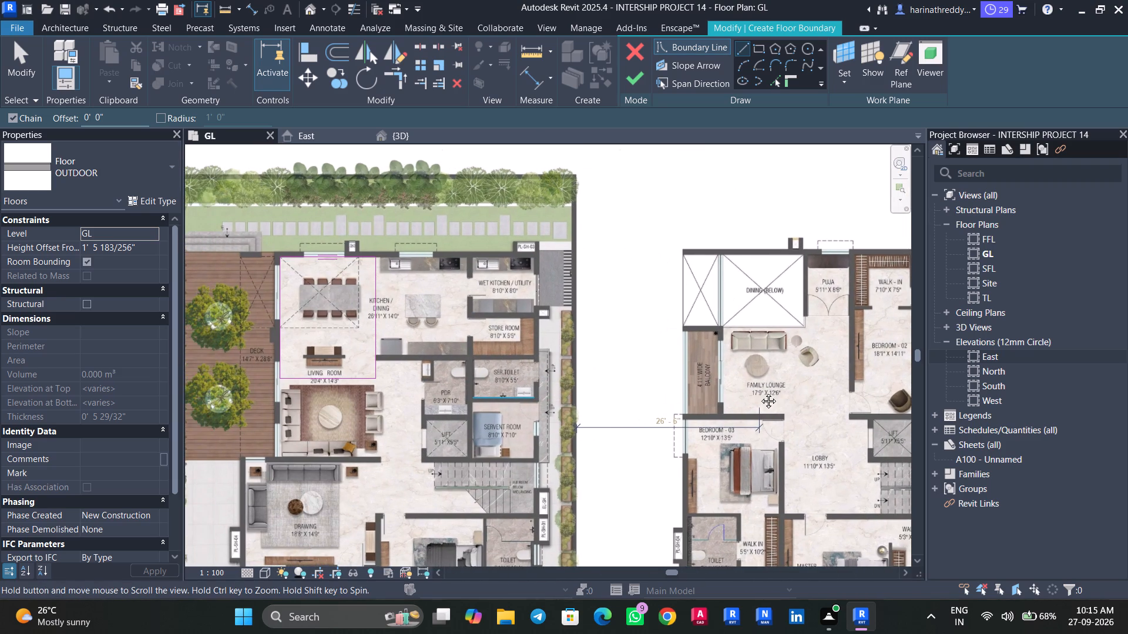
middle_drag(760, 392, 488, 156)
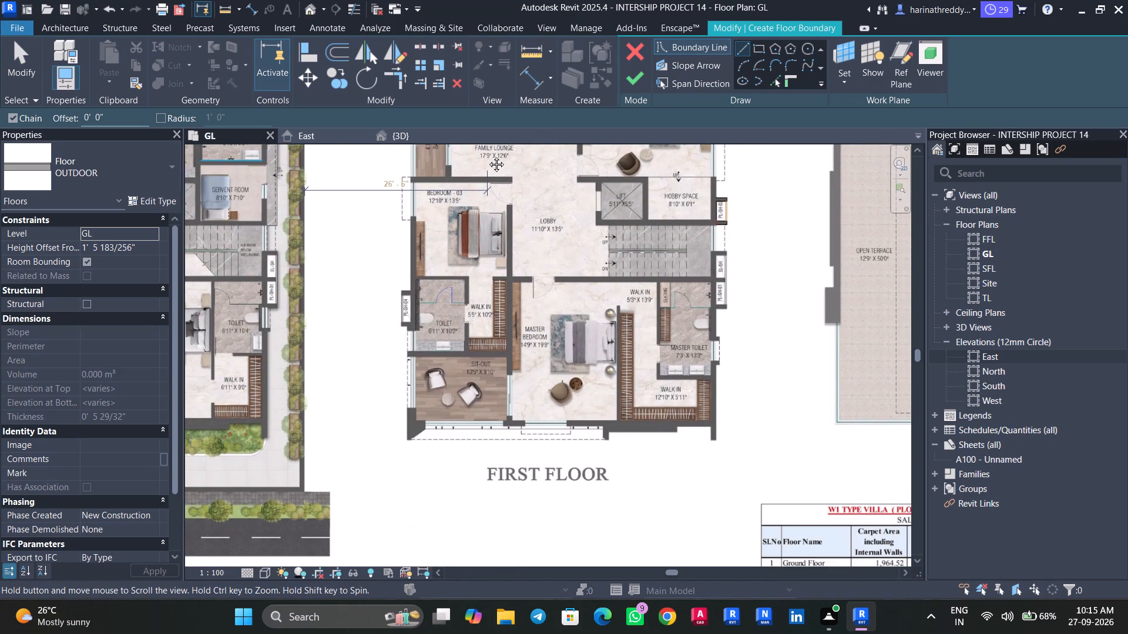
middle_drag(488, 156, 484, 162)
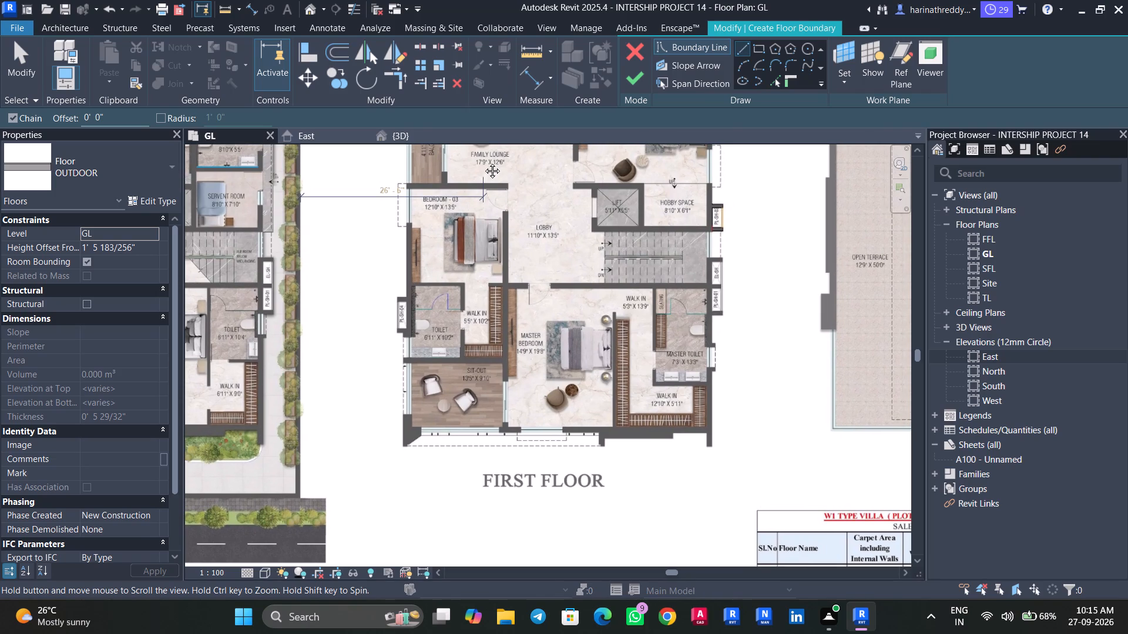
middle_drag(484, 162, 228, 336)
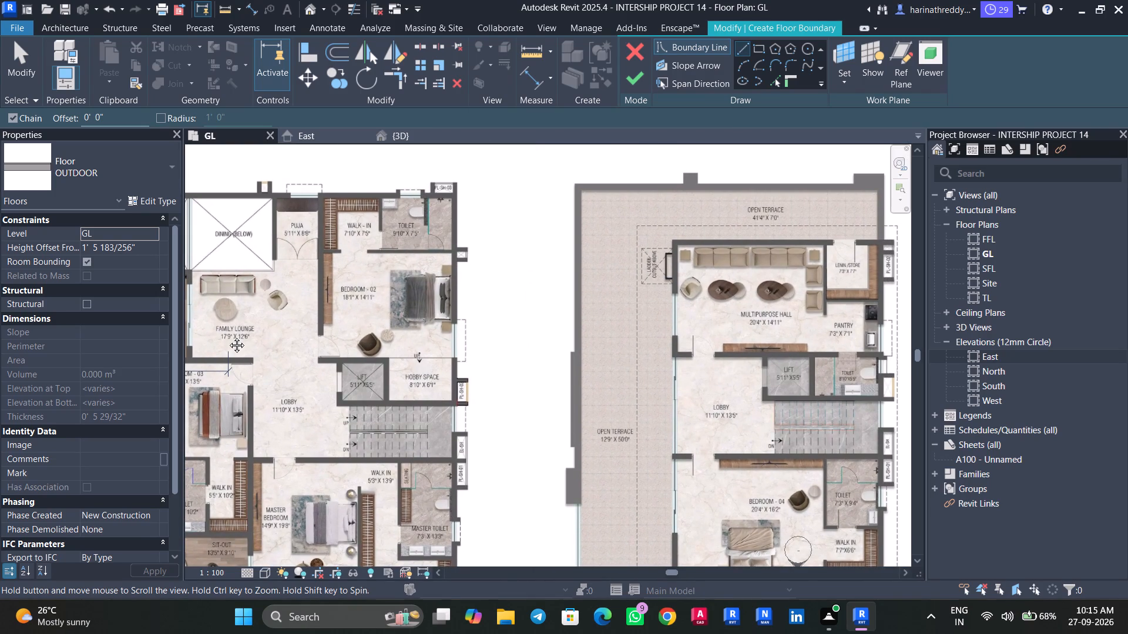
middle_drag(228, 336, 619, 242)
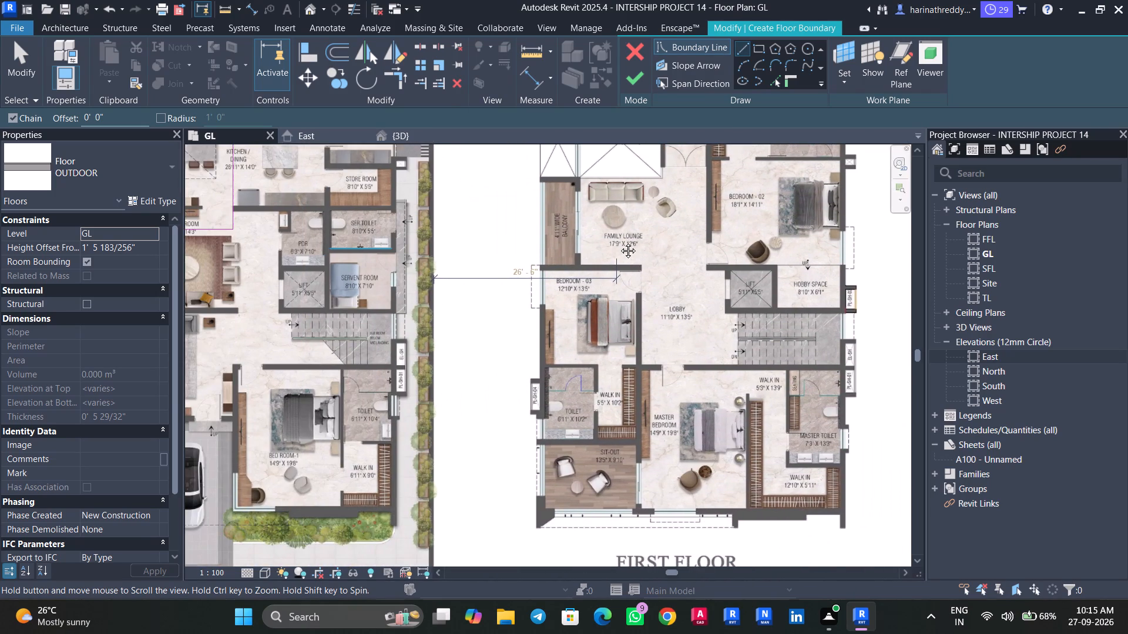
middle_drag(619, 242, 669, 235)
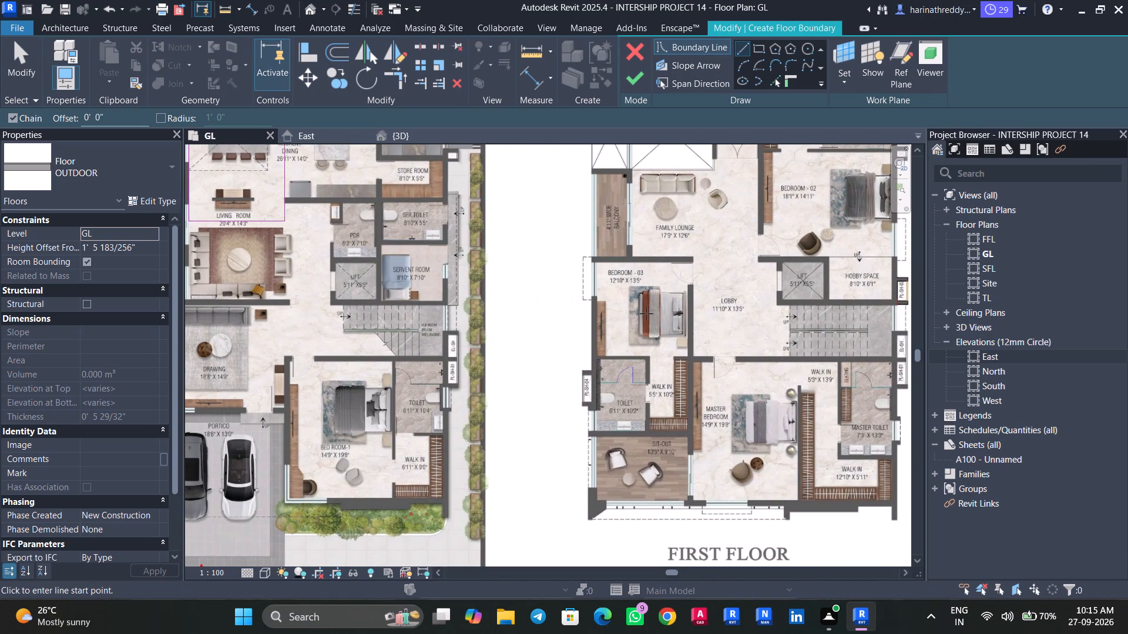
Sketch floor boundary lines from the dining rectangle's corner along the kitchen's rear wall, then along the outer wall to the store room's far corner.
scroll(646, 313, down, 3)
middle_drag(643, 308, 658, 220)
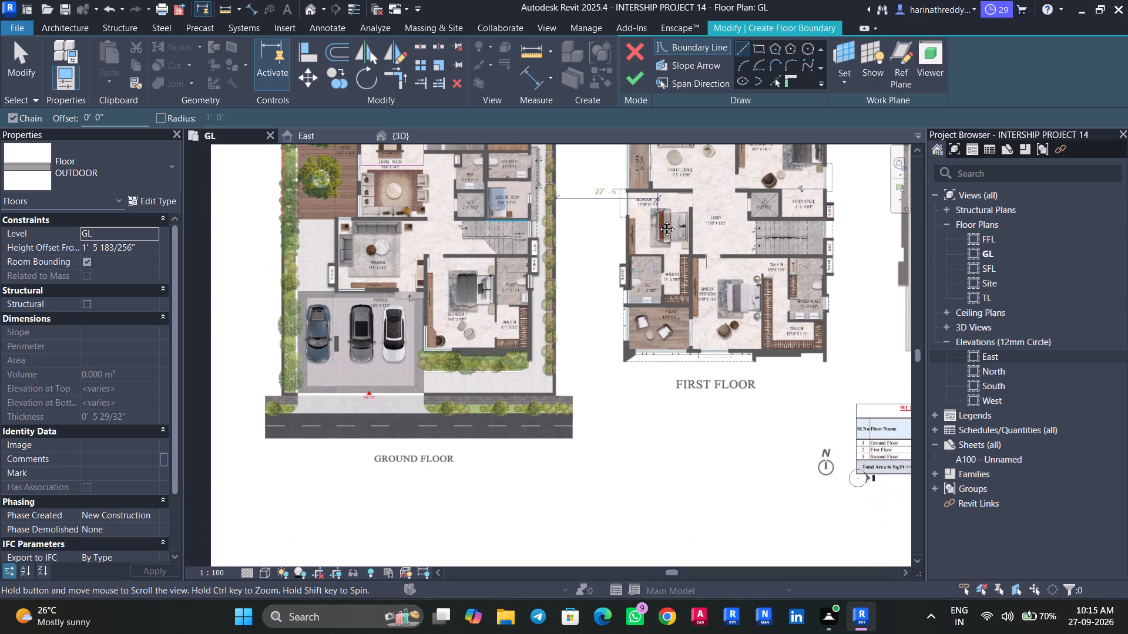
middle_drag(658, 220, 658, 226)
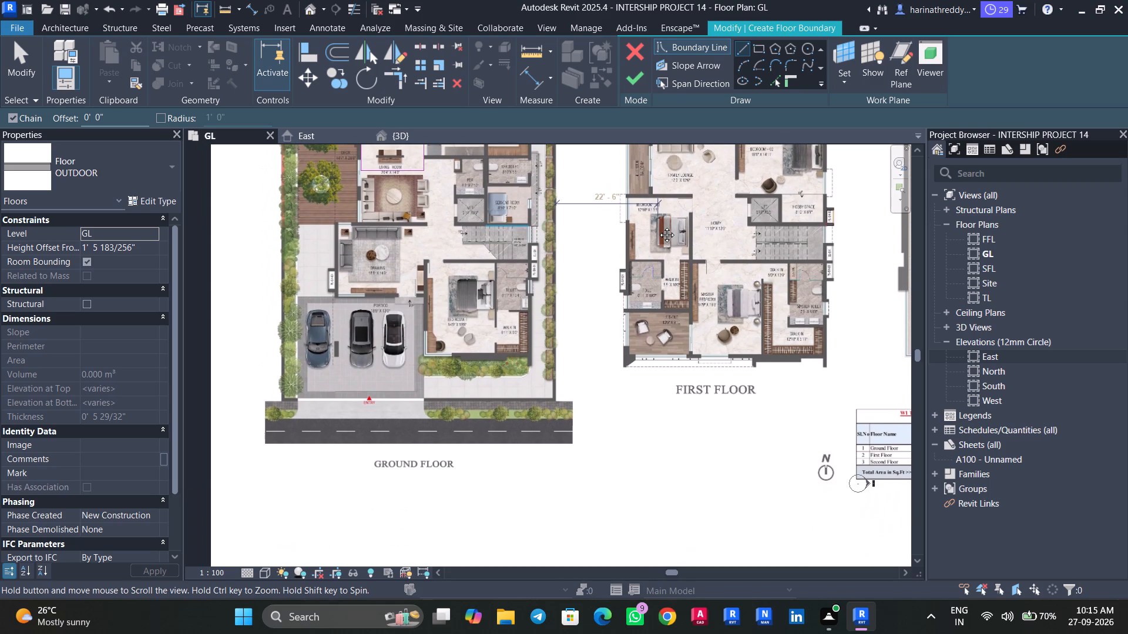
middle_drag(658, 226, 656, 337)
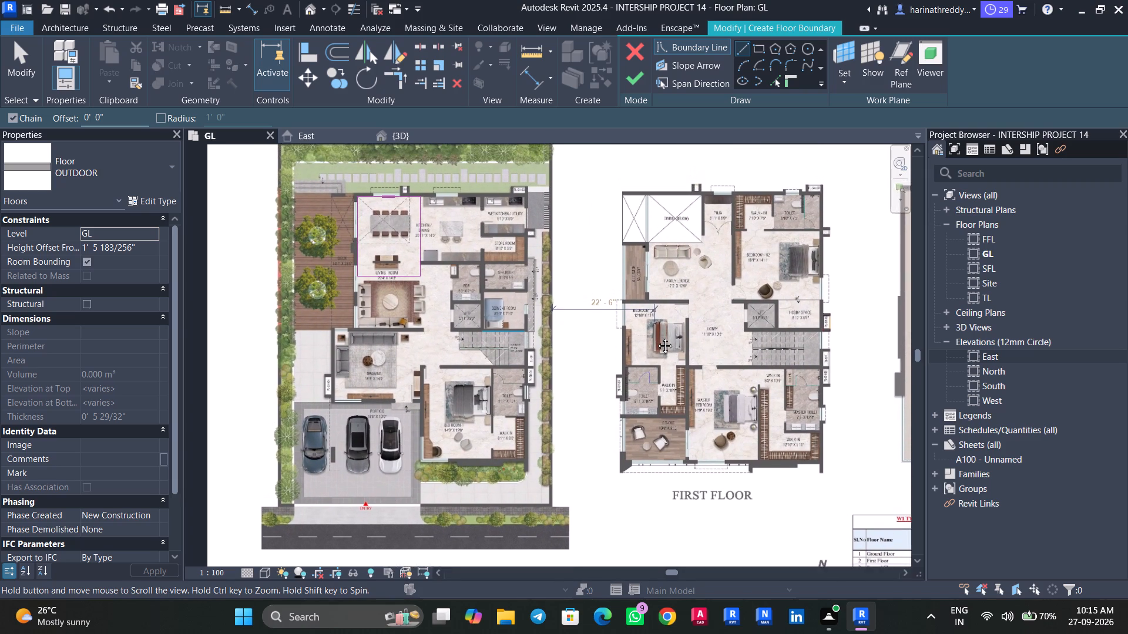
middle_drag(656, 337, 659, 348)
scroll(659, 348, down, 1)
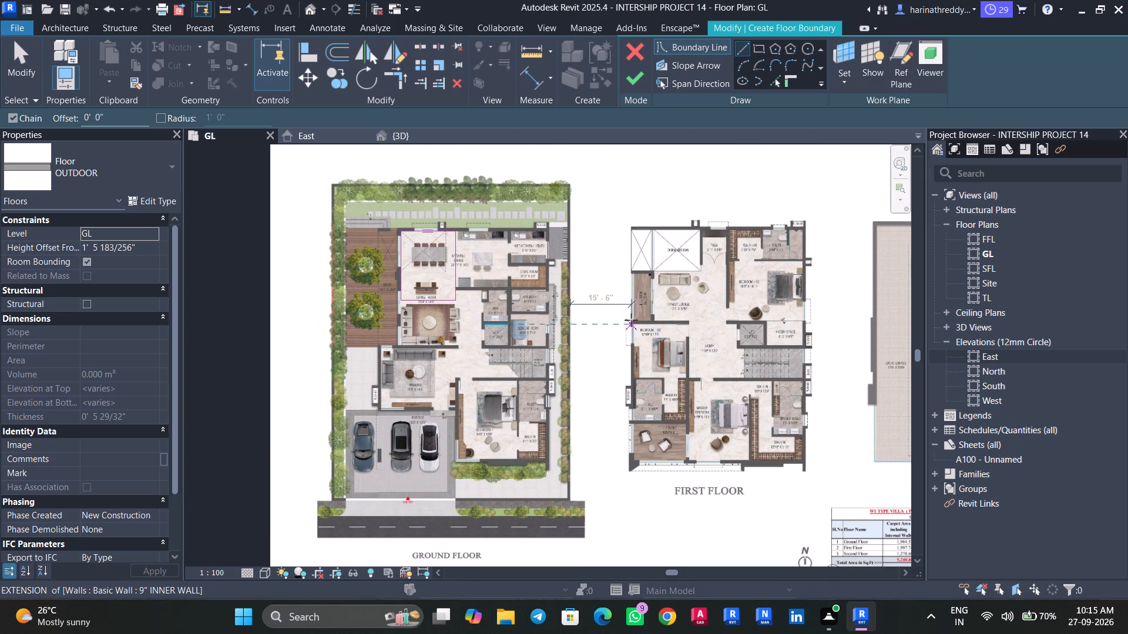
scroll(469, 232, up, 4)
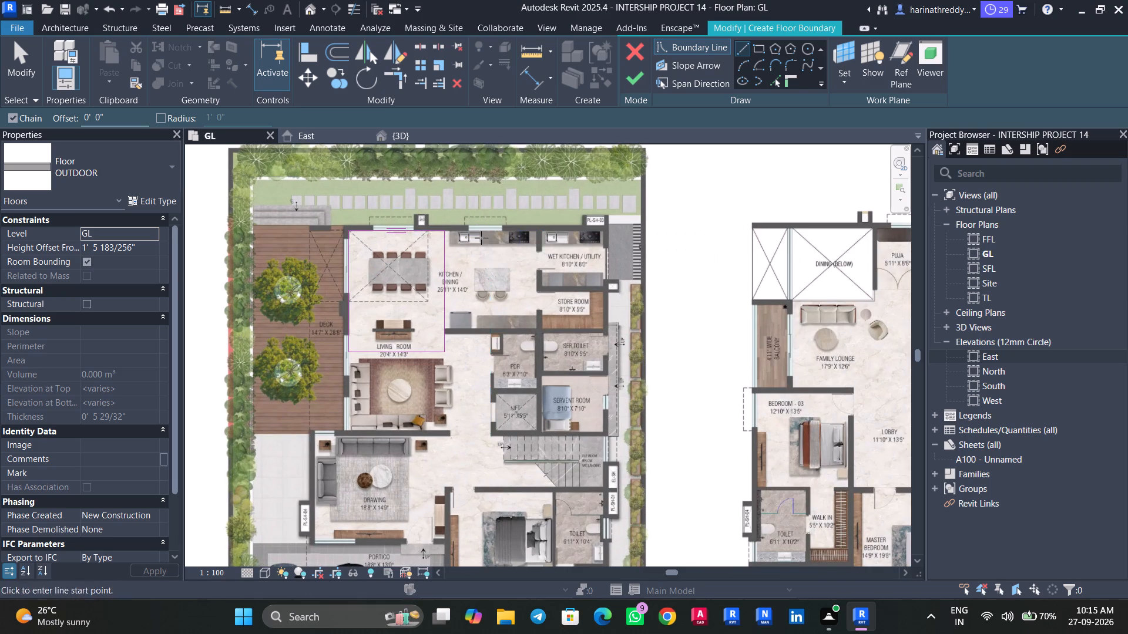
scroll(476, 235, up, 2)
scroll(474, 235, down, 1)
scroll(474, 235, up, 3)
middle_drag(455, 248, 417, 288)
scroll(417, 288, up, 3)
scroll(382, 281, down, 1)
scroll(382, 281, up, 2)
click(380, 258)
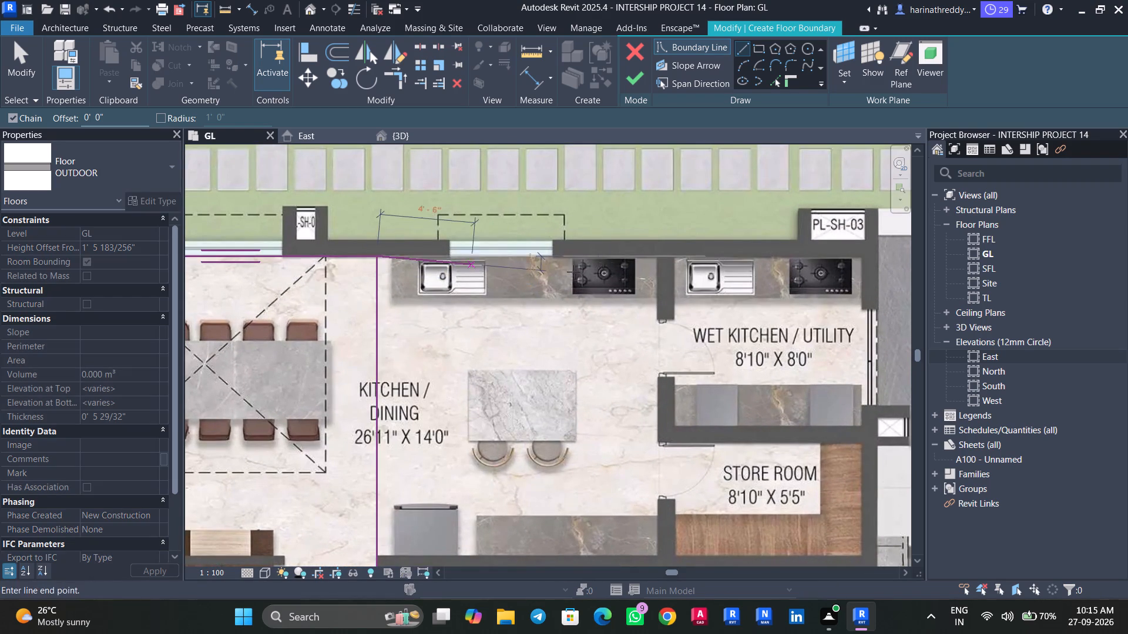
middle_drag(645, 253, 403, 251)
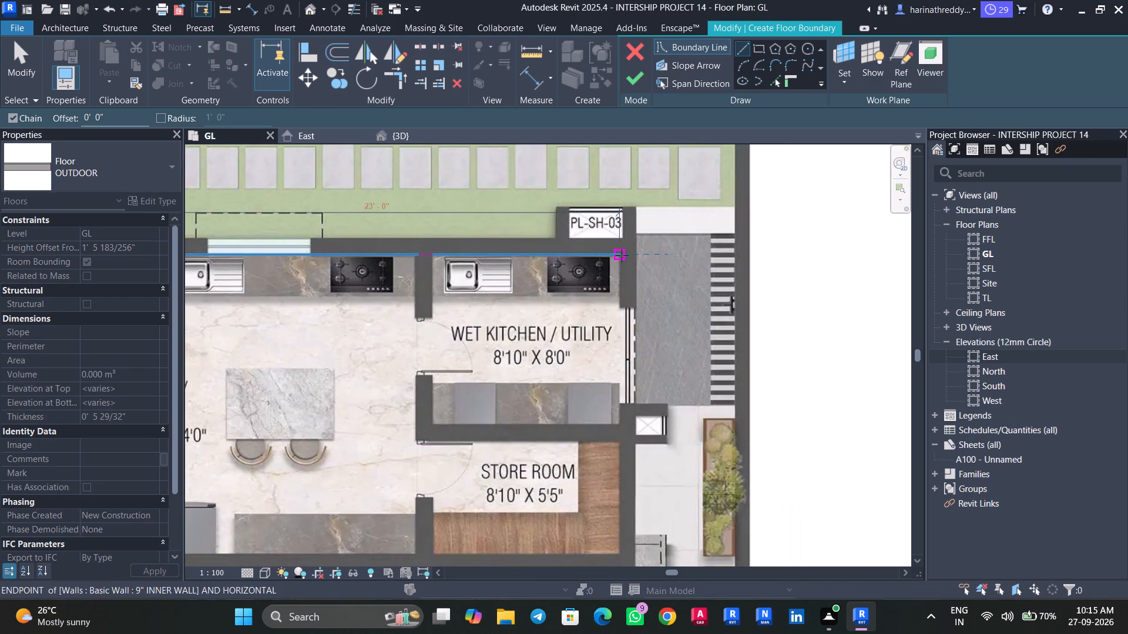
click(622, 255)
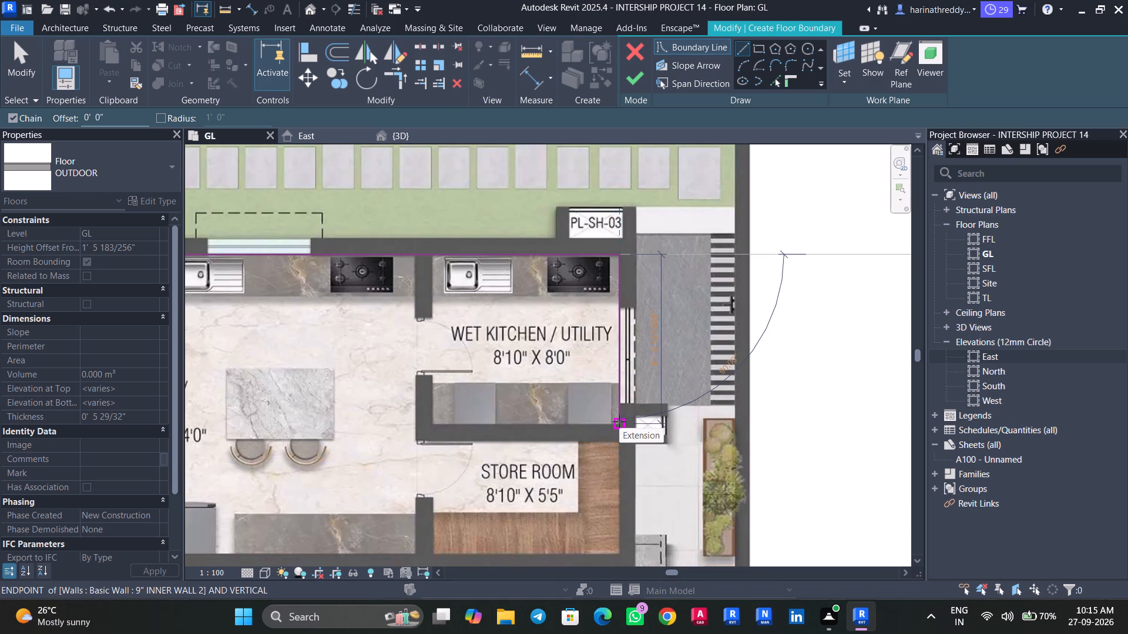
middle_drag(619, 421, 611, 353)
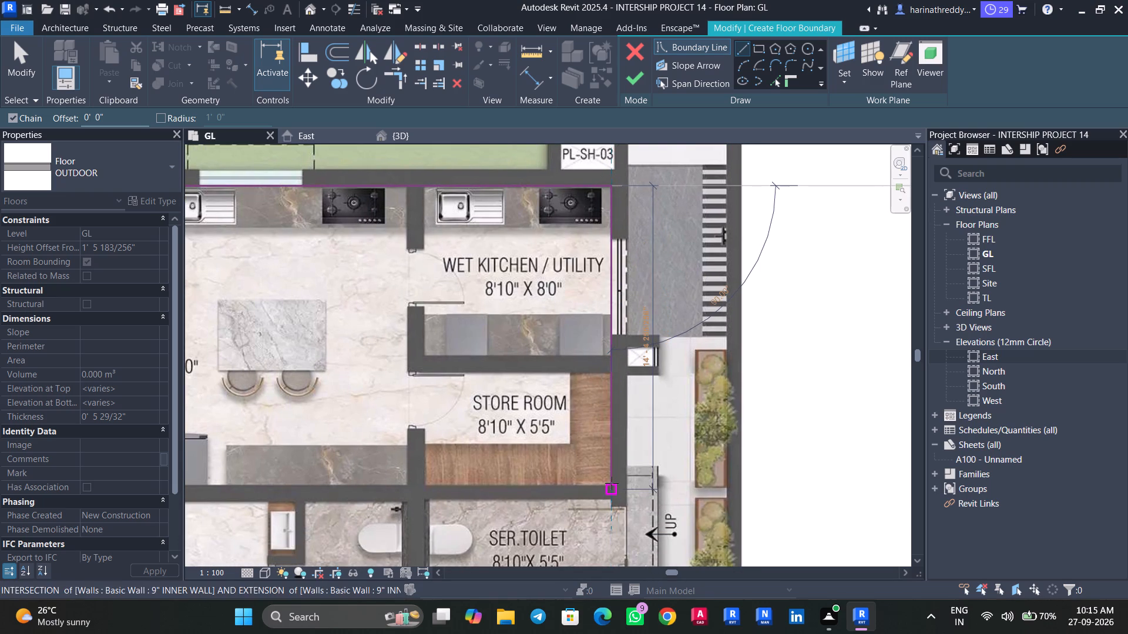
click(612, 483)
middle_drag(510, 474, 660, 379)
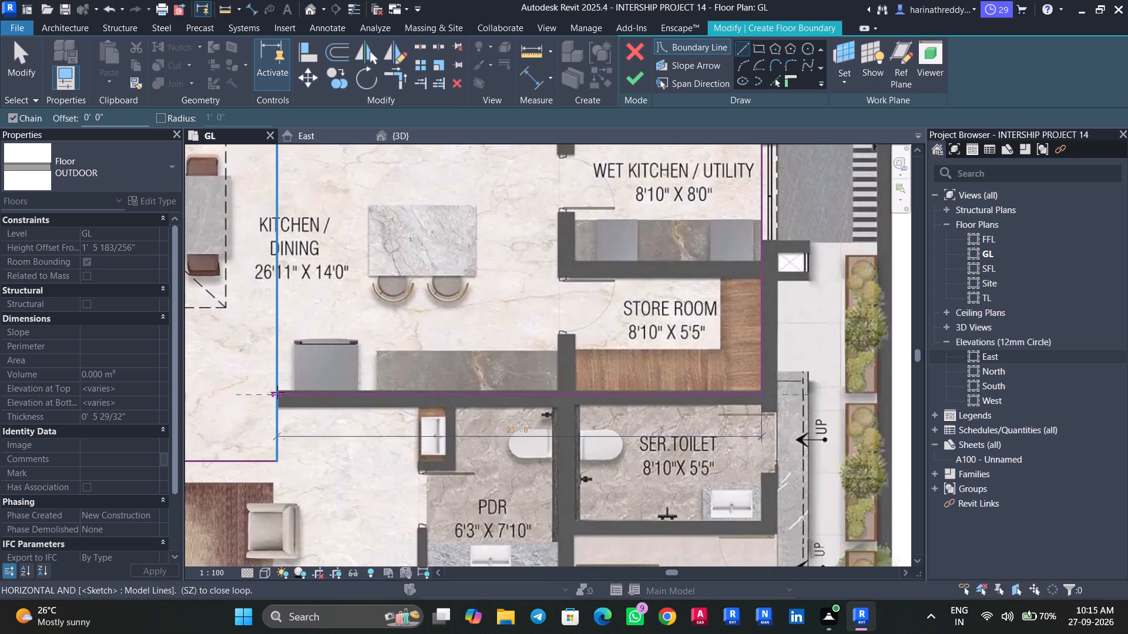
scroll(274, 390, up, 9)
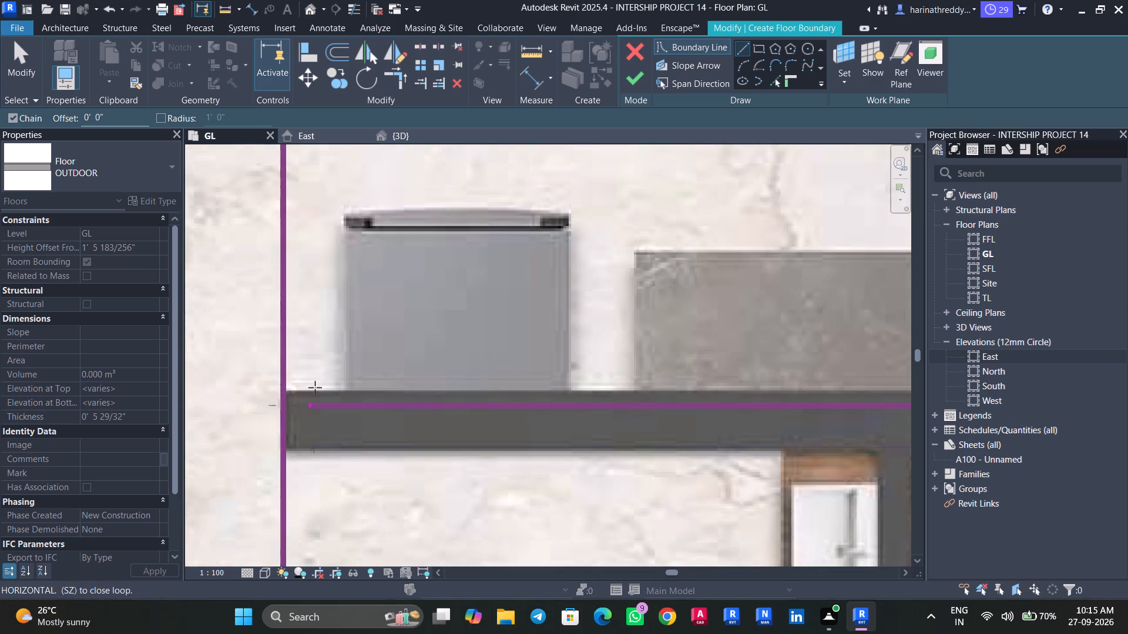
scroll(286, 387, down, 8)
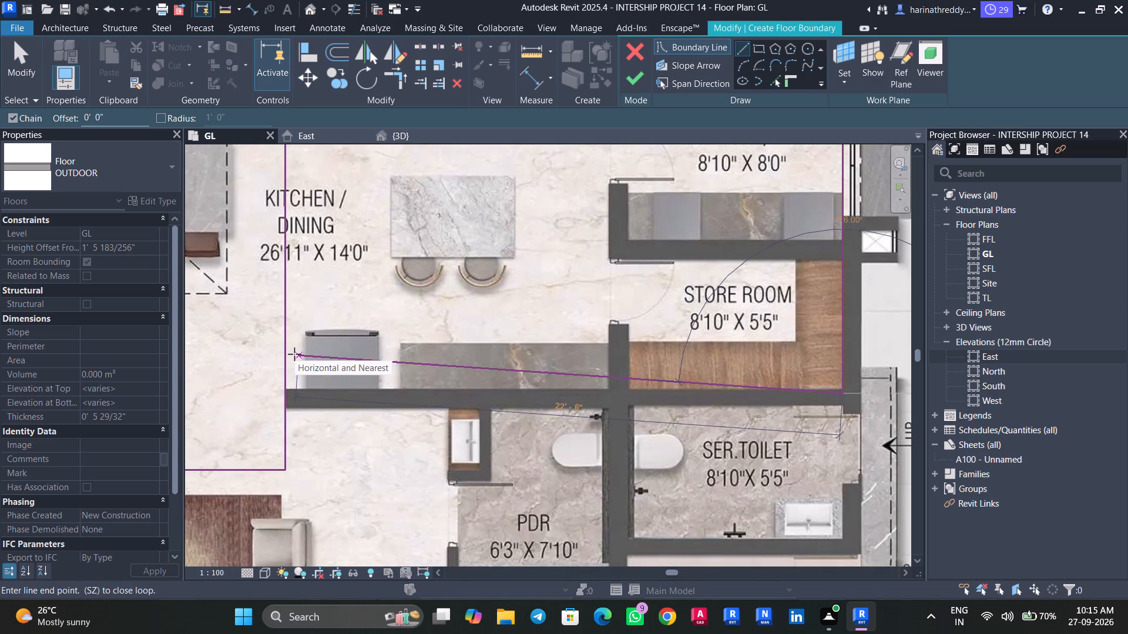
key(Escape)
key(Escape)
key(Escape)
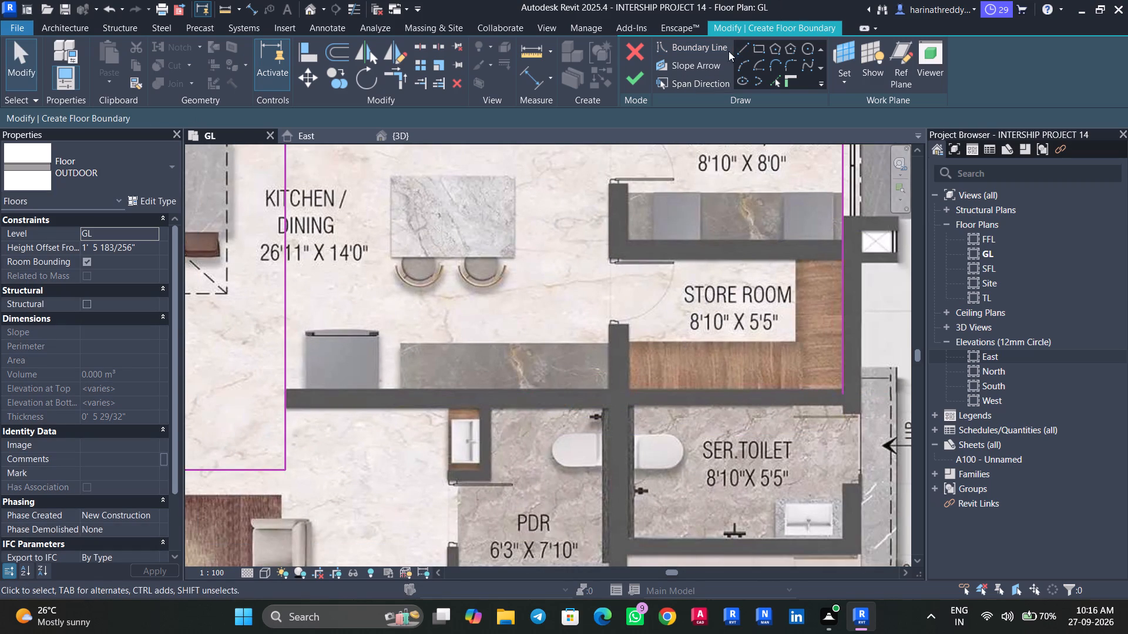
Sketch a boundary line from the store room's outer corner along the kitchen side of the wall to the dining rectangle's edge.
click(736, 48)
scroll(852, 389, up, 10)
click(828, 377)
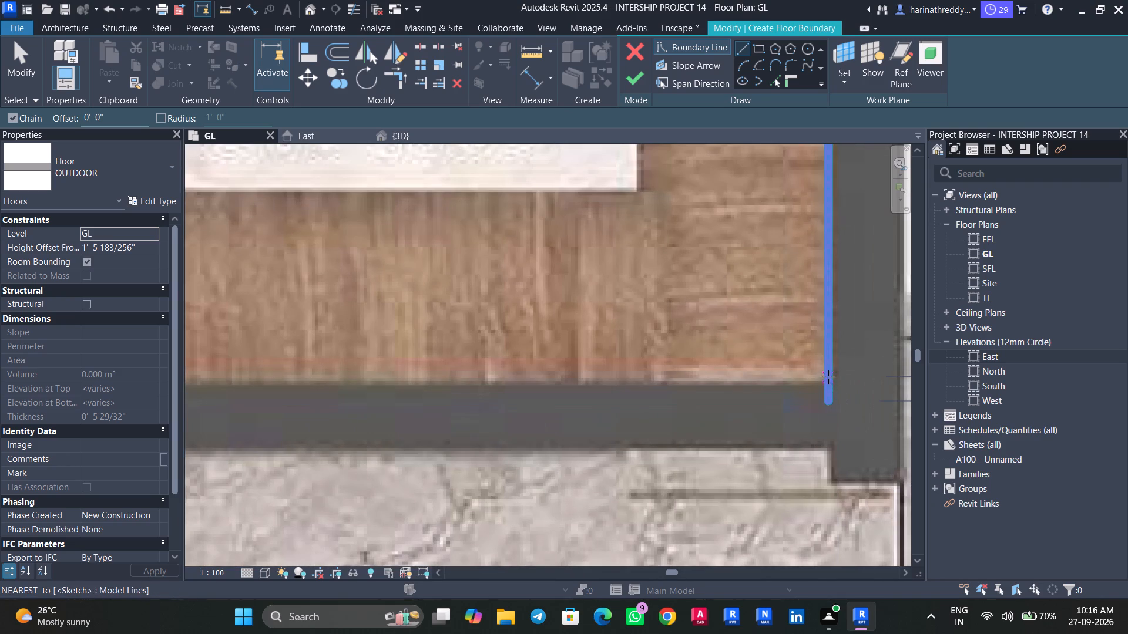
middle_drag(594, 375, 973, 359)
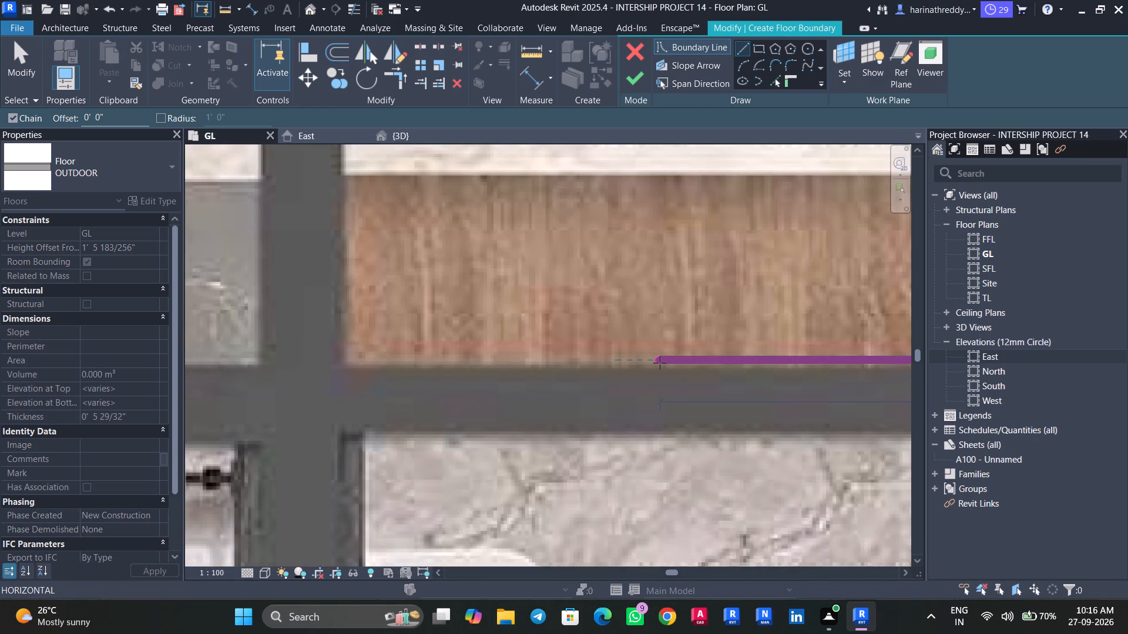
middle_drag(668, 365, 945, 314)
scroll(854, 324, down, 5)
middle_drag(640, 326, 939, 322)
middle_drag(677, 336, 888, 334)
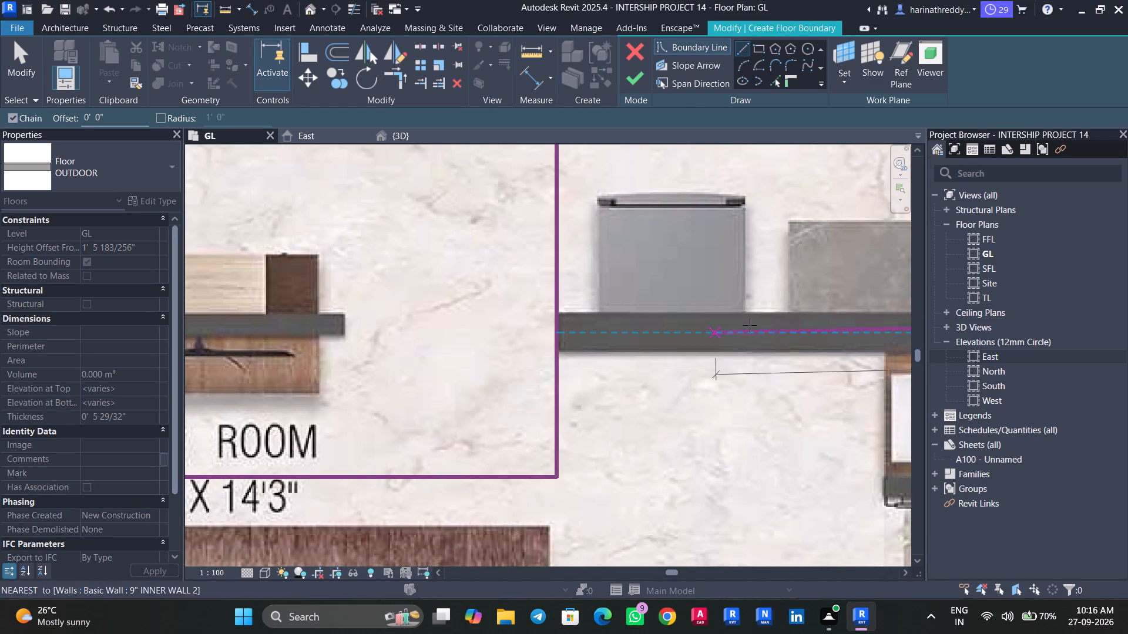
click(561, 318)
Sketch boundary lines from the kitchen wall's free end along its living-side face, then past the PDR and lift to the lift's stair-side corner.
scroll(561, 318, down, 7)
scroll(562, 336, up, 10)
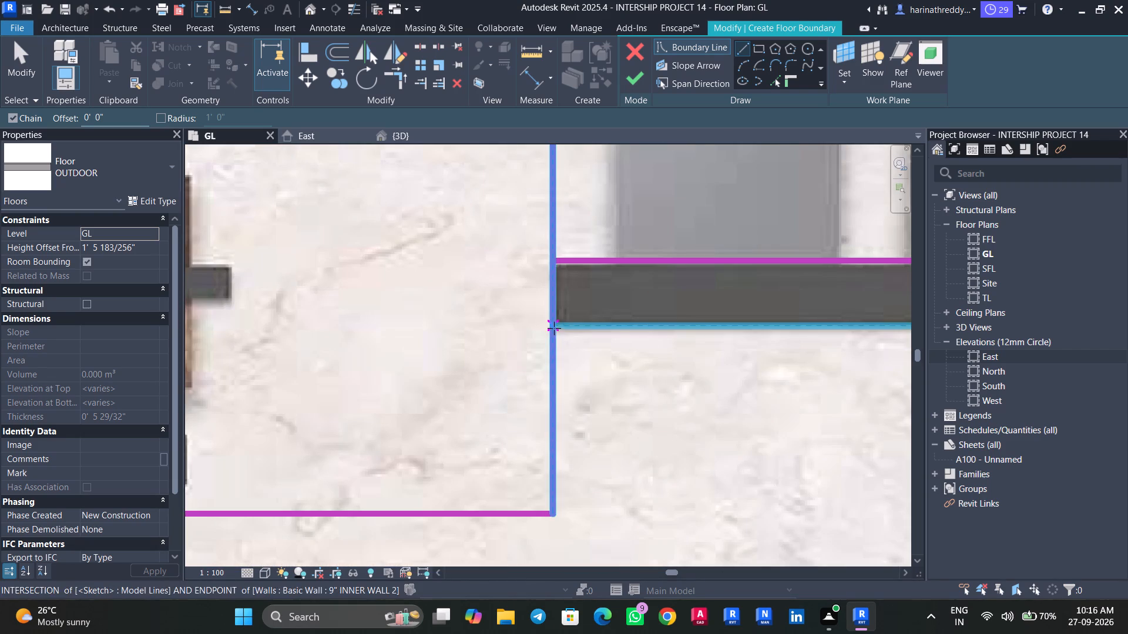
click(554, 328)
scroll(646, 323, down, 7)
middle_drag(800, 321, 532, 330)
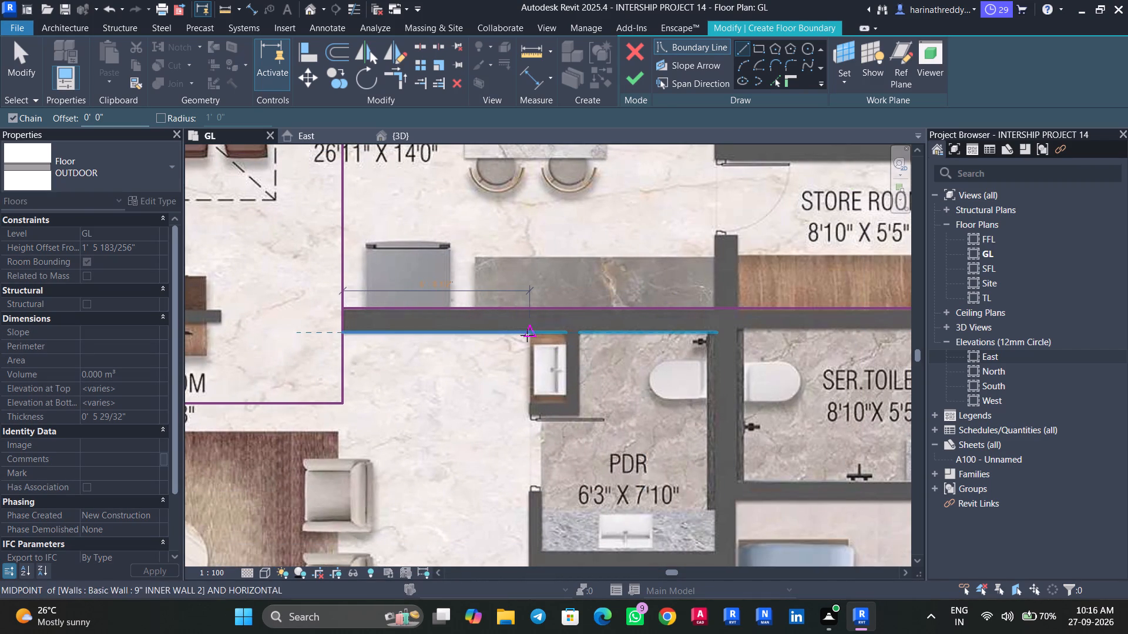
click(527, 335)
middle_drag(525, 484, 471, 245)
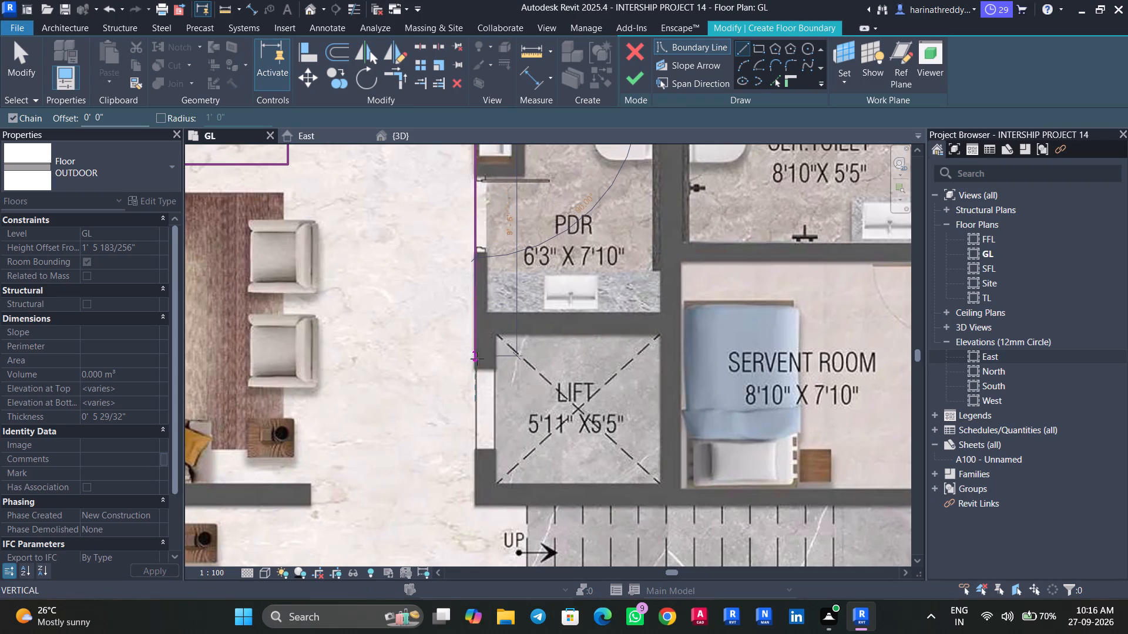
scroll(476, 361, down, 7)
scroll(475, 431, up, 1)
scroll(475, 431, down, 1)
scroll(475, 431, up, 3)
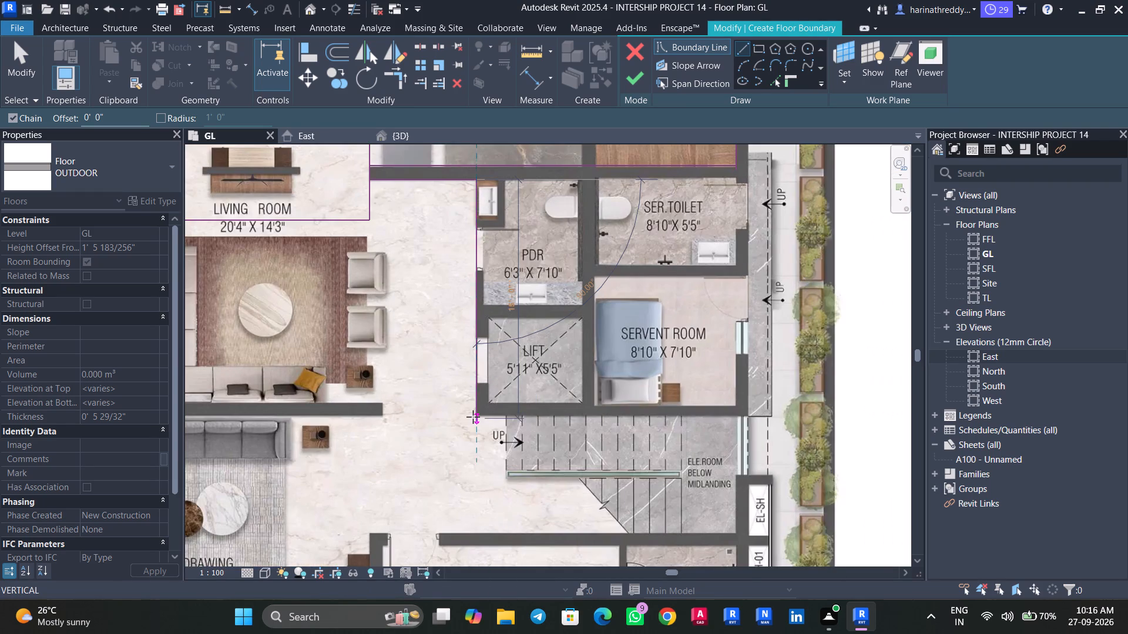
scroll(473, 417, up, 3)
click(475, 413)
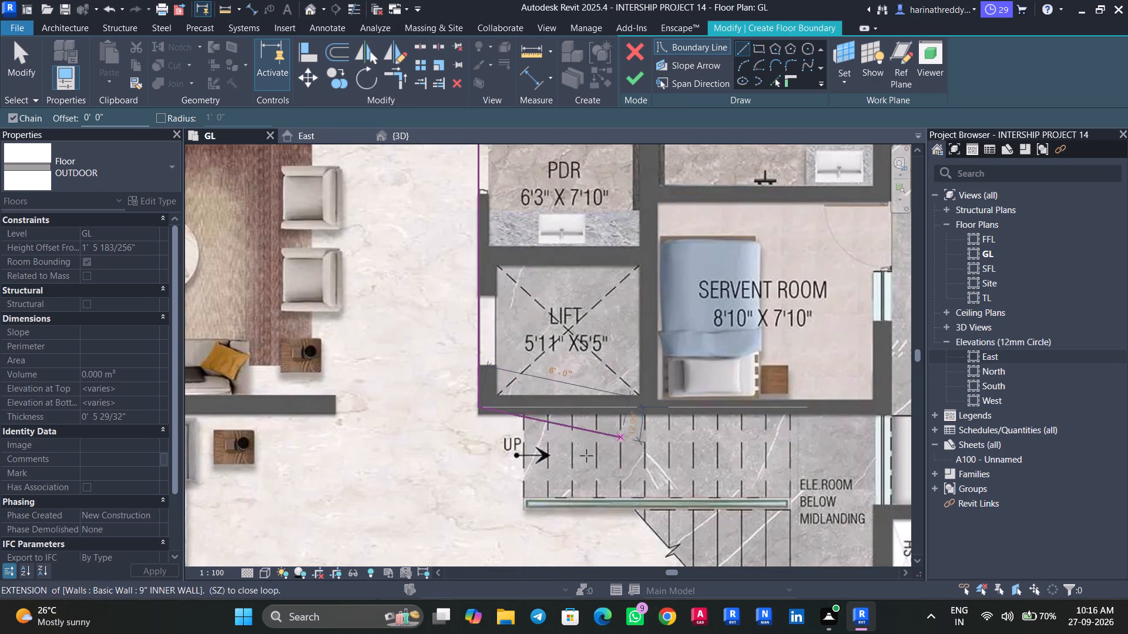
scroll(476, 443, up, 10)
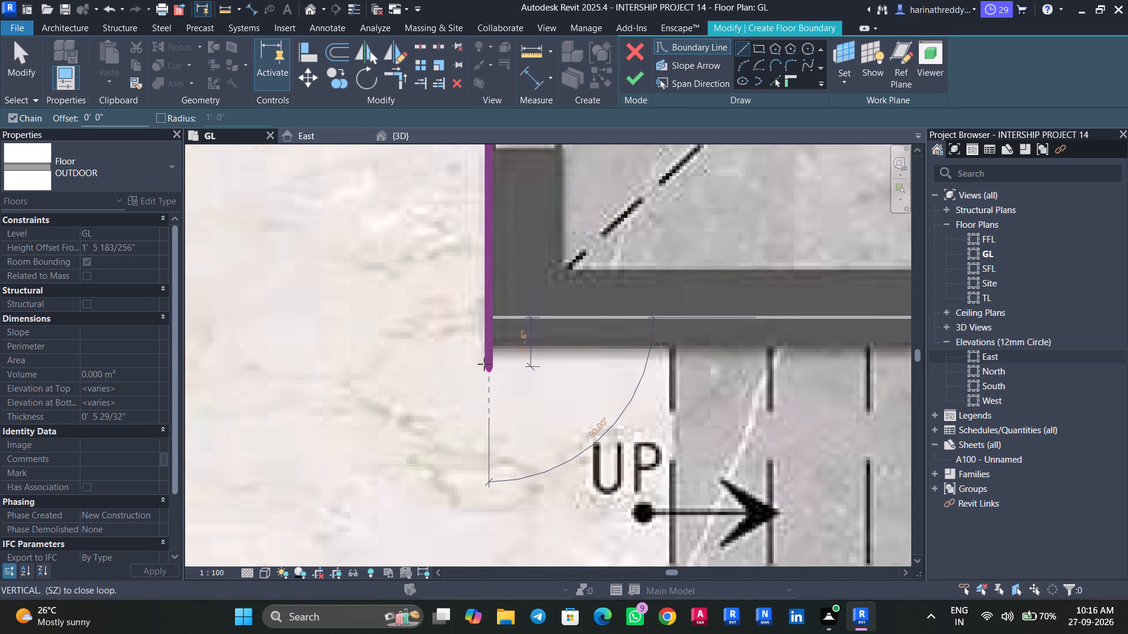
scroll(489, 346, up, 5)
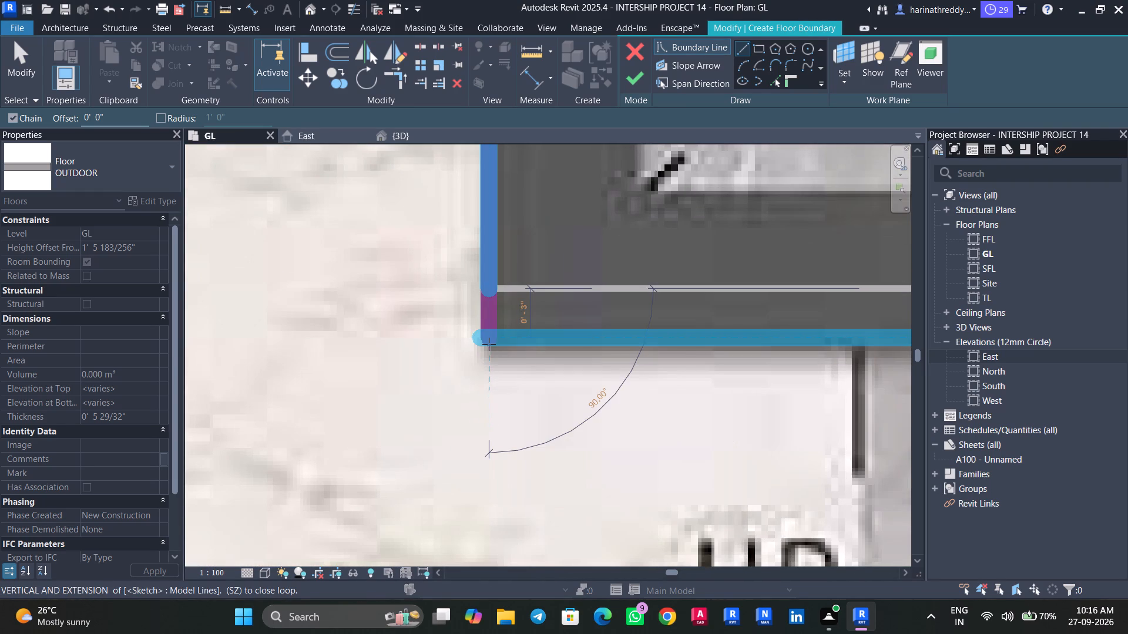
click(489, 344)
Continue the boundary around the staircase along the servant room wall, the outer wall and the toilet wall to the Bed Room-1 partition.
scroll(485, 370, down, 9)
middle_drag(788, 363, 462, 370)
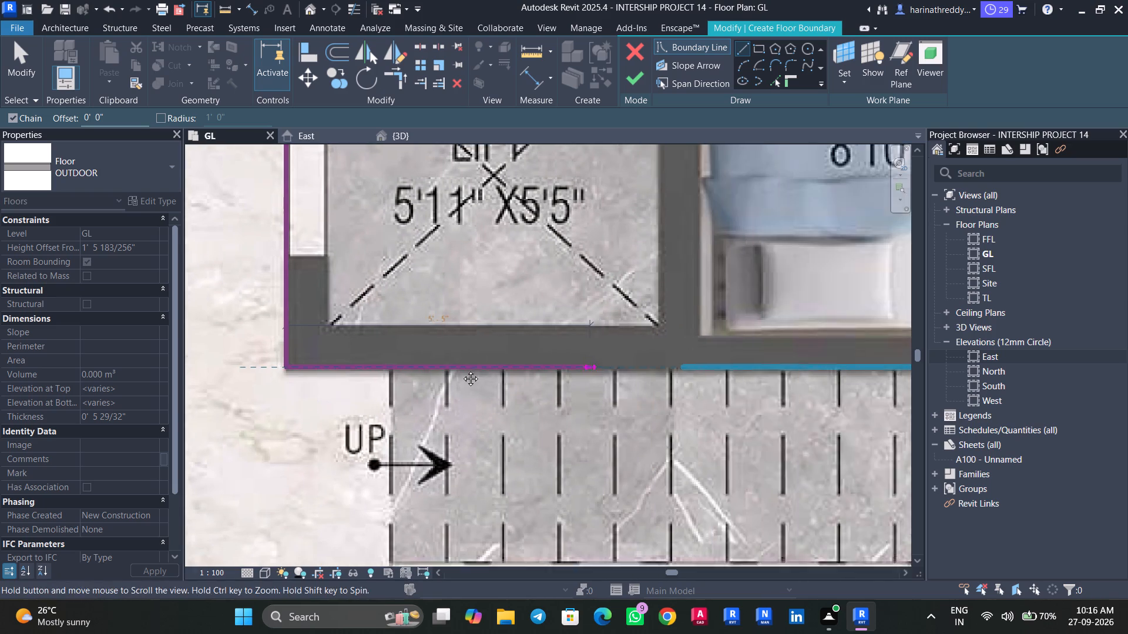
middle_drag(462, 370, 408, 370)
middle_drag(696, 382, 366, 372)
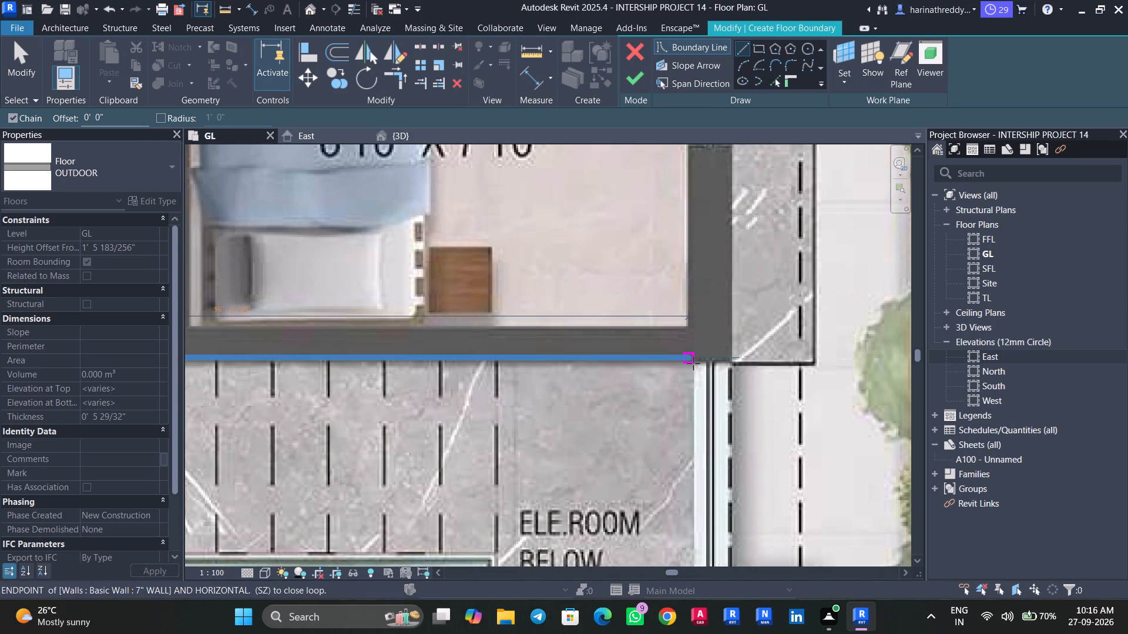
click(693, 363)
middle_drag(686, 487, 646, 133)
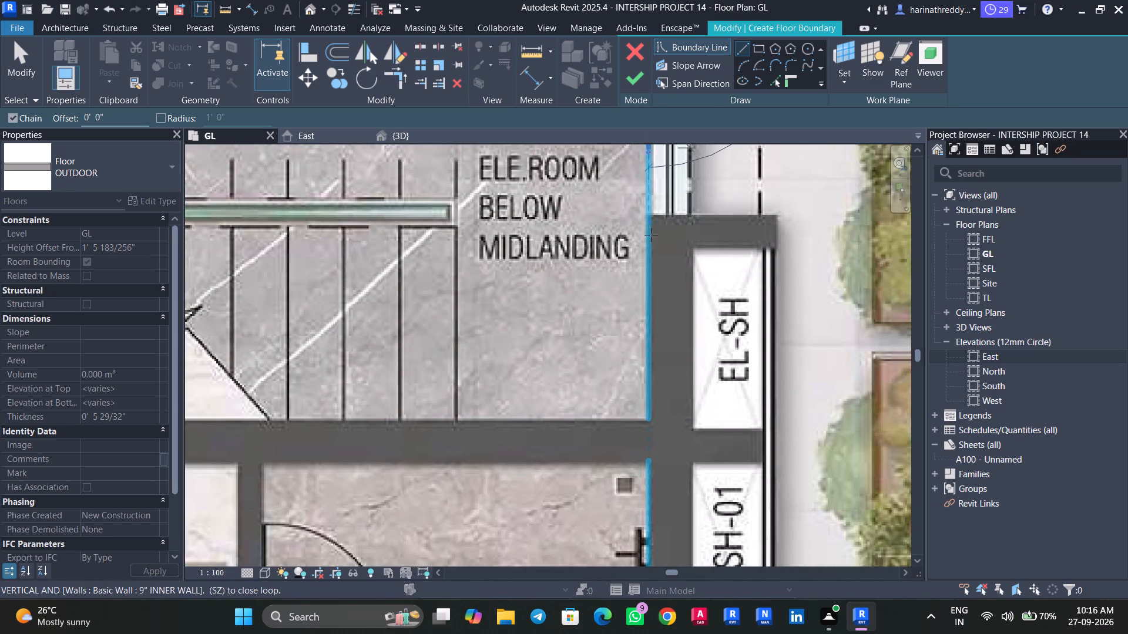
click(647, 420)
middle_drag(503, 427, 766, 389)
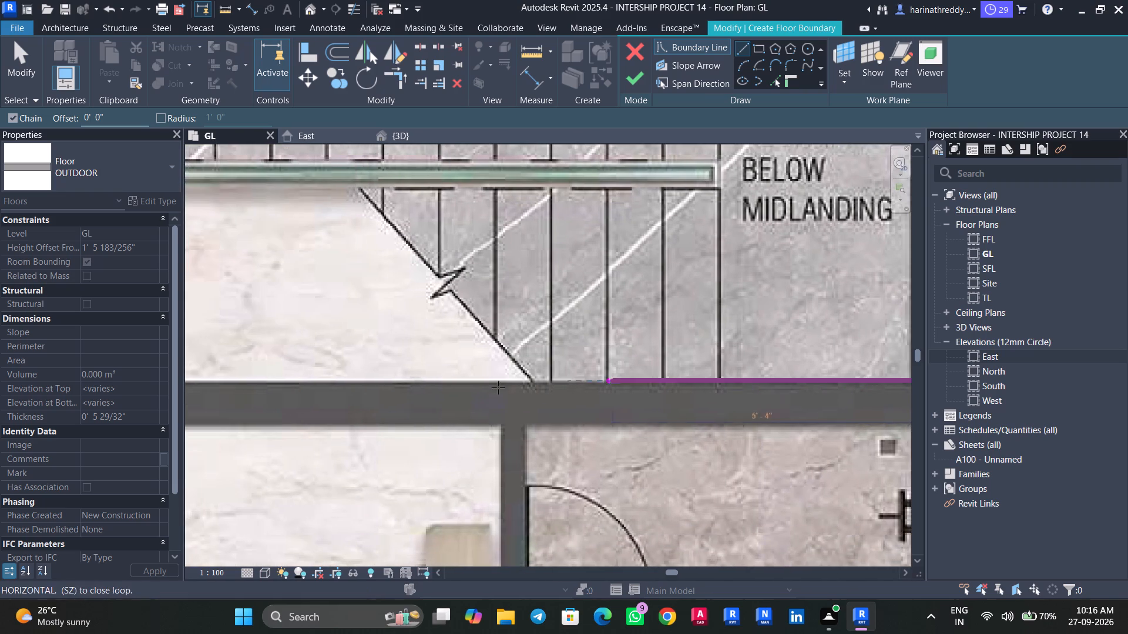
middle_drag(493, 390, 766, 366)
middle_drag(513, 366, 788, 360)
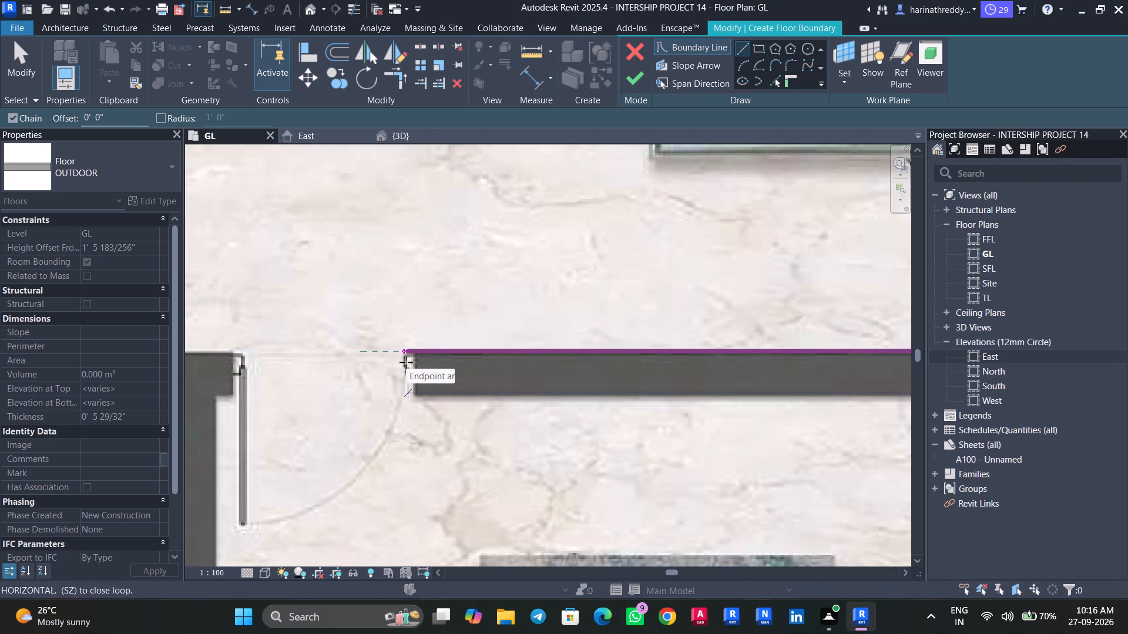
middle_drag(446, 363, 708, 336)
scroll(440, 334, down, 9)
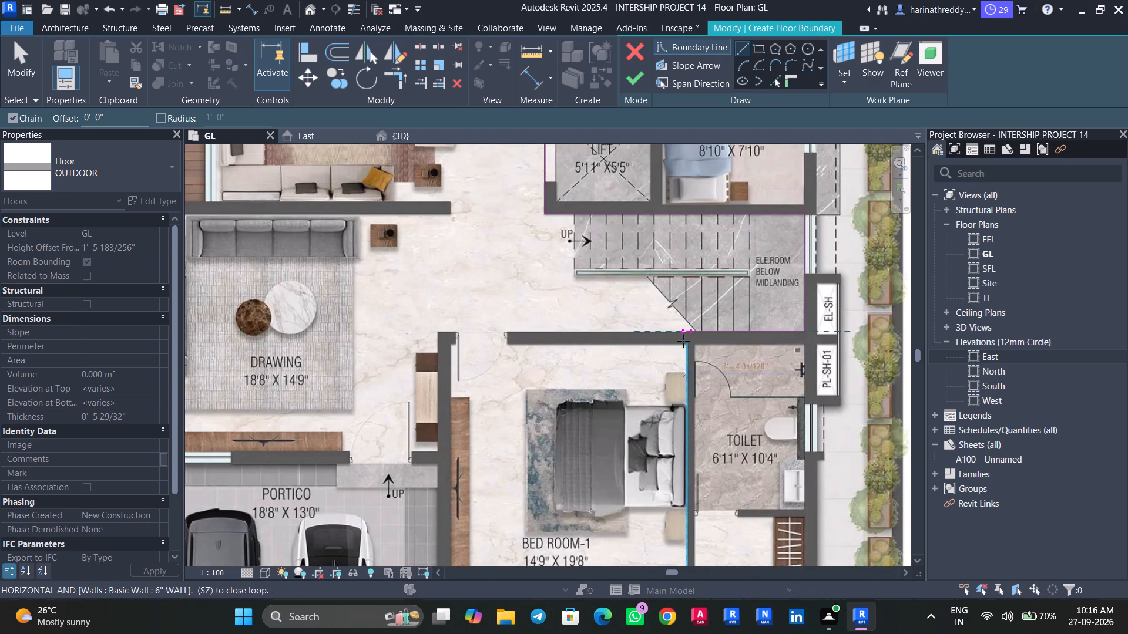
scroll(683, 336, up, 4)
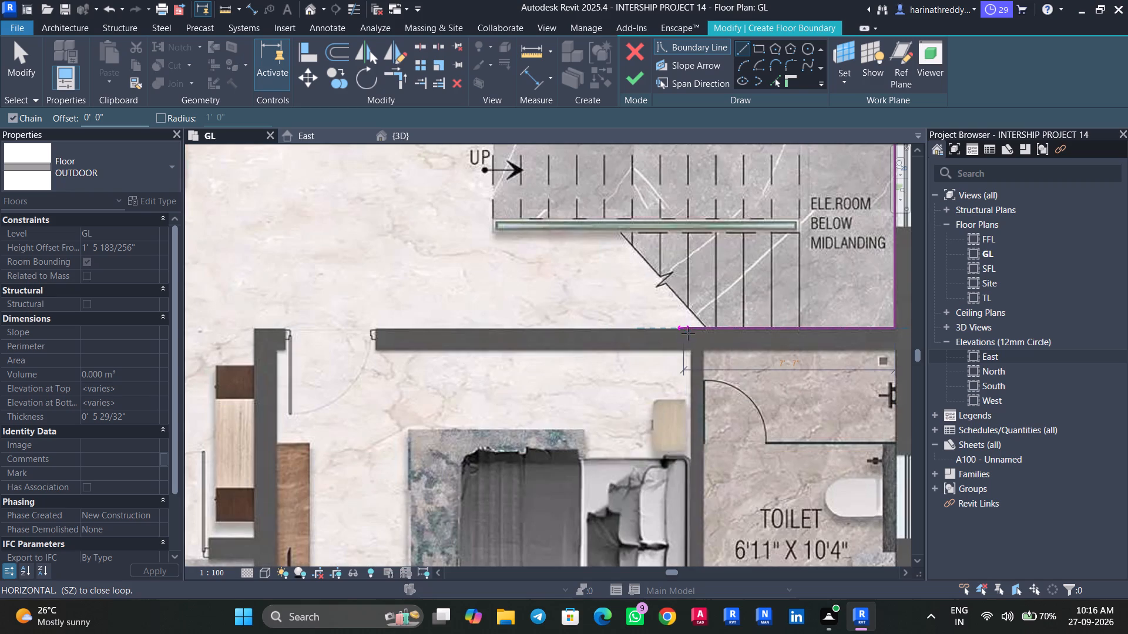
click(691, 331)
Continue the boundary down the Bed Room-1 partition, across the toilet's walk-in wall, and along the outer wall to the walk-in's front corner.
middle_drag(689, 424, 669, 226)
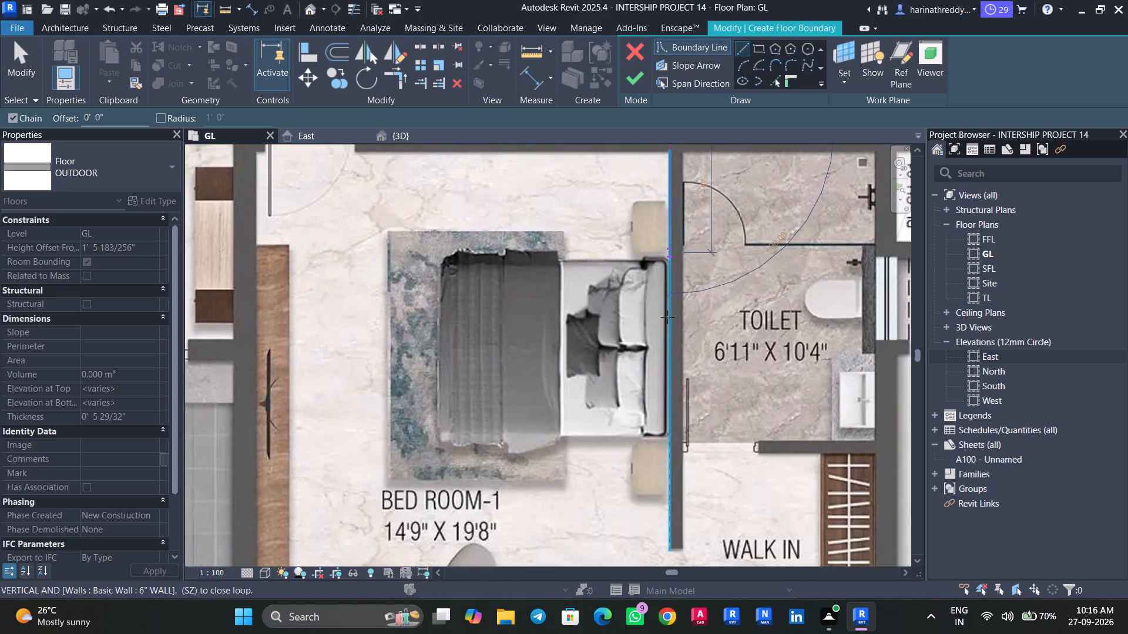
scroll(667, 331, down, 9)
middle_drag(667, 339, 663, 294)
scroll(667, 331, up, 4)
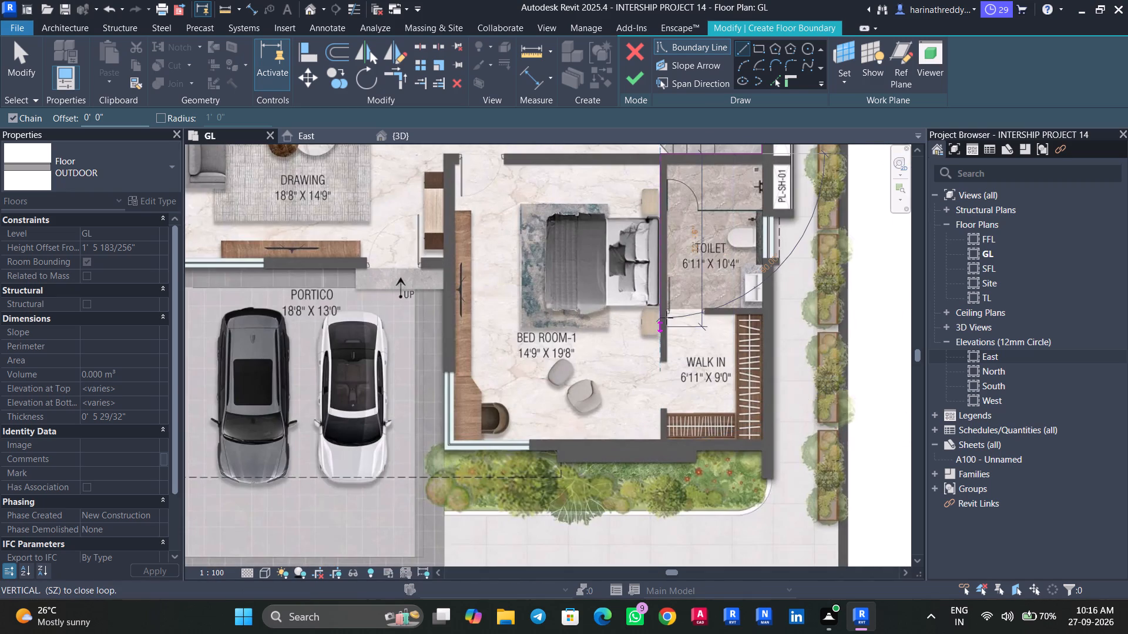
scroll(666, 310, up, 9)
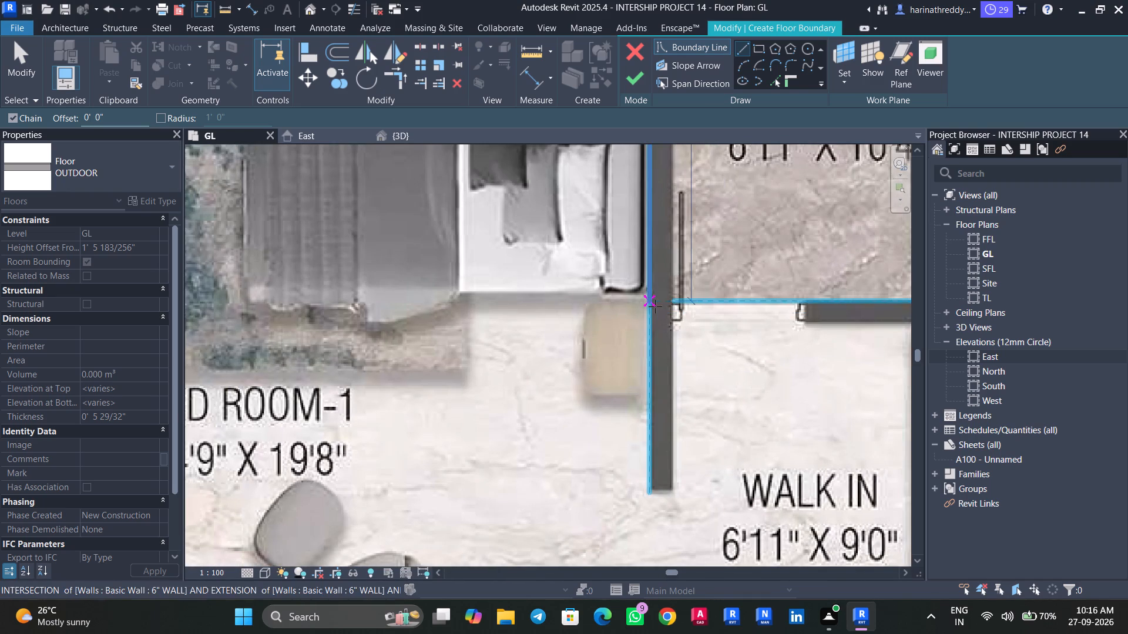
click(651, 305)
middle_drag(803, 311, 673, 312)
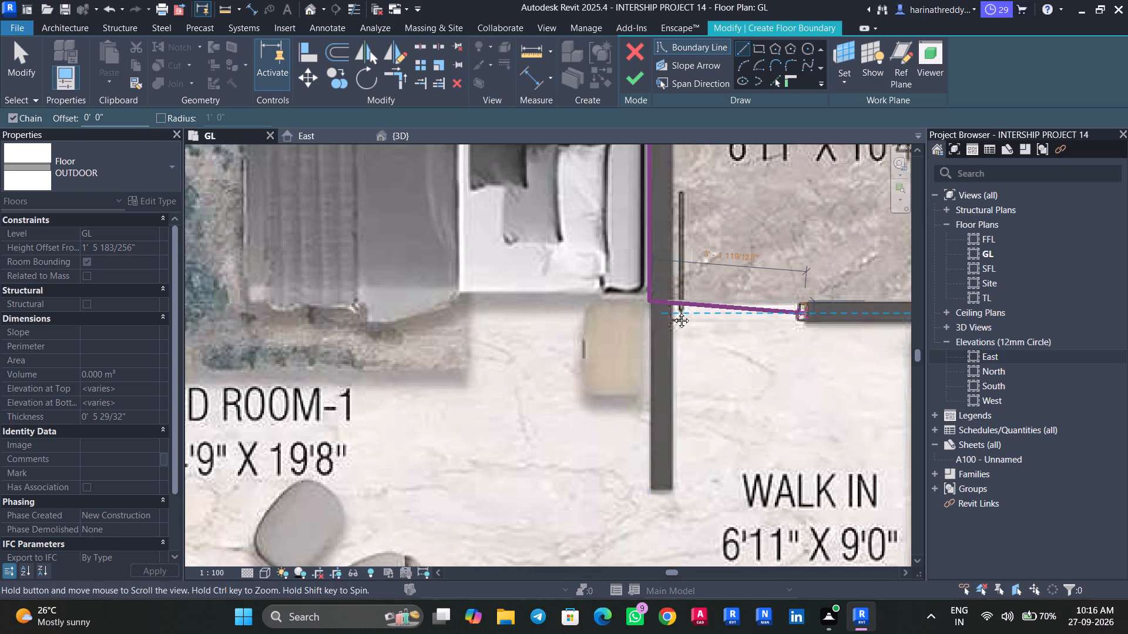
middle_drag(673, 312, 509, 312)
click(715, 302)
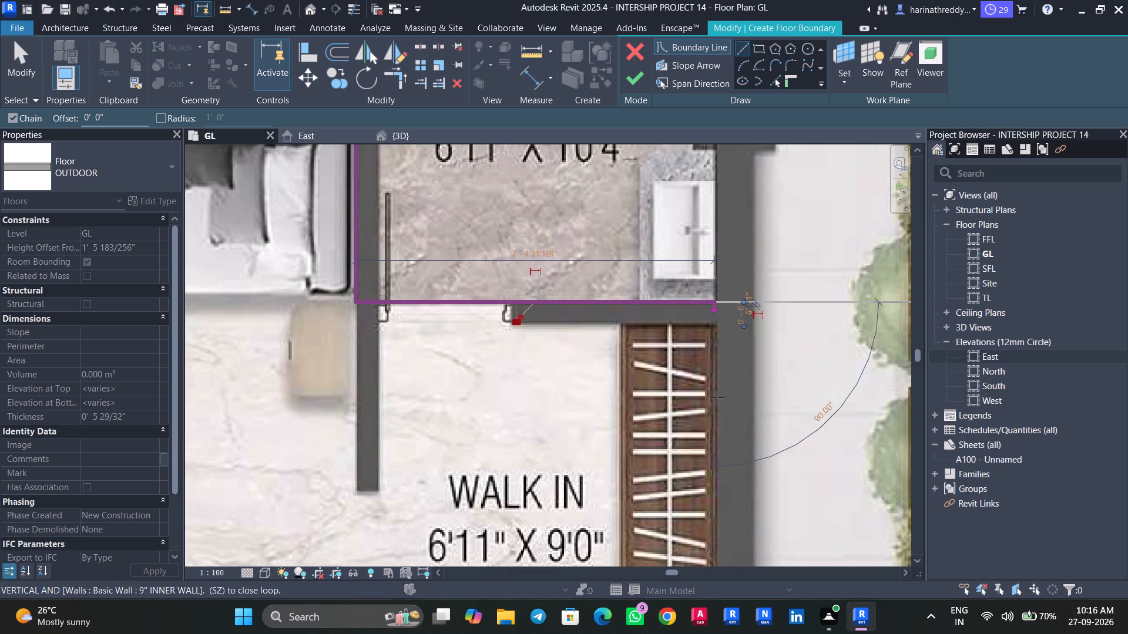
middle_drag(716, 398, 702, 246)
middle_drag(700, 401, 681, 213)
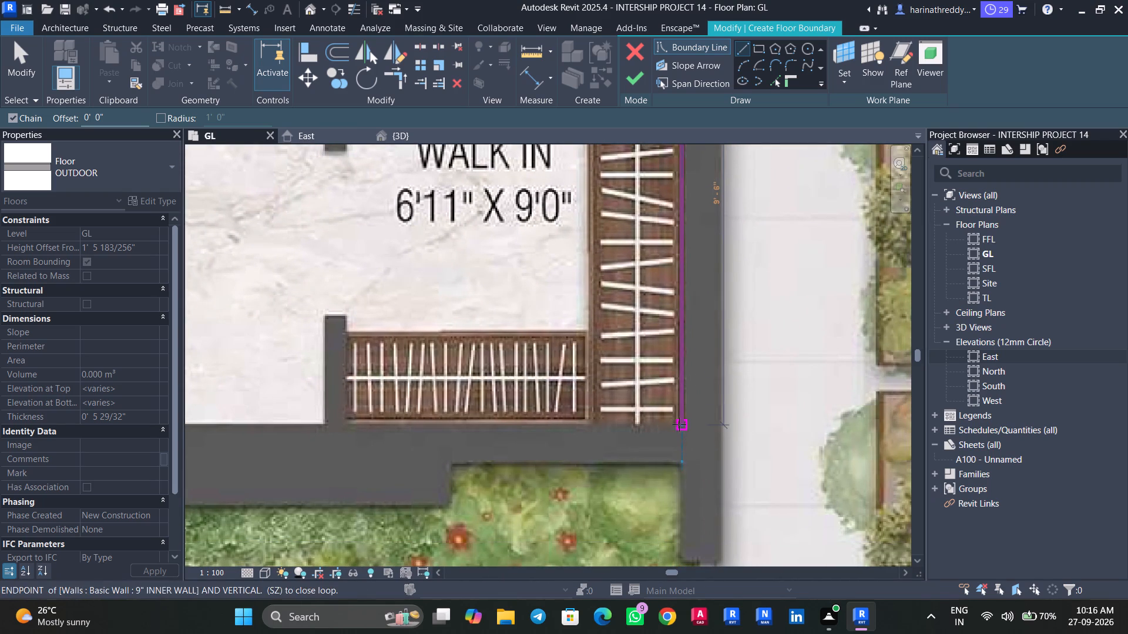
click(680, 426)
Continue the boundary along Bed Room-1's front wall, then up its portico-side wall to the drawing room's front wall line.
middle_drag(503, 413, 832, 399)
scroll(827, 399, up, 1)
middle_drag(518, 412, 798, 412)
middle_drag(514, 413, 844, 414)
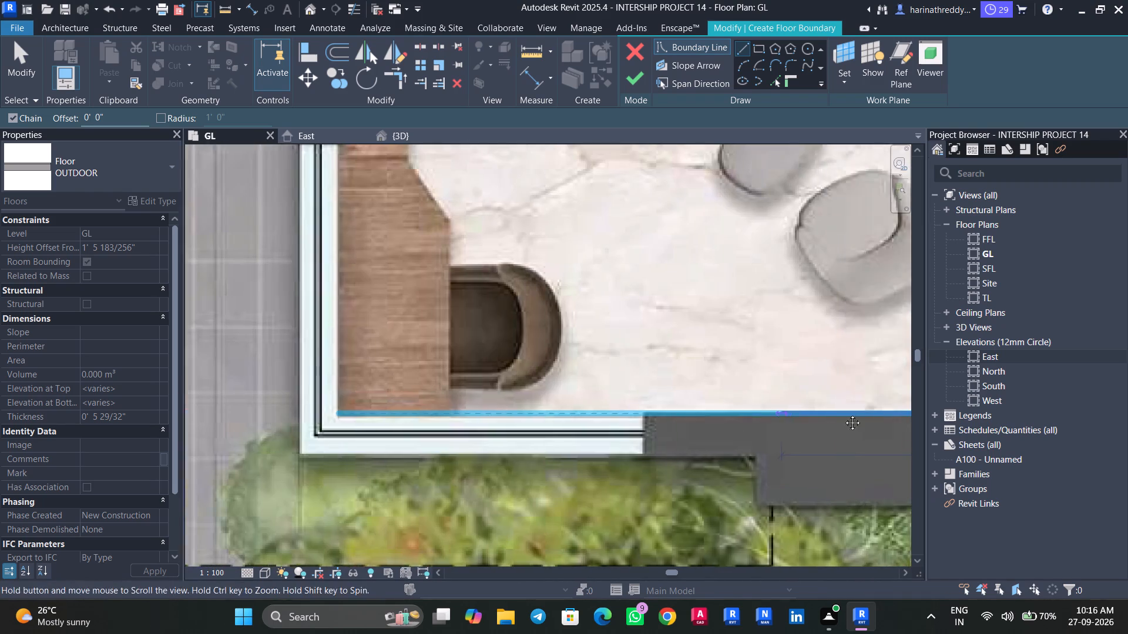
middle_drag(844, 414, 848, 414)
middle_drag(549, 414, 753, 416)
scroll(663, 420, down, 7)
click(646, 419)
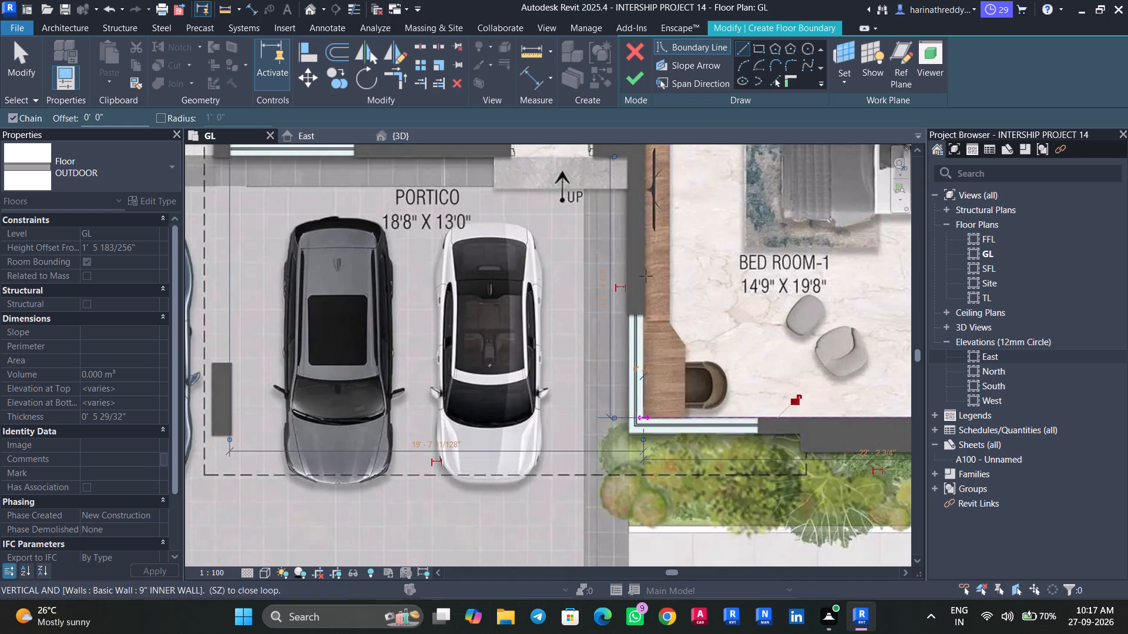
middle_drag(657, 191, 632, 446)
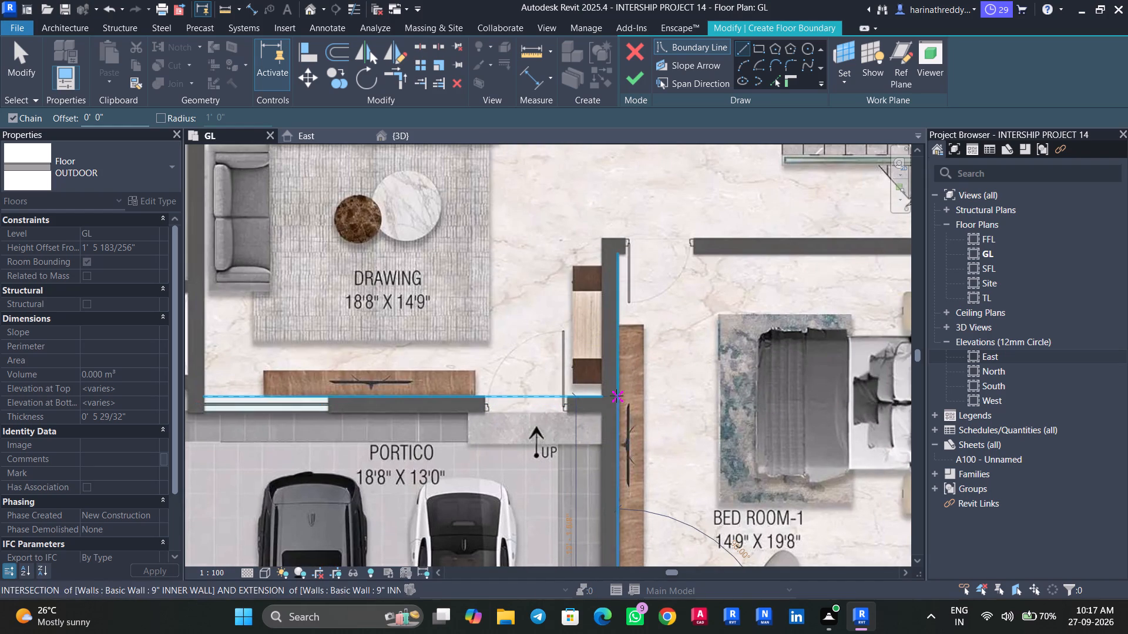
click(616, 396)
Continue the boundary around the drawing room along its front, outer and rear walls, ending in line with the living room's deck wall.
scroll(429, 395, up, 1)
middle_drag(429, 395, 673, 397)
click(417, 398)
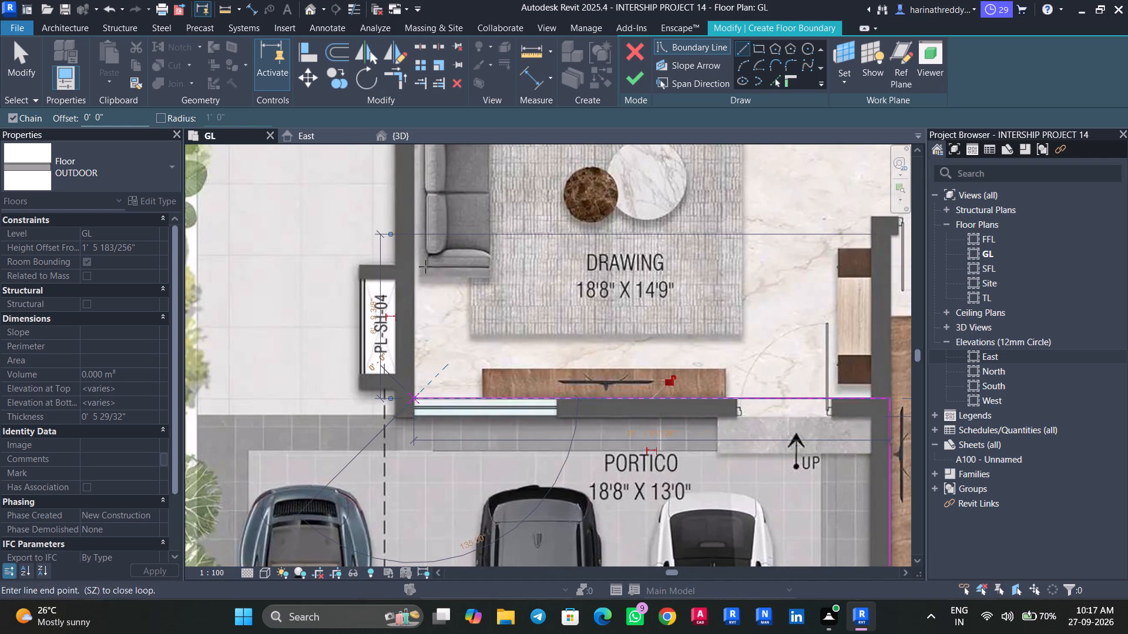
middle_drag(415, 232, 418, 467)
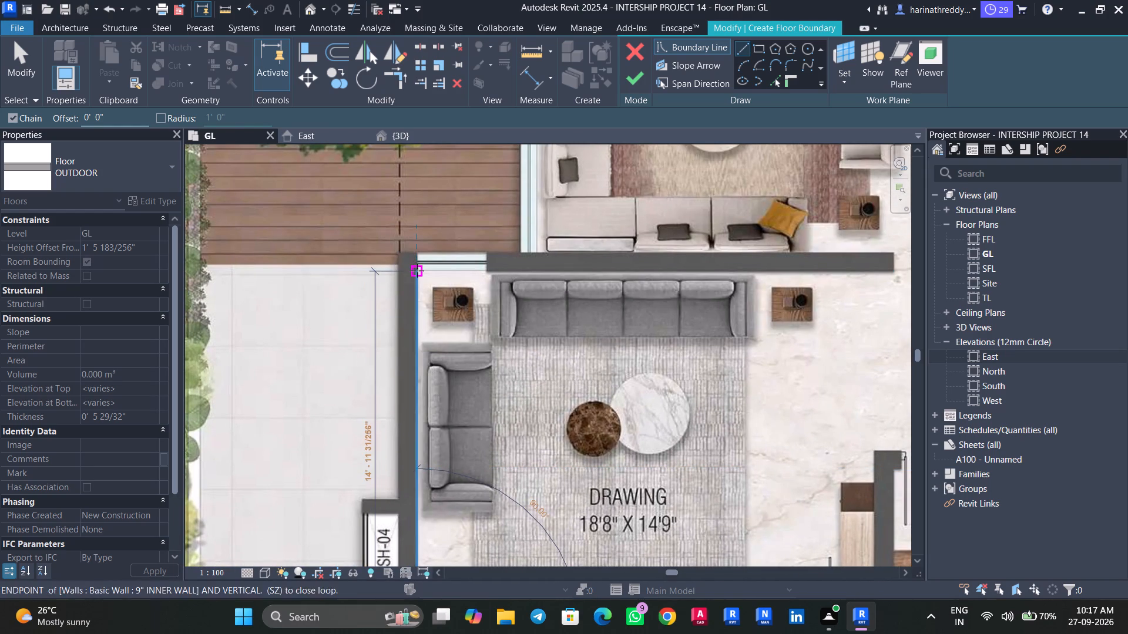
click(417, 271)
middle_drag(710, 272, 383, 318)
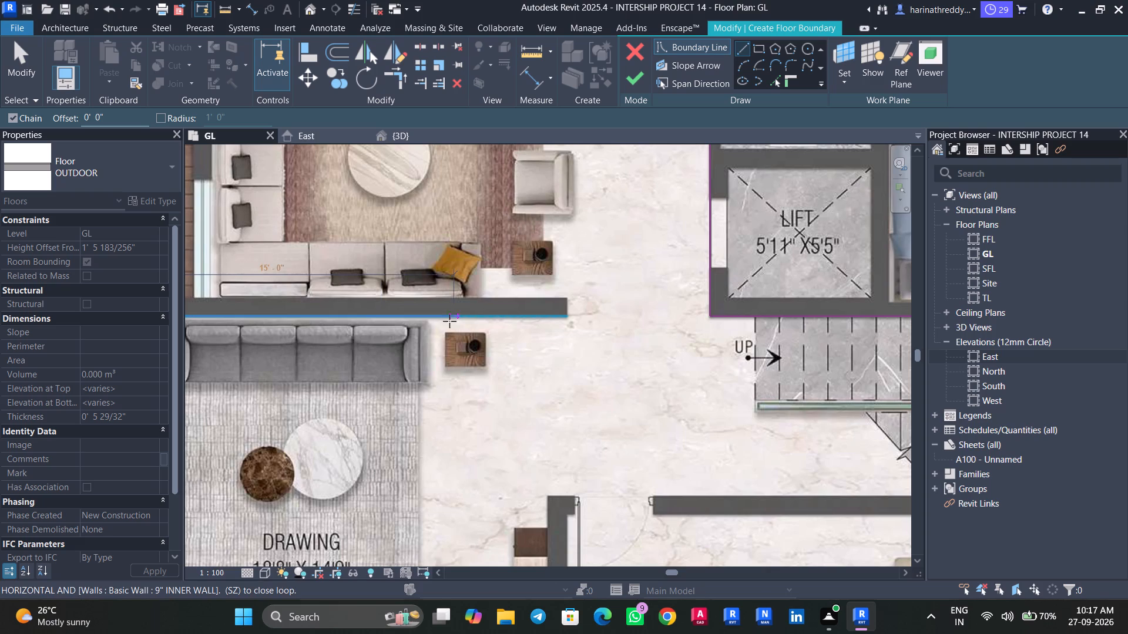
middle_drag(264, 322, 552, 327)
click(499, 322)
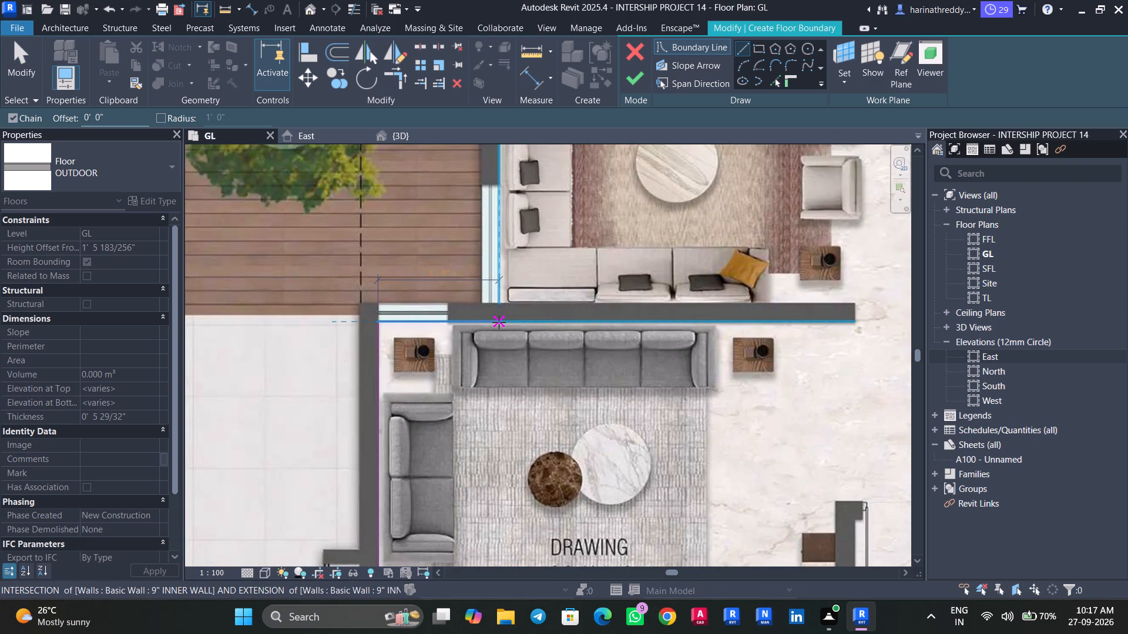
Sketch the boundary line along the living room's deck wall up to the dining rectangle's corner.
middle_drag(499, 215, 514, 409)
middle_drag(516, 328, 524, 432)
scroll(523, 349, down, 3)
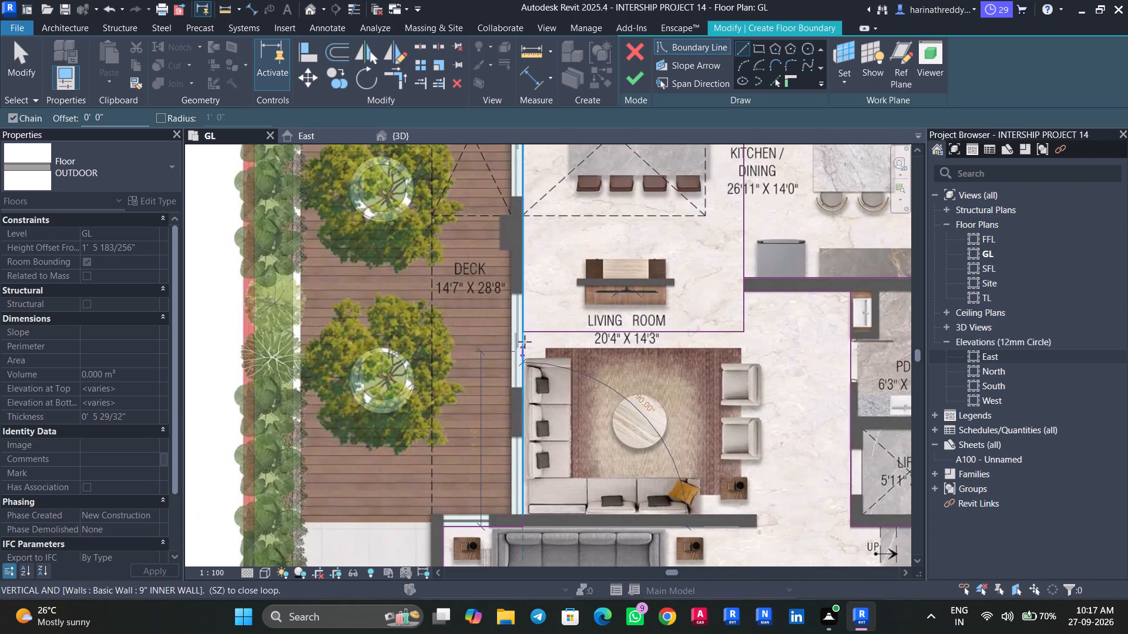
click(526, 328)
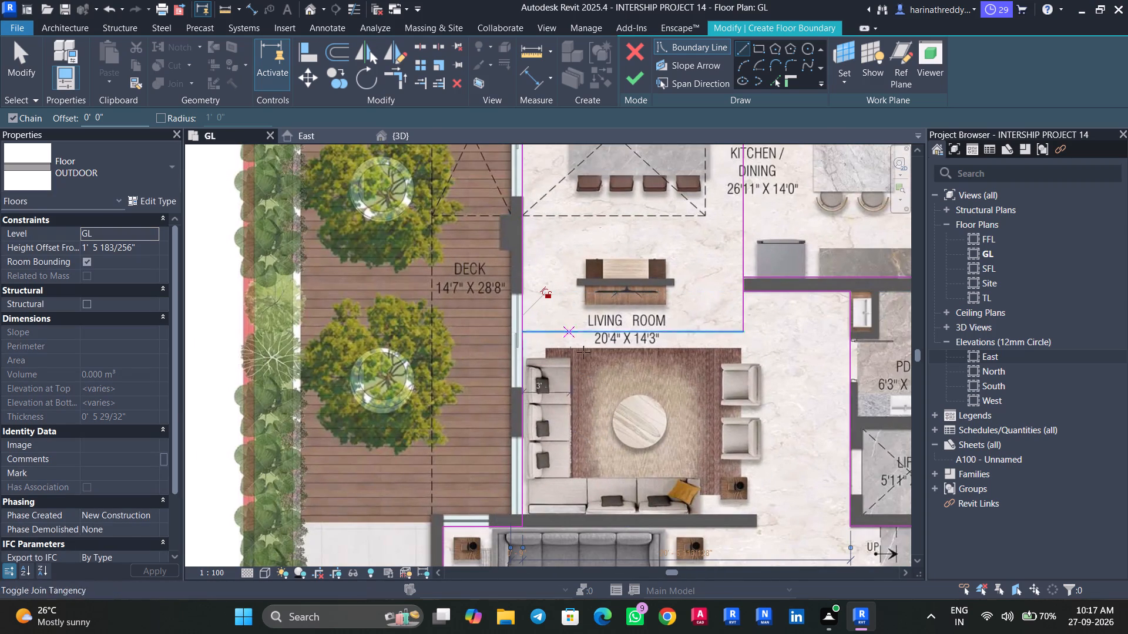
key(Escape)
key(Escape)
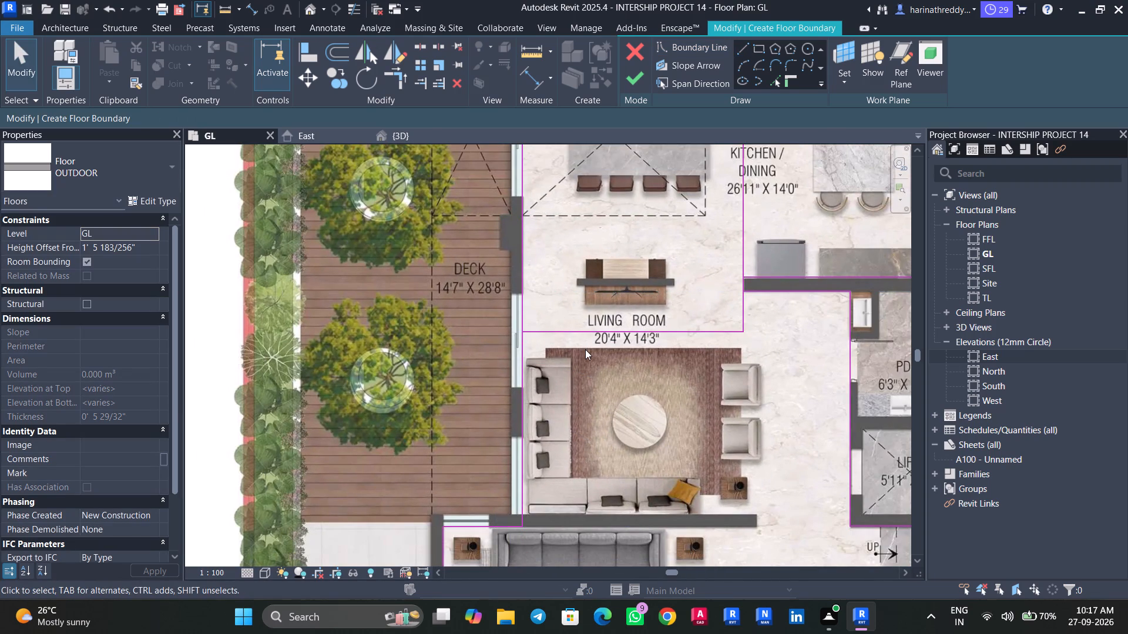
Delete the dining rectangle's living-room-side edge and its kitchen-side edge from the floor boundary sketch.
click(605, 330)
key(Delete)
scroll(763, 305, up, 5)
middle_drag(760, 313, 709, 418)
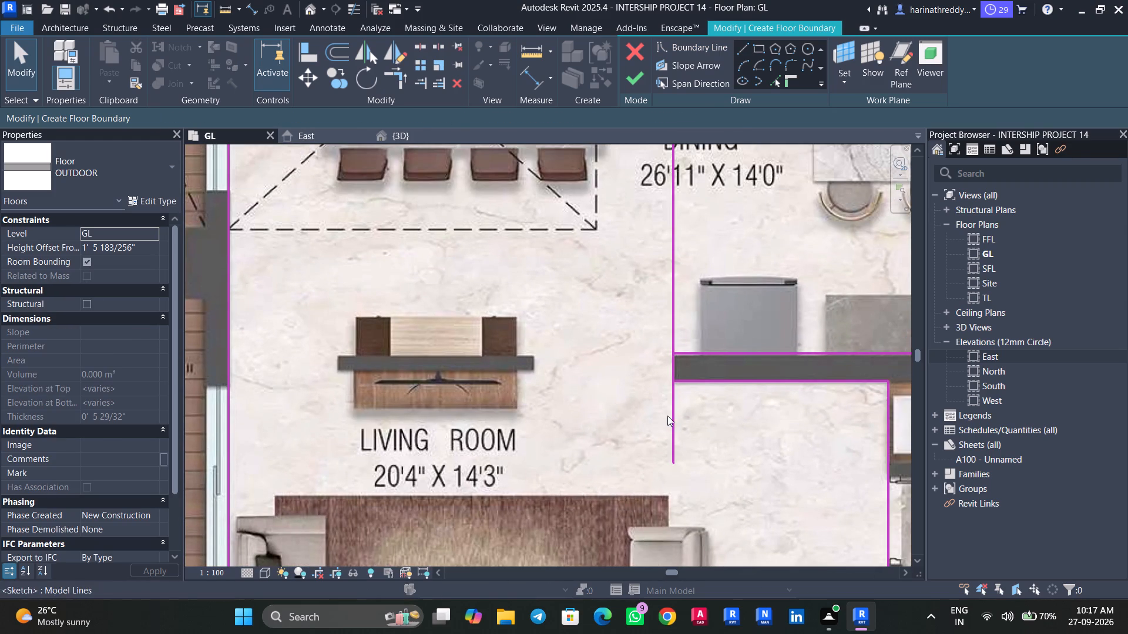
click(677, 423)
scroll(676, 424, down, 3)
key(Delete)
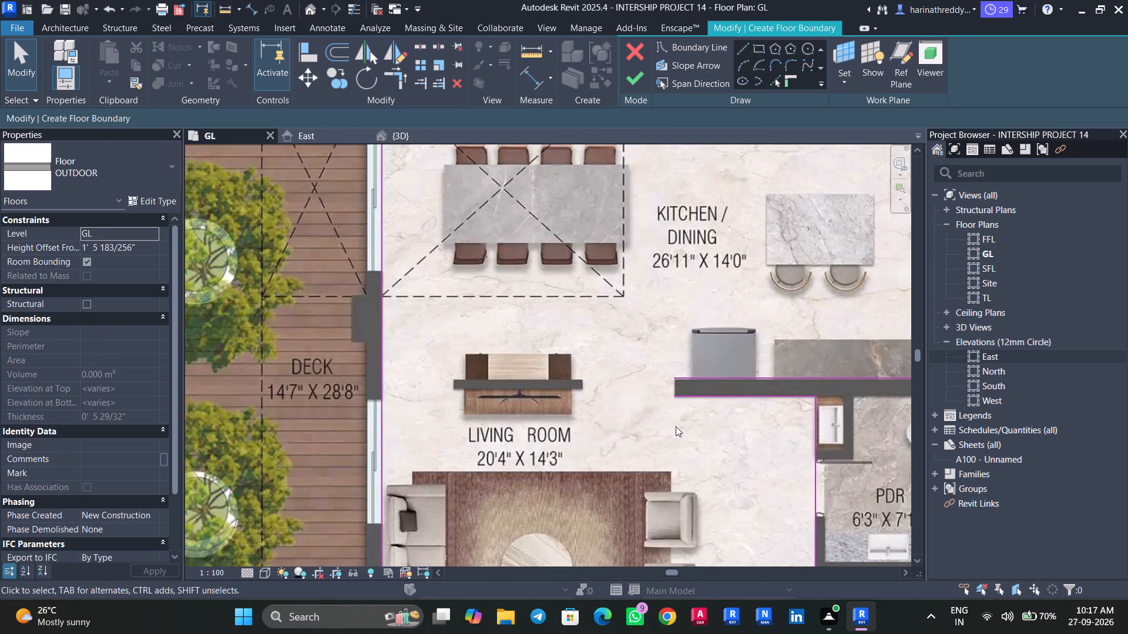
Sketch a short boundary line across the kitchen wall's free end, joining the lines on its two faces.
scroll(676, 426, down, 4)
scroll(676, 400, up, 8)
scroll(670, 417, down, 1)
scroll(670, 417, up, 1)
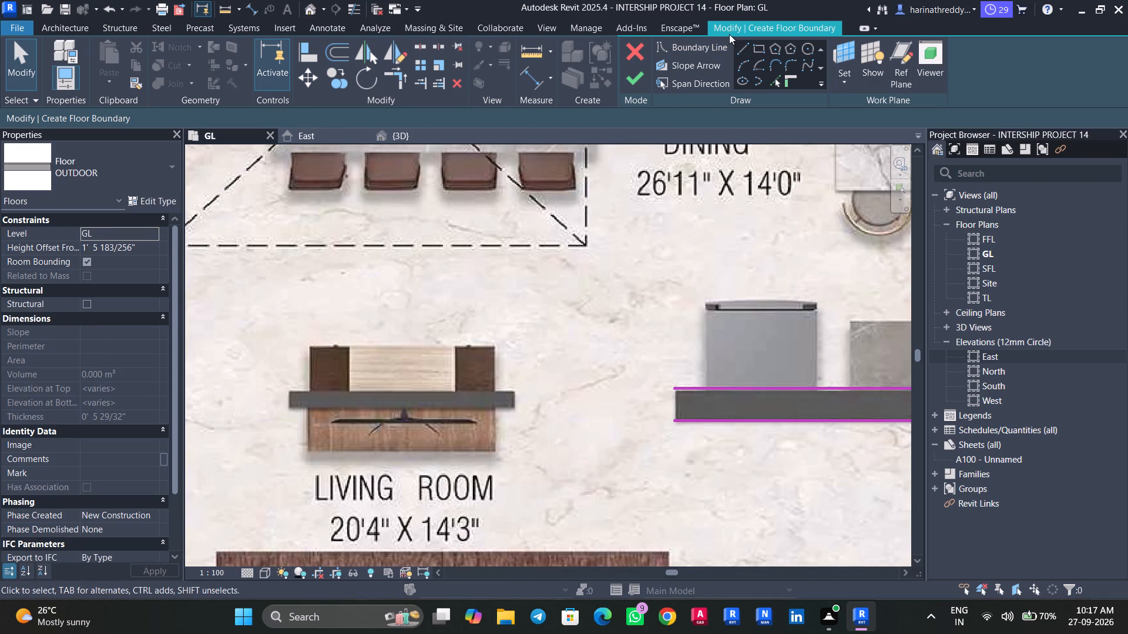
click(746, 46)
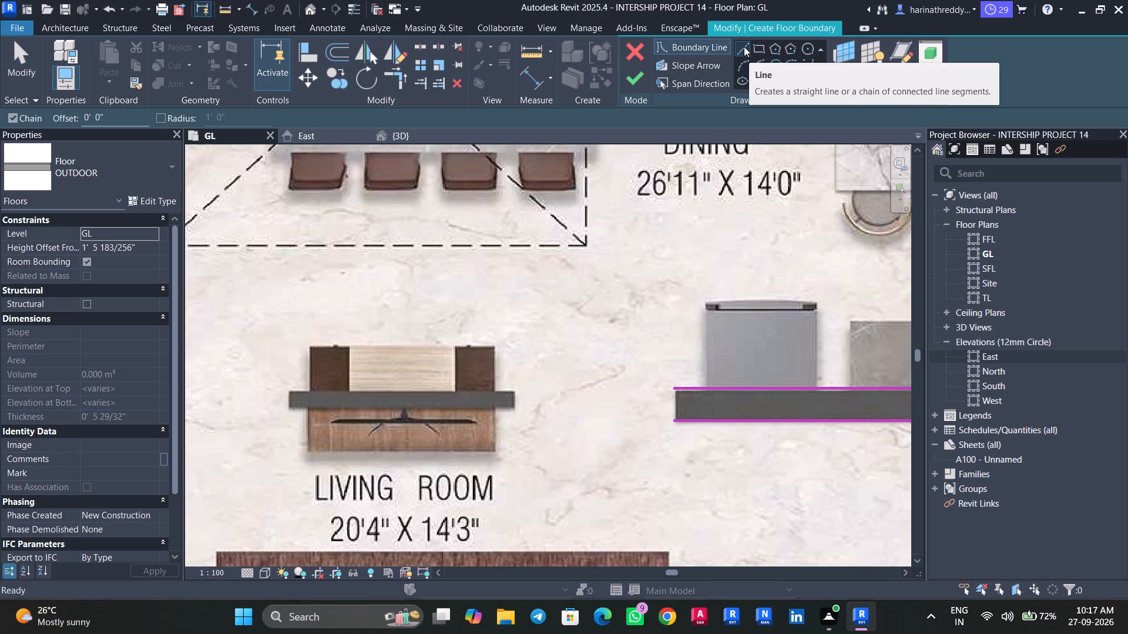
scroll(669, 418, up, 5)
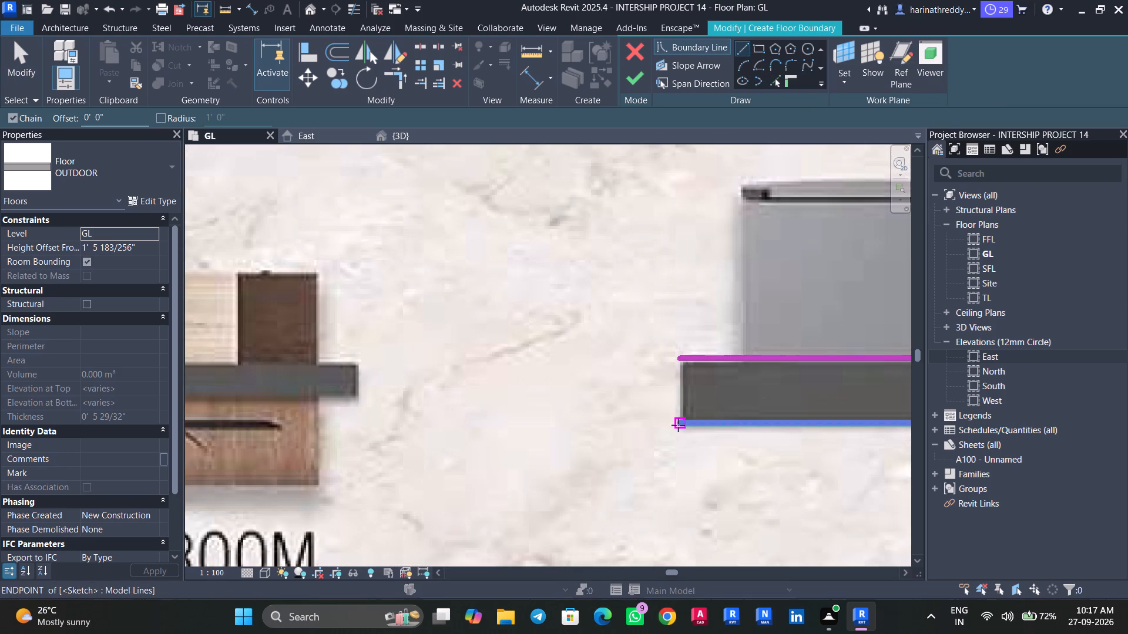
click(678, 425)
click(677, 364)
key(Escape)
key(Escape)
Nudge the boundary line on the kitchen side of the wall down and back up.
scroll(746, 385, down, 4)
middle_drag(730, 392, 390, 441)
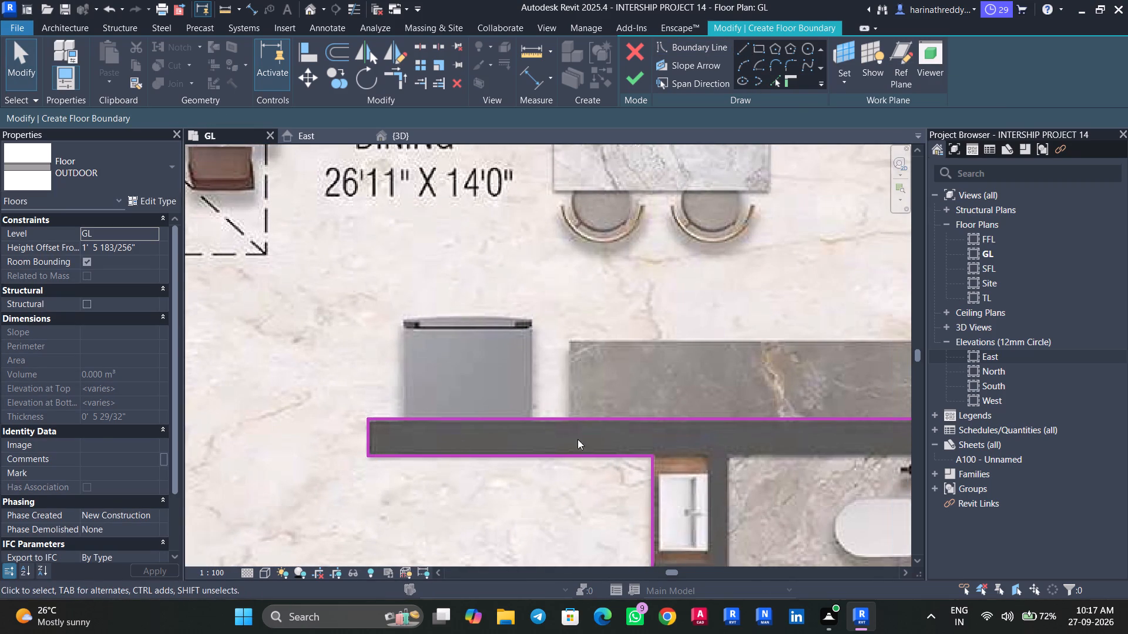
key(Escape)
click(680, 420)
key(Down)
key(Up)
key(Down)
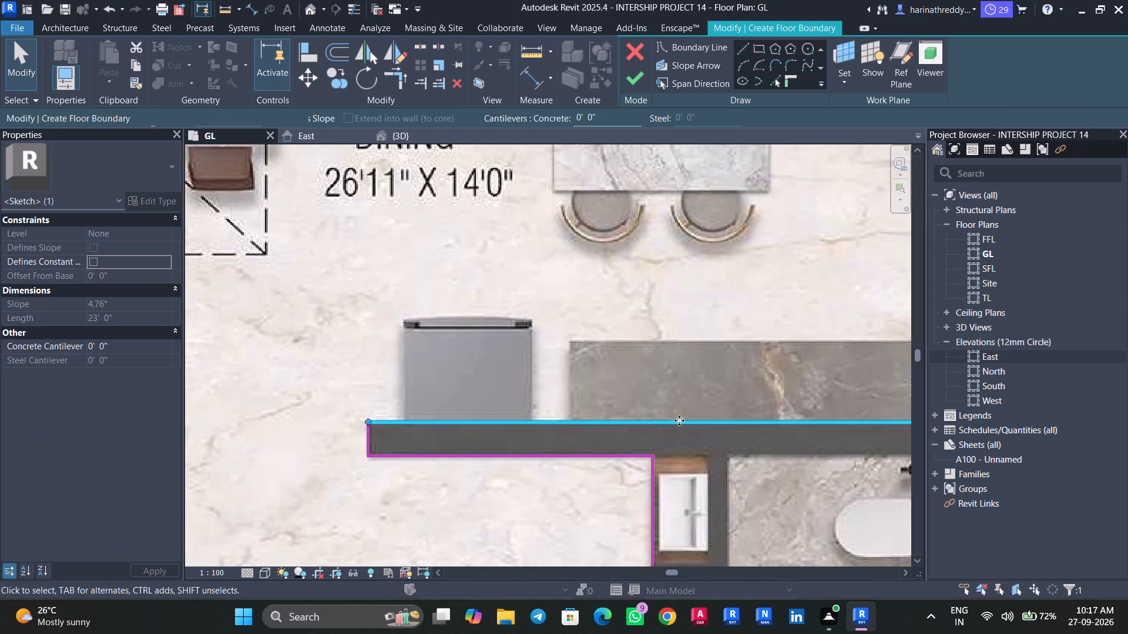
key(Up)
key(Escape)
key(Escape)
Examine the floor boundary outline around the kitchen, living room and drawing room for gaps.
scroll(639, 267, down, 8)
middle_drag(645, 282, 699, 398)
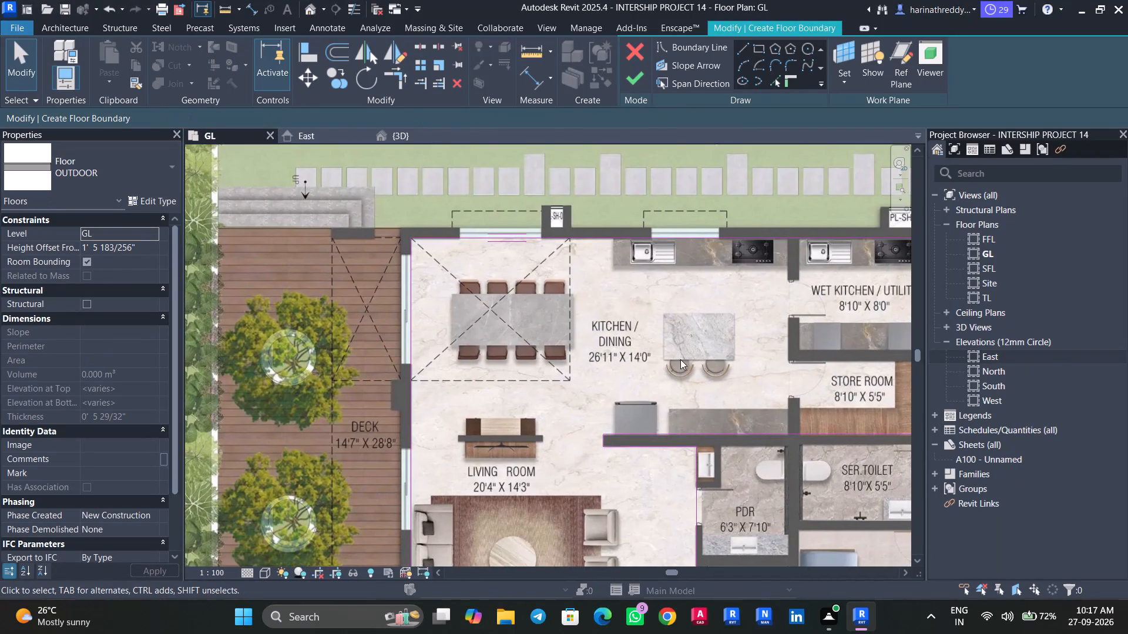
middle_drag(503, 309, 612, 147)
scroll(616, 293, down, 1)
middle_drag(653, 331, 622, 317)
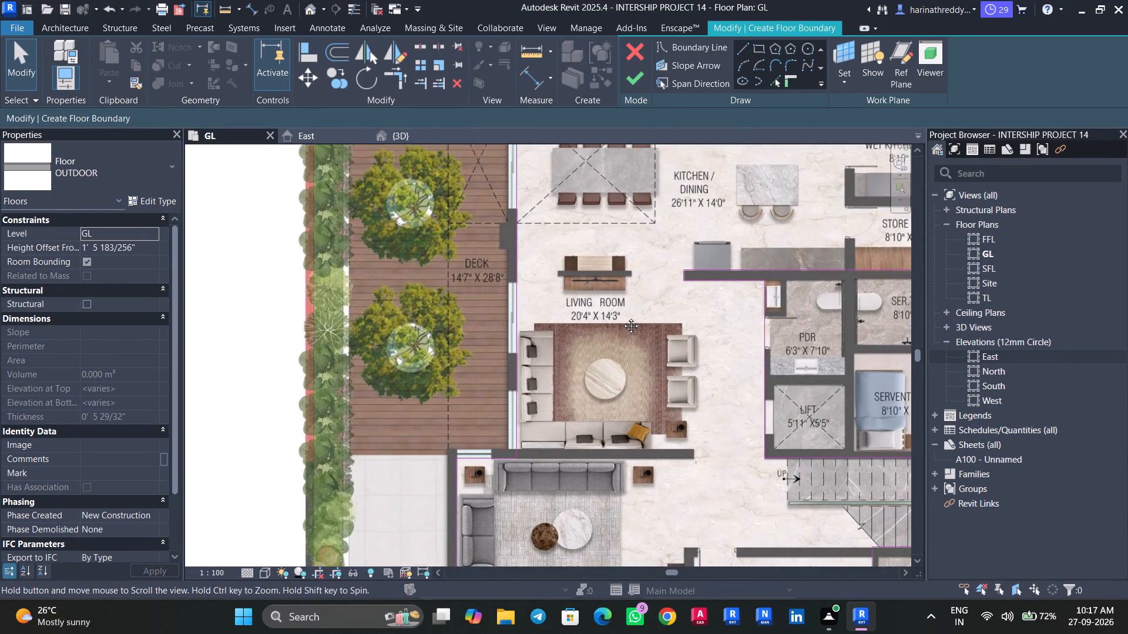
middle_drag(622, 317, 603, 281)
scroll(472, 392, up, 3)
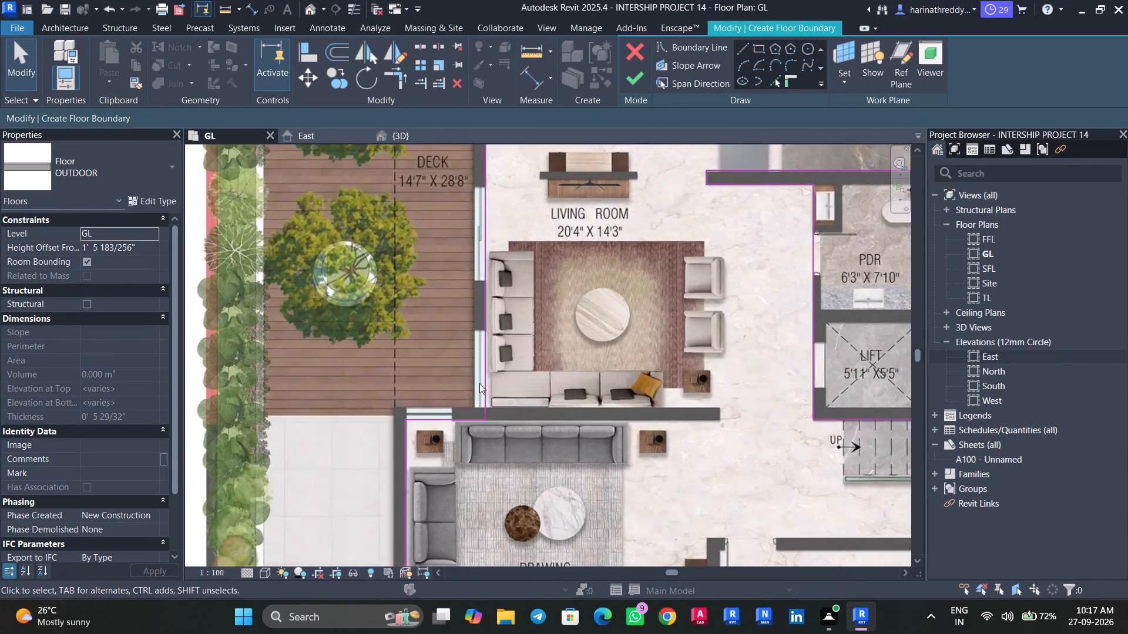
scroll(479, 383, up, 2)
scroll(546, 386, down, 4)
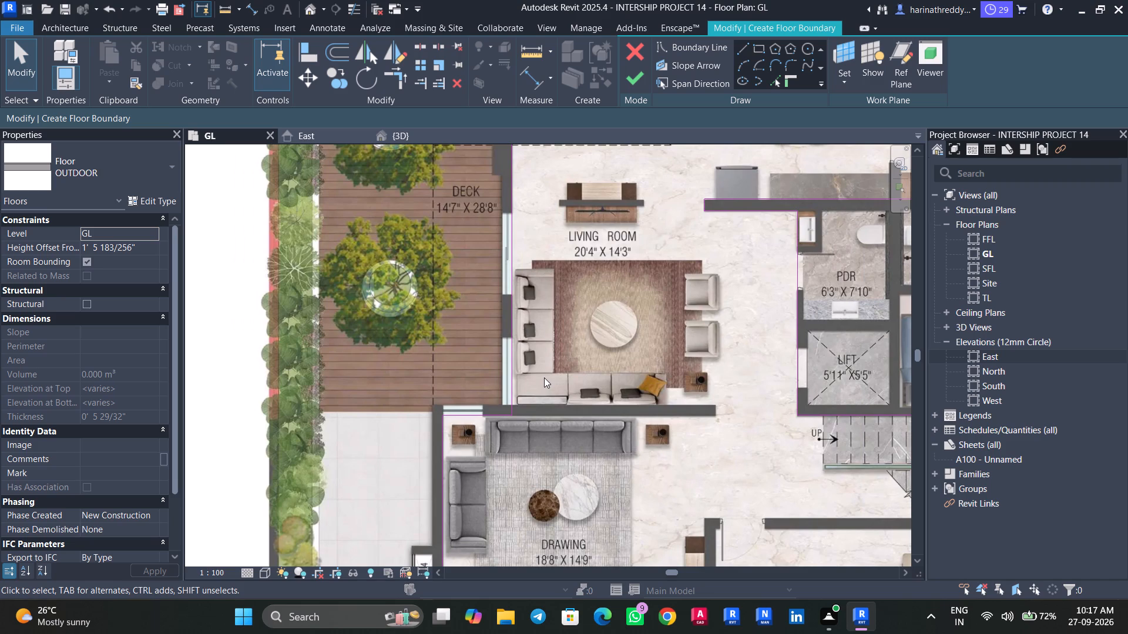
scroll(548, 376, down, 3)
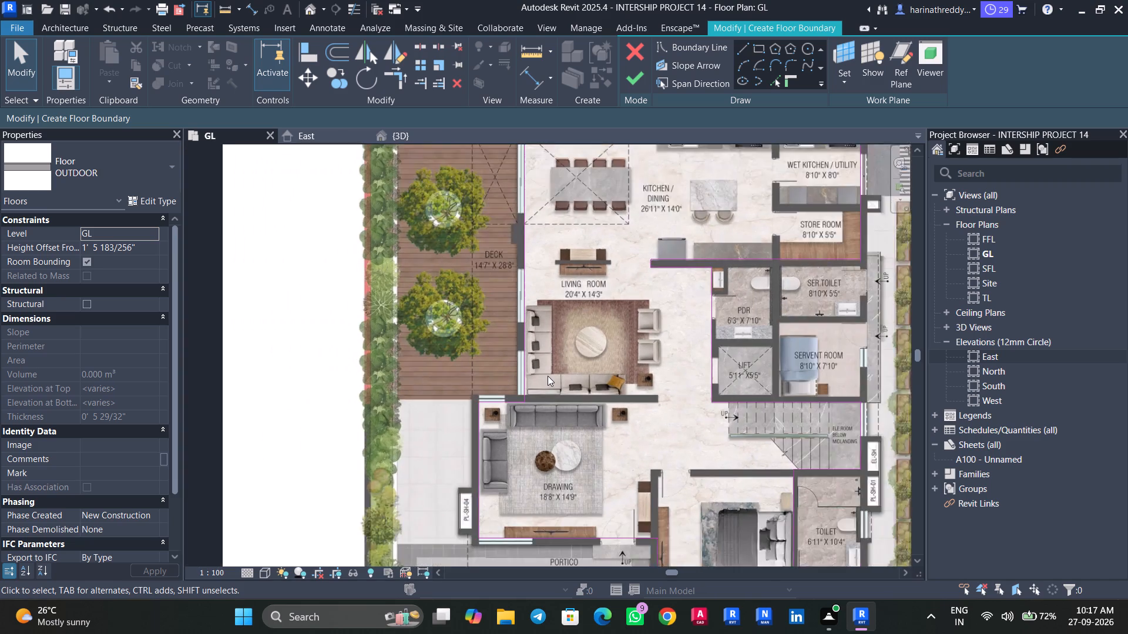
scroll(548, 376, down, 1)
middle_drag(548, 376, 556, 264)
scroll(495, 306, up, 3)
scroll(522, 268, down, 1)
scroll(522, 268, up, 3)
scroll(555, 345, down, 4)
Move the boundary line along the drawing room's front wall out to the wall's portico-side face.
middle_drag(645, 365, 458, 354)
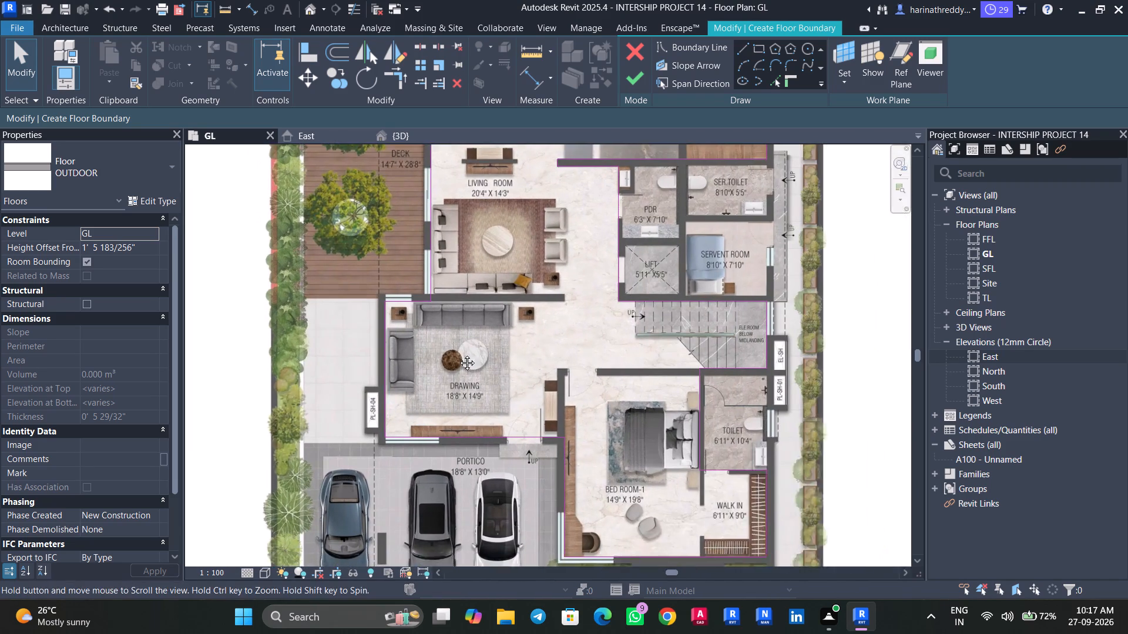
middle_drag(458, 354, 439, 359)
scroll(421, 448, up, 3)
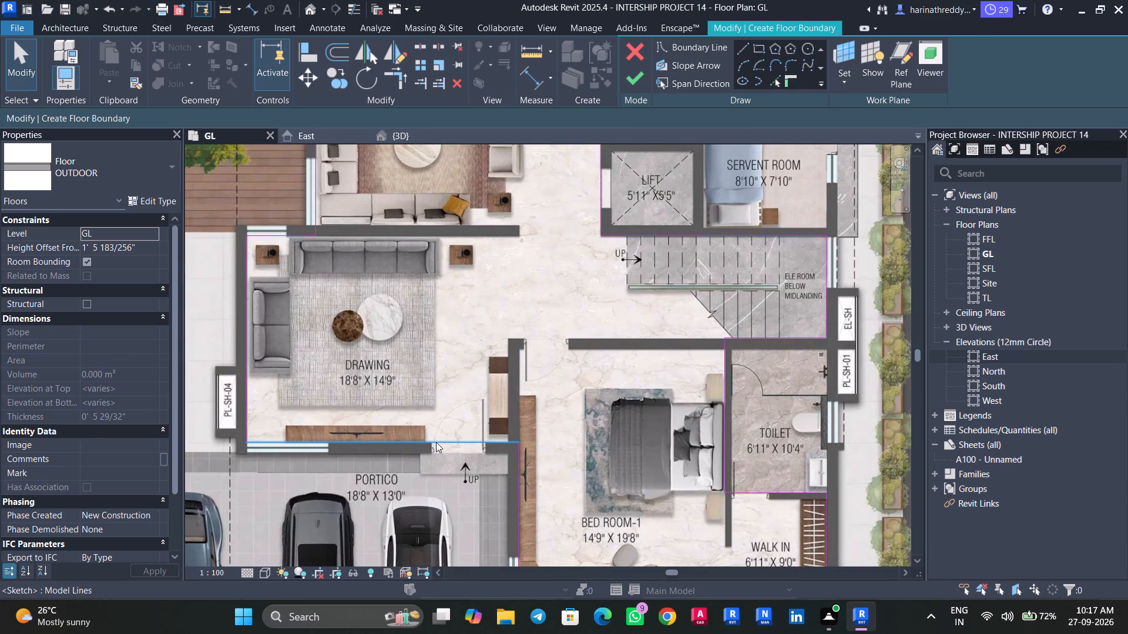
click(436, 442)
scroll(444, 448, up, 1)
drag(446, 443, 449, 458)
middle_drag(428, 424, 543, 434)
scroll(543, 434, up, 1)
key(Escape)
key(Escape)
Examine the floor boundary outline around the bedroom, staircase, lift, kitchen, living room and drawing room for gaps or stray lines.
scroll(502, 412, down, 4)
middle_drag(609, 391, 428, 319)
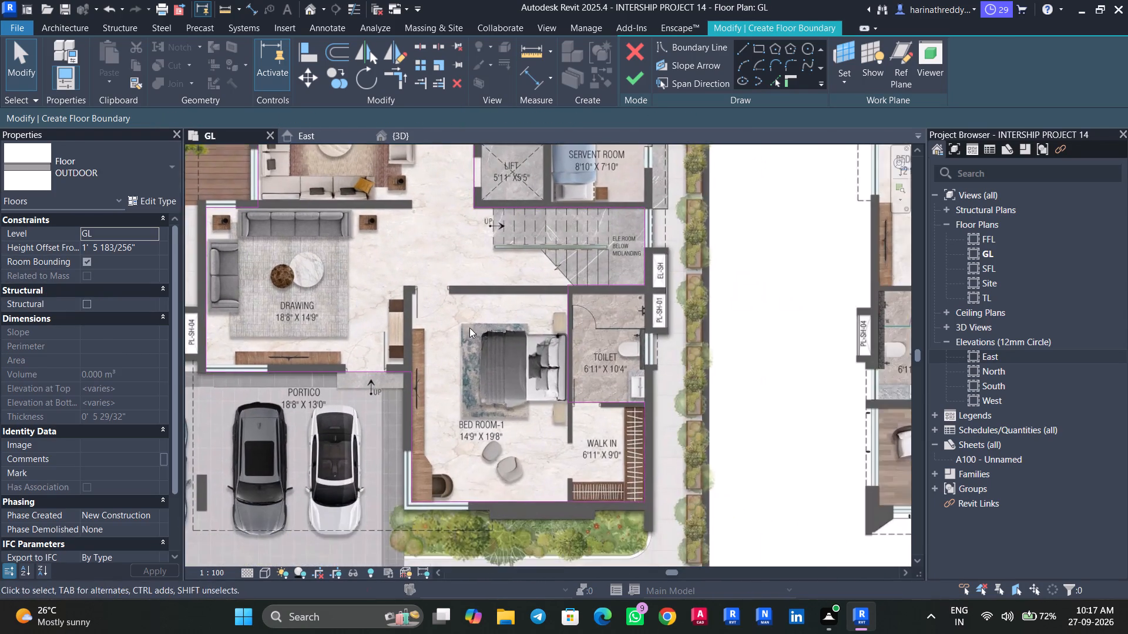
scroll(542, 406, down, 1)
middle_drag(542, 406, 556, 360)
scroll(513, 393, up, 3)
scroll(513, 393, down, 1)
scroll(513, 393, up, 1)
scroll(513, 393, down, 3)
middle_drag(512, 392, 516, 489)
scroll(515, 486, up, 1)
middle_drag(514, 453, 521, 482)
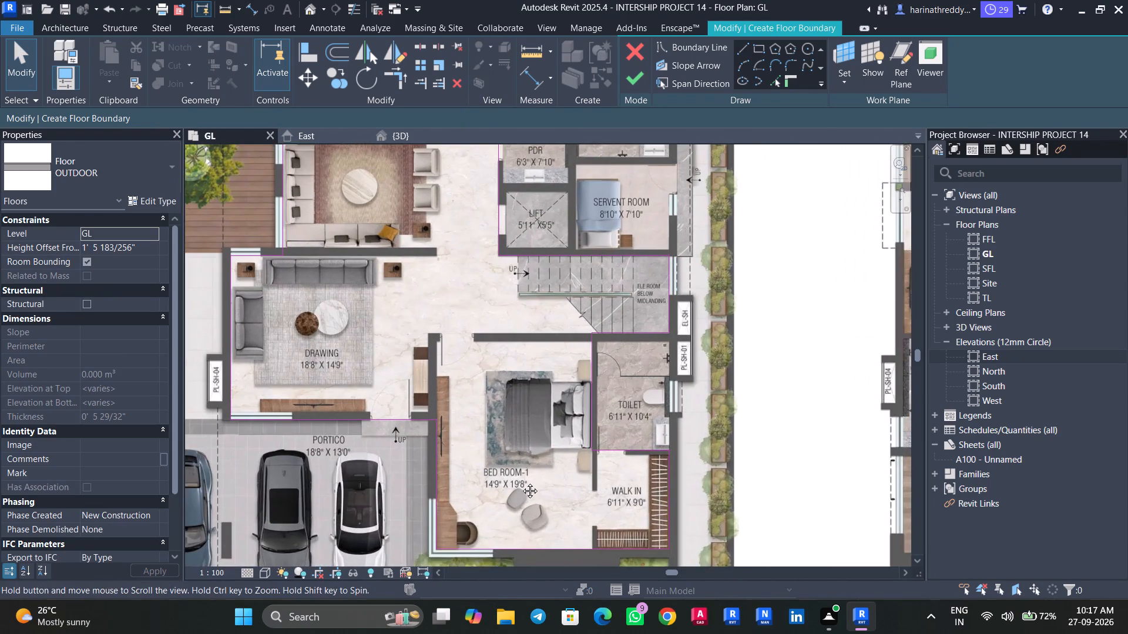
middle_drag(521, 482, 523, 505)
middle_drag(526, 467, 528, 511)
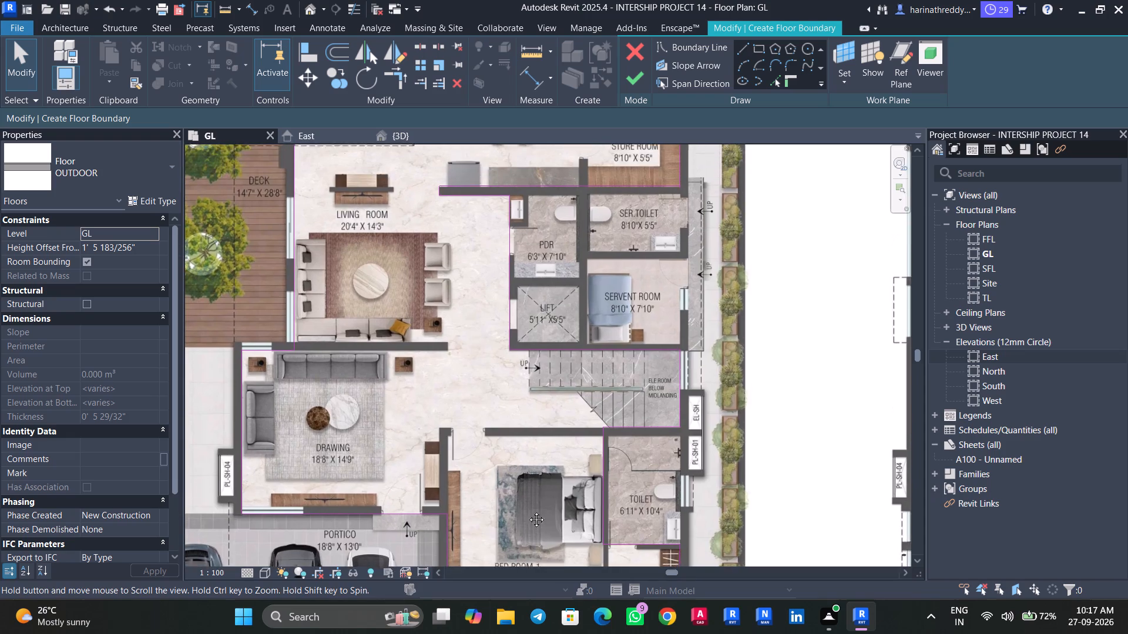
middle_drag(528, 511, 527, 519)
scroll(508, 440, up, 1)
middle_drag(509, 456, 523, 516)
middle_drag(509, 485, 477, 541)
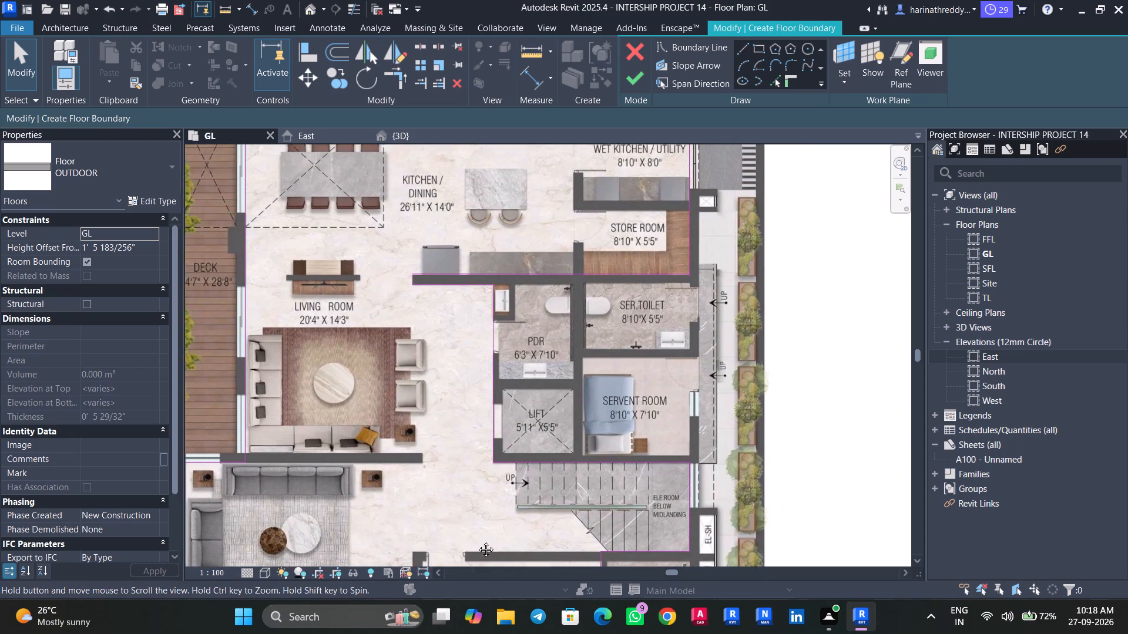
middle_drag(477, 541, 477, 541)
middle_drag(465, 515, 463, 541)
scroll(459, 535, down, 1)
middle_drag(454, 528, 457, 542)
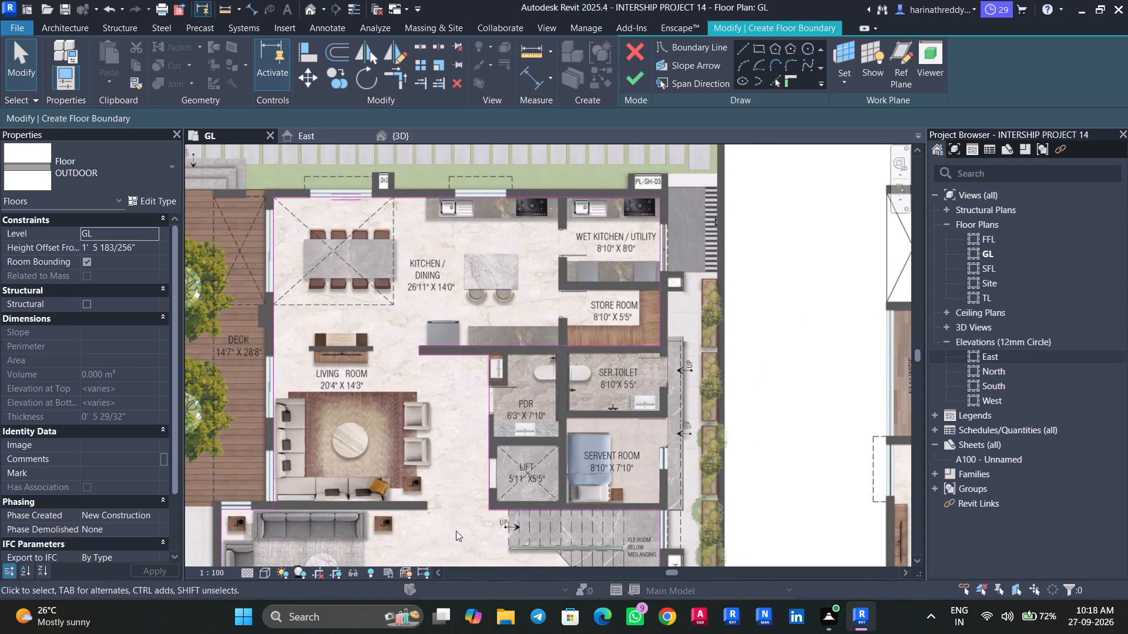
scroll(456, 529, down, 1)
middle_drag(456, 525, 507, 359)
scroll(507, 358, down, 3)
middle_drag(507, 358, 531, 313)
scroll(529, 315, up, 1)
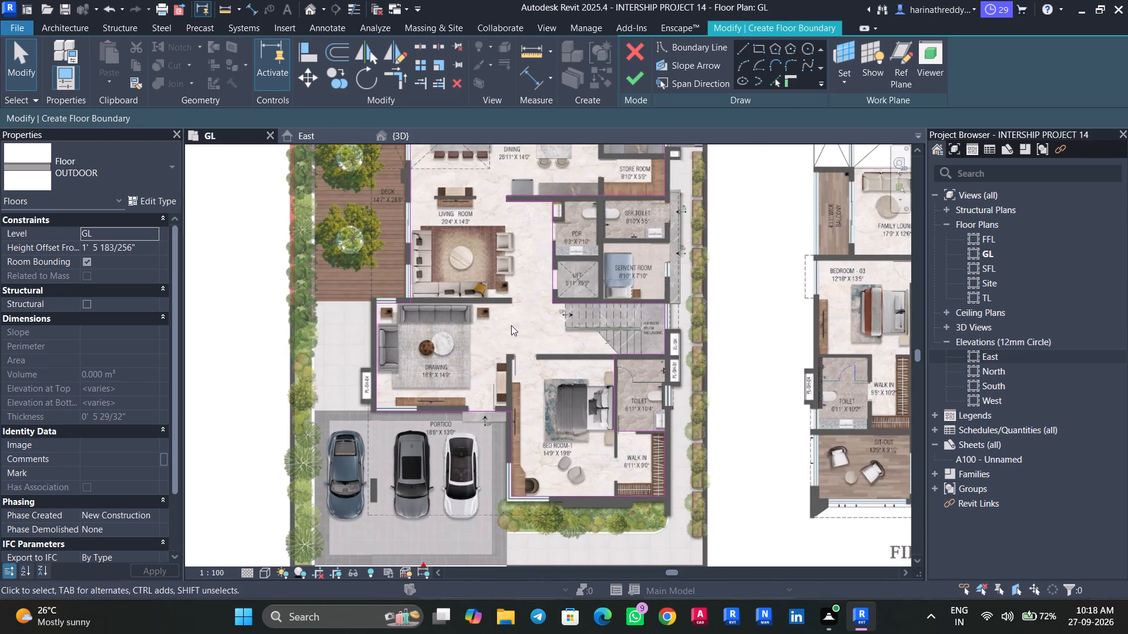
Set the floor's height offset from level to 450 mm and try to finish the boundary sketch.
click(150, 249)
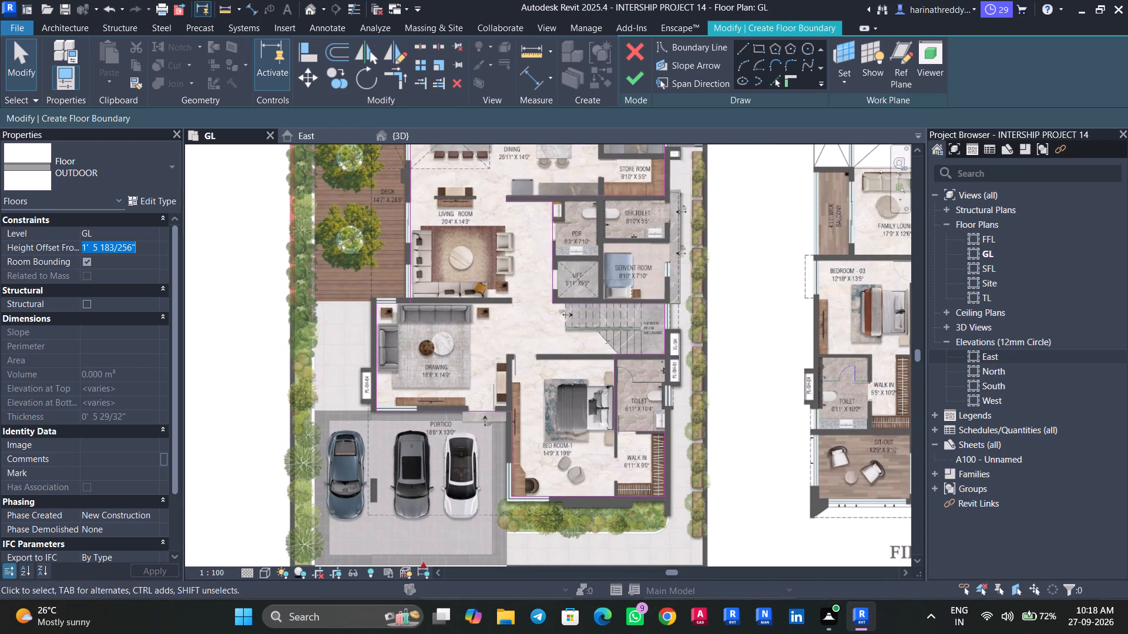
text(450)
text(mm)
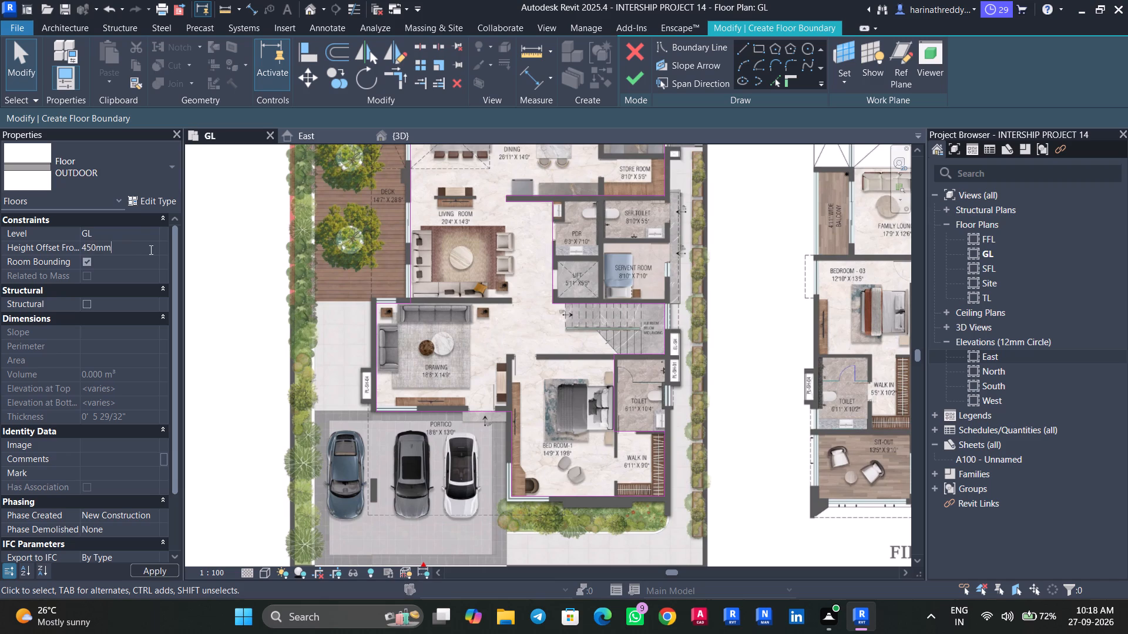
key(Return)
click(636, 81)
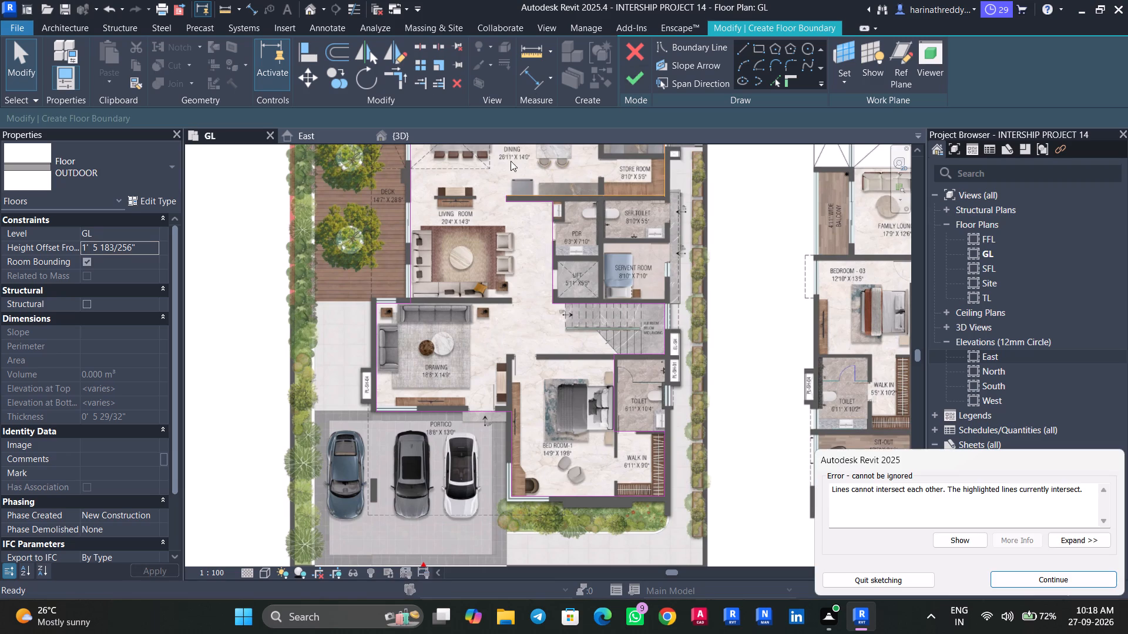
click(1017, 582)
Shorten the overrunning boundary line at the store room's outer corner to meet the adjoining line, and finish the floor.
scroll(654, 387, up, 4)
middle_drag(637, 359, 654, 518)
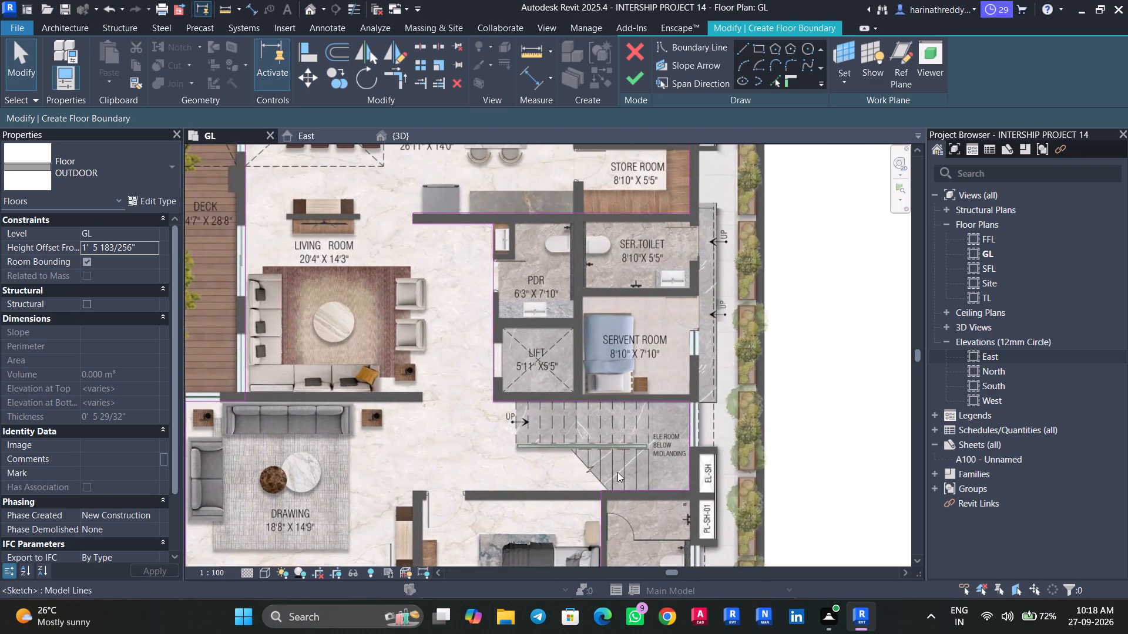
scroll(617, 472, up, 1)
middle_drag(617, 472, 707, 574)
middle_drag(634, 416, 673, 555)
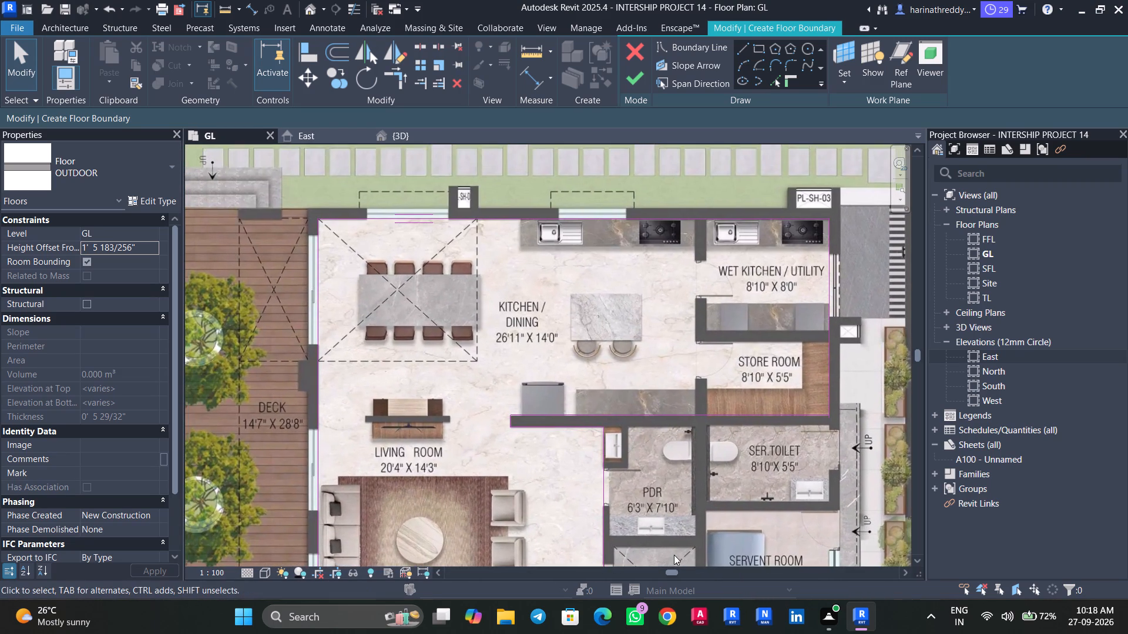
scroll(834, 421, up, 9)
click(811, 415)
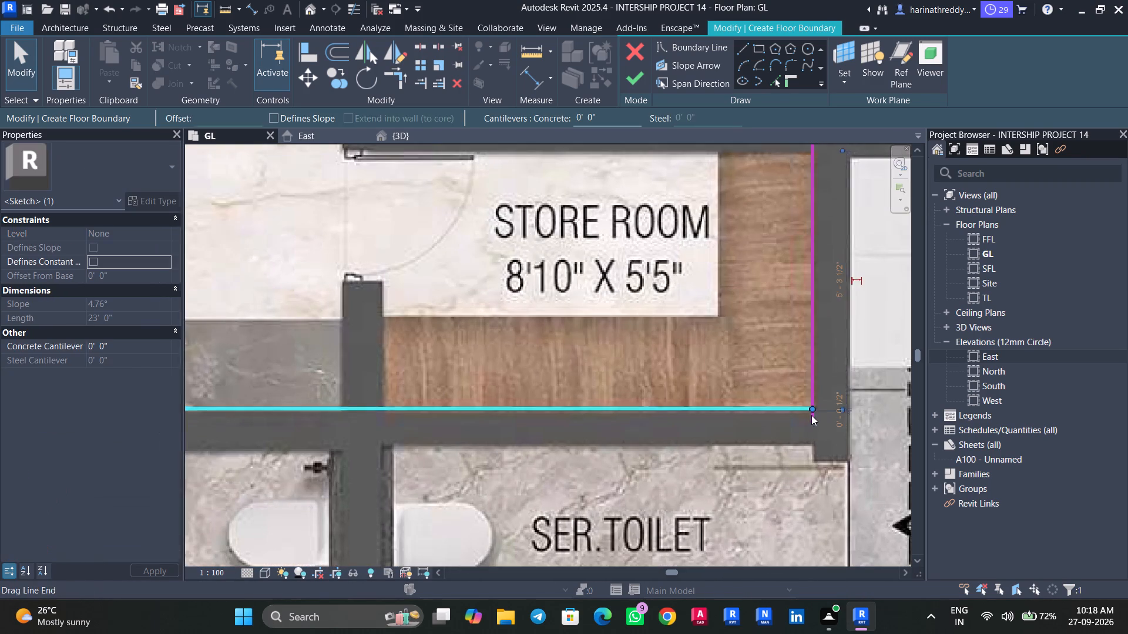
scroll(811, 416, up, 3)
key(Escape)
click(813, 421)
drag(812, 422, 813, 407)
key(Escape)
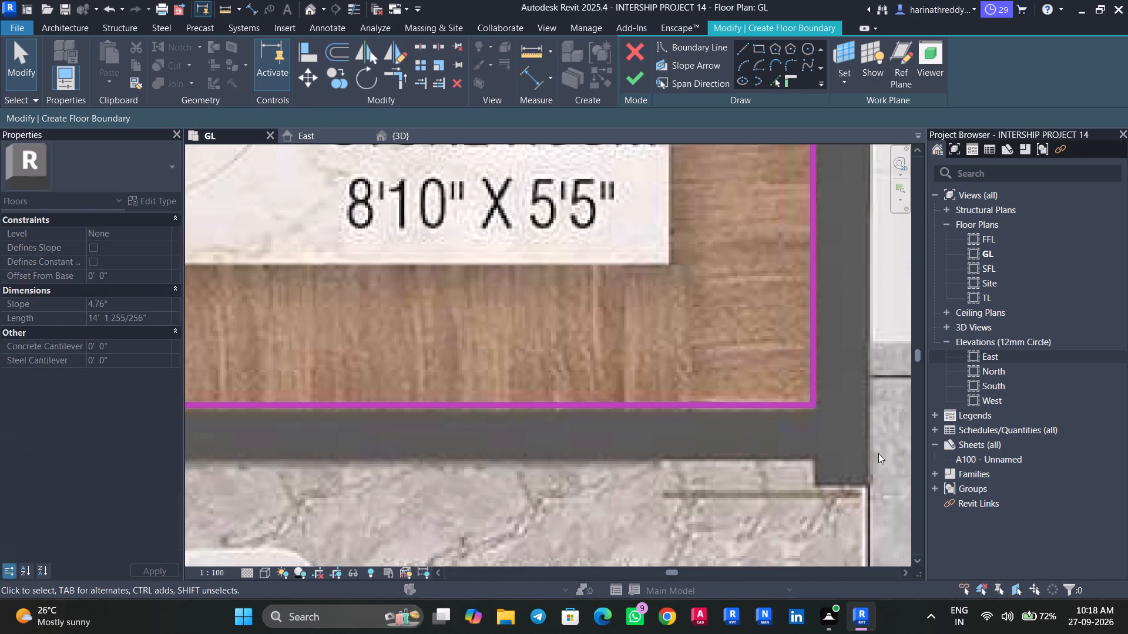
click(639, 82)
scroll(674, 358, down, 10)
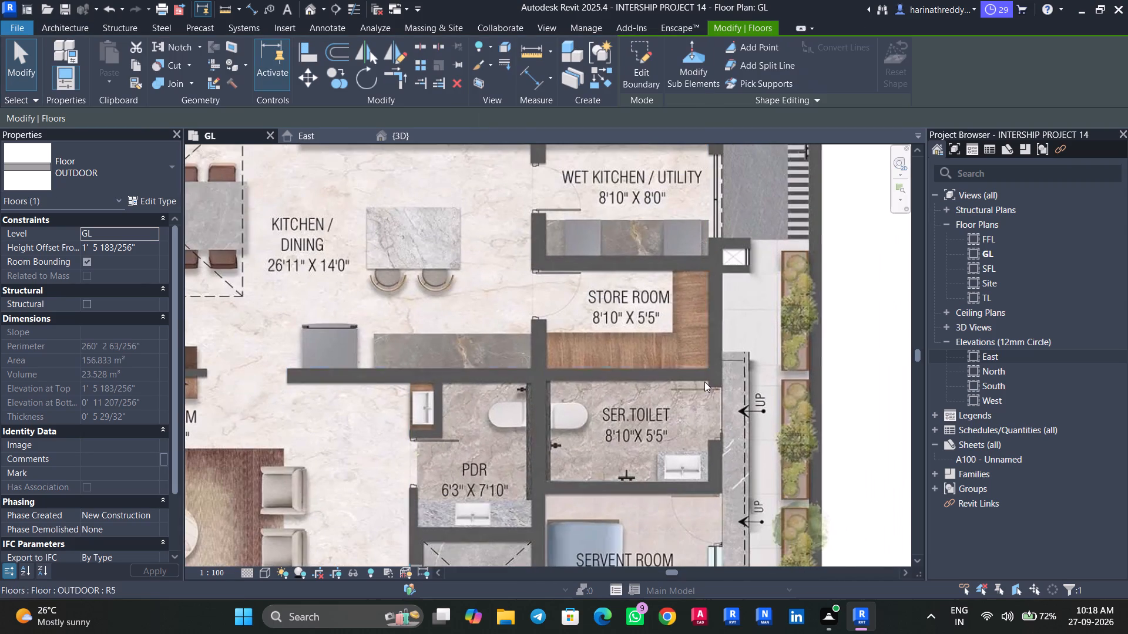
Examine the floor in 3D, checking its edge against the drawing room's front wall.
click(403, 143)
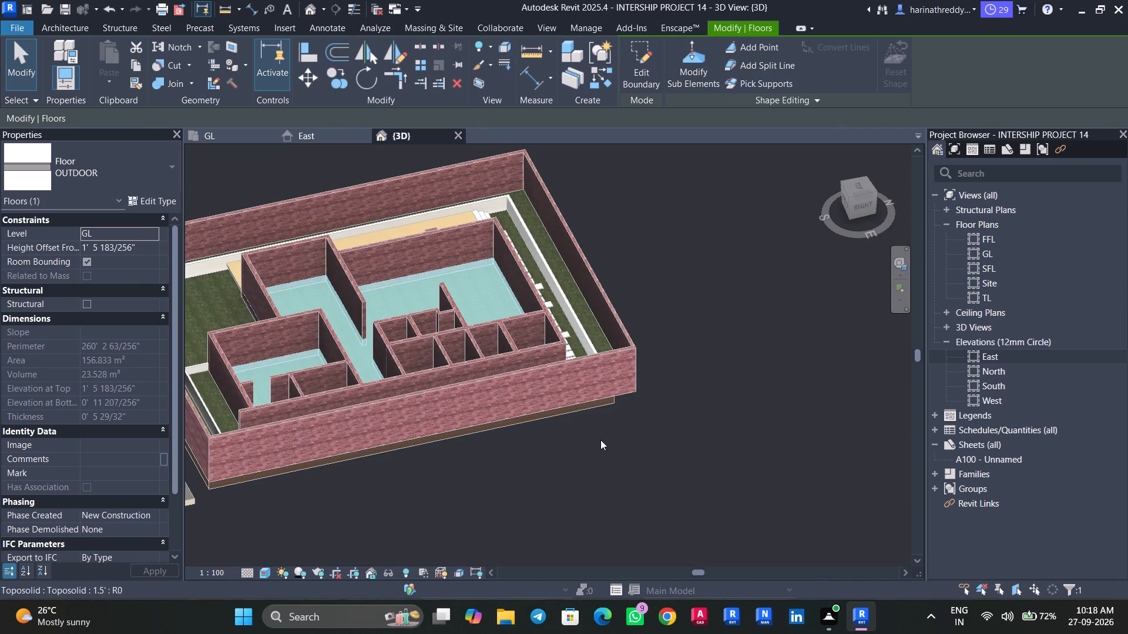
shift+middle_drag(599, 454, 732, 447)
scroll(521, 369, up, 1)
shift+middle_drag(523, 371, 642, 419)
key(Escape)
shift+middle_drag(559, 239, 726, 230)
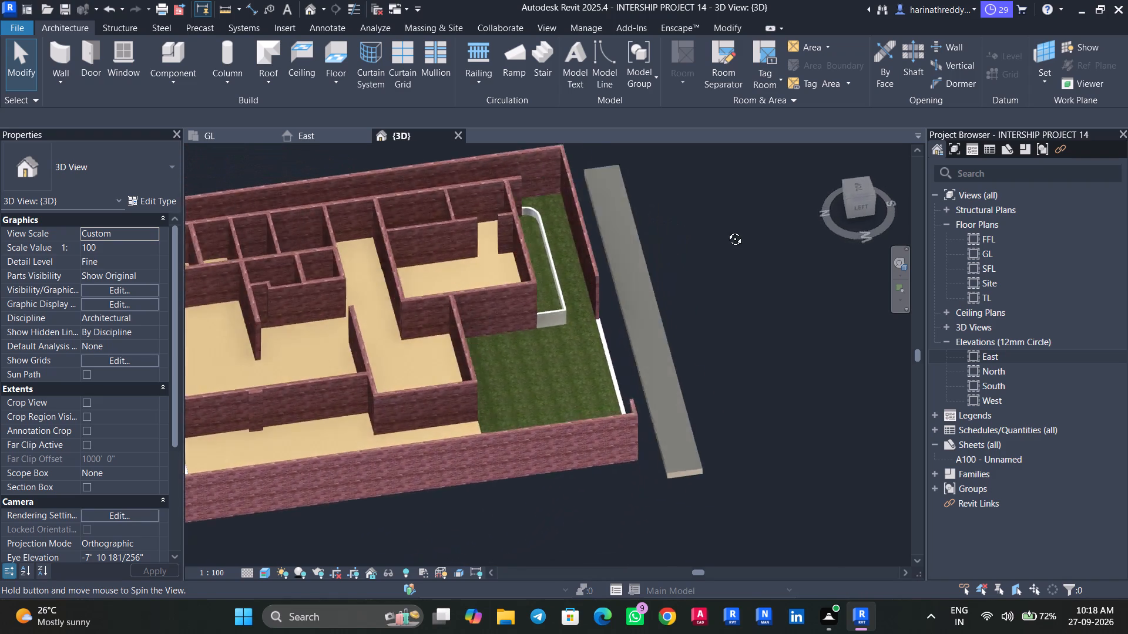
shift+middle_drag(726, 230, 597, 199)
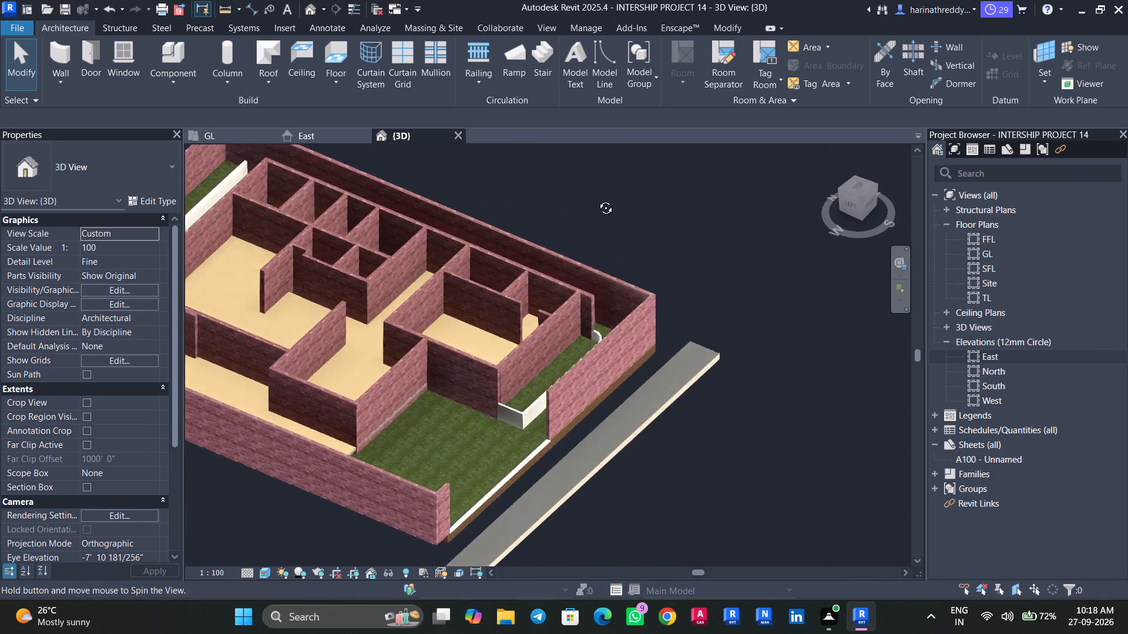
shift+middle_drag(597, 199, 546, 205)
scroll(546, 205, up, 1)
click(314, 452)
scroll(313, 453, up, 4)
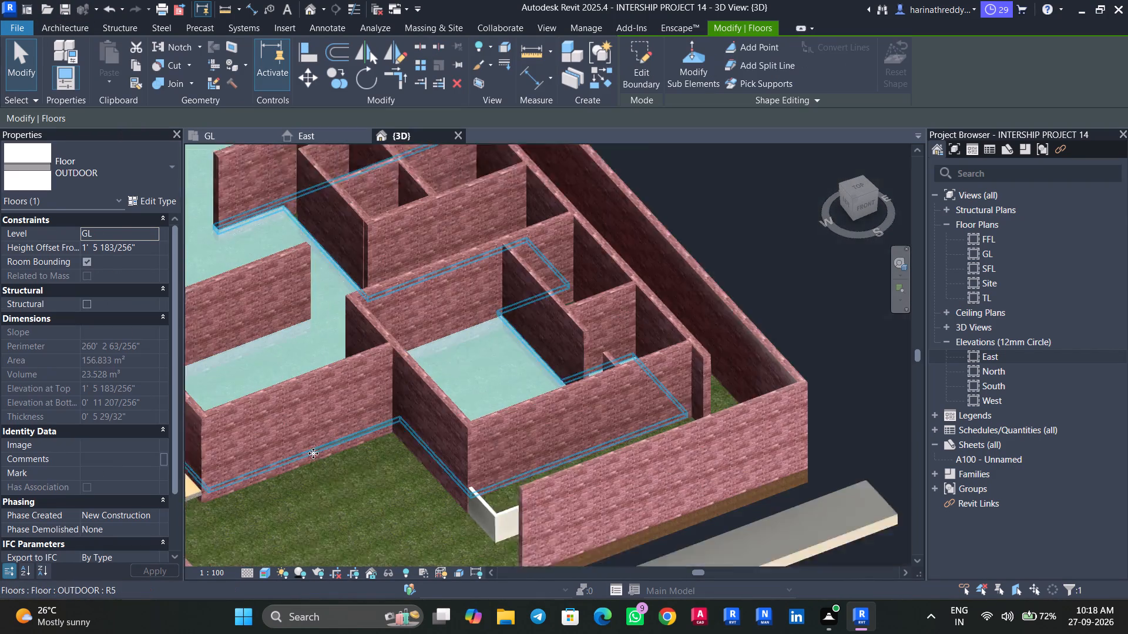
key(Escape)
key(Escape)
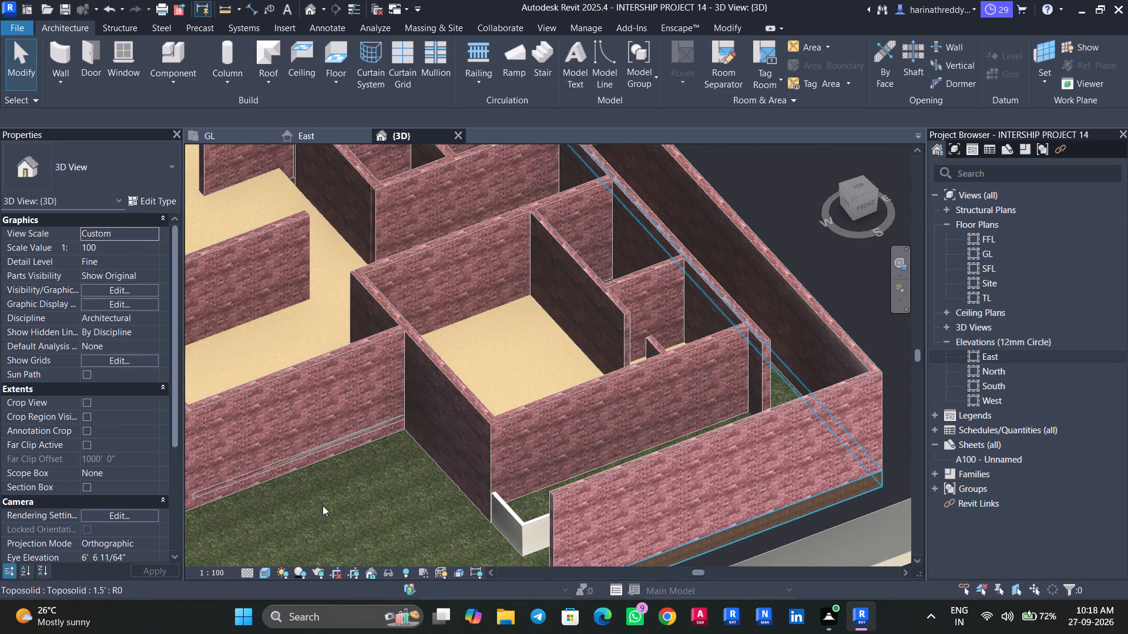
scroll(323, 505, up, 2)
shift+middle_drag(324, 491, 318, 382)
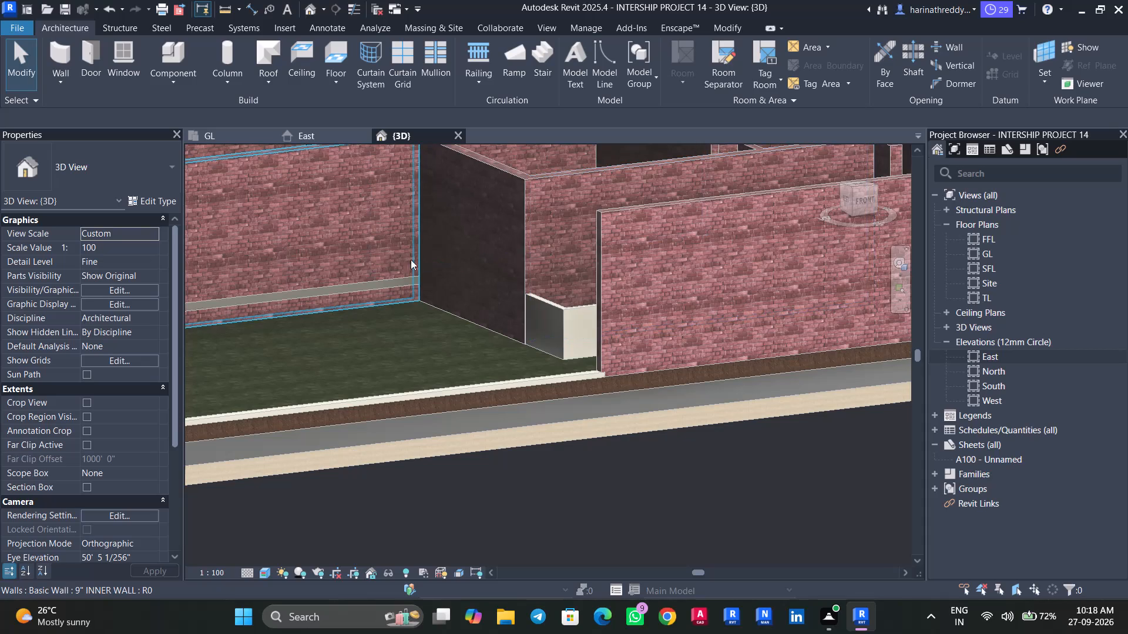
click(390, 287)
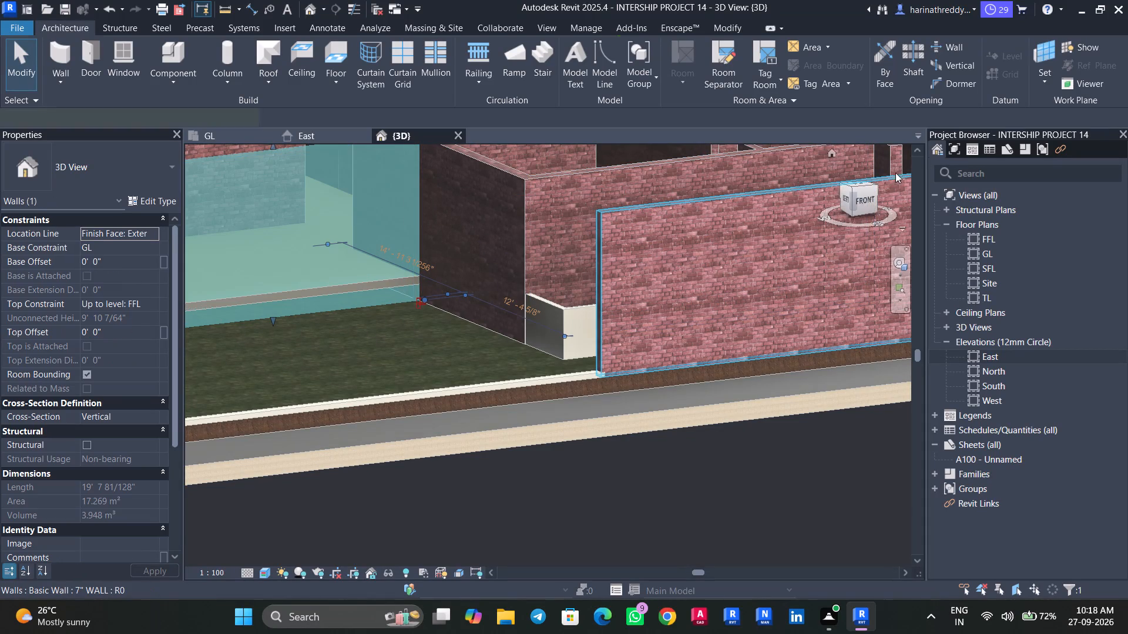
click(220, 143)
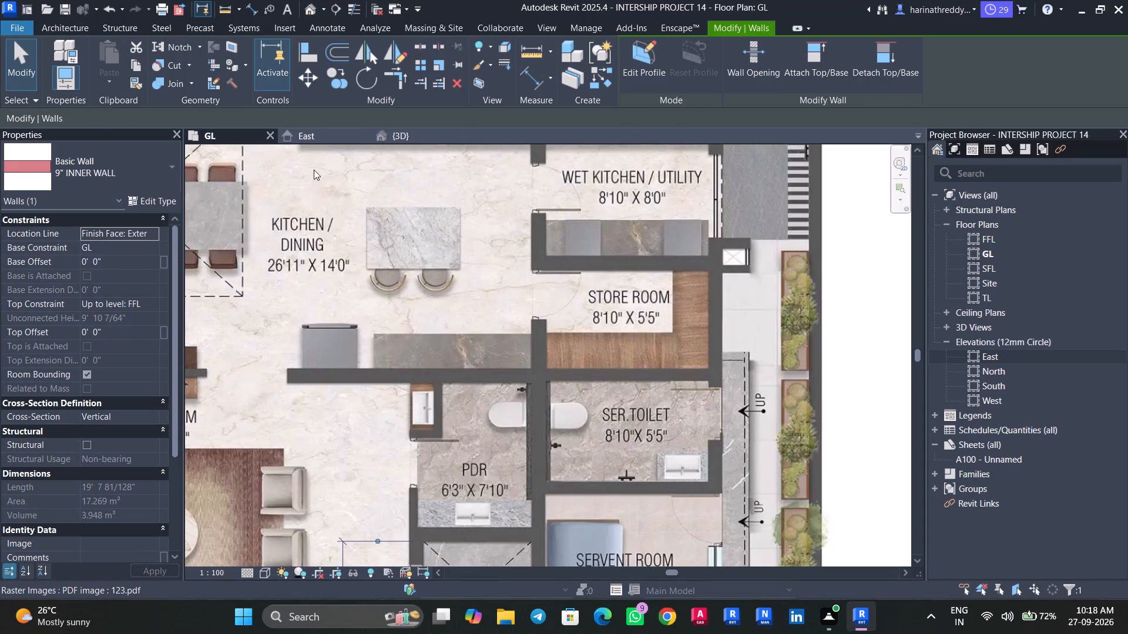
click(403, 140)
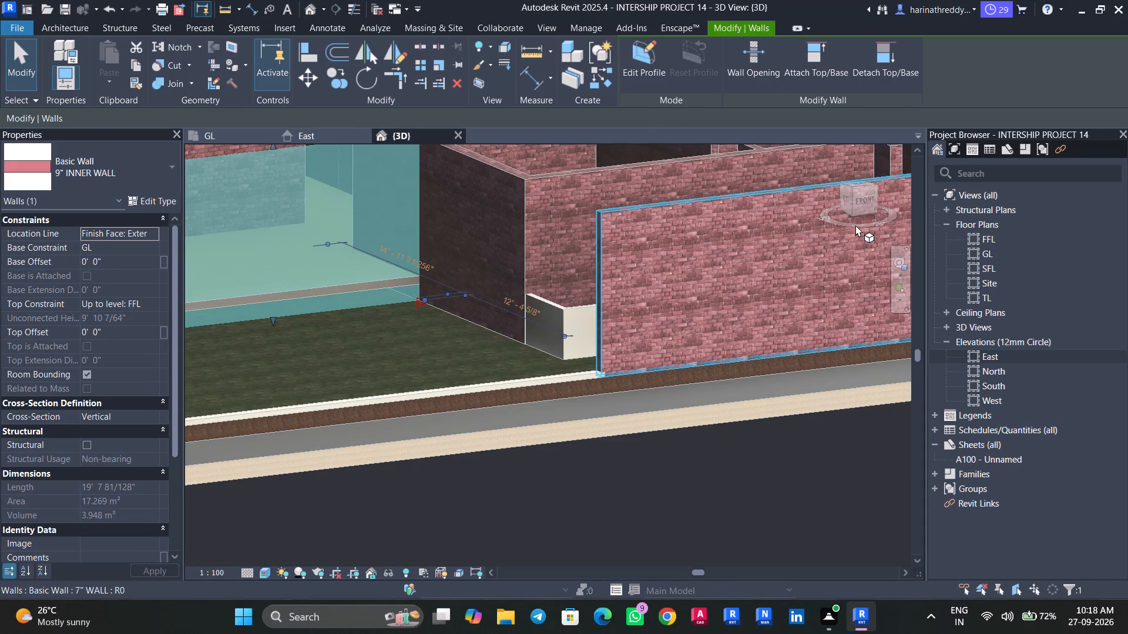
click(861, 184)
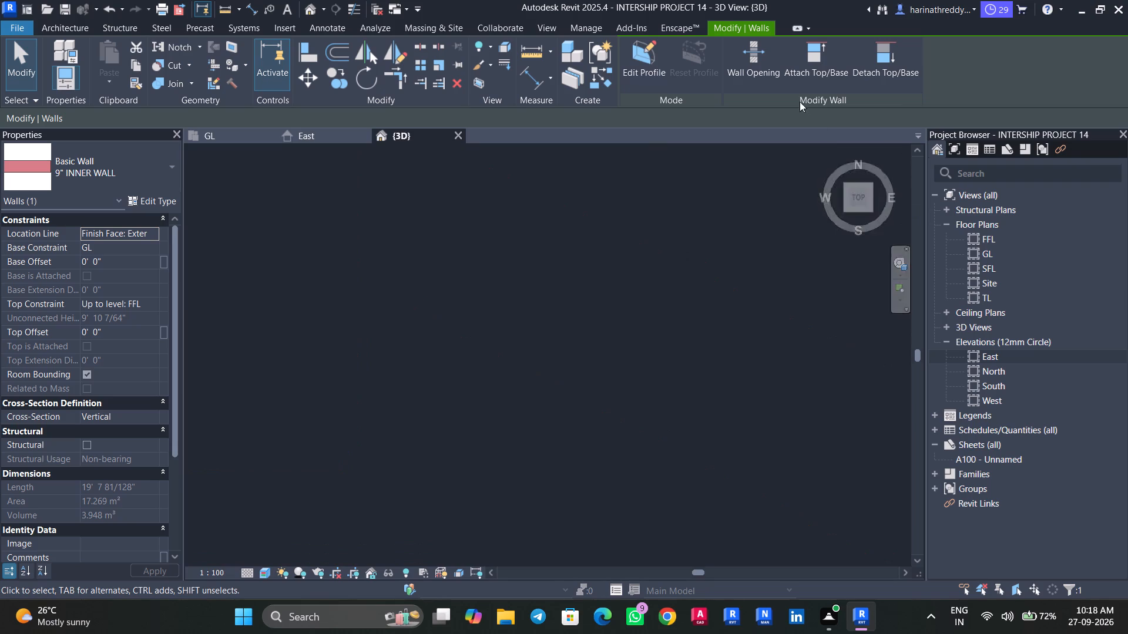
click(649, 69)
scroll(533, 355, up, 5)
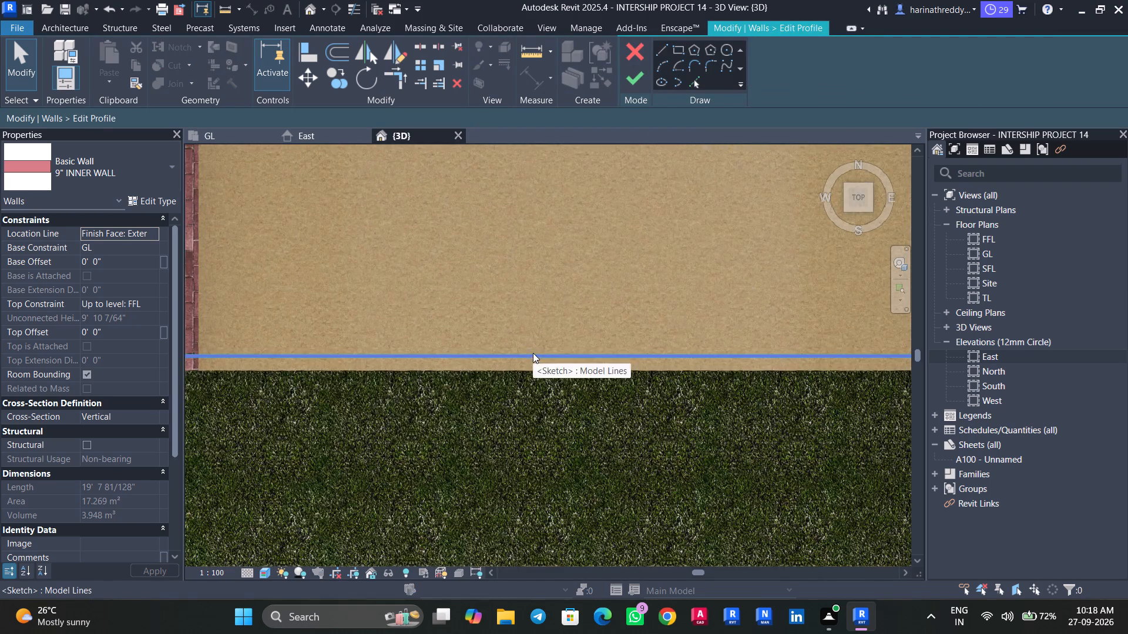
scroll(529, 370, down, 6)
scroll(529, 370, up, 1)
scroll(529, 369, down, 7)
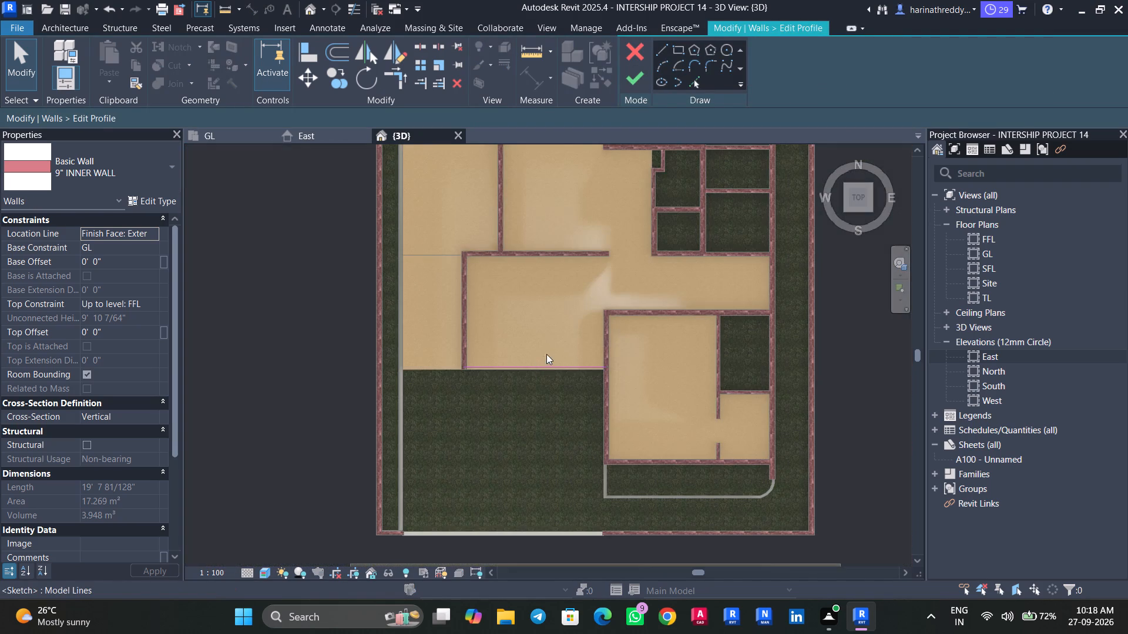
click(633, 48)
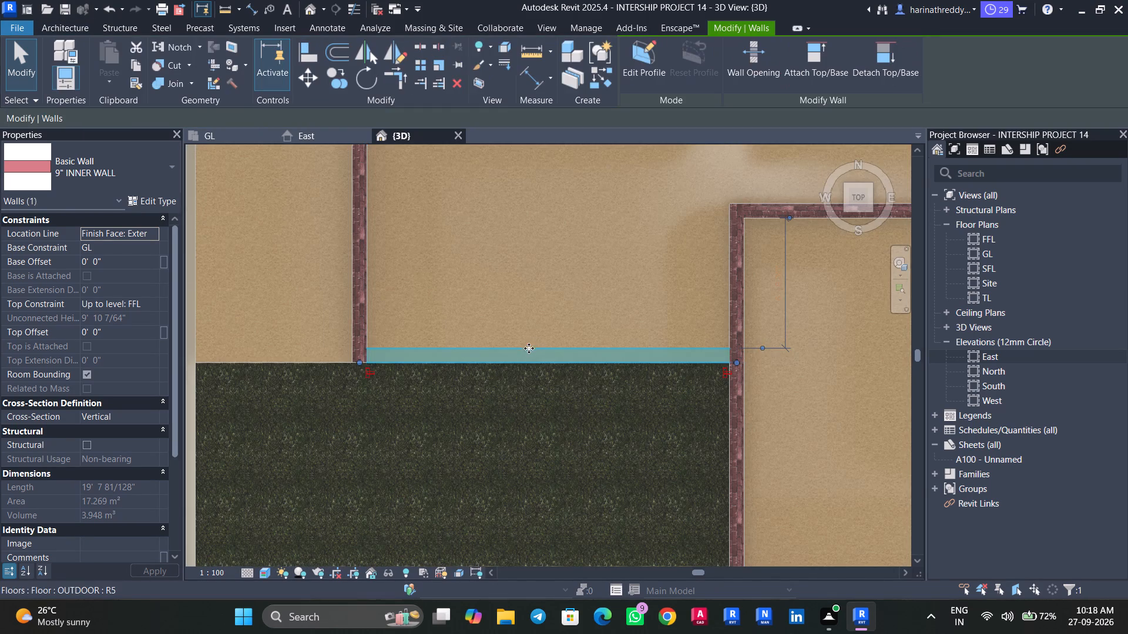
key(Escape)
Edit the interior floor's boundary so the line along the drawing room's front wall sits slightly inside the wall thickness, and finish it.
click(531, 282)
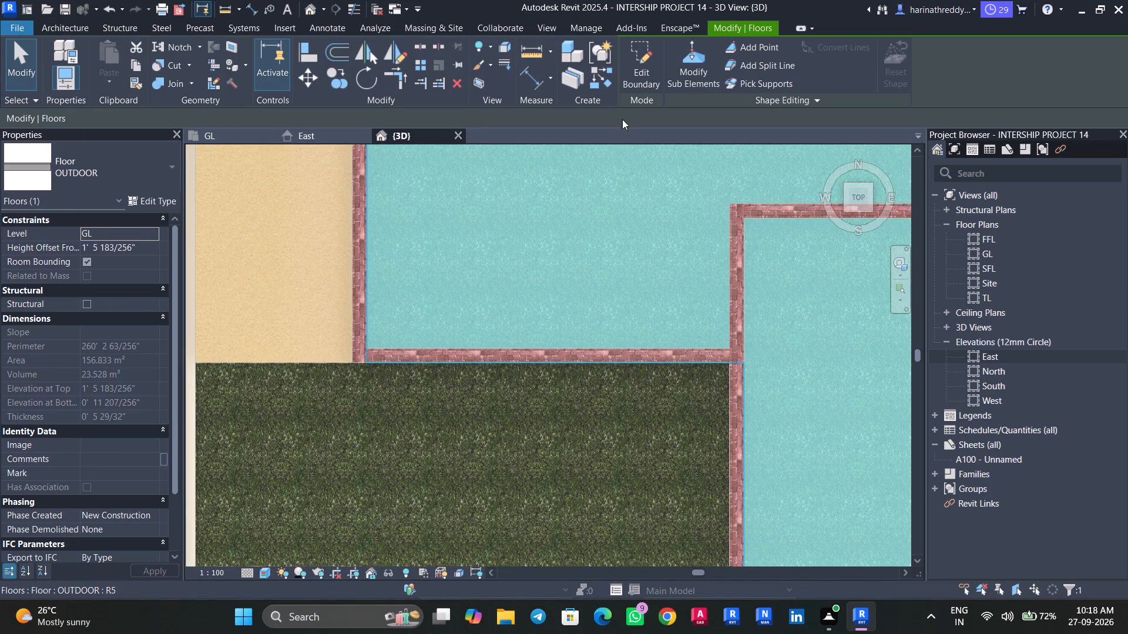
click(632, 70)
click(522, 360)
scroll(522, 362, up, 4)
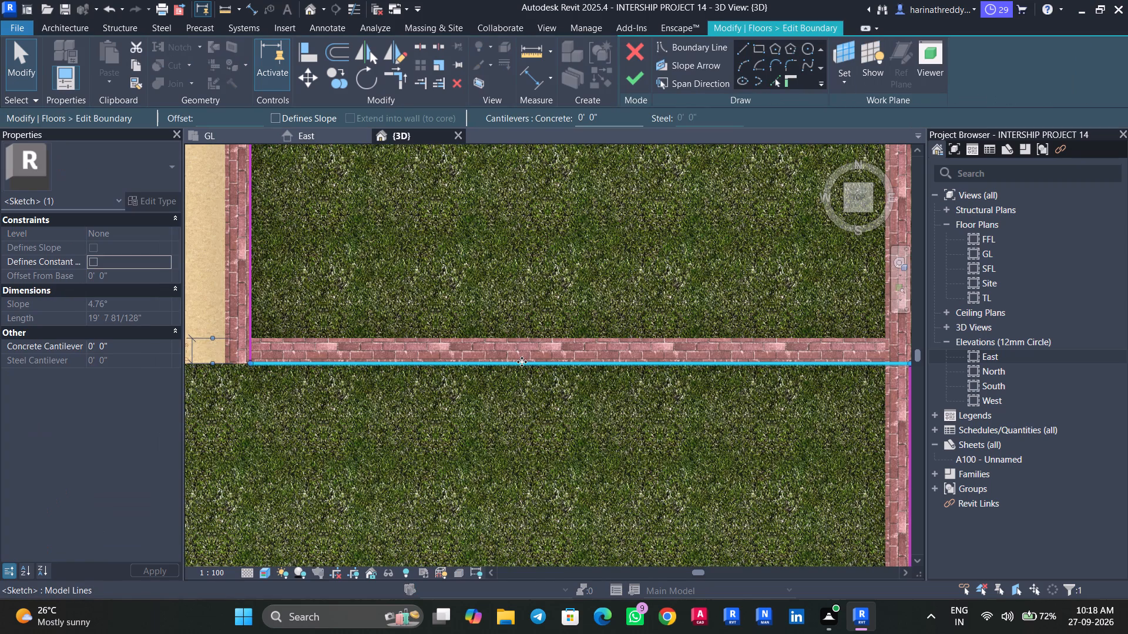
key(Up)
key(Up)
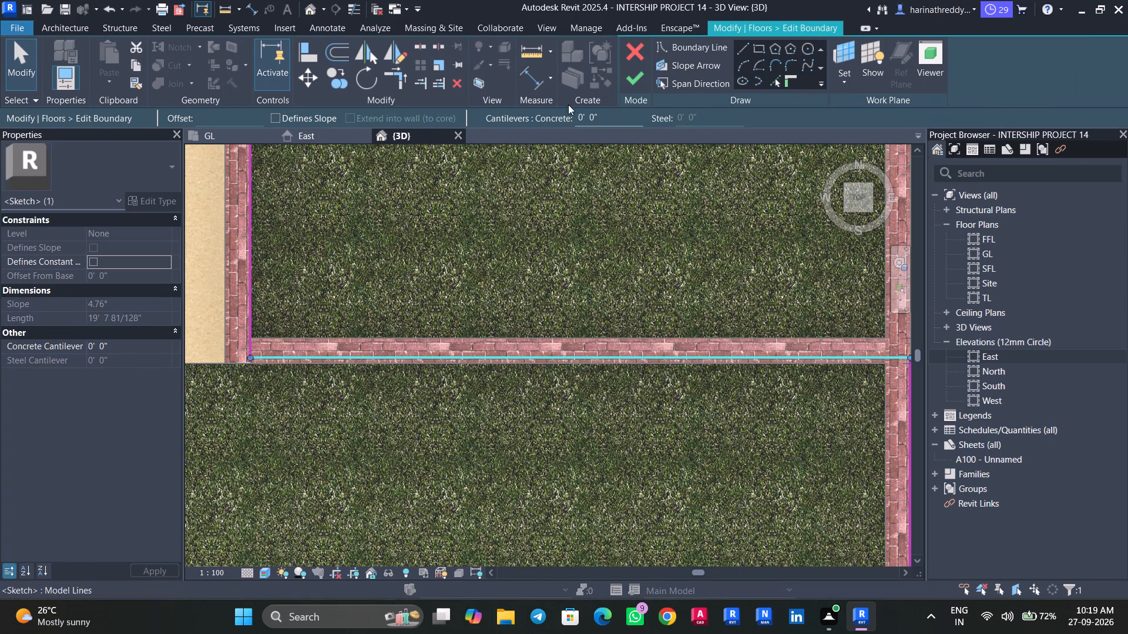
click(626, 79)
key(Escape)
key(Escape)
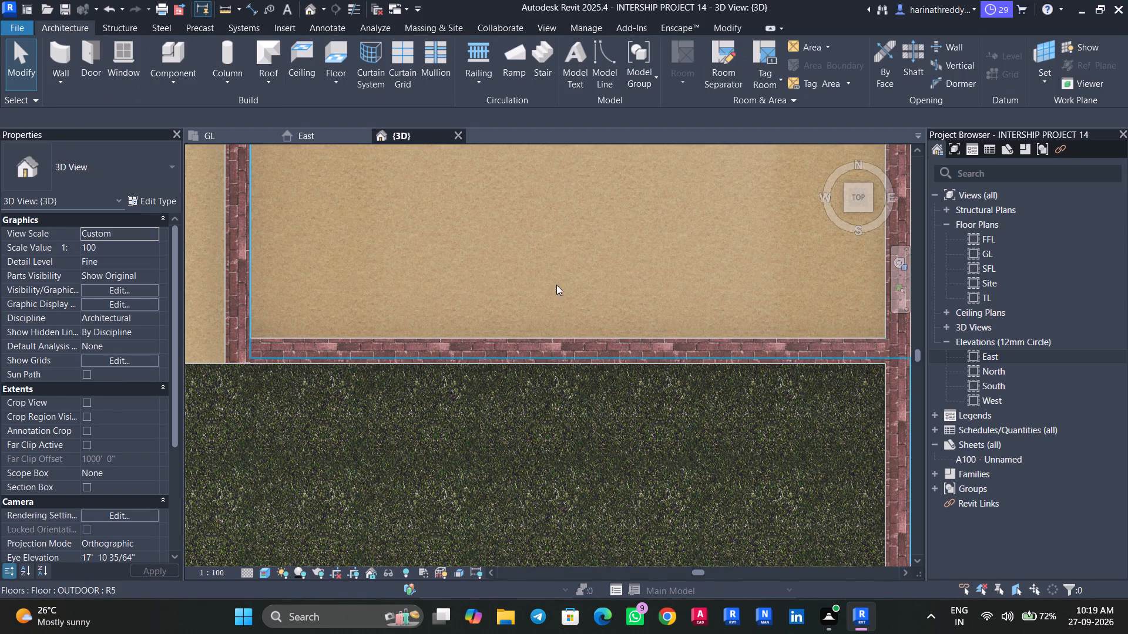
Save the project after checking the drawing room's front wall in 3D.
scroll(538, 369, down, 4)
shift+middle_drag(573, 364, 616, 81)
scroll(511, 478, down, 3)
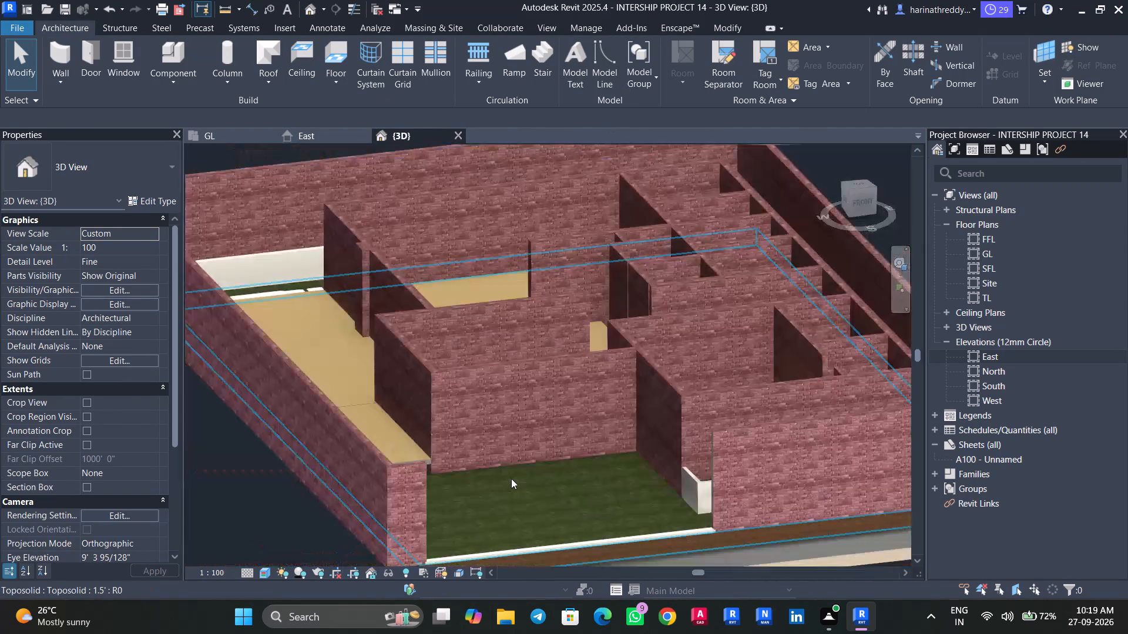
scroll(511, 478, down, 9)
middle_drag(697, 524, 677, 497)
scroll(677, 497, up, 1)
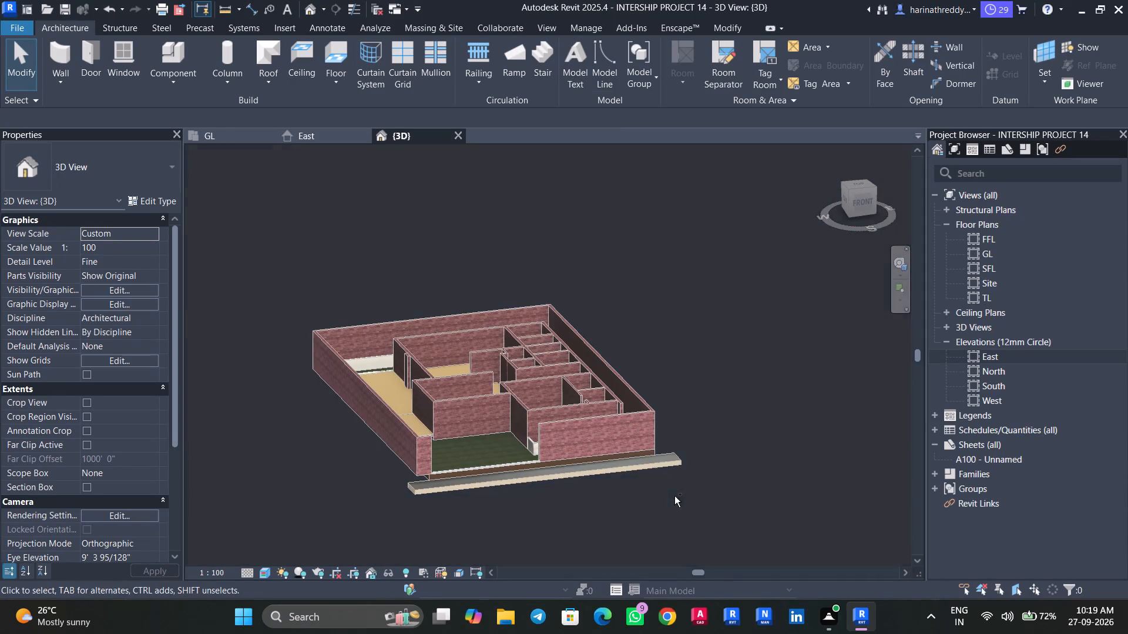
key(ctrl+s)
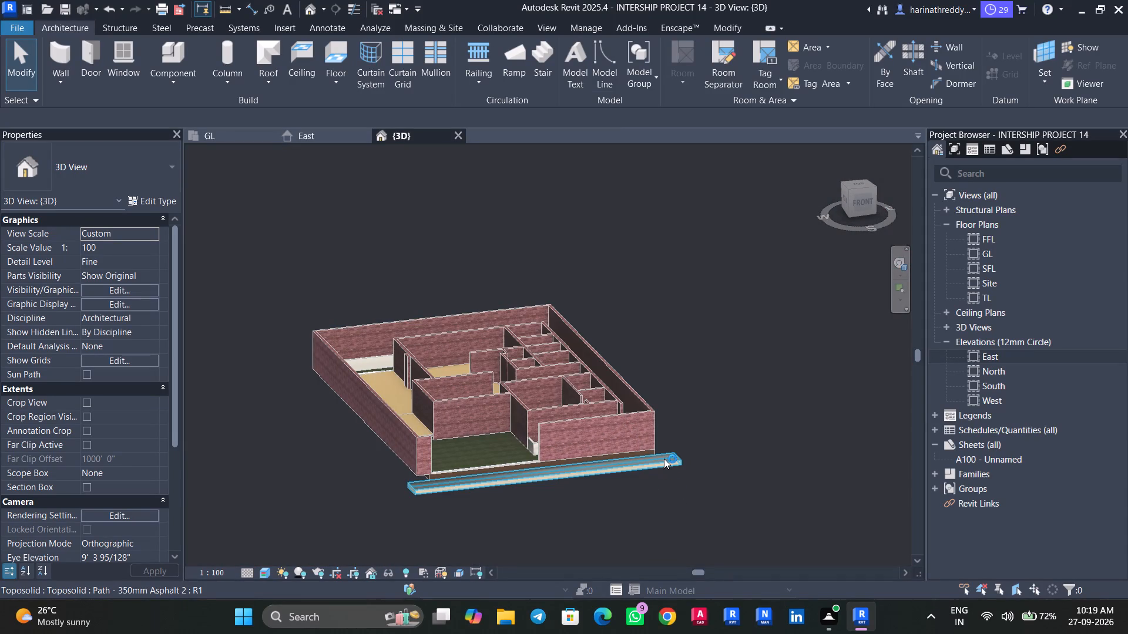
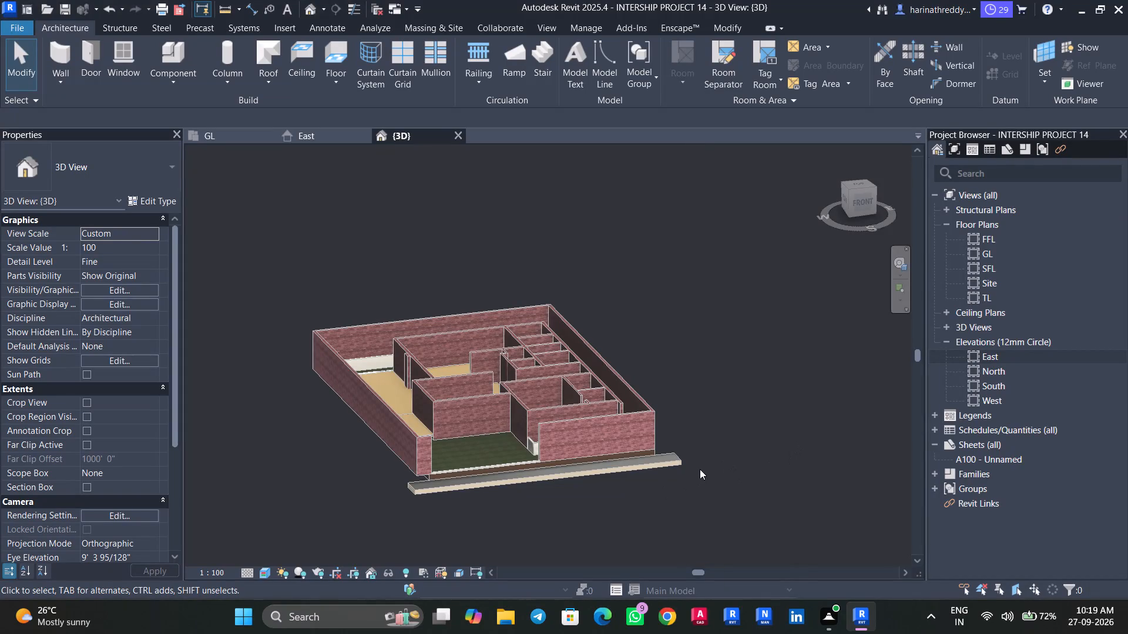
Examine the ground-floor rooms and existing floor slabs in the 3D view from above.
shift+middle_drag(692, 322, 634, 447)
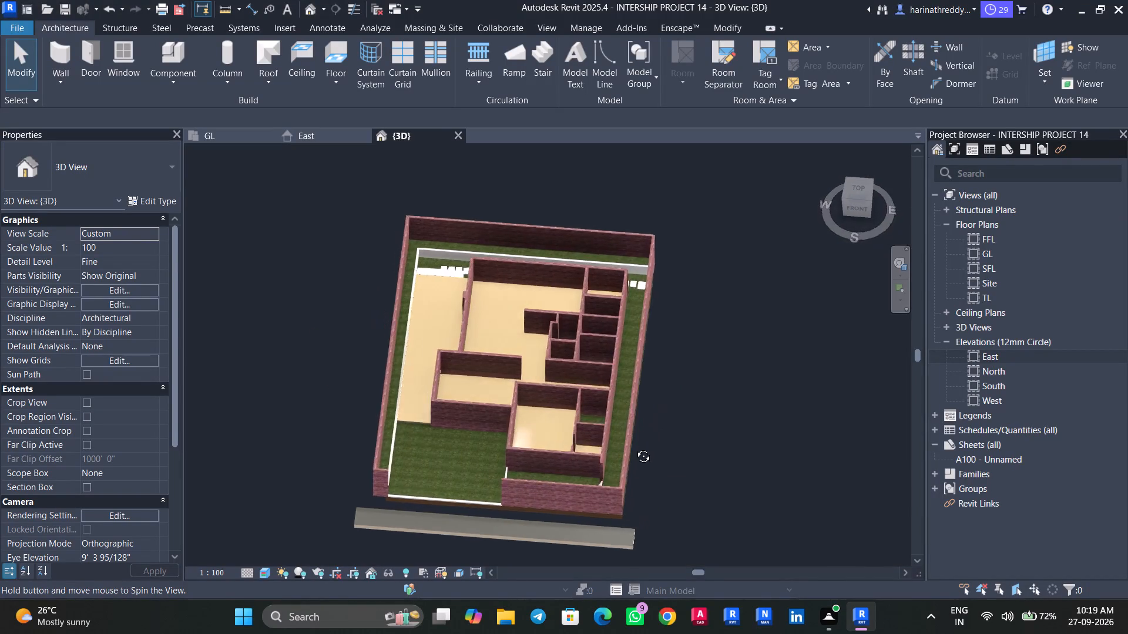
shift+middle_drag(634, 447, 586, 433)
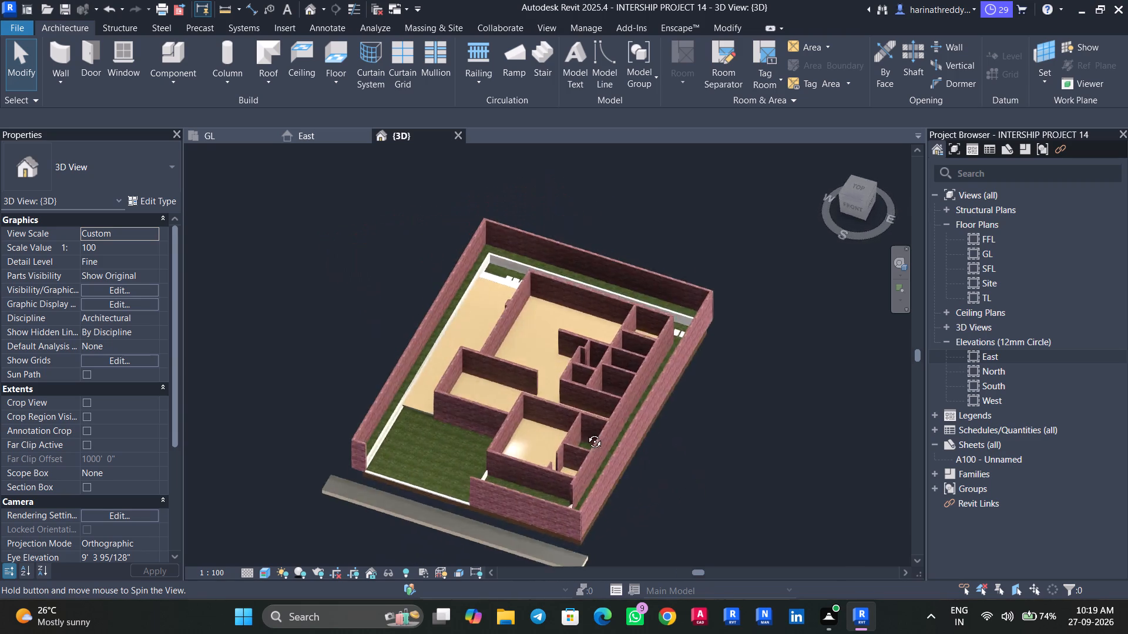
shift+middle_drag(586, 433, 573, 436)
scroll(527, 323, up, 3)
scroll(637, 364, up, 3)
scroll(639, 364, down, 1)
scroll(639, 364, up, 1)
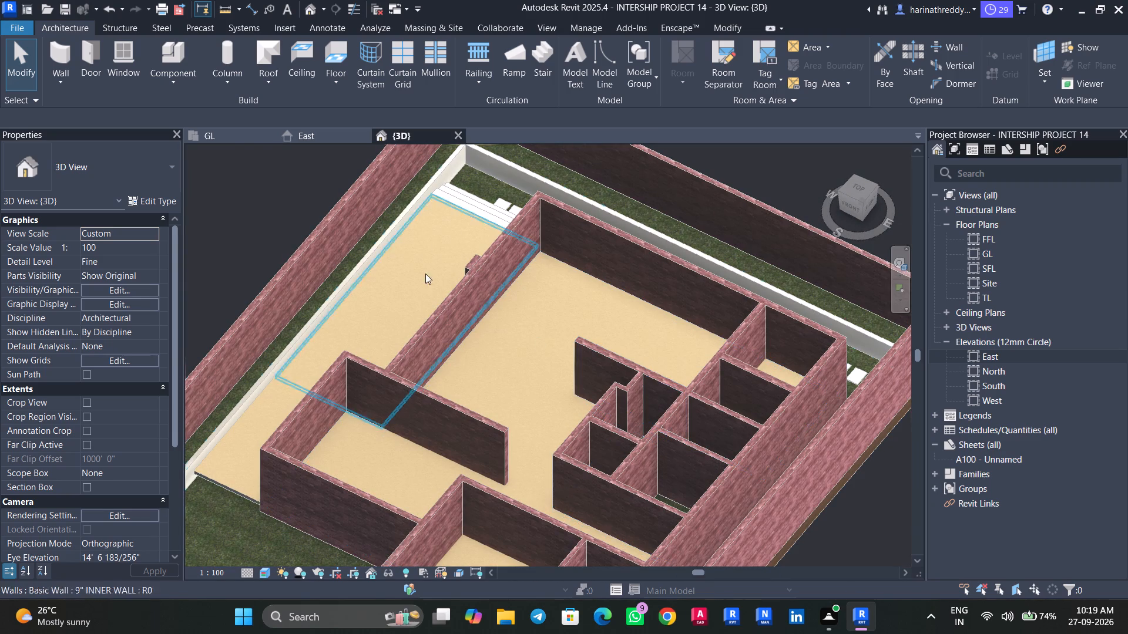
Switch to the GL floor plan and bring the kitchen, store and toilet area into view.
click(240, 140)
scroll(425, 316, down, 5)
middle_drag(431, 319, 438, 341)
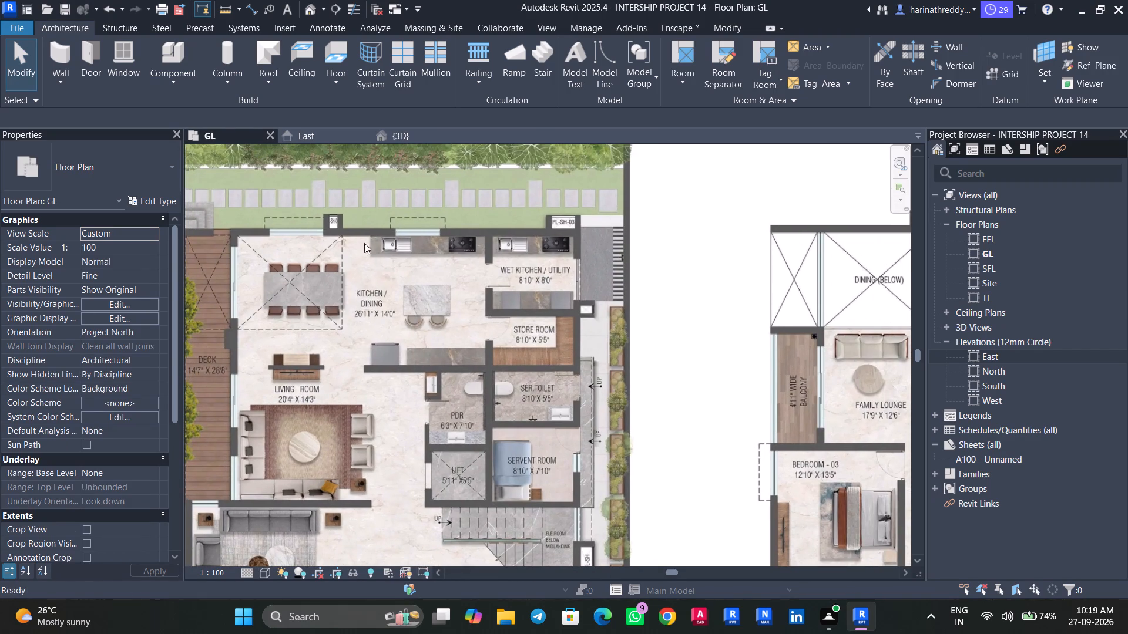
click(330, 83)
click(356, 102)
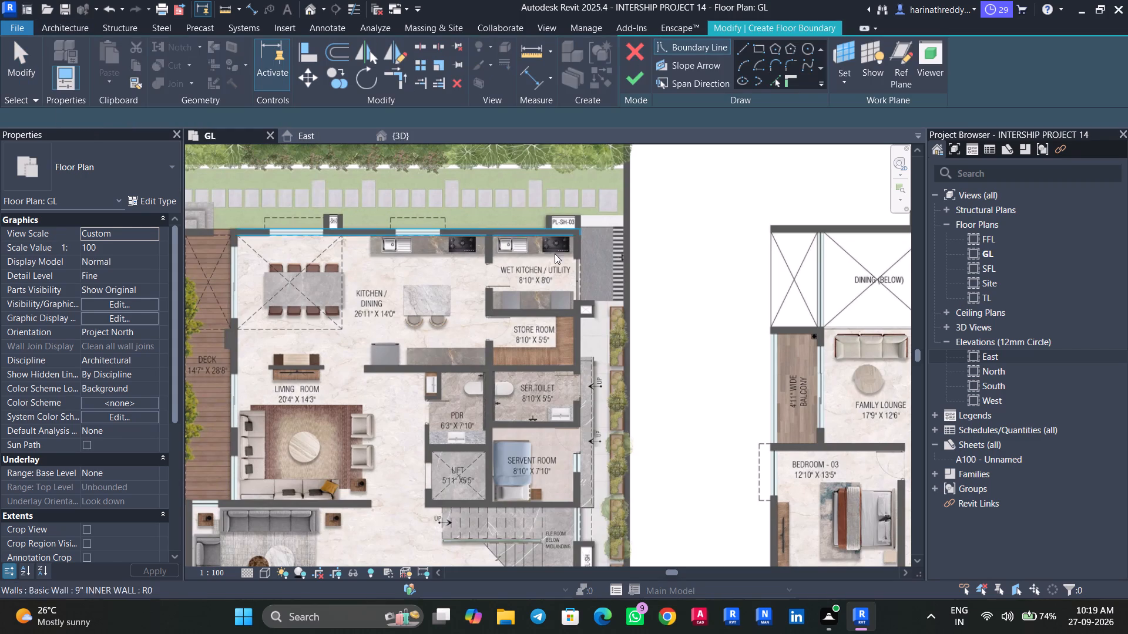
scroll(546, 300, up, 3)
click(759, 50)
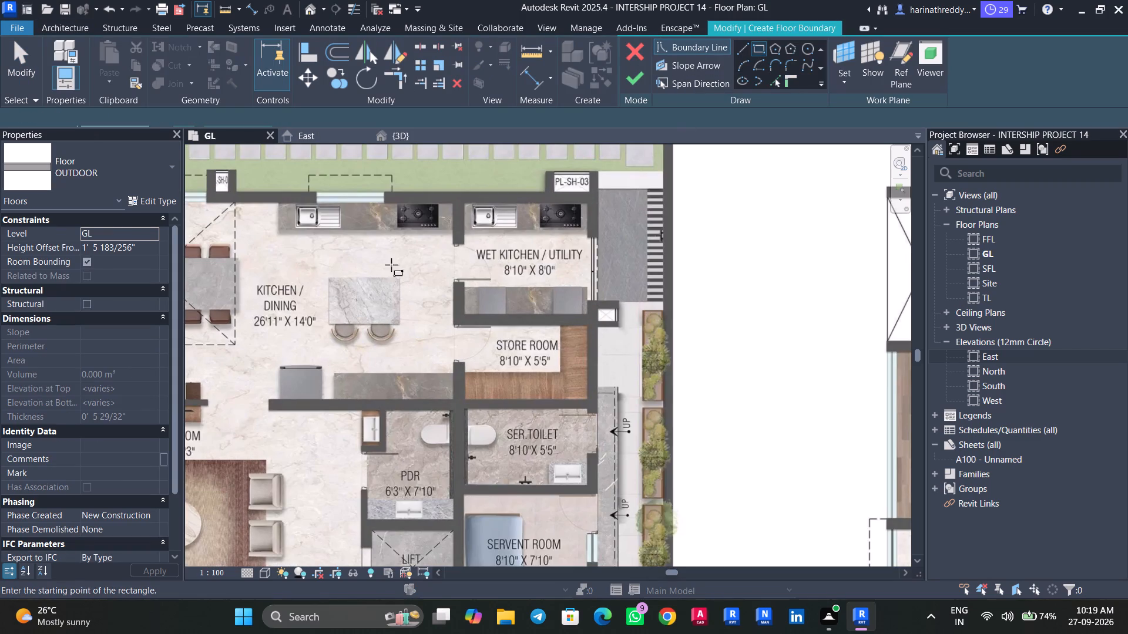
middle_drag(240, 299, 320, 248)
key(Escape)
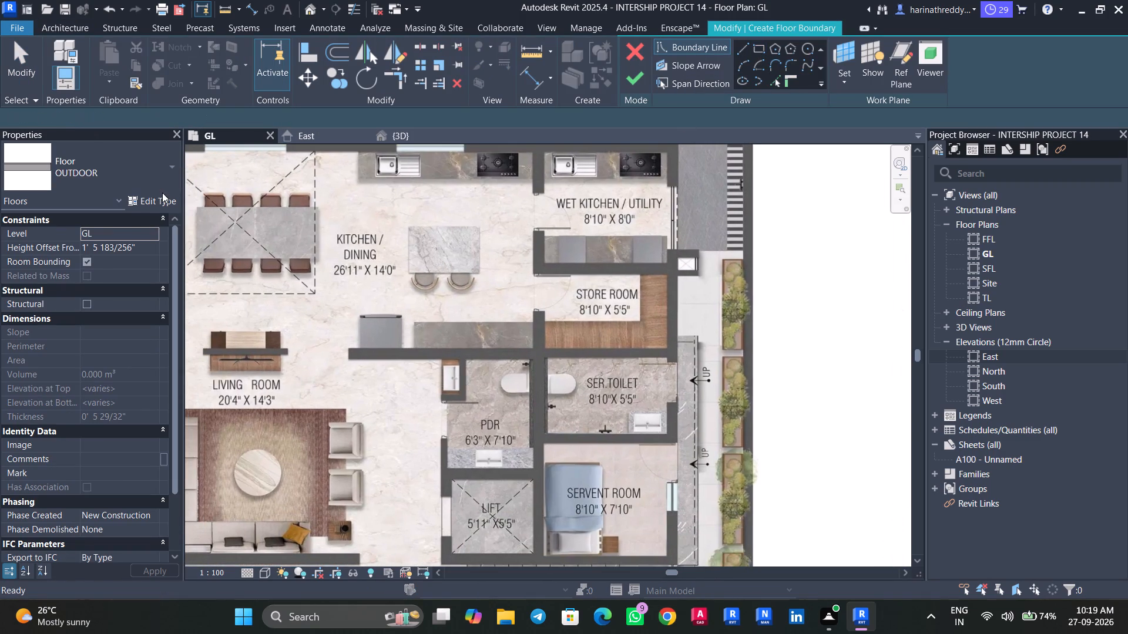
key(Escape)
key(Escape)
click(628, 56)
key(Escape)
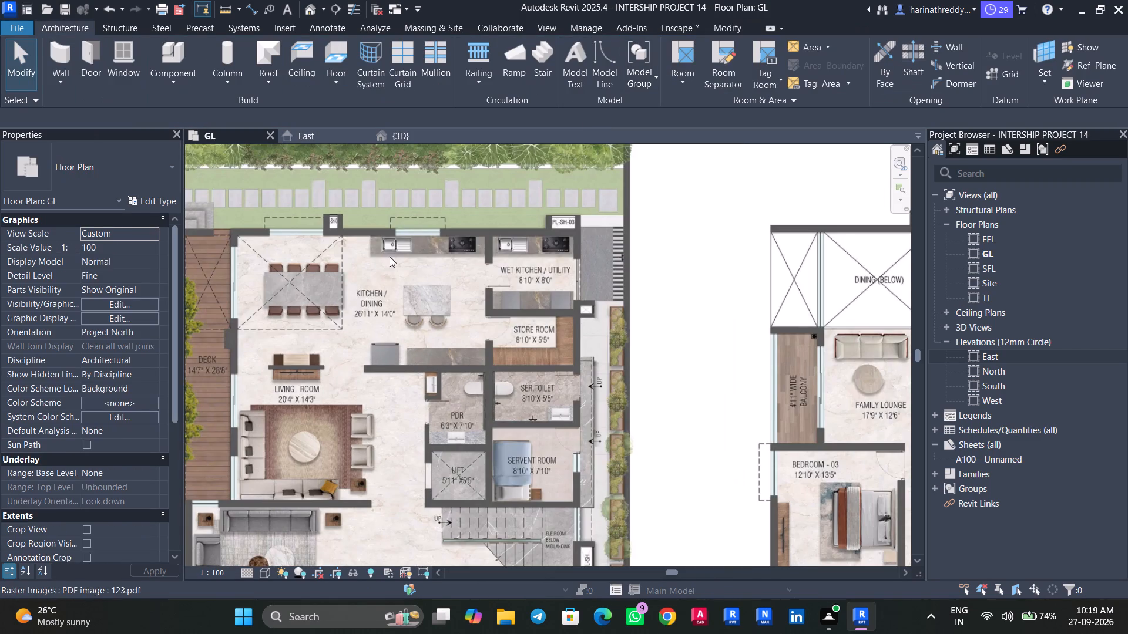
Duplicate the OUTDOOR type of the main interior floor as "inner main" and apply it to that floor.
key(Tab)
click(379, 274)
click(155, 201)
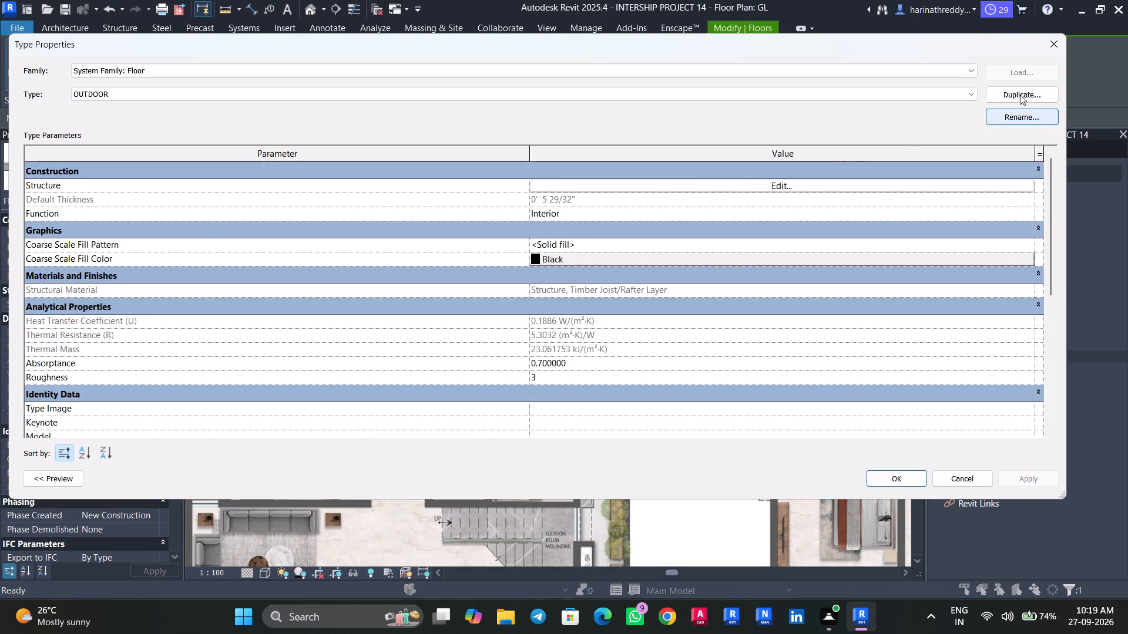
click(1020, 95)
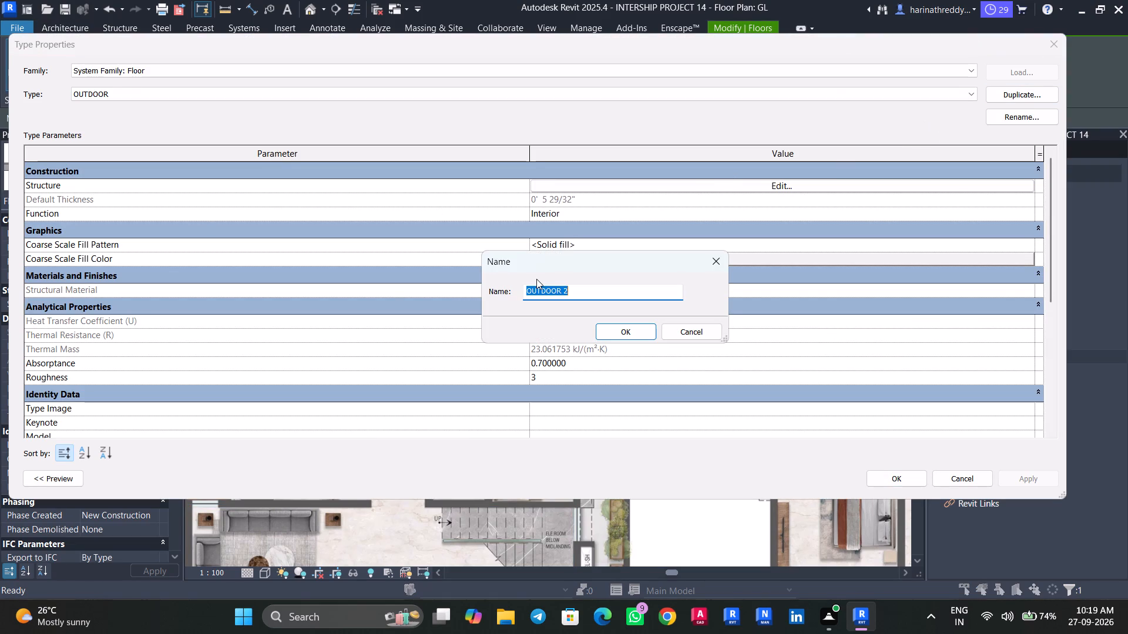
text(inner main)
click(612, 334)
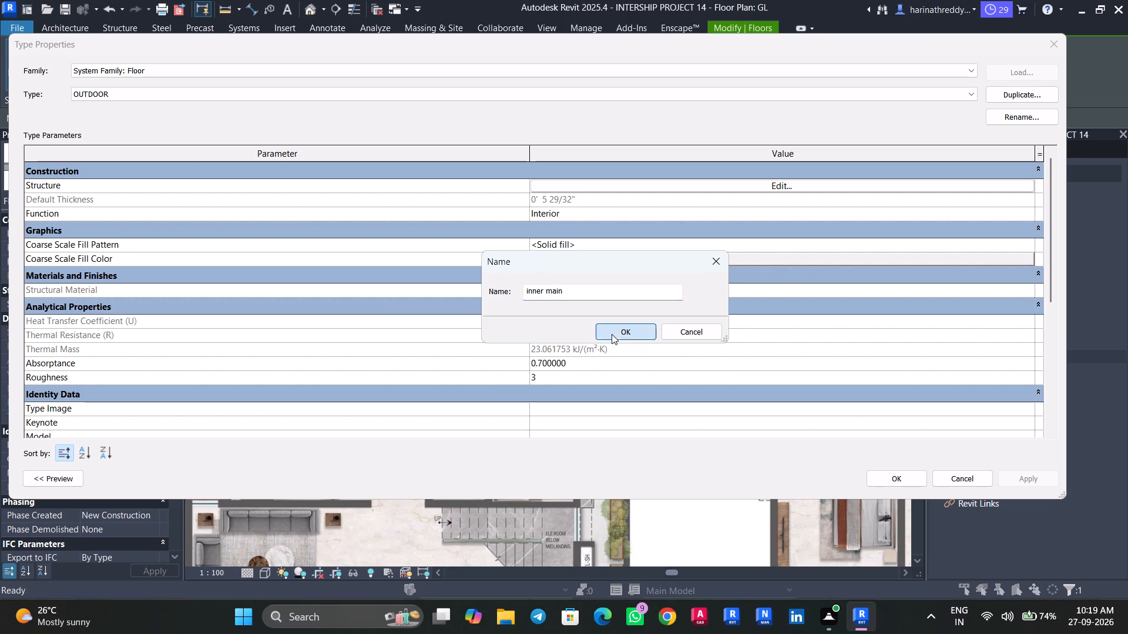
click(926, 477)
key(Escape)
click(377, 319)
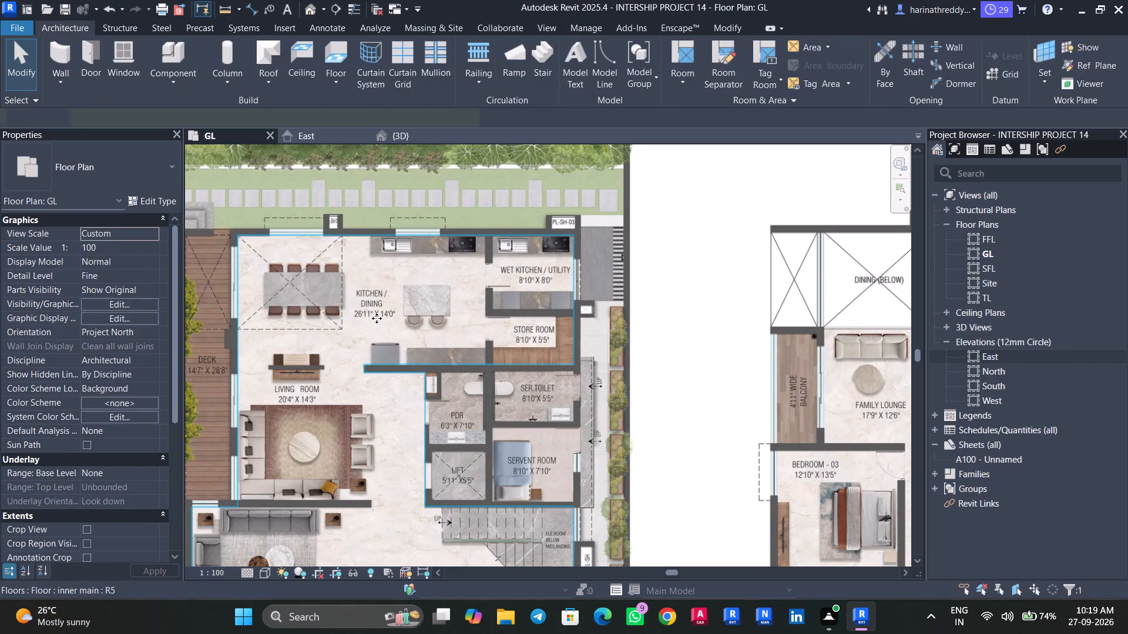
key(Escape)
Start a new architectural floor on level GL with a new type named TOILET, duplicated from OUTDOOR.
scroll(461, 409, up, 5)
middle_drag(459, 410, 446, 324)
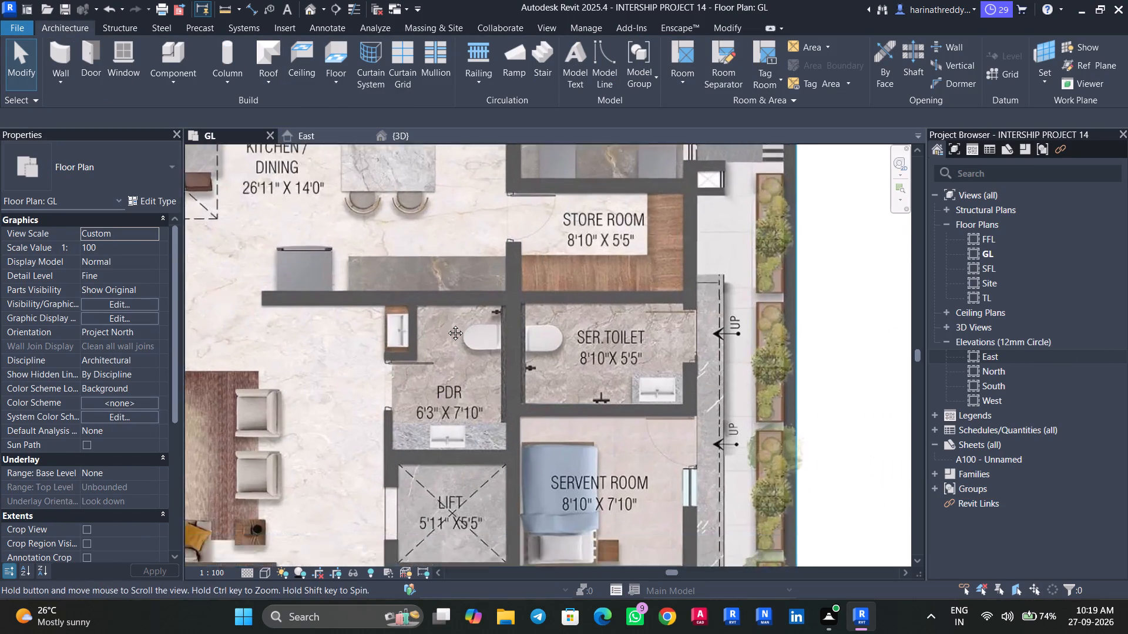
middle_drag(446, 324, 427, 230)
click(327, 88)
click(362, 111)
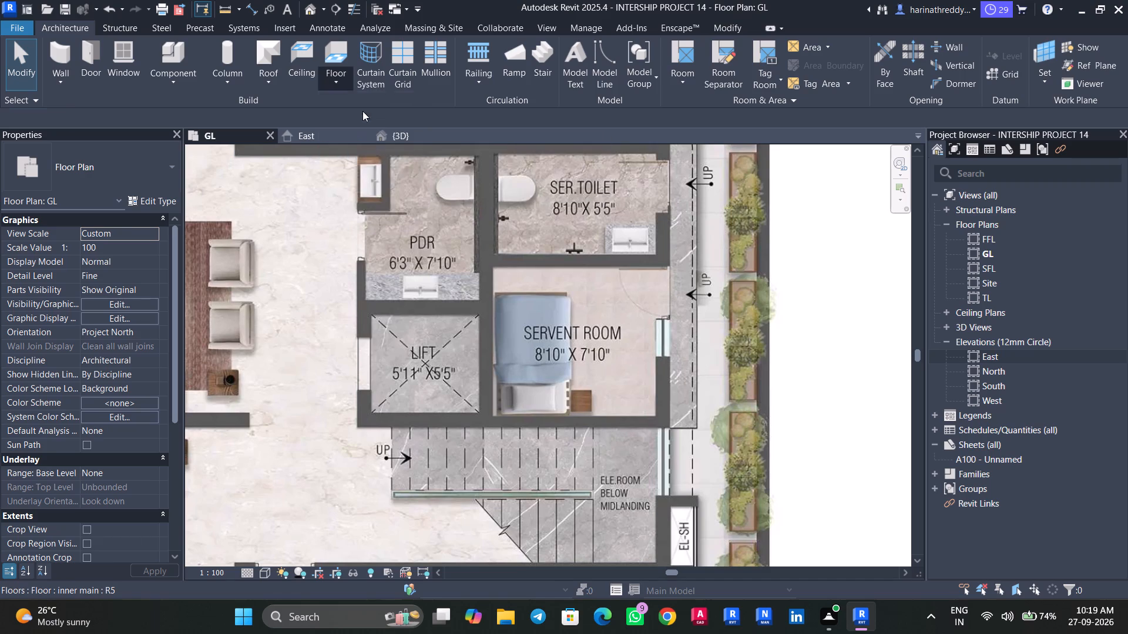
middle_drag(419, 264, 432, 309)
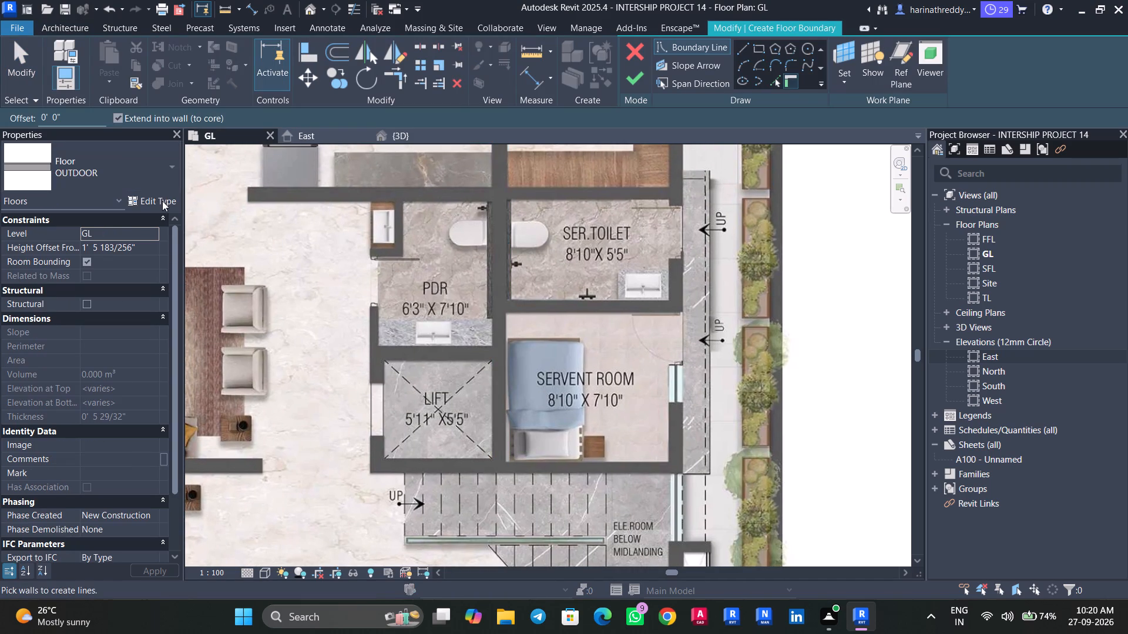
click(156, 200)
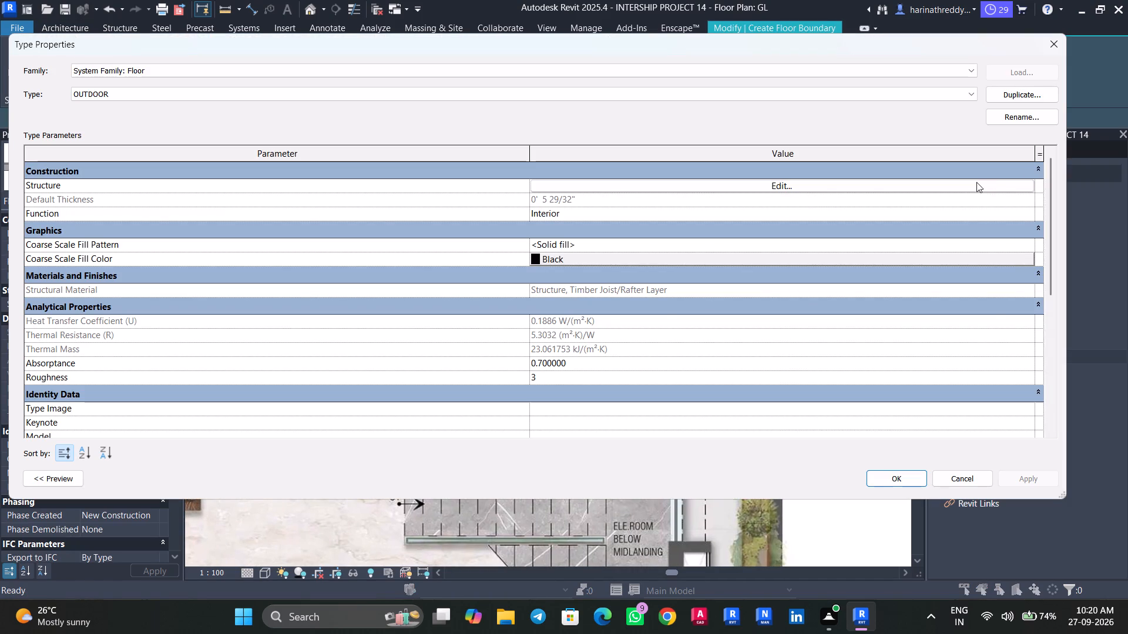
click(1055, 100)
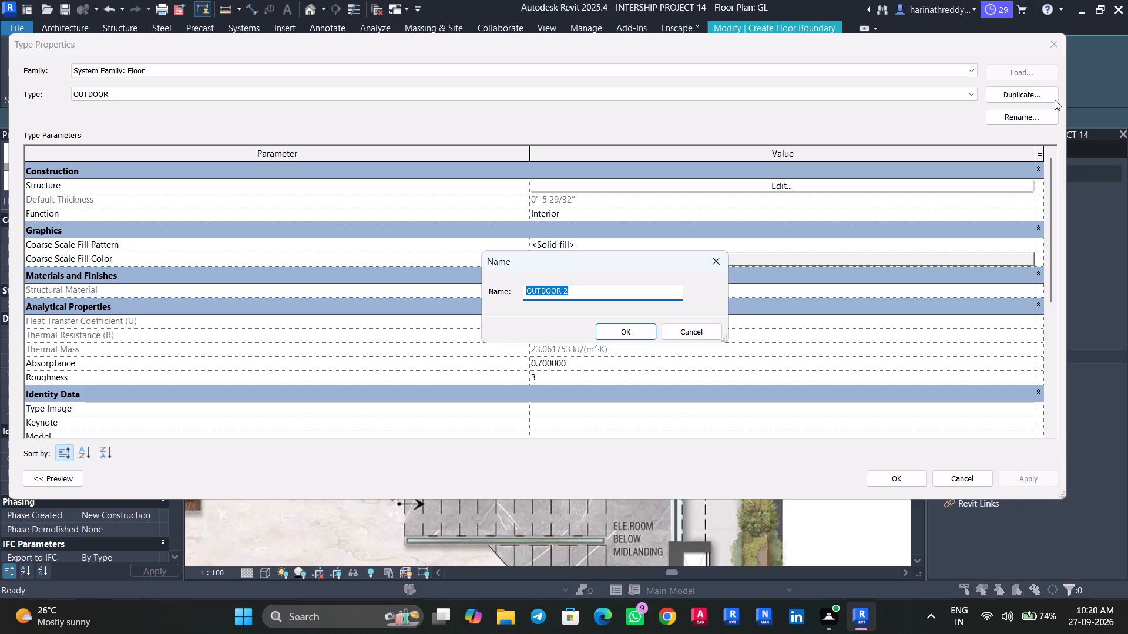
text(TOILET)
key(Return)
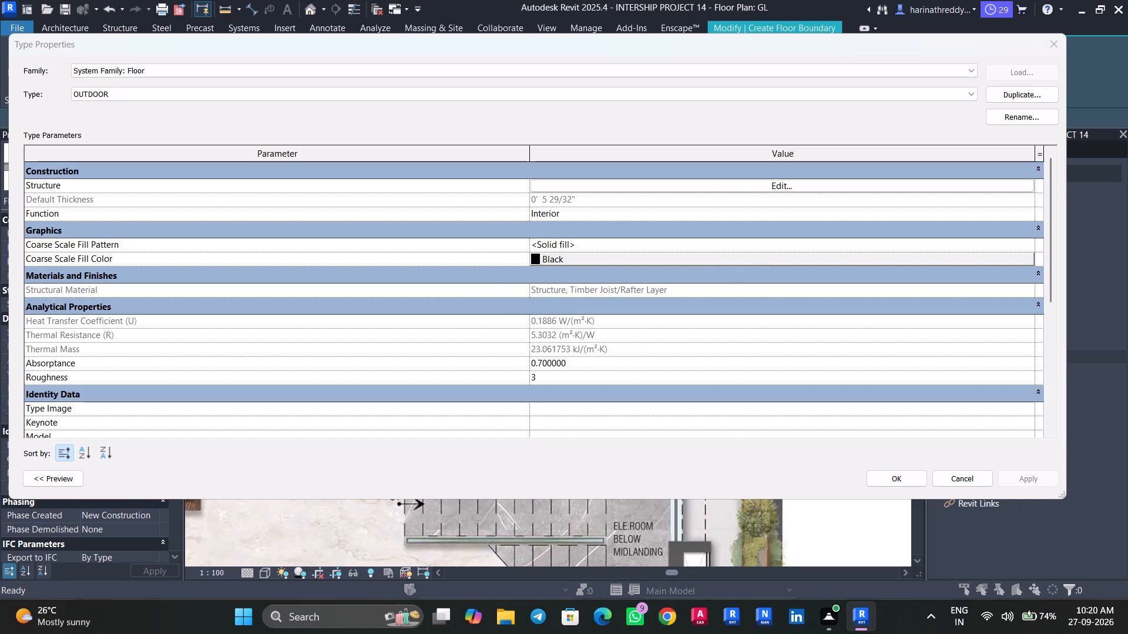
click(905, 480)
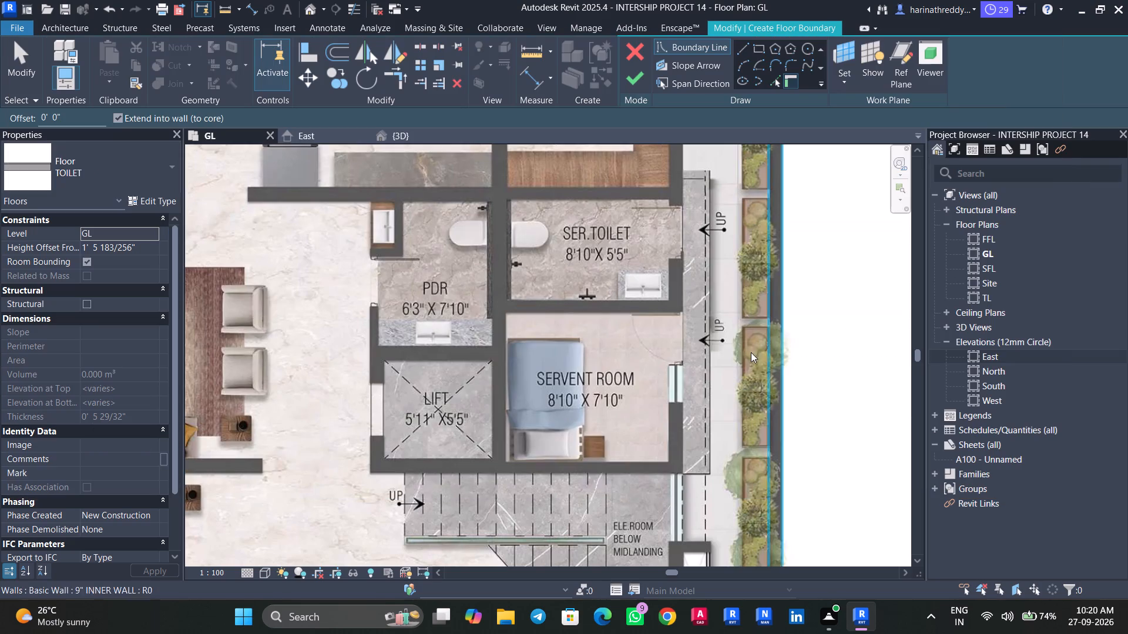
Sketch a rectangular floor boundary along the inner wall faces of the SER.TOILET room.
click(758, 50)
scroll(399, 229, up, 5)
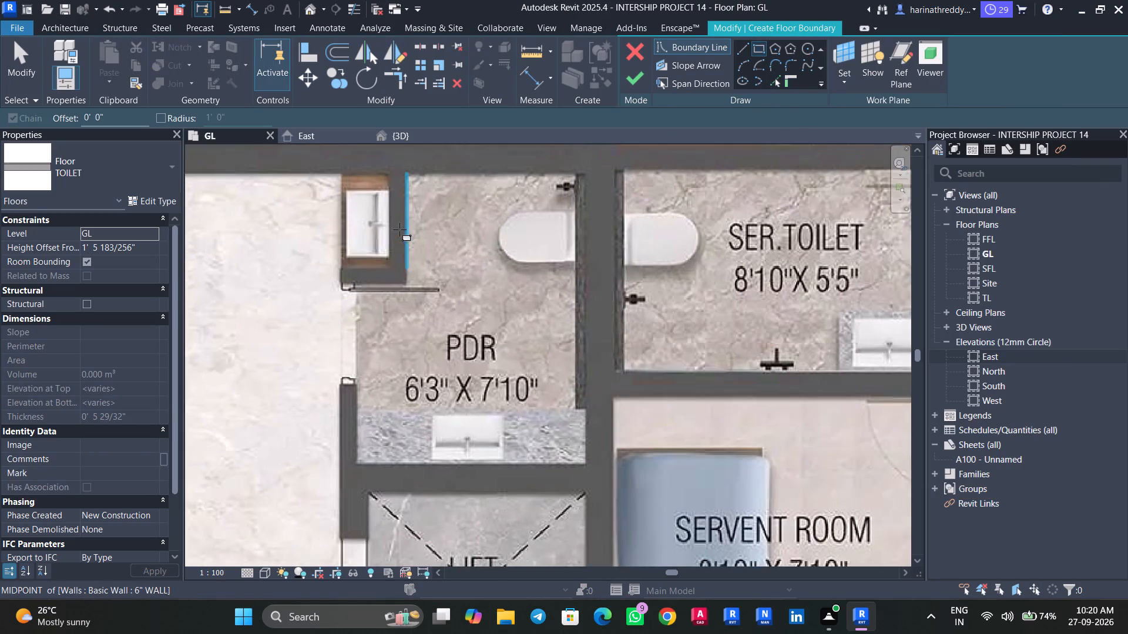
middle_drag(422, 276, 437, 300)
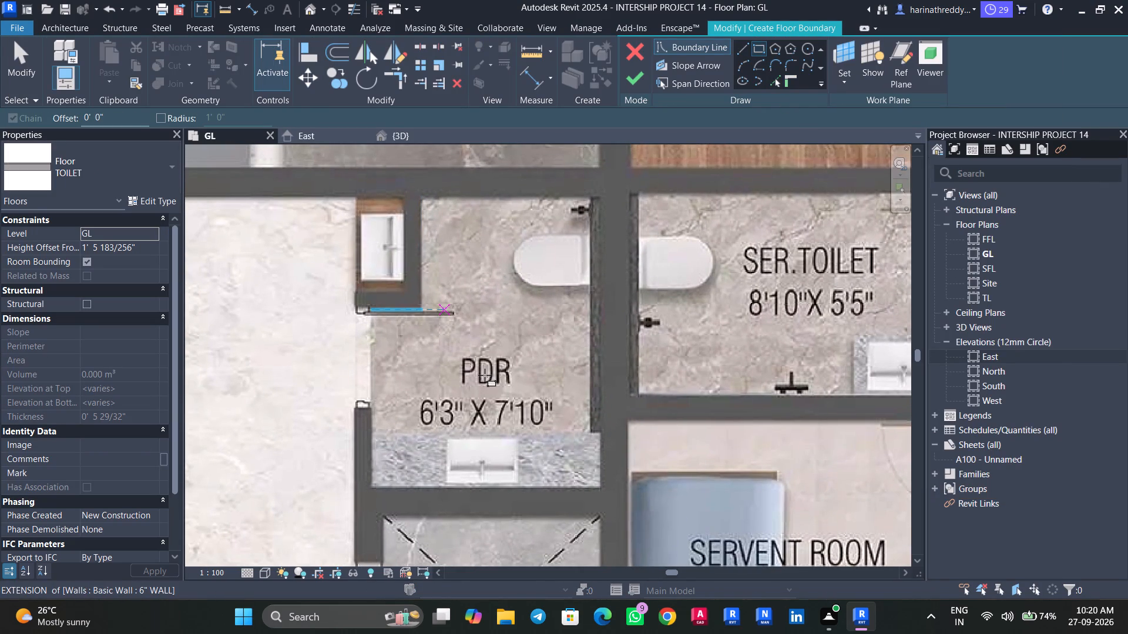
middle_drag(720, 331, 517, 374)
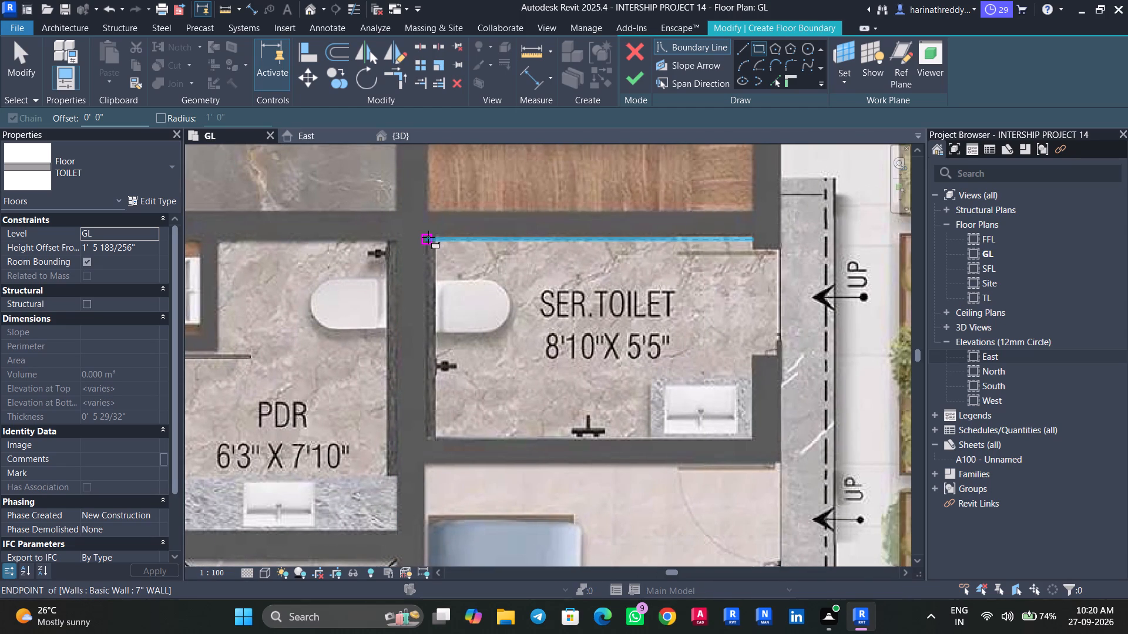
click(429, 237)
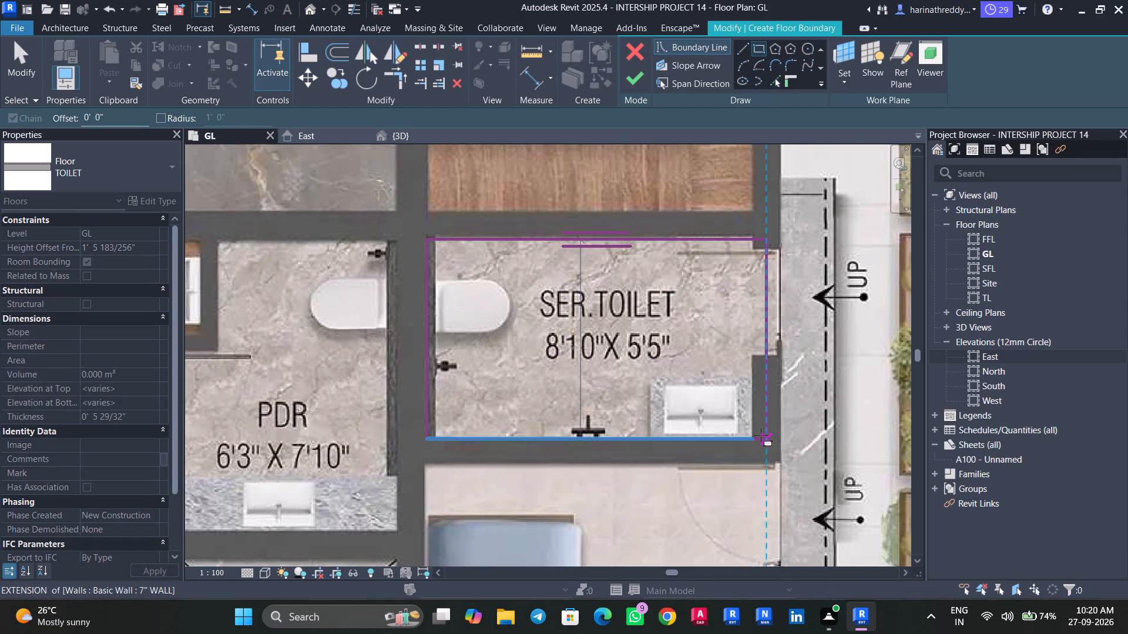
click(749, 436)
key(Escape)
key(Escape)
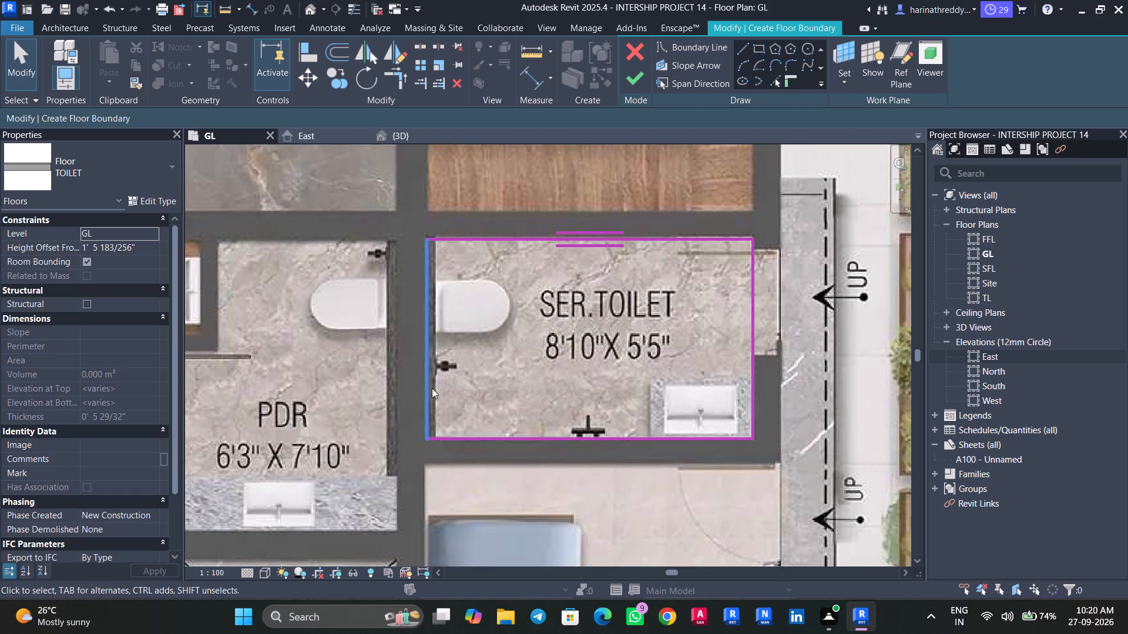
Sketch a closed line boundary along the PDR room's inner wall faces, stepping around the washbasin niche beside its entrance.
middle_drag(456, 383, 605, 383)
click(744, 48)
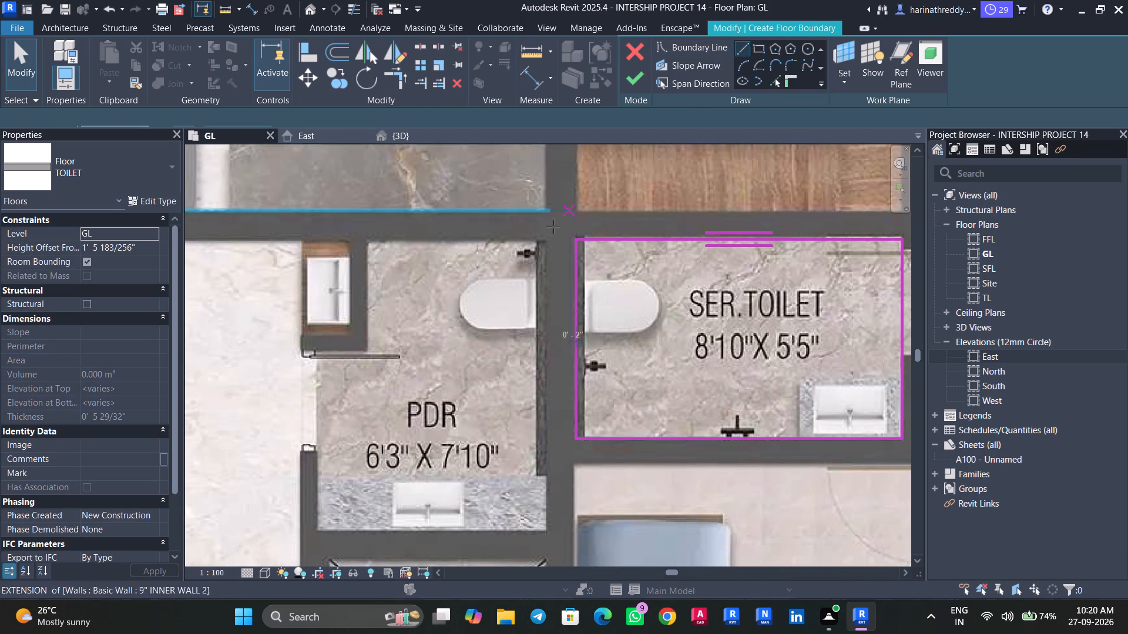
click(548, 238)
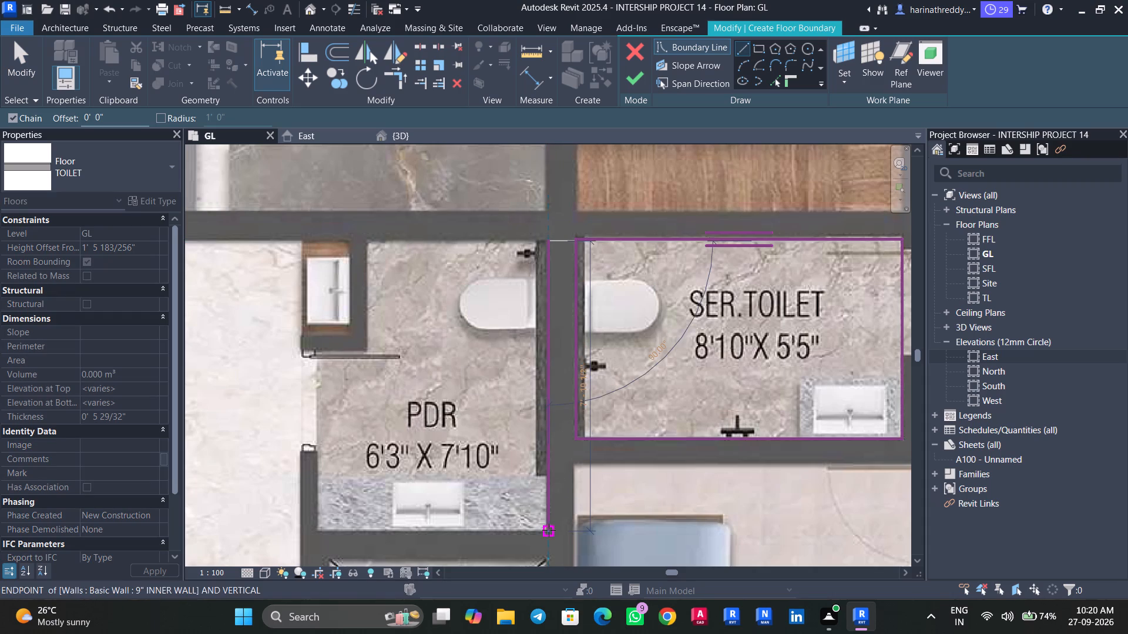
click(549, 530)
click(321, 531)
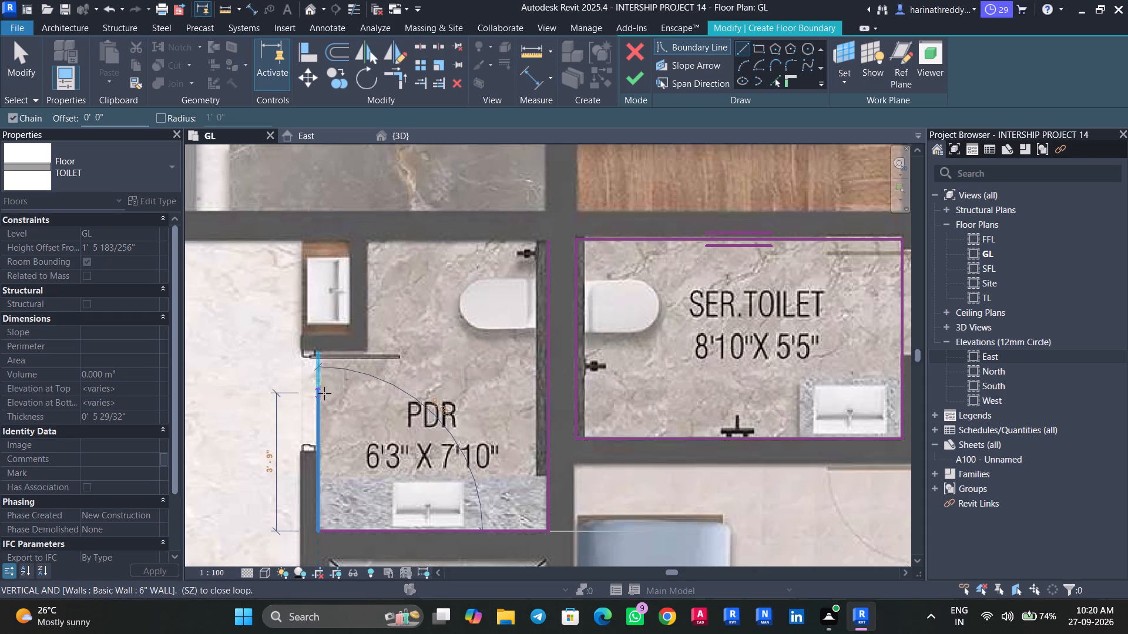
click(320, 349)
click(372, 355)
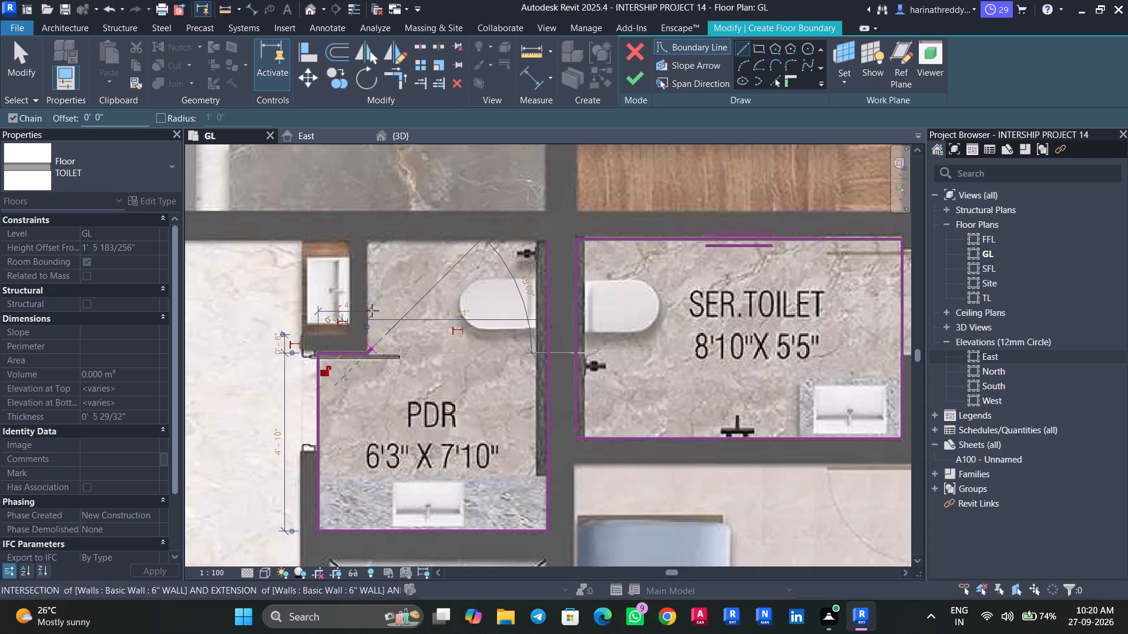
click(370, 243)
click(551, 243)
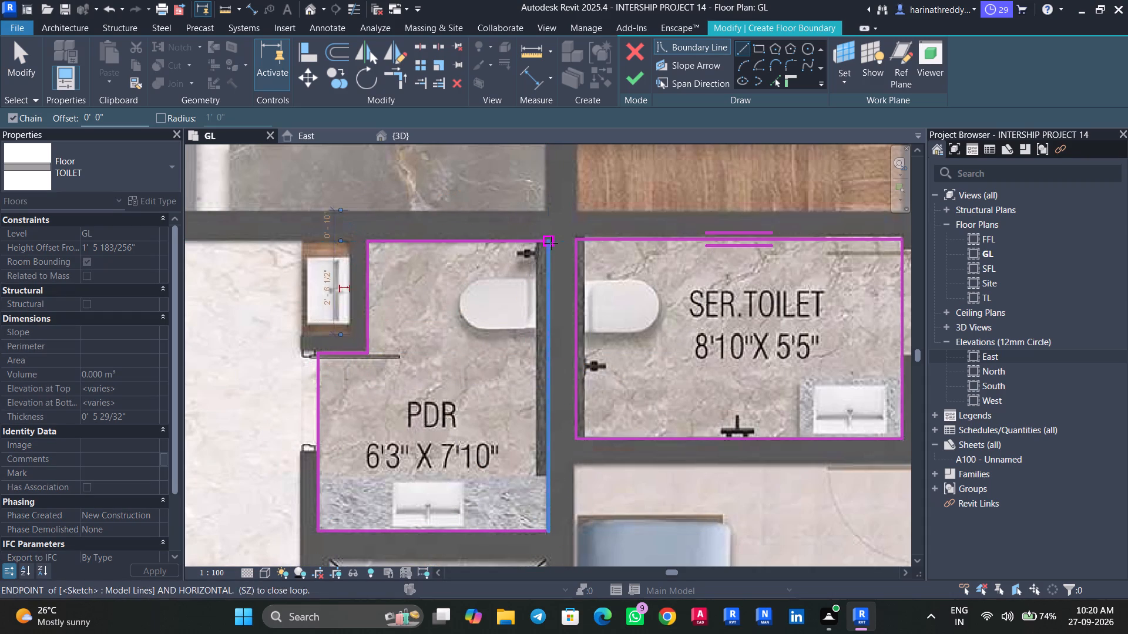
key(Escape)
key(Escape)
Set the toilet floor's height offset from level GL to 550 mm.
middle_drag(344, 423, 402, 417)
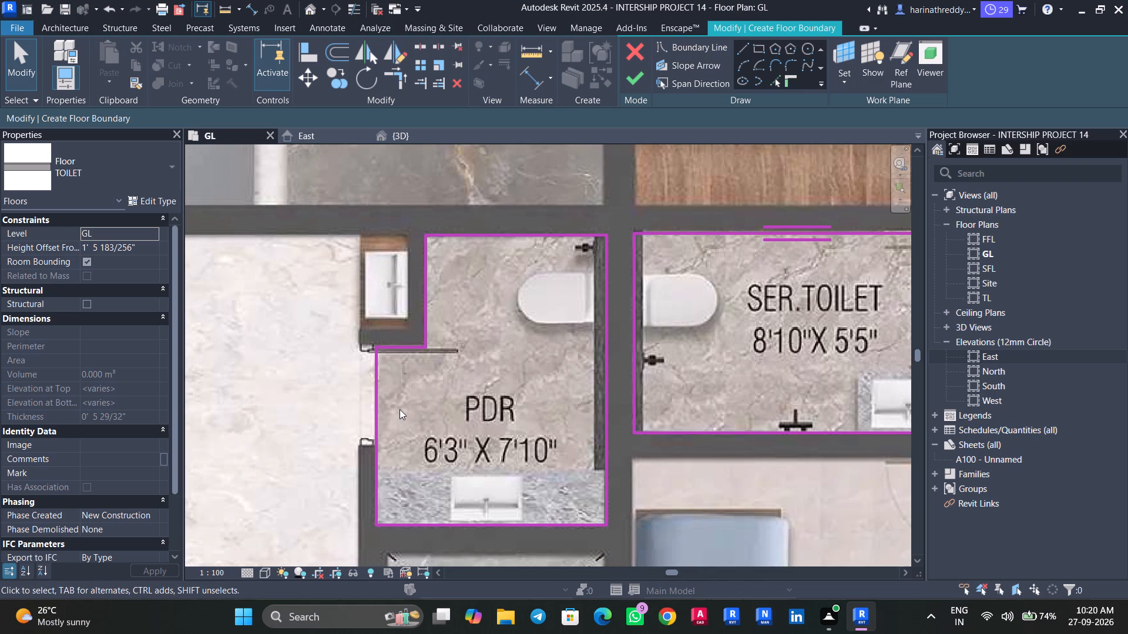
click(145, 246)
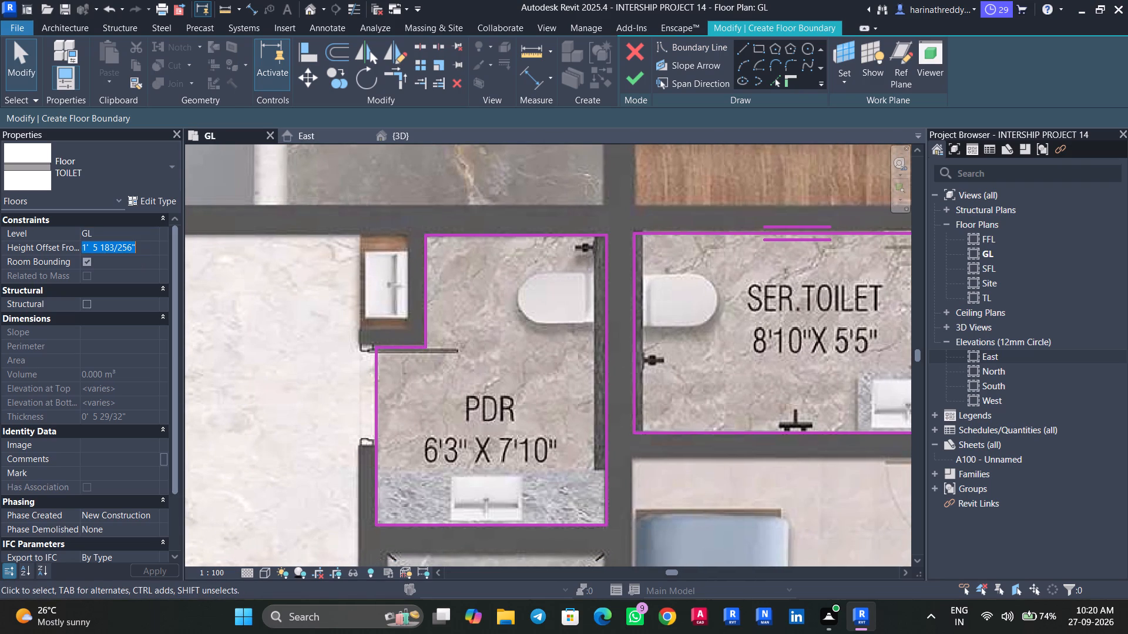
drag(145, 246, 64, 247)
text(550)
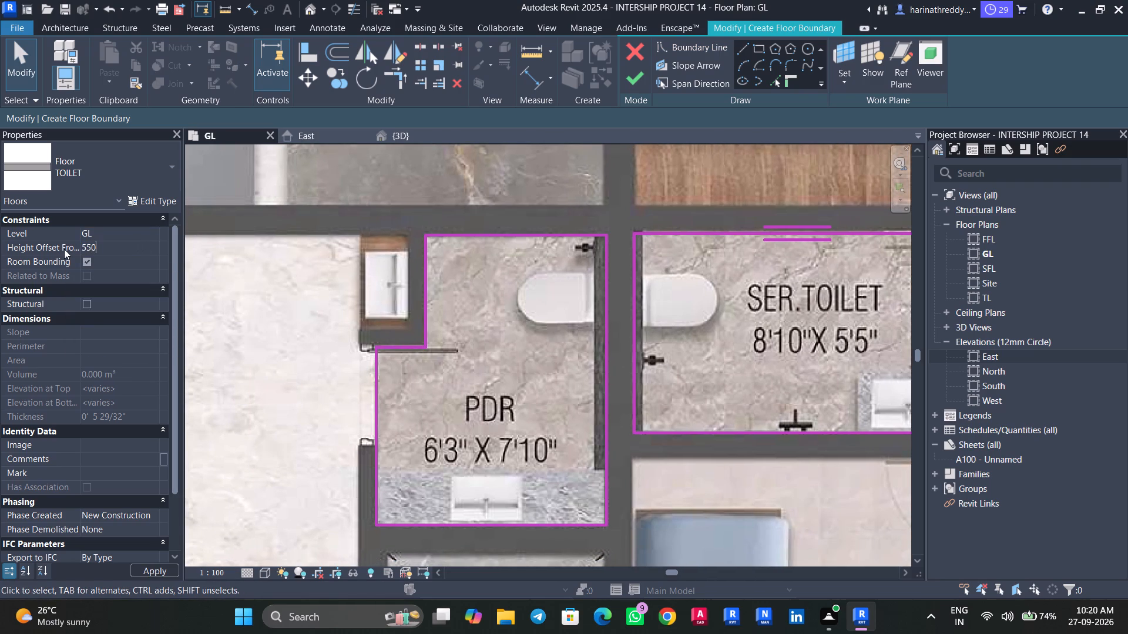
text(MM)
key(Return)
Finish the TOILET floor sketch for the servant toilet and powder room.
click(640, 78)
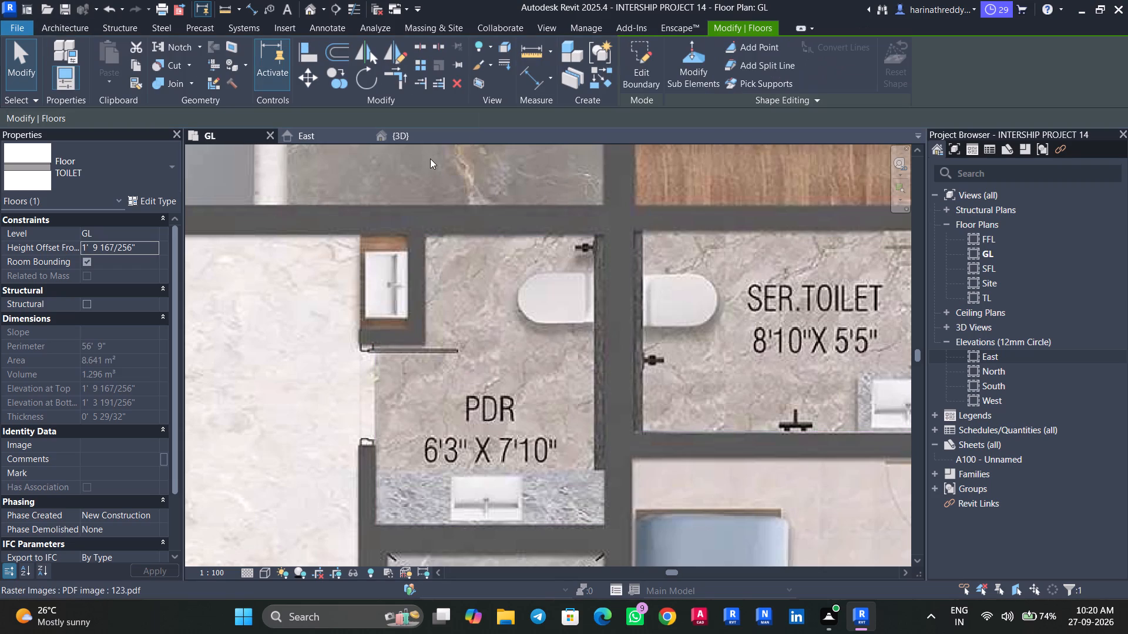
Examine the house's ground-floor slabs and rooms in the 3D view from several angles.
click(439, 136)
key(Escape)
key(Escape)
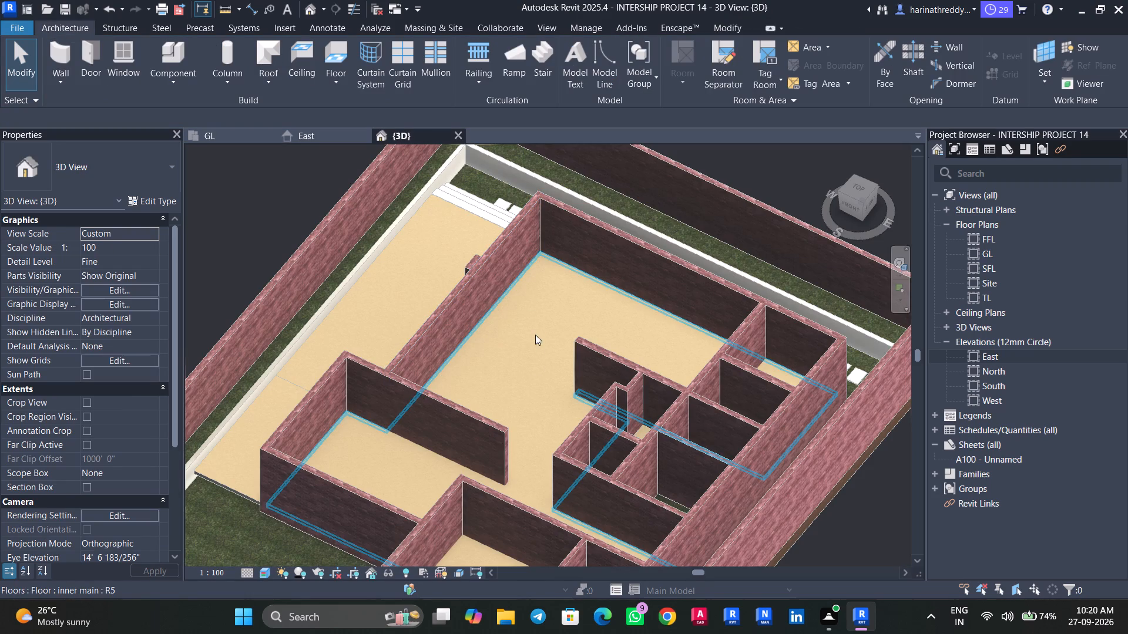
shift+middle_drag(530, 373, 734, 342)
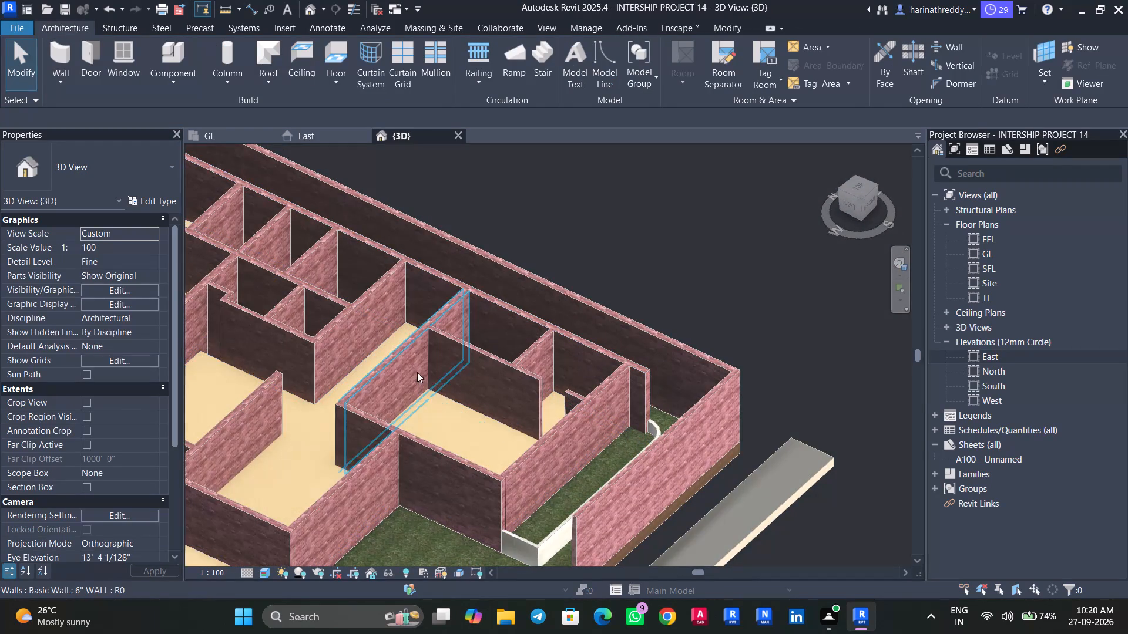
shift+scroll(414, 359, down, 1)
shift+middle_drag(412, 375, 420, 546)
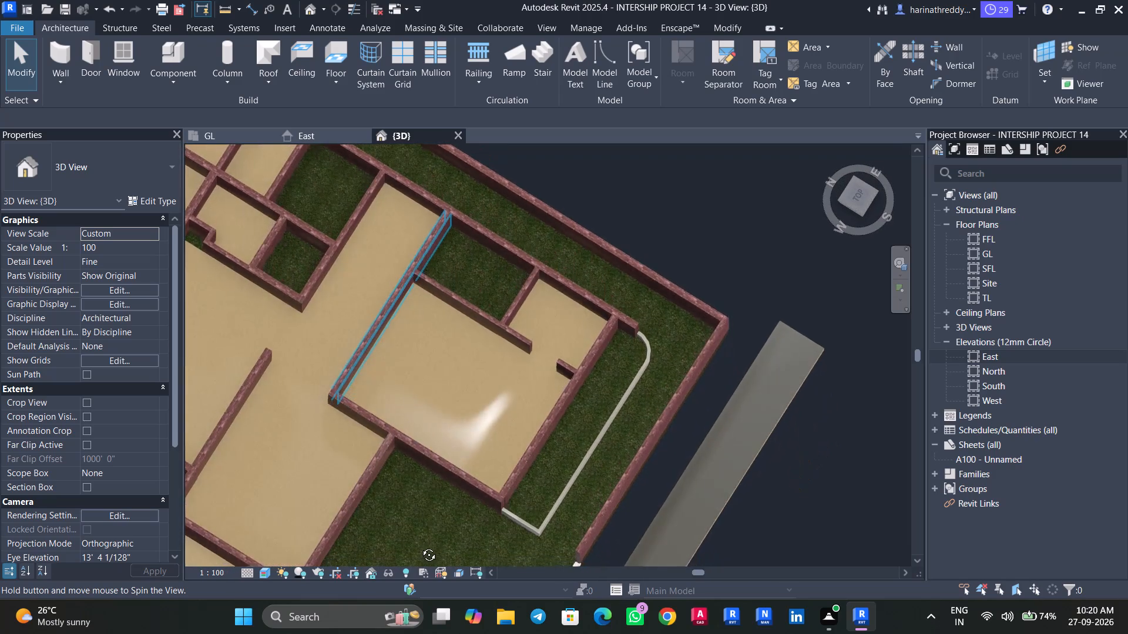
shift+middle_drag(420, 546, 421, 546)
Start a new architectural floor in the GL plan with a new type named SERVENT ROOM, duplicated from TOILET.
click(236, 134)
scroll(462, 328, down, 7)
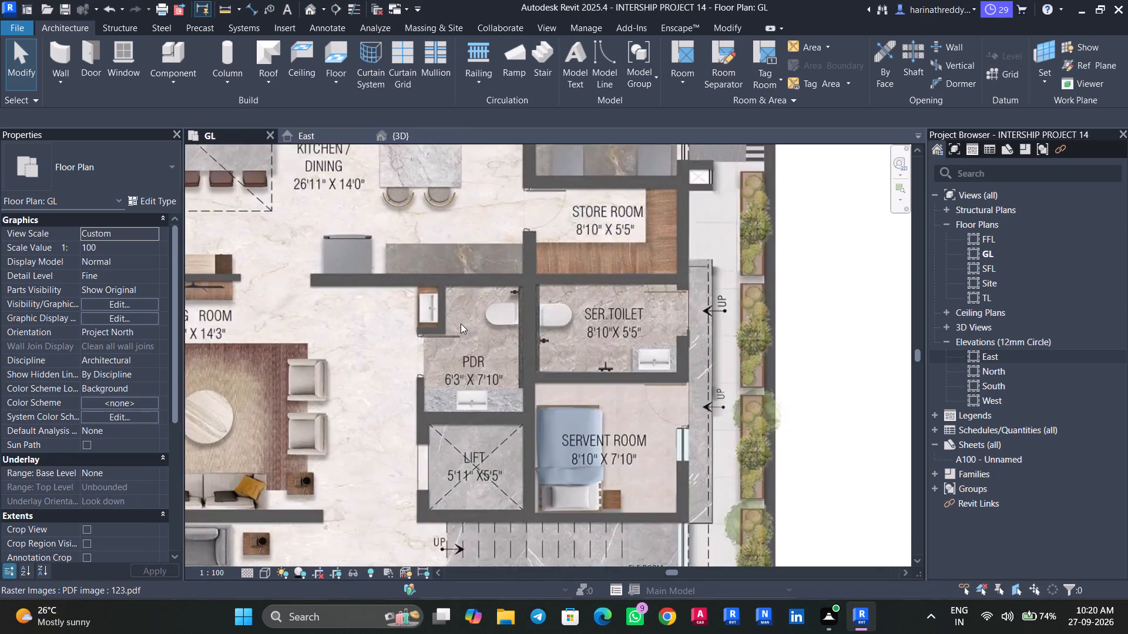
middle_drag(534, 402, 405, 252)
click(330, 83)
click(350, 119)
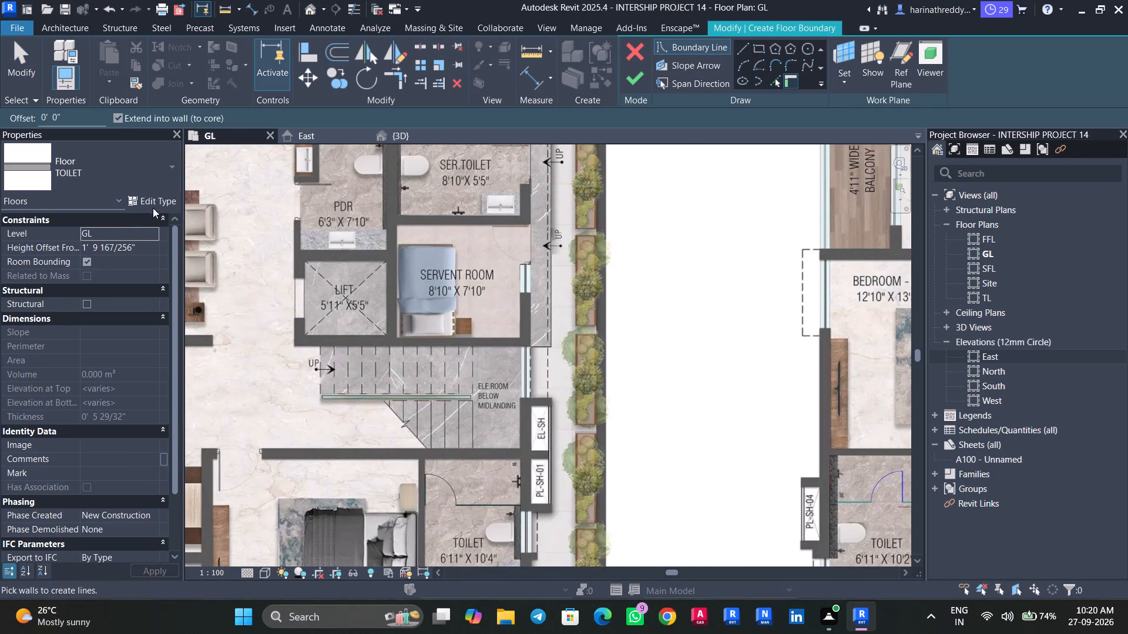
click(150, 202)
click(1007, 95)
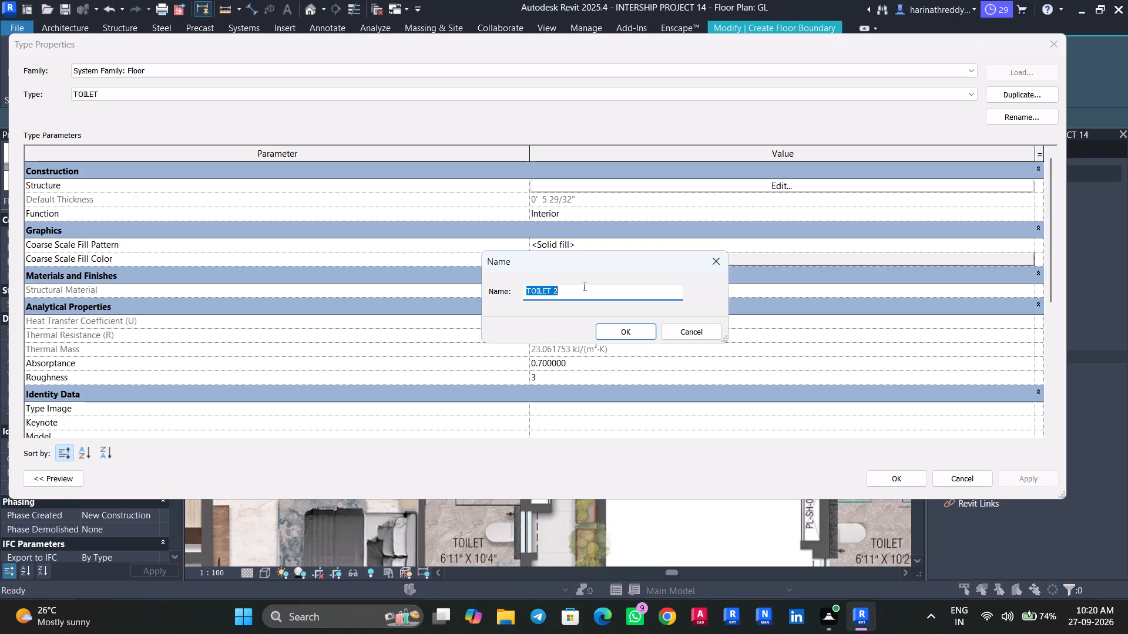
text(SERVENT ROOM)
key(Return)
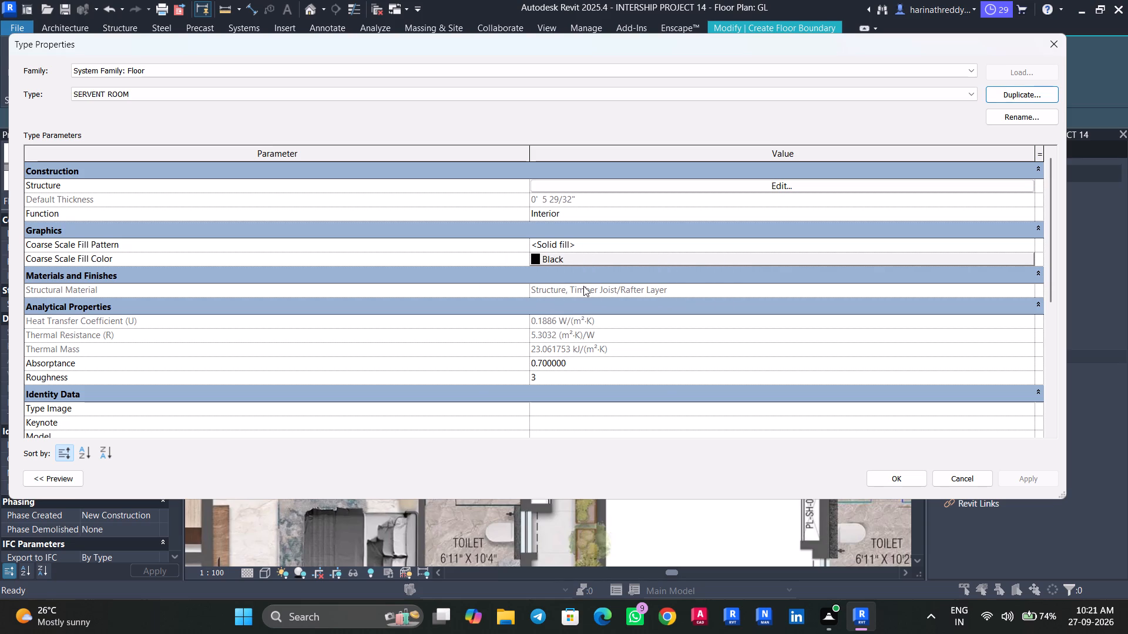
click(877, 478)
Sketch a rectangular floor boundary around the SERVENT ROOM, running to the outer face of its window-side wall.
middle_drag(475, 328, 609, 403)
scroll(604, 383, up, 4)
click(755, 51)
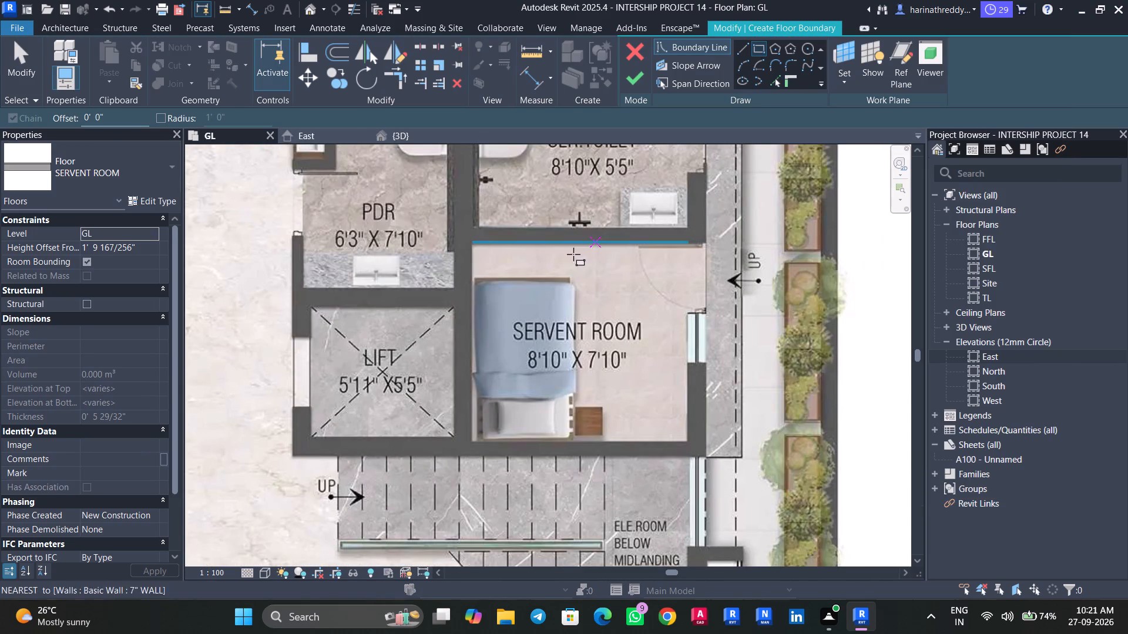
click(474, 246)
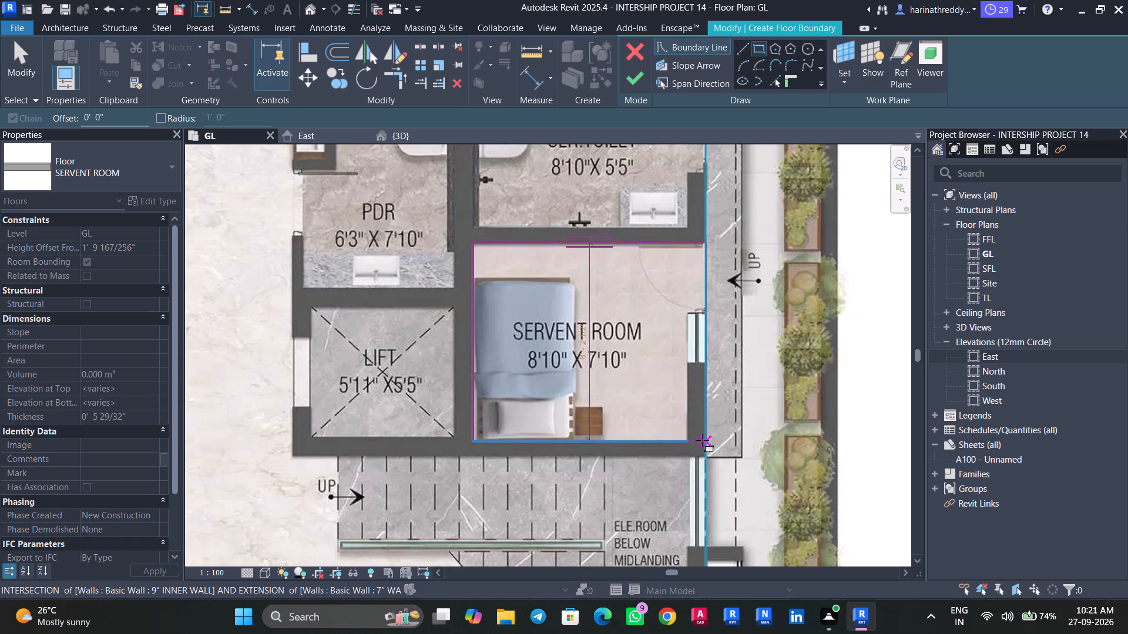
scroll(701, 441, up, 6)
scroll(701, 441, down, 3)
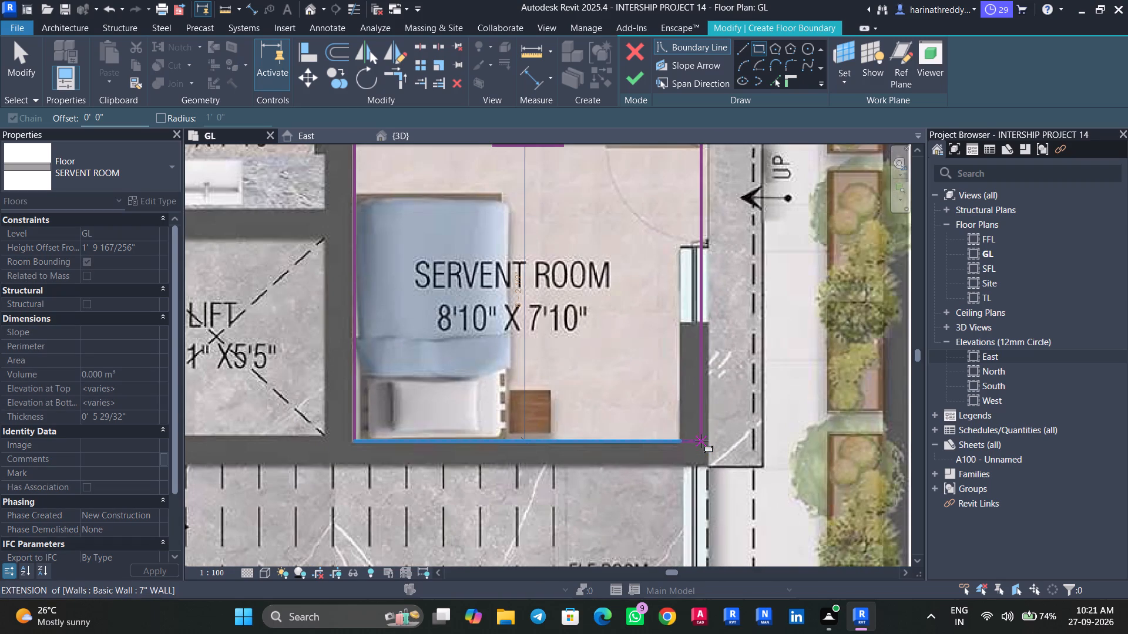
click(705, 440)
key(Escape)
key(Escape)
Shift the boundary's window-side line slightly inward from the outer wall face and finish the servant room floor.
scroll(560, 383, down, 2)
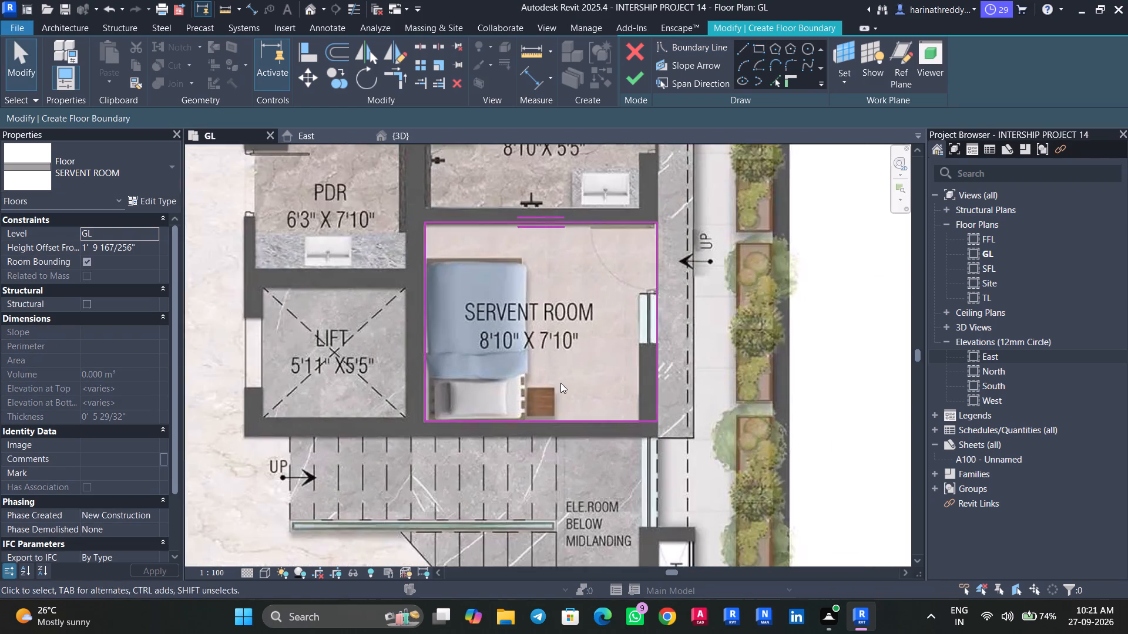
scroll(560, 383, down, 2)
middle_drag(563, 382, 666, 408)
key(Escape)
key(Escape)
click(751, 348)
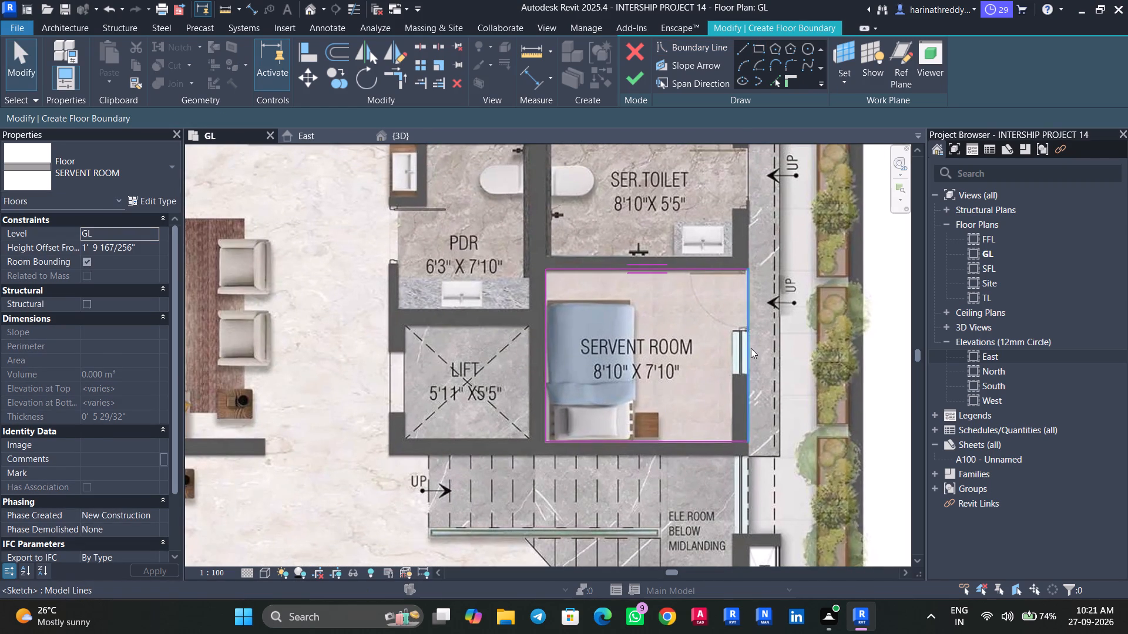
scroll(747, 351, up, 5)
drag(750, 343, 724, 338)
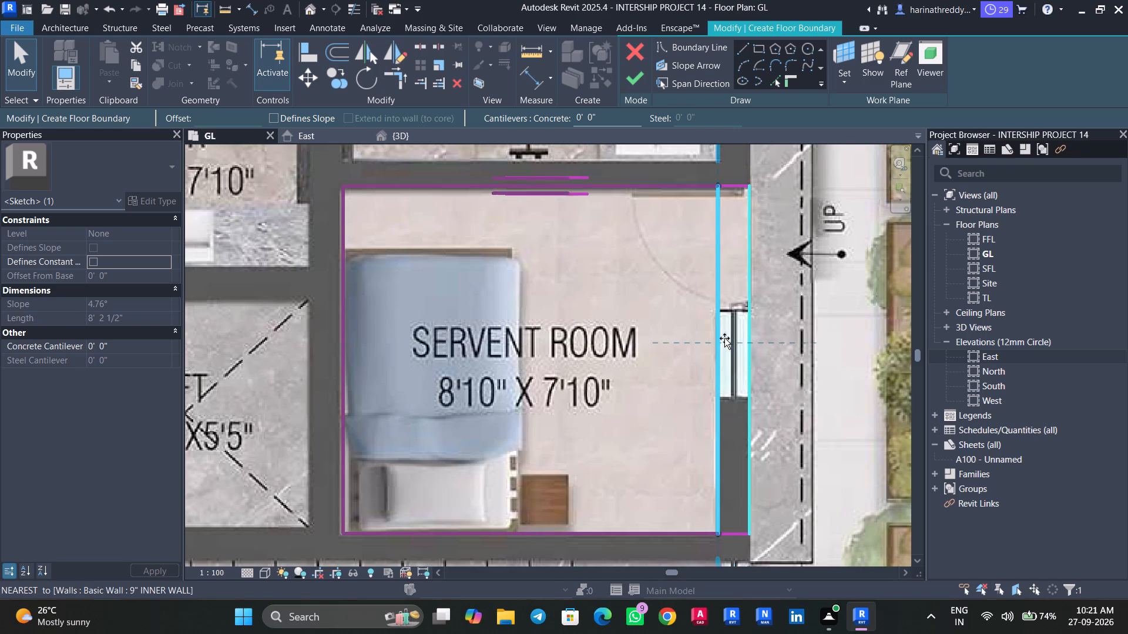
drag(724, 338, 741, 340)
key(Escape)
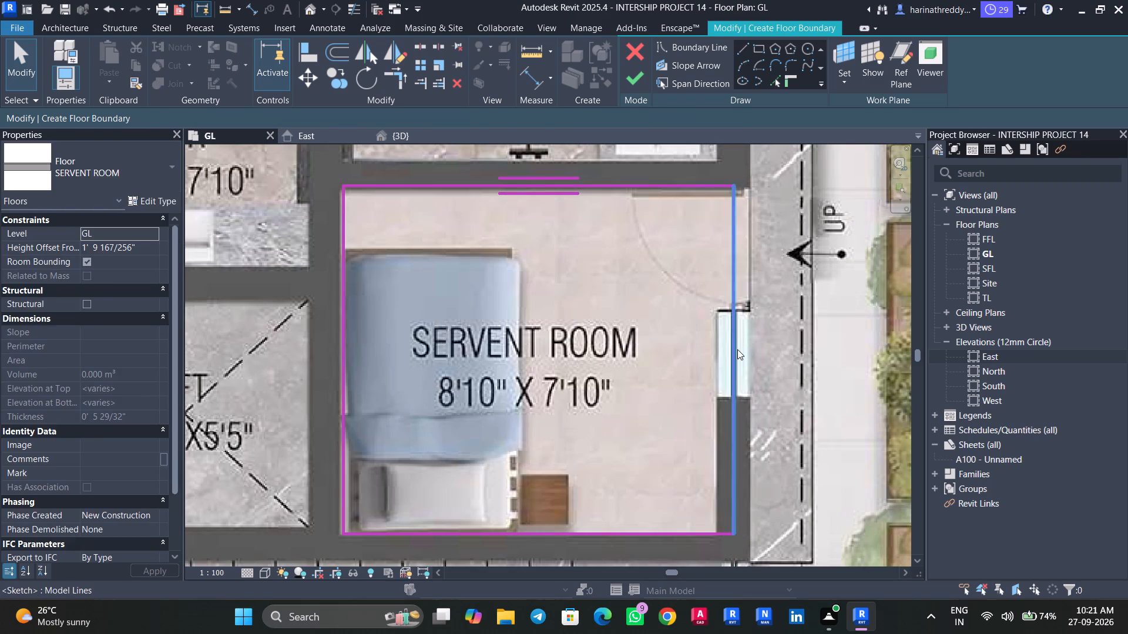
click(737, 349)
key(Right)
key(Right)
key(Right)
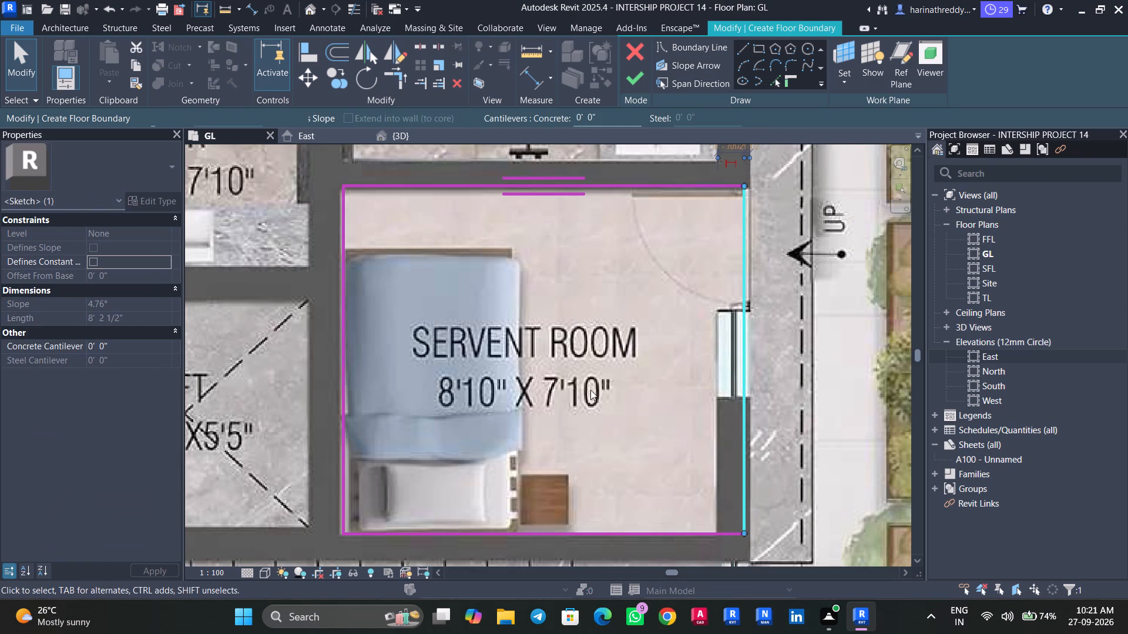
scroll(590, 390, down, 4)
middle_drag(598, 389, 638, 386)
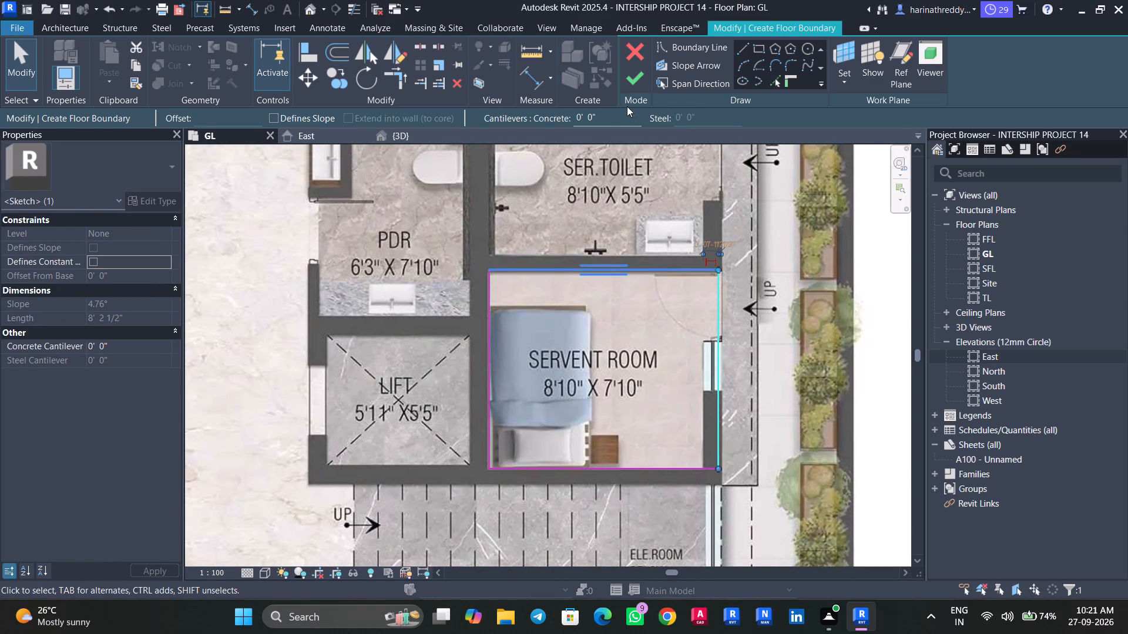
key(Escape)
click(636, 84)
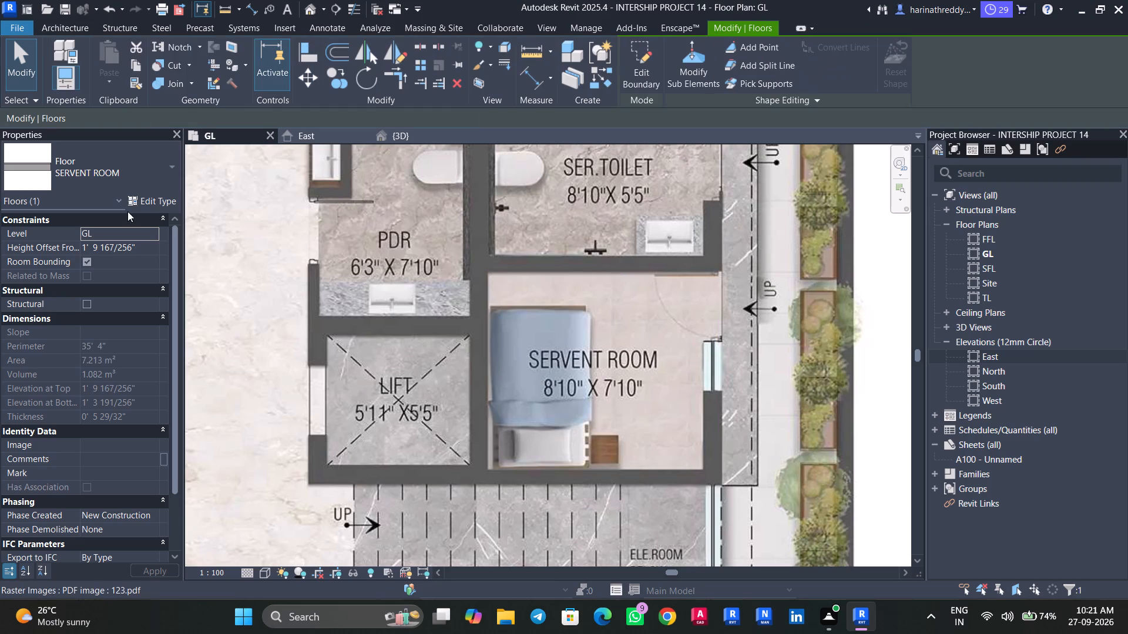
Duplicate the selected servant room floor's type as LIFT FLOOR.
click(143, 203)
click(978, 97)
click(997, 94)
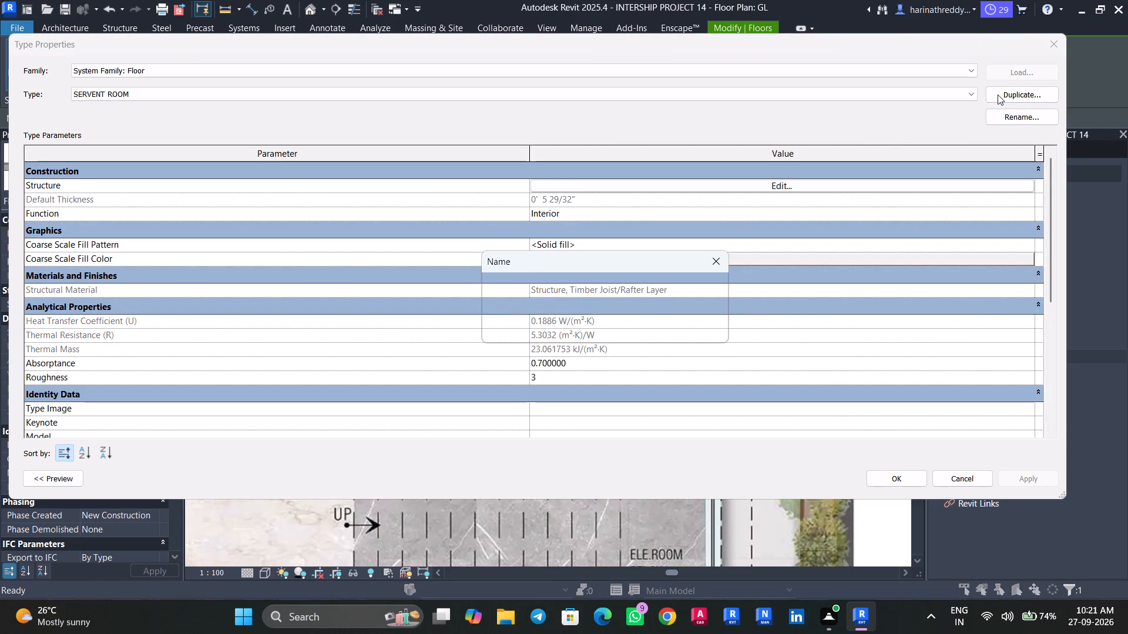
text(LIFT FLOOR)
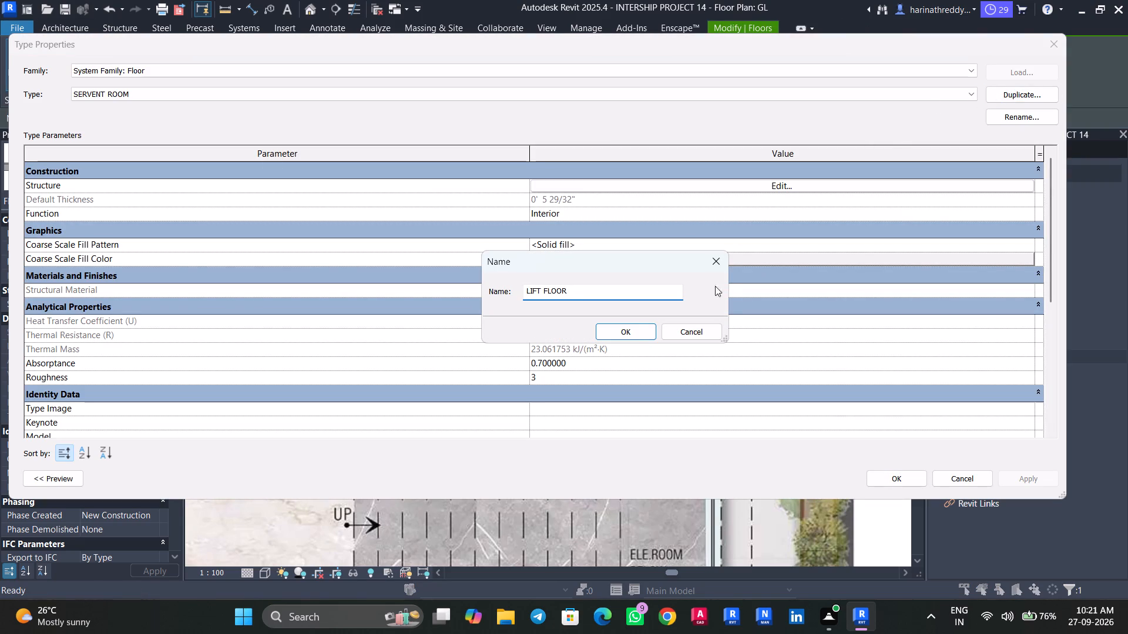
click(633, 335)
click(881, 474)
Start a new architectural floor in the GL plan using the LIFT FLOOR type.
scroll(396, 372, up, 1)
scroll(396, 372, down, 1)
scroll(397, 370, up, 2)
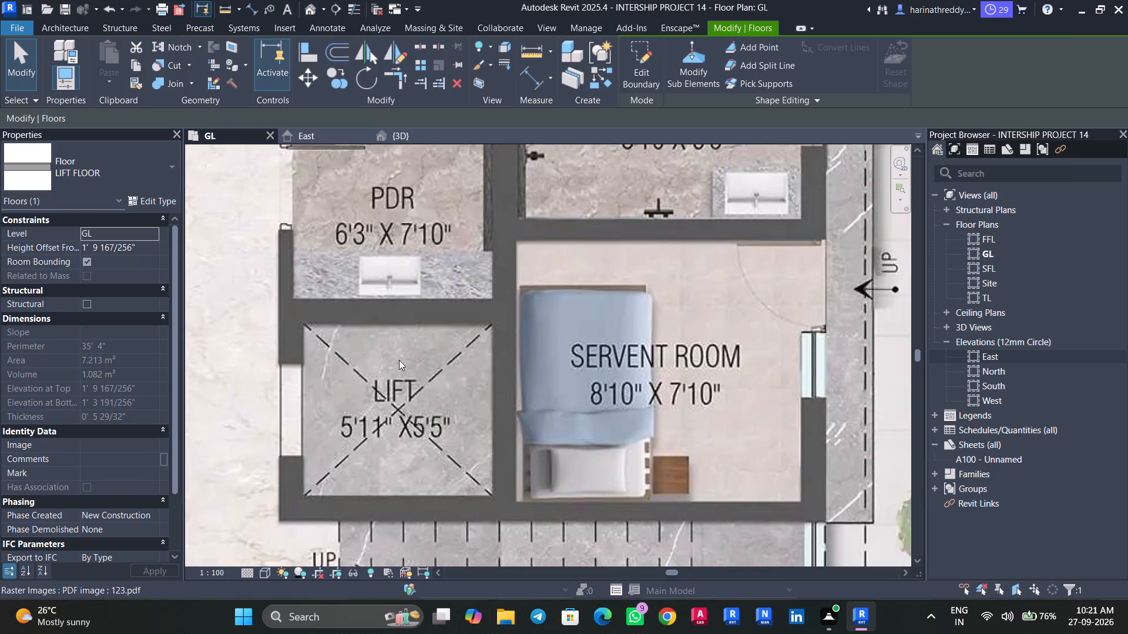
middle_drag(422, 369, 516, 345)
key(Escape)
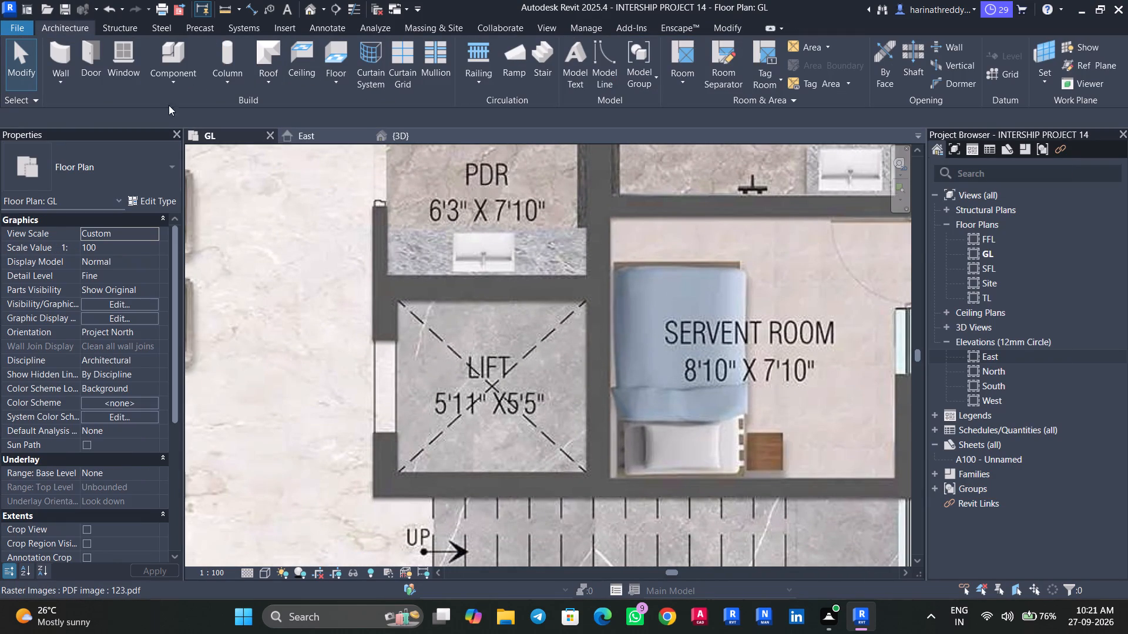
click(339, 89)
click(347, 99)
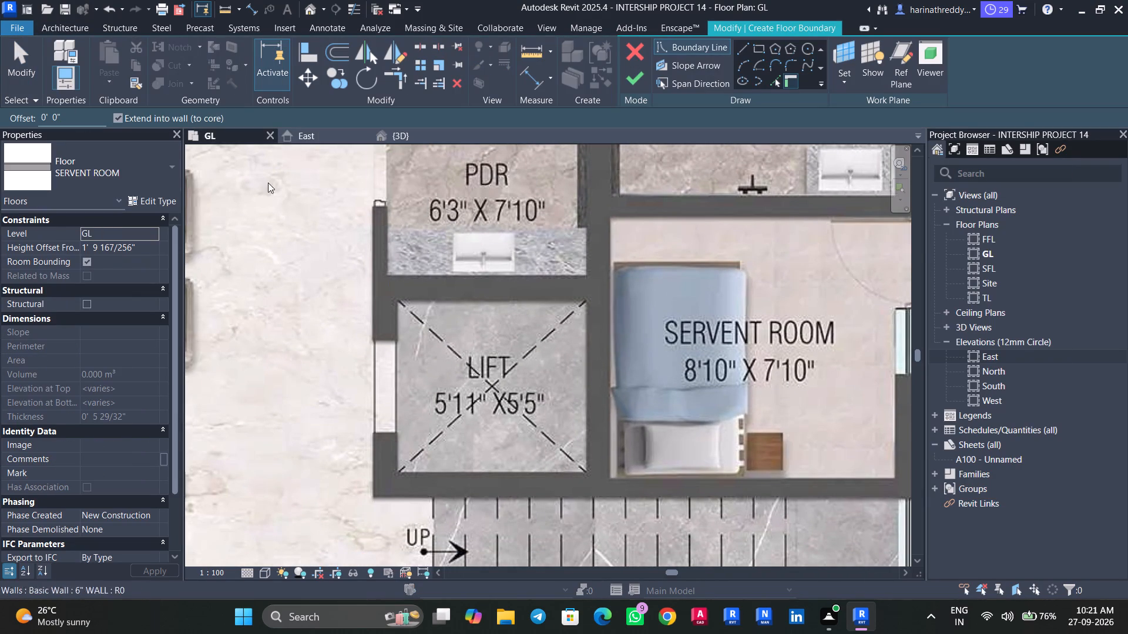
click(120, 163)
click(90, 329)
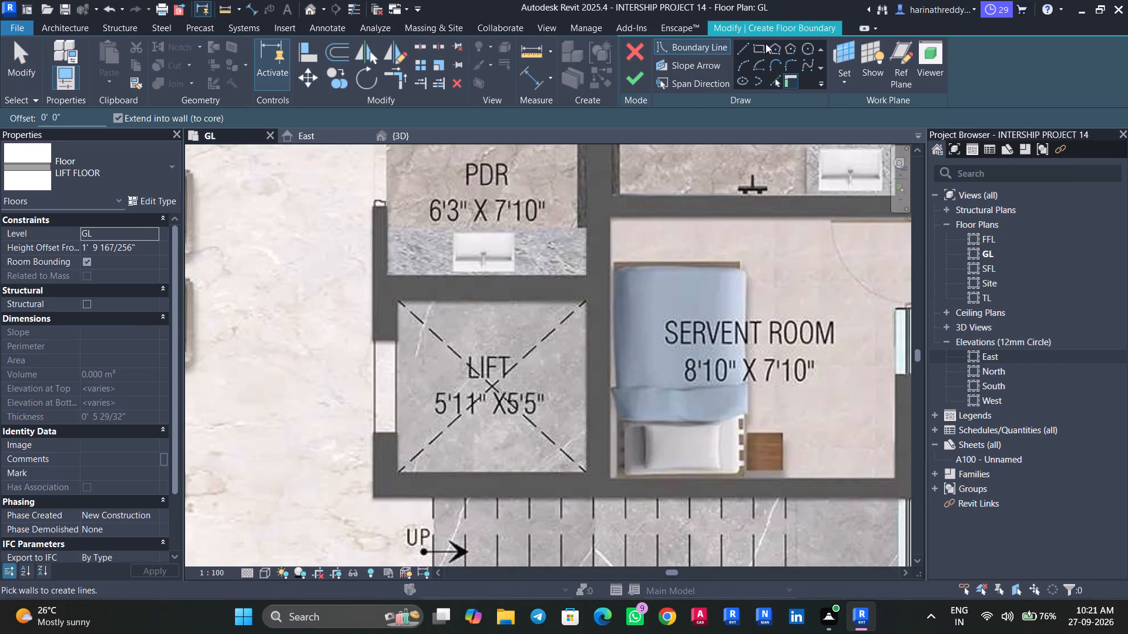
Sketch a rectangular floor boundary along the LIFT shaft's inner wall faces and finish the floor.
click(763, 50)
click(399, 301)
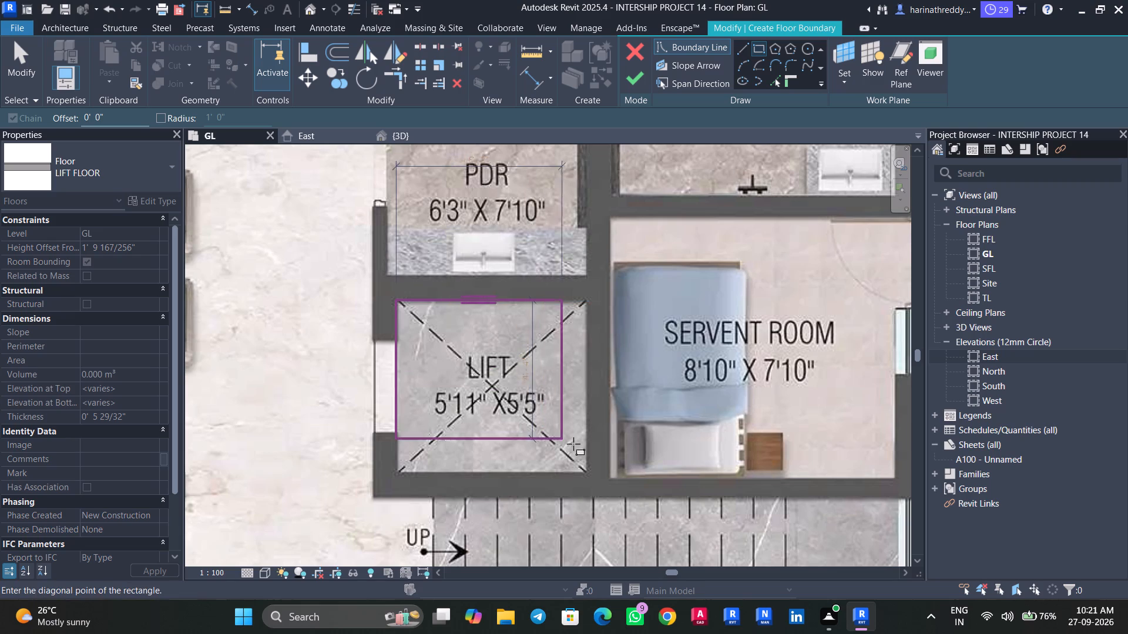
click(584, 471)
key(Escape)
scroll(425, 387, down, 2)
scroll(425, 387, up, 1)
scroll(425, 387, down, 6)
middle_drag(437, 385, 554, 338)
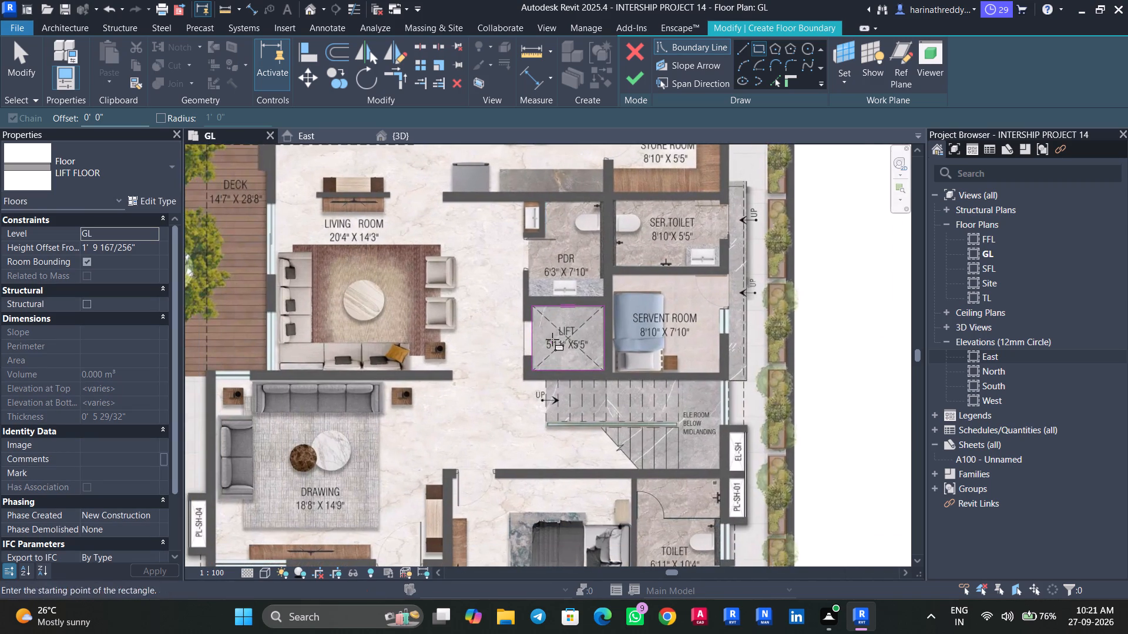
click(633, 77)
Start a new architectural floor for the portico with a new type named PORTICO FLOORING, duplicated from LIFT FLOOR.
scroll(459, 365, down, 3)
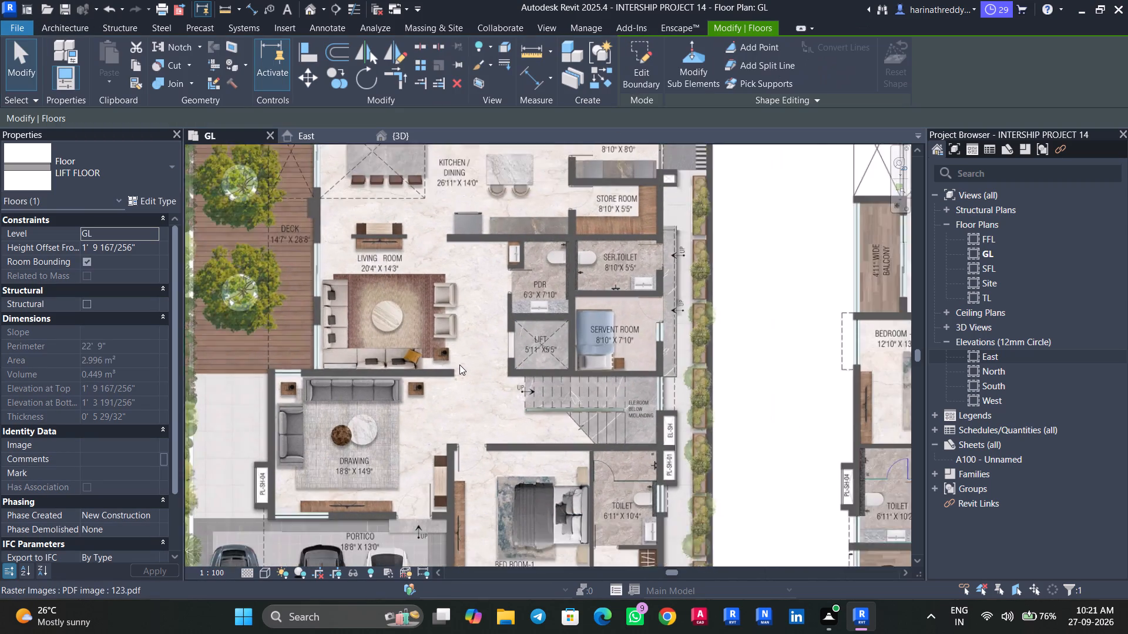
scroll(459, 365, down, 1)
middle_drag(469, 407, 515, 317)
scroll(289, 345, up, 5)
middle_drag(383, 402, 407, 238)
scroll(384, 399, up, 1)
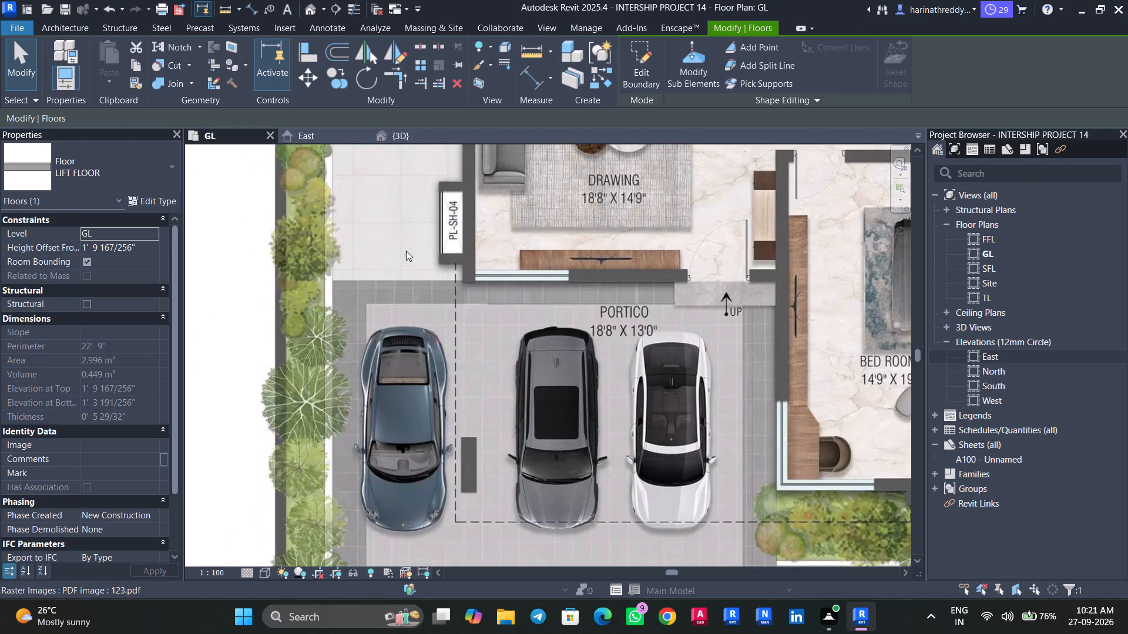
key(Escape)
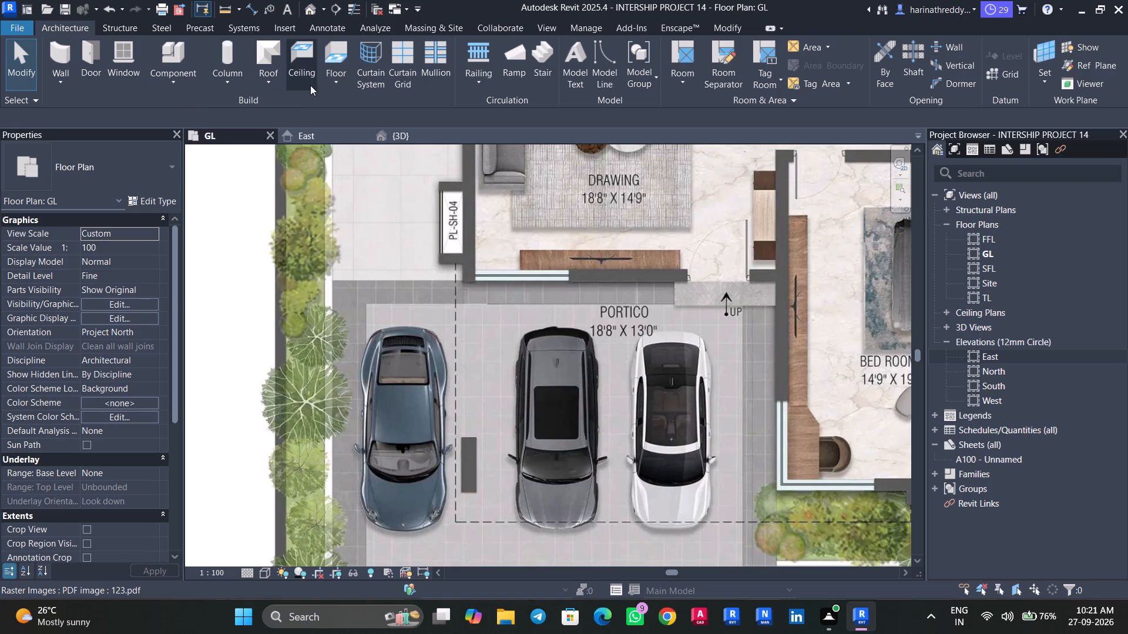
click(327, 86)
click(356, 106)
scroll(384, 262, down, 1)
scroll(384, 262, up, 1)
scroll(384, 262, down, 1)
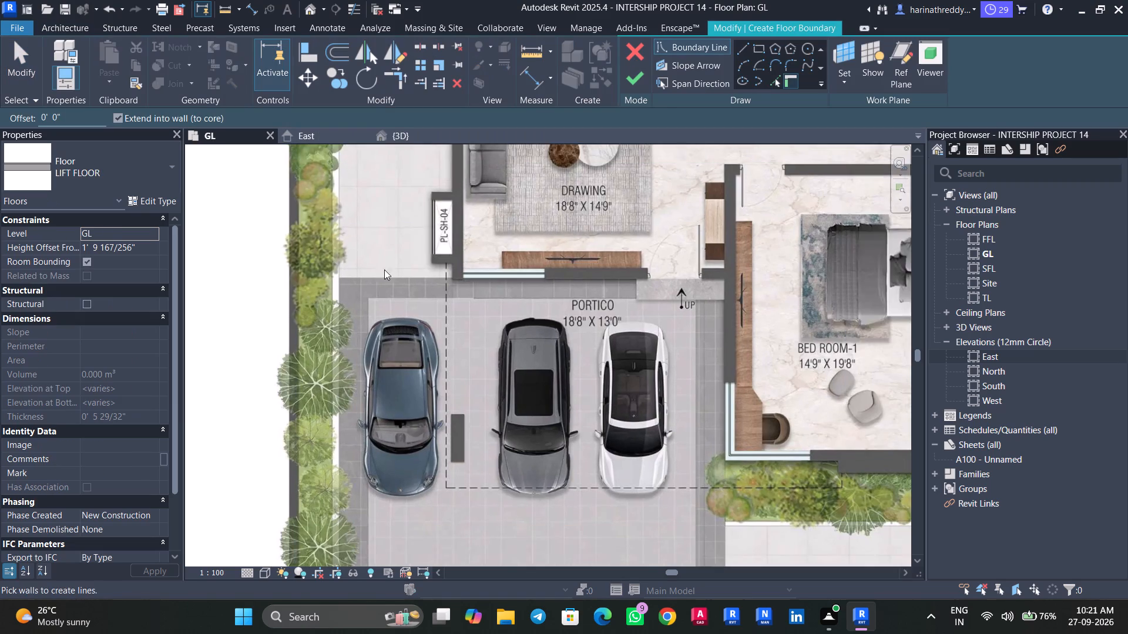
middle_drag(390, 288, 404, 175)
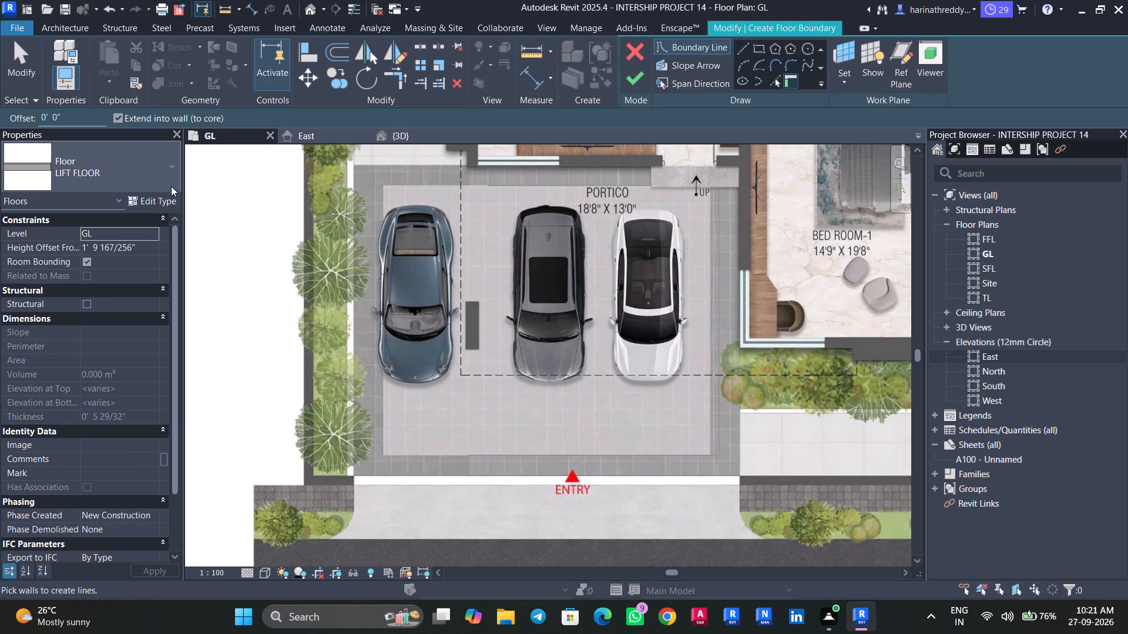
click(161, 201)
click(1050, 81)
click(1036, 99)
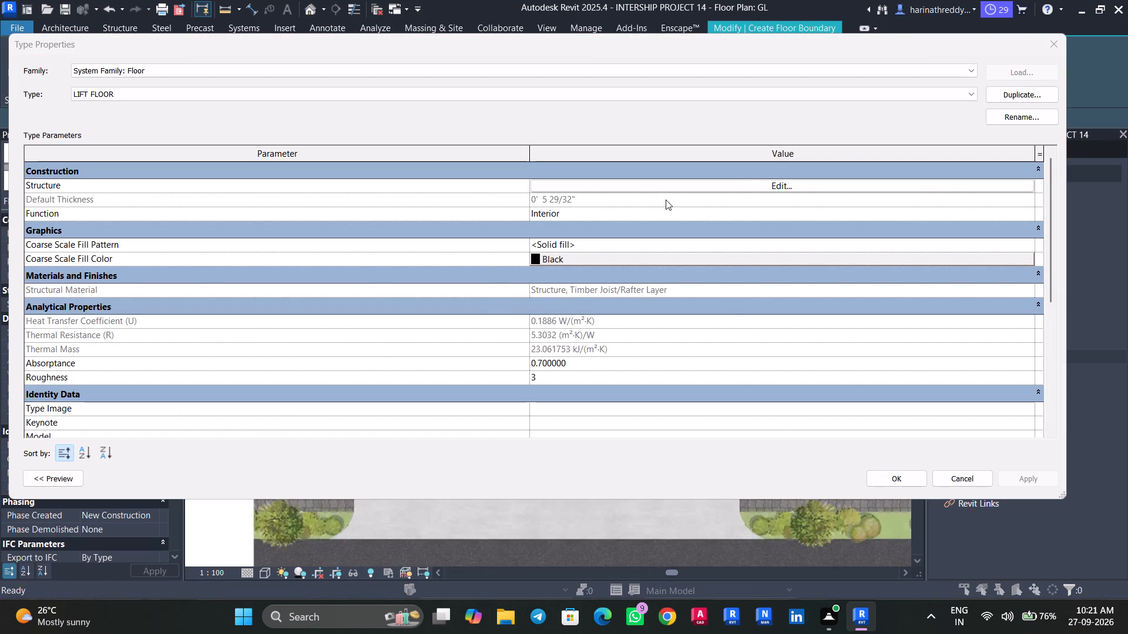
text(PORTICO FLOORING)
click(623, 335)
click(878, 485)
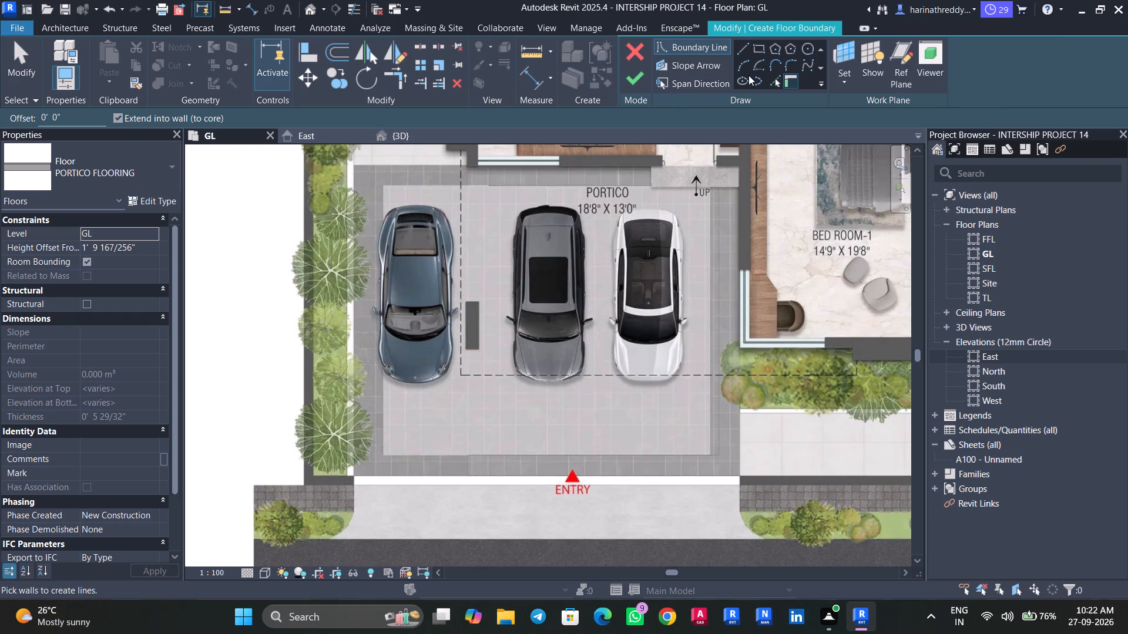
Set the portico floor's height offset to 450 mm, sketch its rectangular boundary along the inner paving edge, and finish the floor.
click(758, 50)
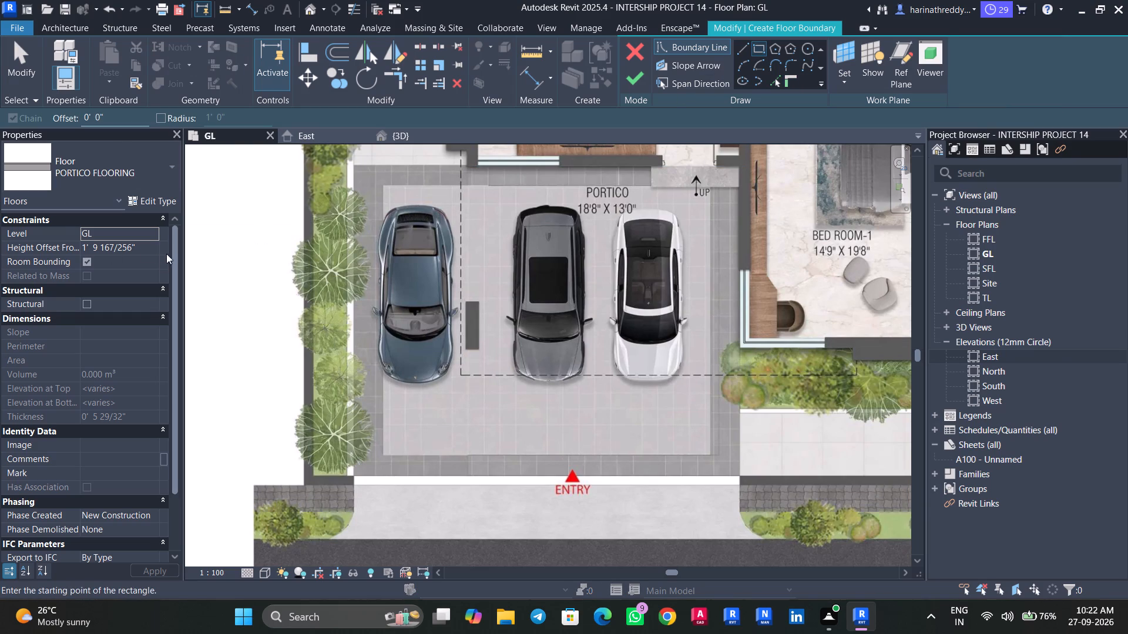
click(147, 248)
text(450)
text(MM)
key(Return)
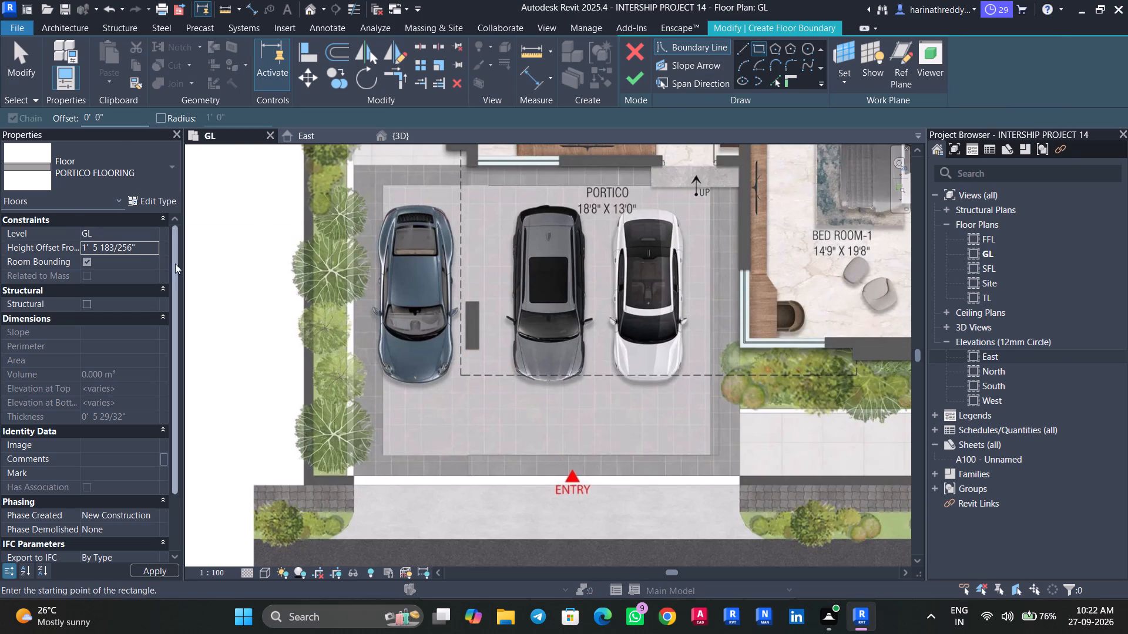
middle_drag(433, 299, 434, 386)
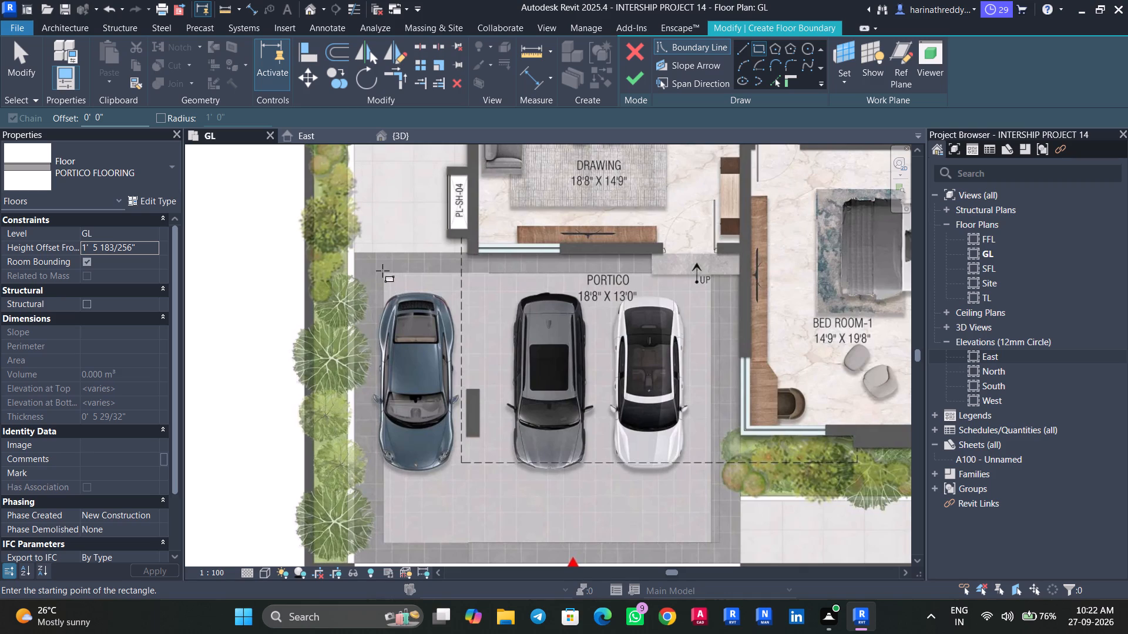
scroll(387, 277, up, 5)
click(381, 268)
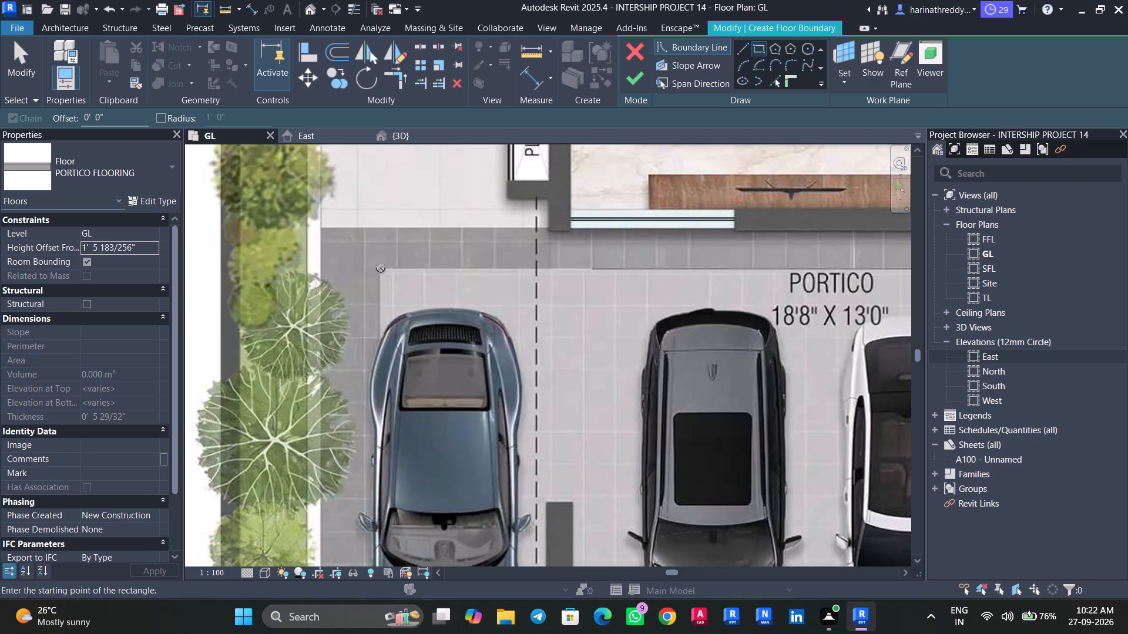
middle_drag(633, 453, 432, 182)
middle_drag(786, 550, 741, 474)
click(793, 464)
key(Escape)
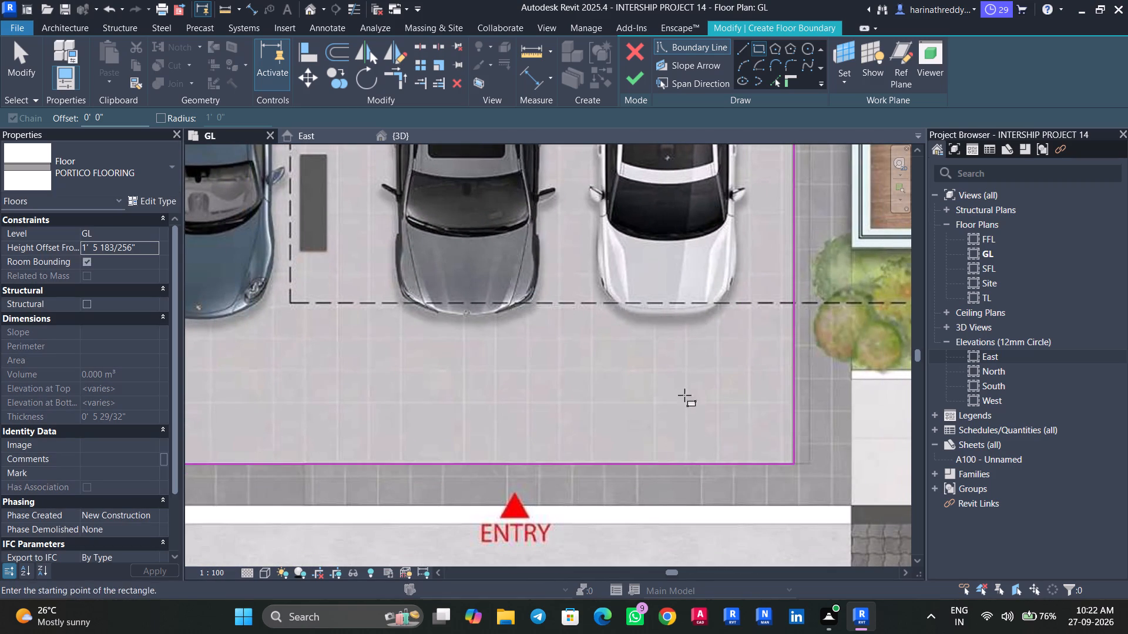
key(Escape)
scroll(667, 379, down, 7)
middle_drag(663, 365, 667, 471)
click(637, 82)
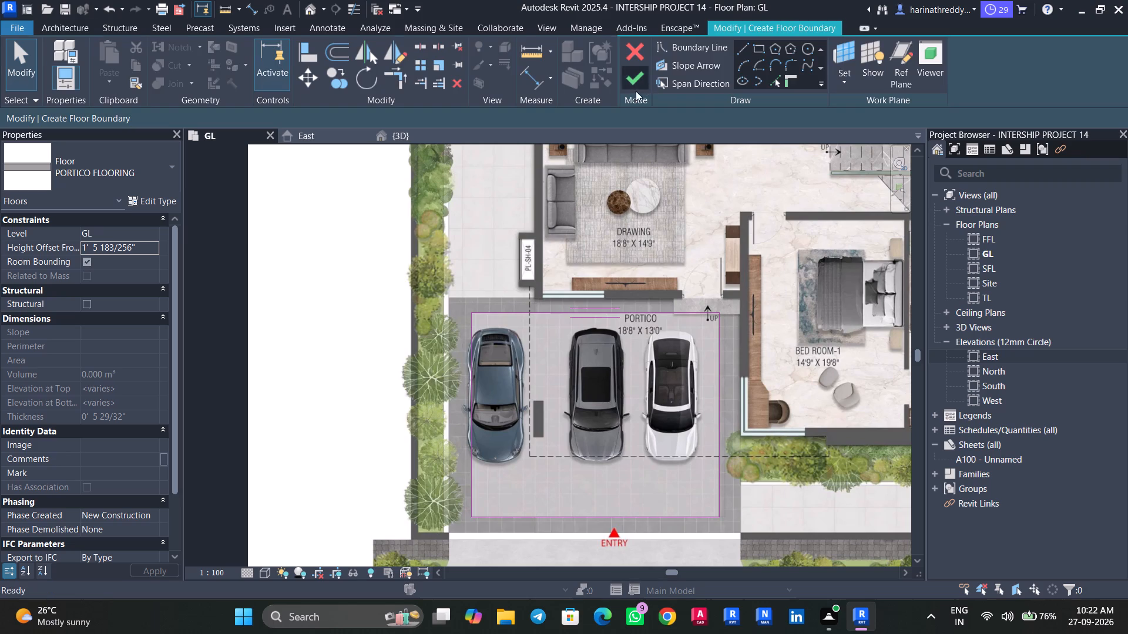
Duplicate the selected portico floor's type as PORTICO FLOORING OUTTER.
scroll(465, 331, up, 4)
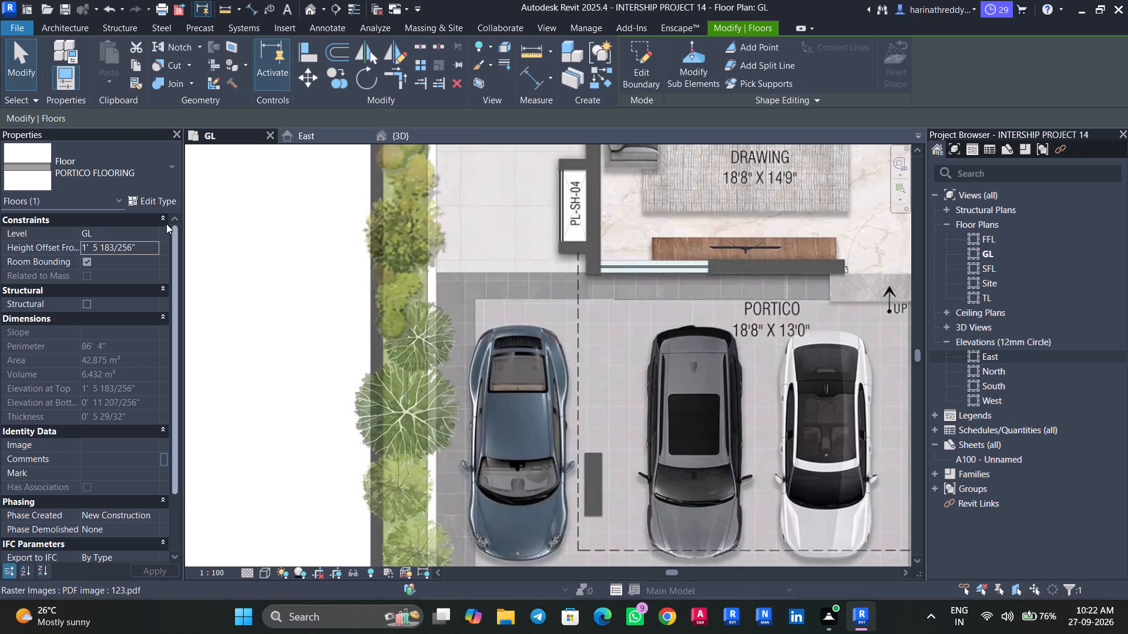
click(162, 203)
click(1018, 100)
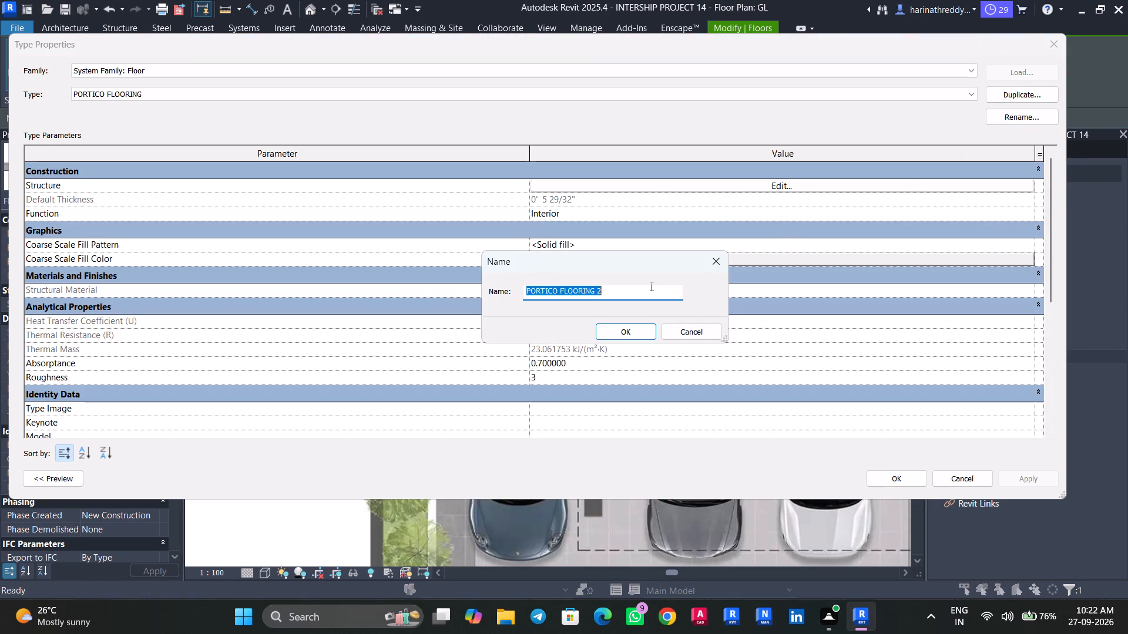
click(650, 286)
key(BackSpace)
text(OUTTER)
key(Return)
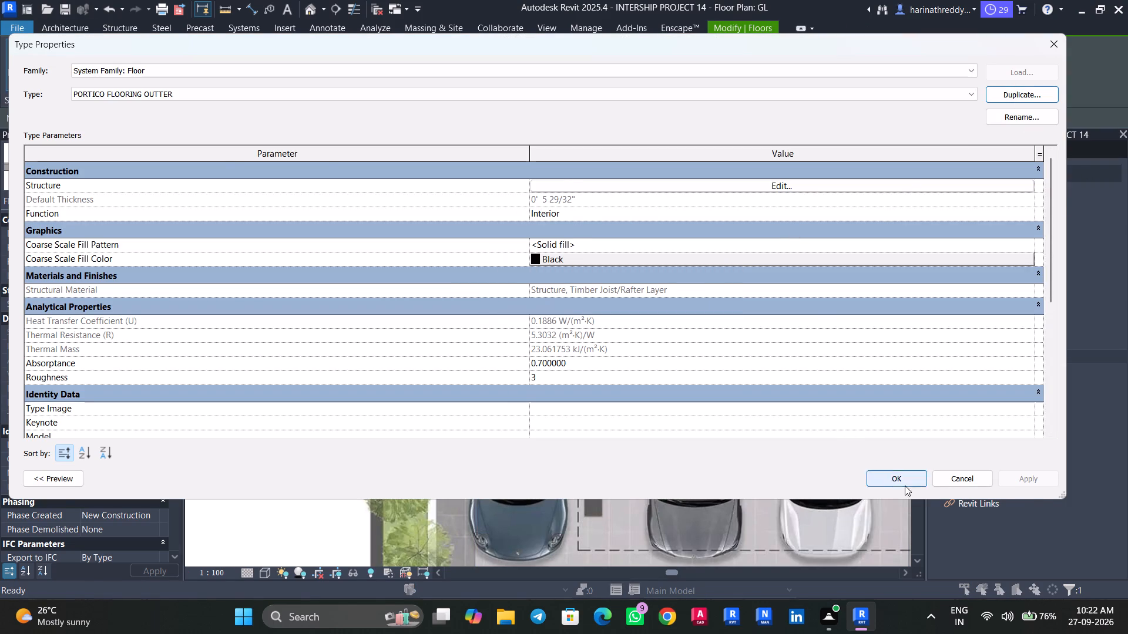
click(905, 485)
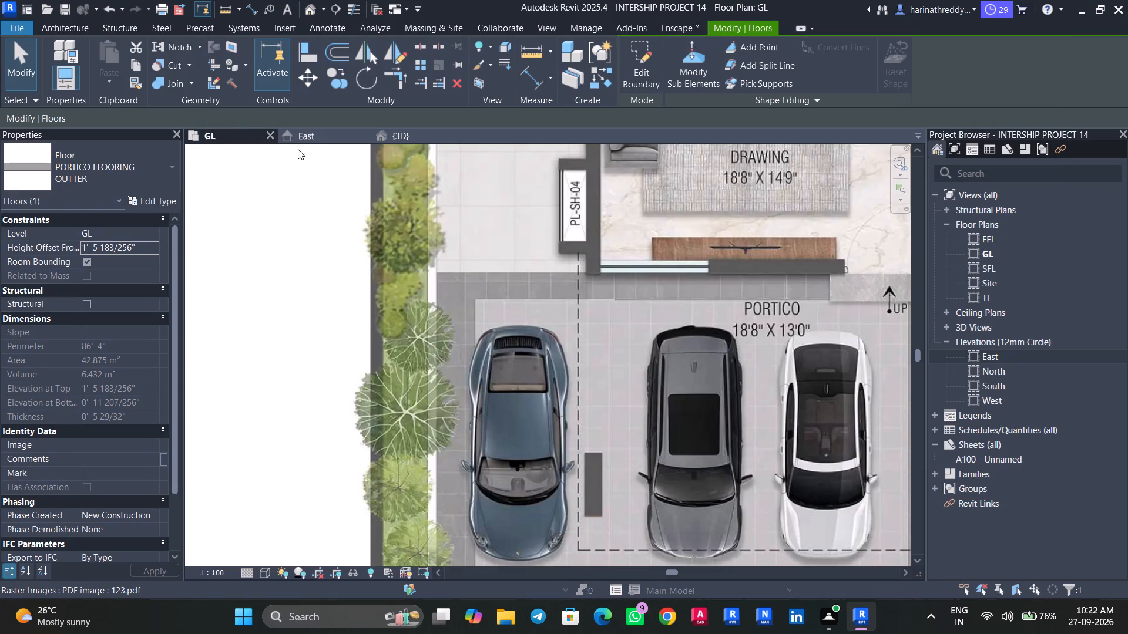
key(Escape)
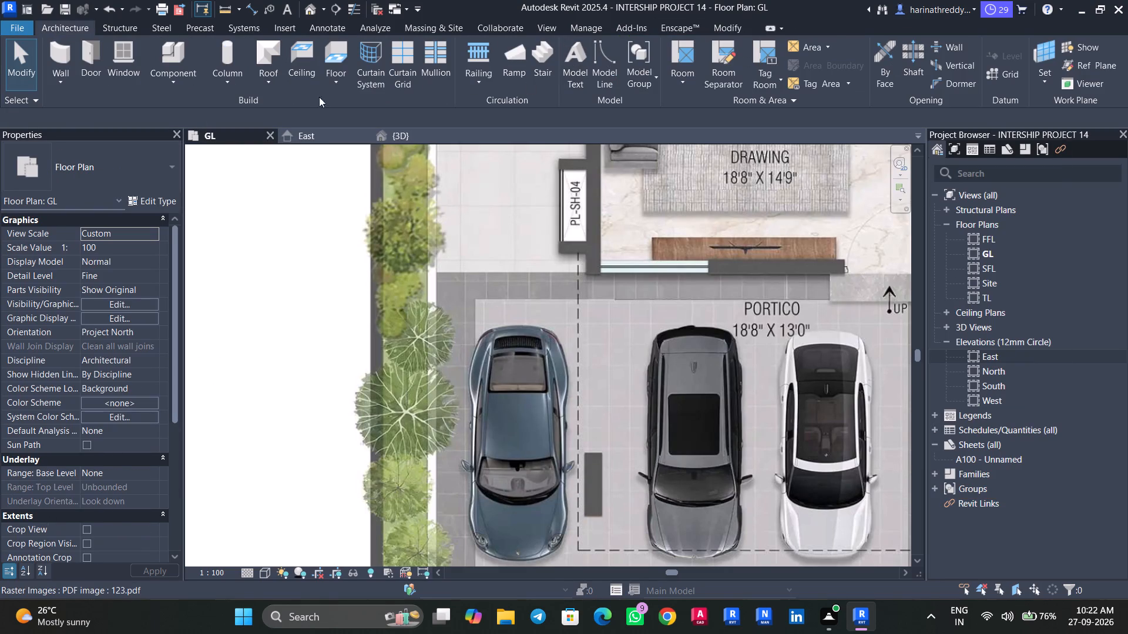
Start a new architectural floor of type PORTICO FLOORING OUTTER and sketch a rectangle along the portico's outer paving edge.
click(333, 86)
click(343, 104)
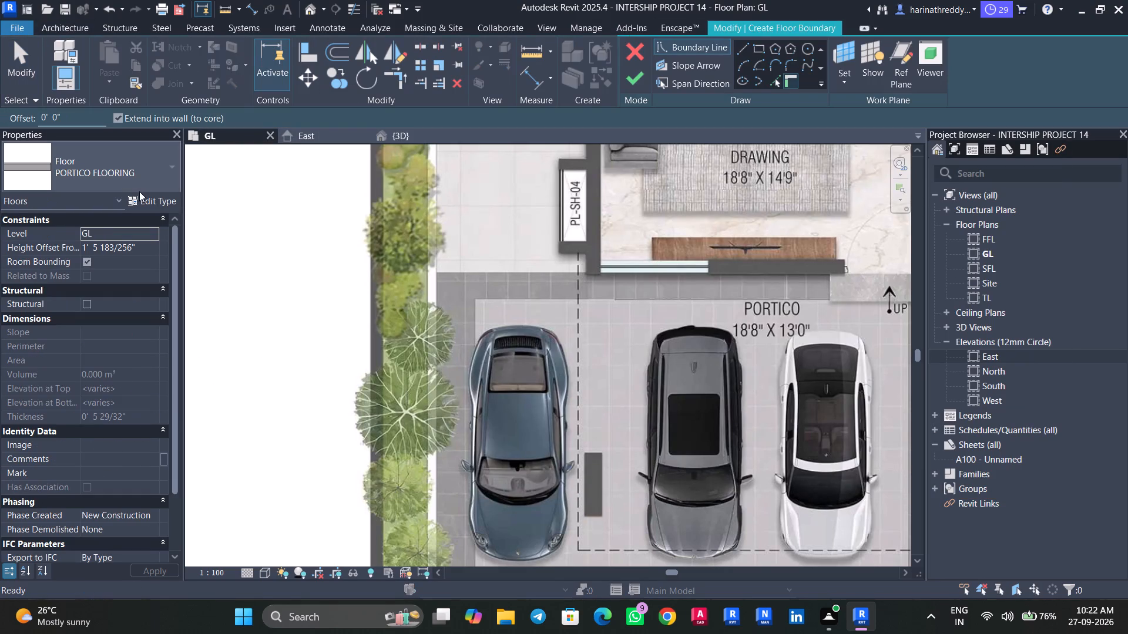
click(140, 171)
click(86, 360)
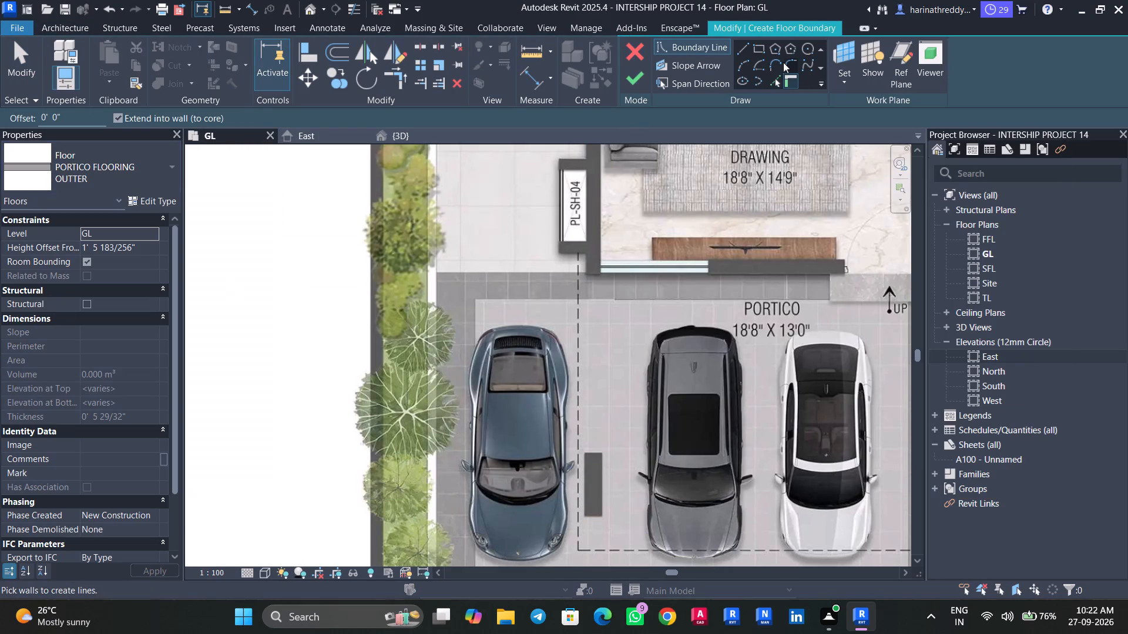
click(756, 49)
click(439, 272)
middle_drag(633, 464, 612, 439)
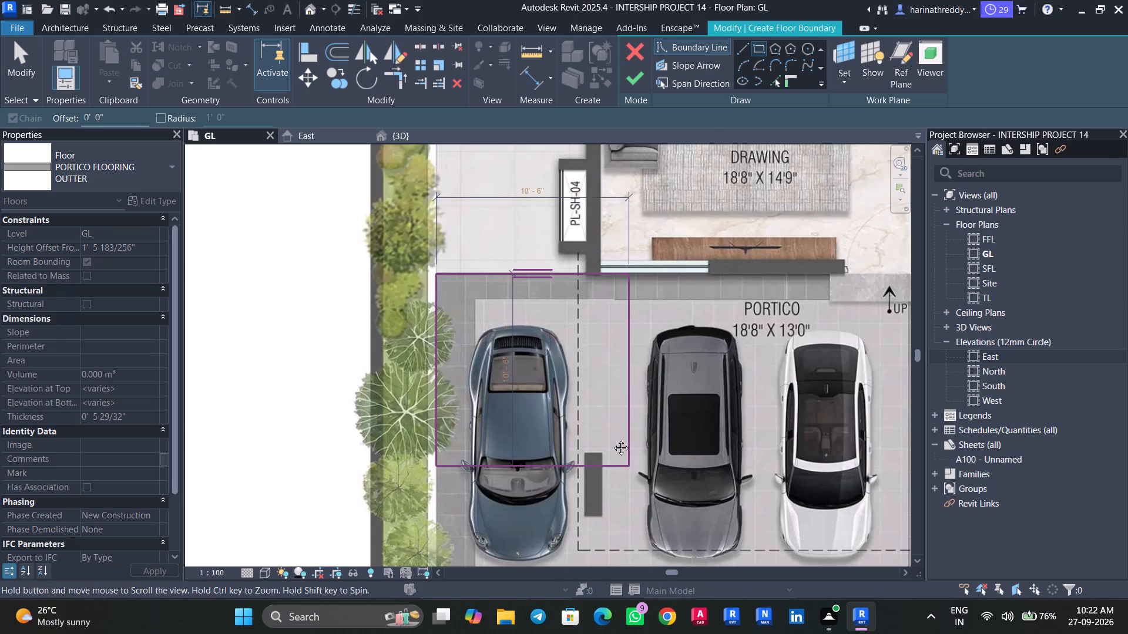
middle_drag(612, 439, 470, 254)
click(784, 473)
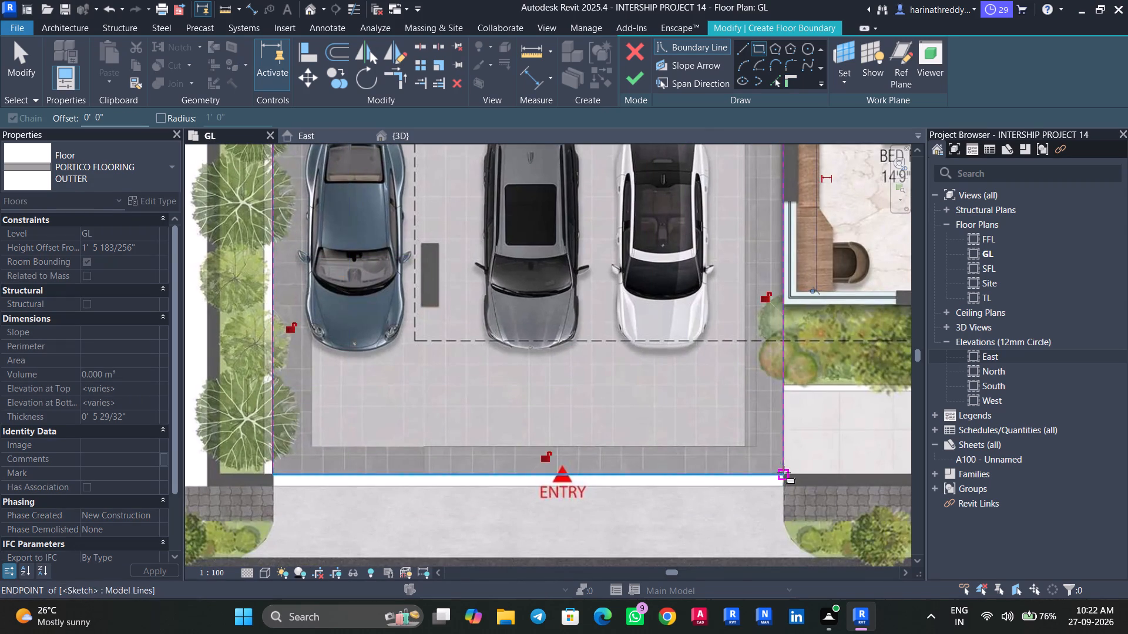
key(Escape)
Sketch a second rectangle along the edge of the portico's inner paving as an opening, and finish the border floor.
click(746, 446)
middle_drag(349, 235, 427, 458)
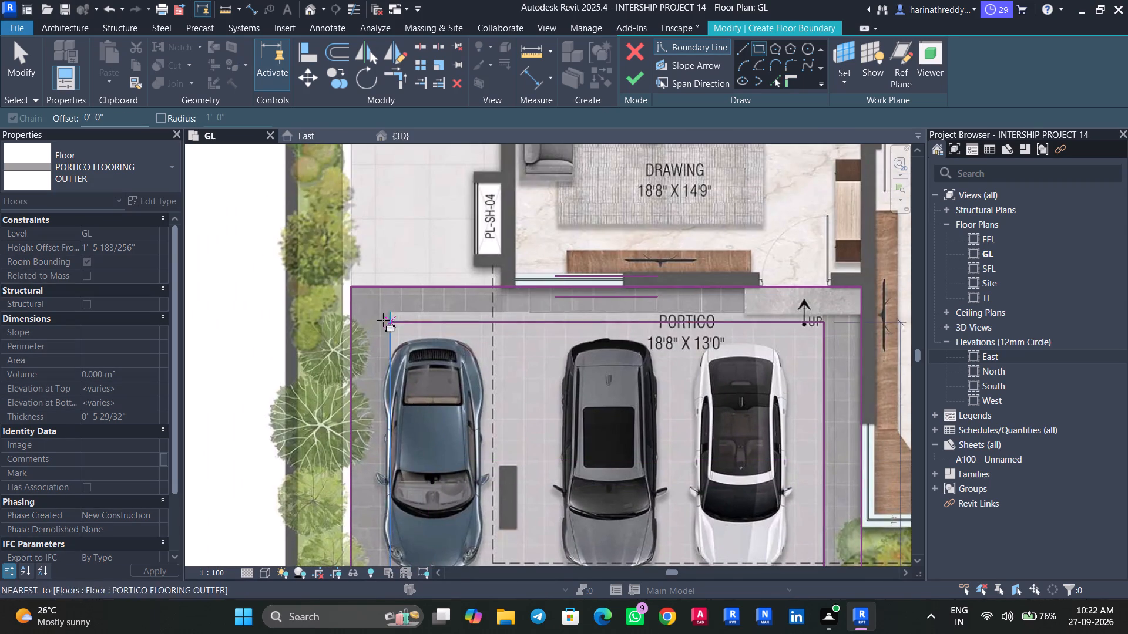
click(390, 311)
key(Escape)
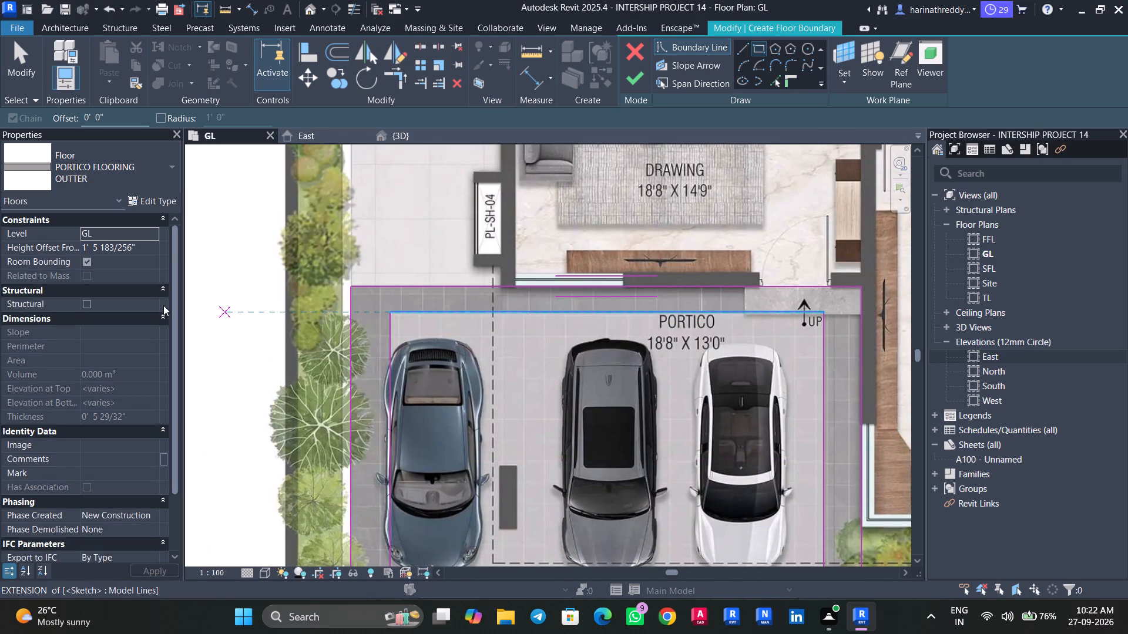
click(630, 82)
Examine the new portico border floor among the house's slabs in the 3D view.
scroll(400, 310, down, 4)
click(401, 135)
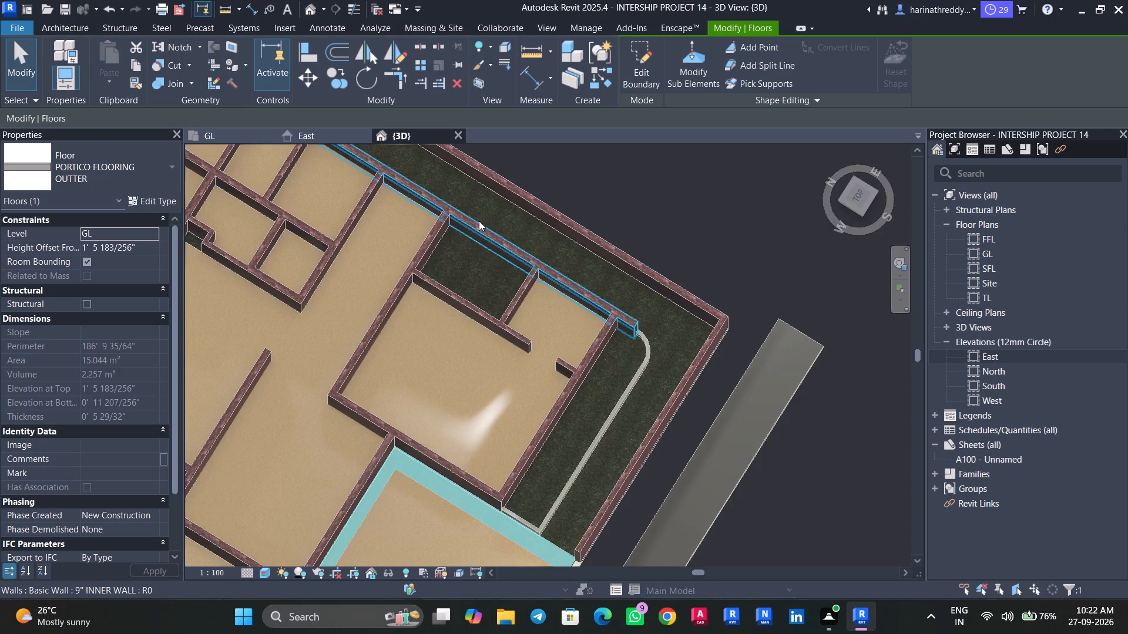
scroll(619, 323, down, 4)
shift+middle_drag(736, 427, 694, 288)
key(Escape)
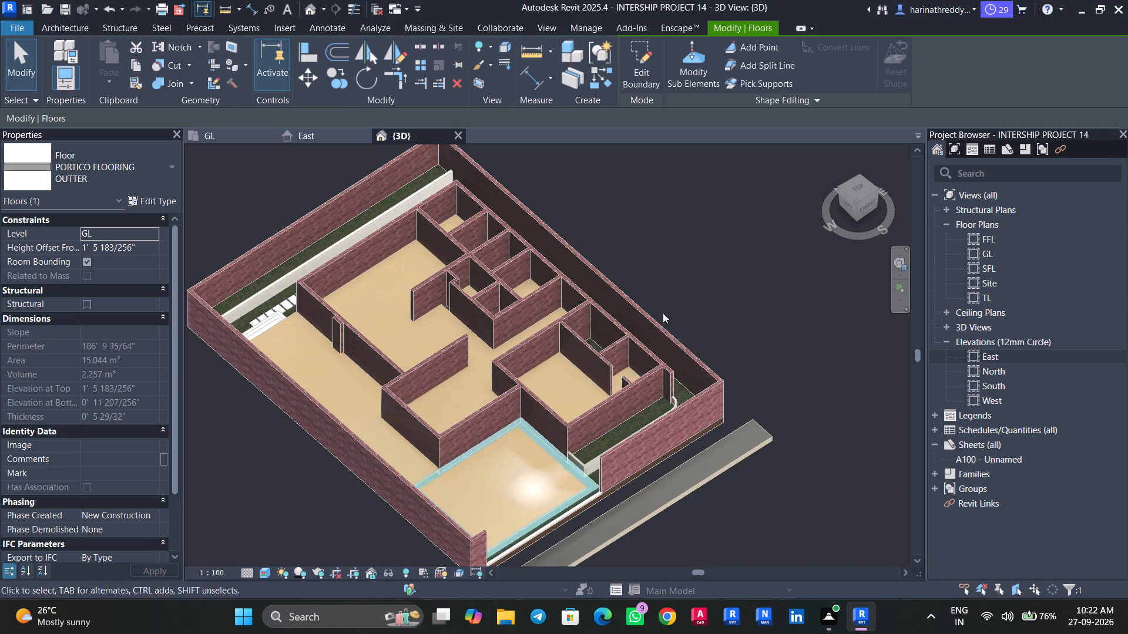
key(Escape)
shift+middle_drag(534, 301, 579, 460)
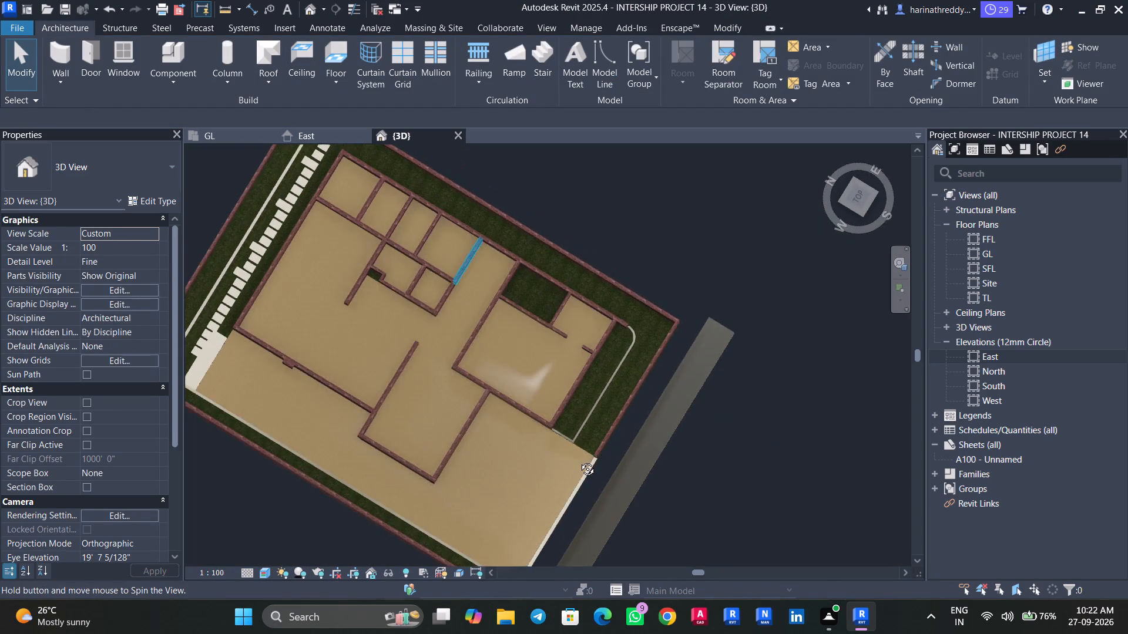
shift+middle_drag(579, 460, 579, 457)
Set the height offset of the servant room's floor to 450 mm.
scroll(437, 243, up, 5)
click(437, 243)
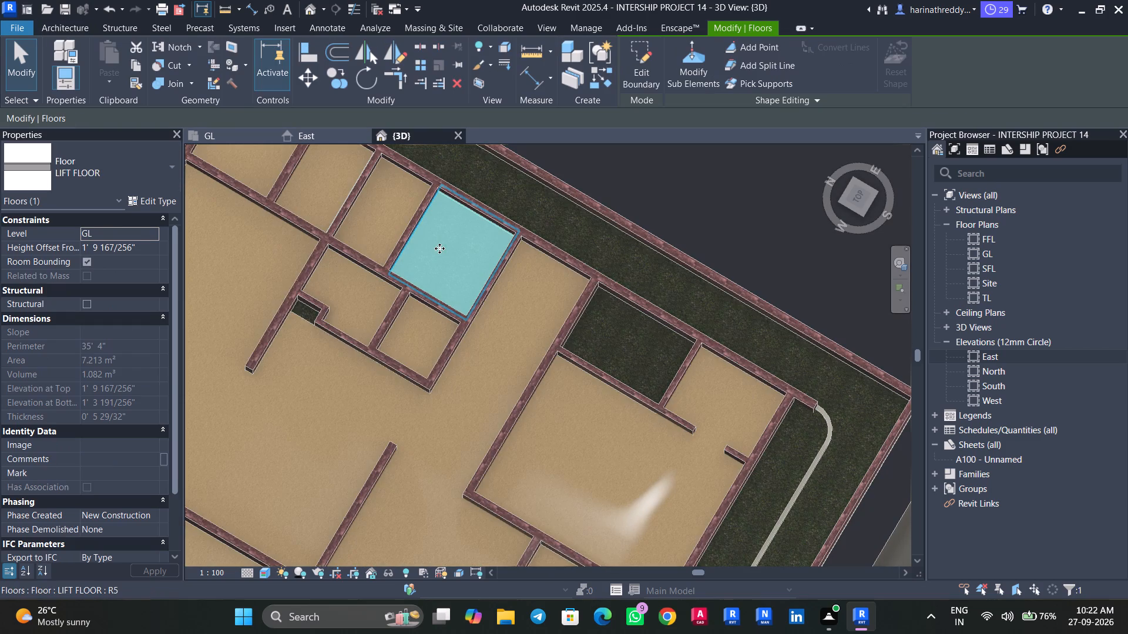
click(145, 251)
text(450)
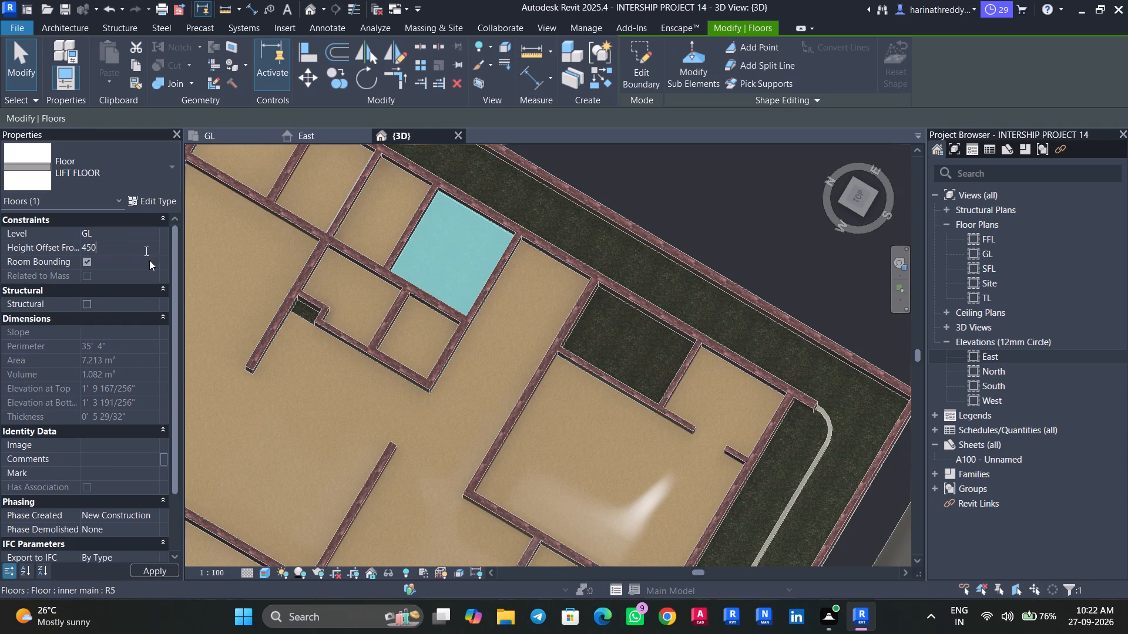
key(m)
key(m)
key(Return)
key(Escape)
Set the height offset of the lift shaft's floor to 450 mm.
click(408, 332)
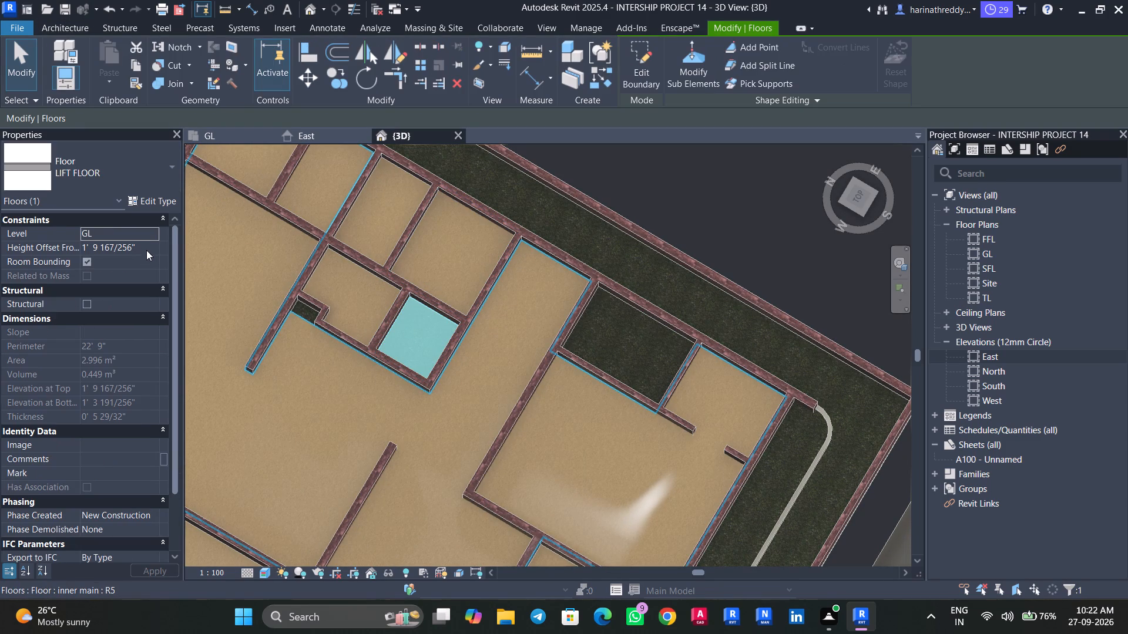
click(146, 250)
text(450)
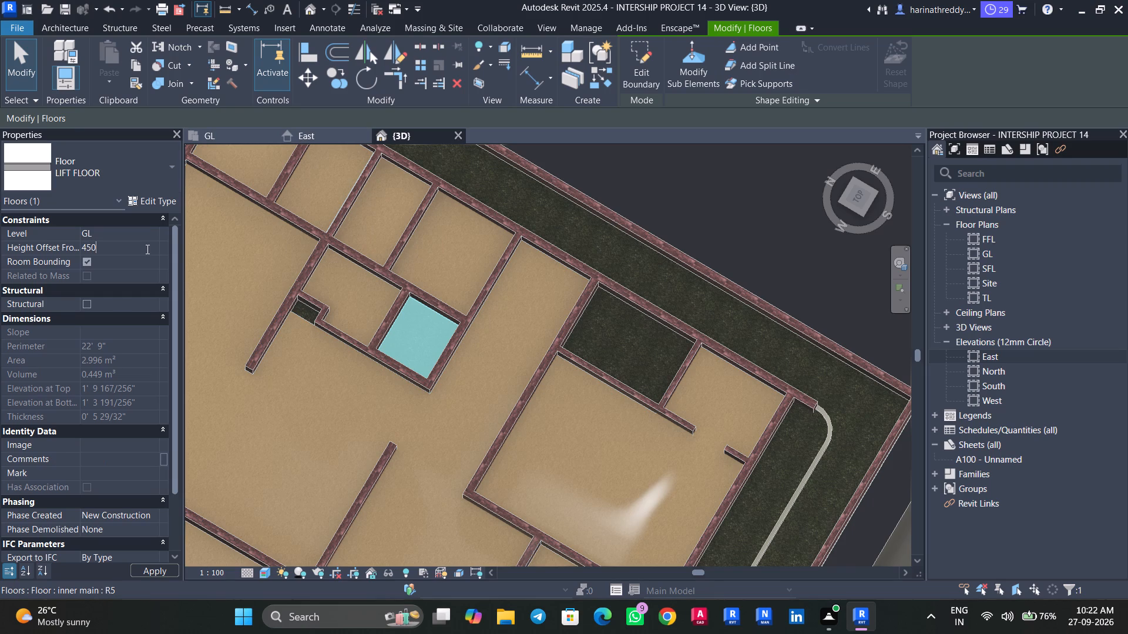
text(MM)
key(Return)
key(Escape)
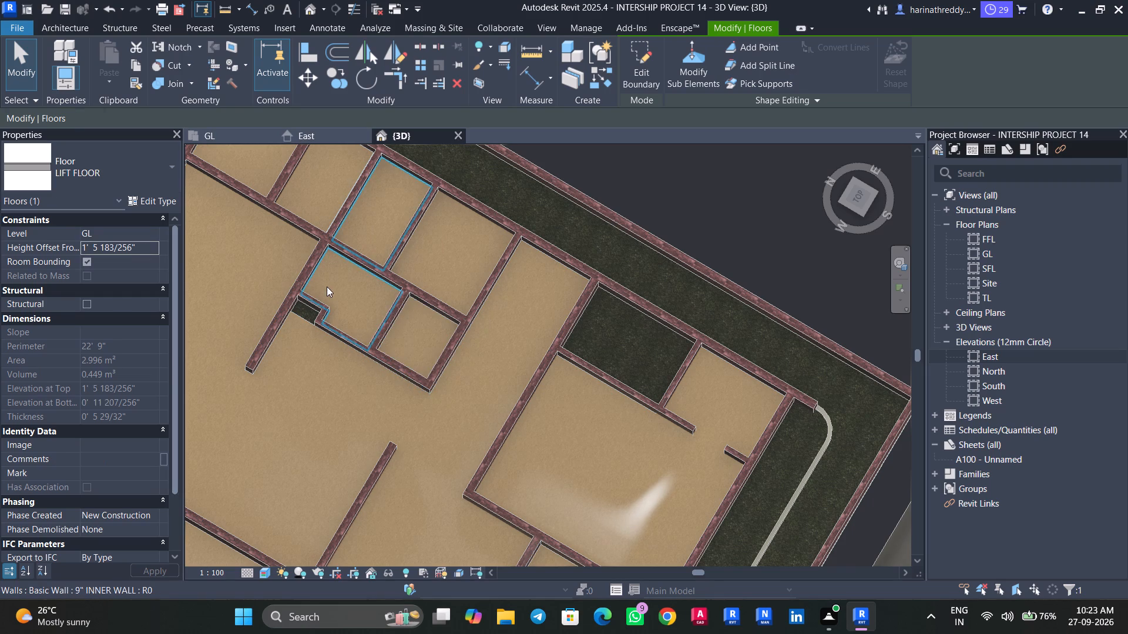
key(Escape)
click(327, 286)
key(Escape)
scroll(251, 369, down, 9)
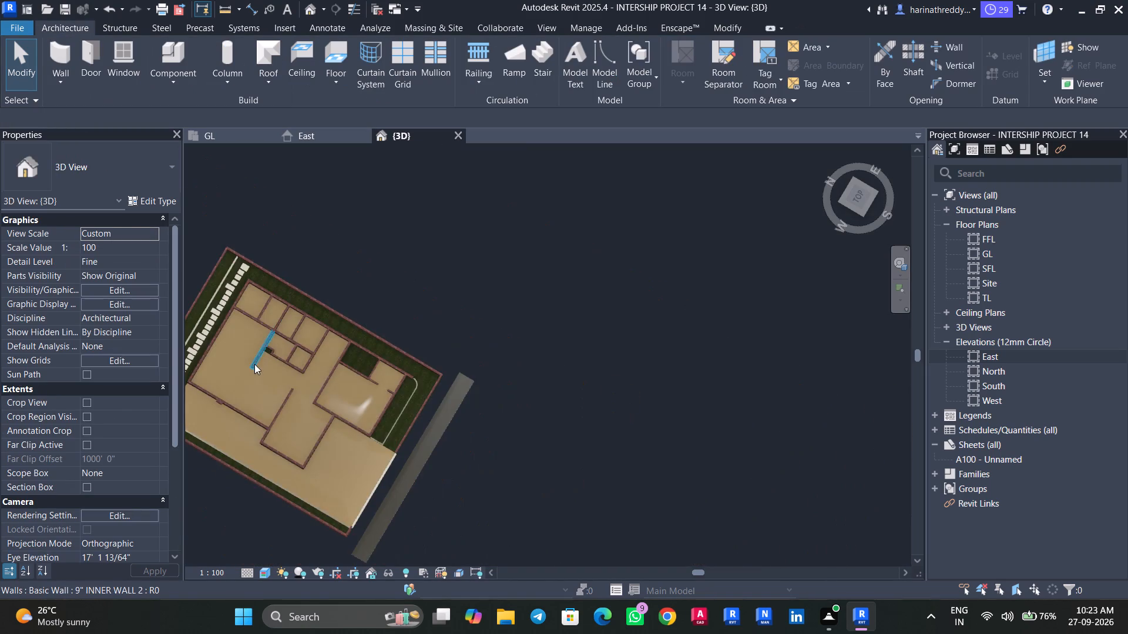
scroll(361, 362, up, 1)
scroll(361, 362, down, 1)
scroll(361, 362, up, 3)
In the GL plan, select the TOILET floor at the PDR and open its boundary for editing.
click(244, 139)
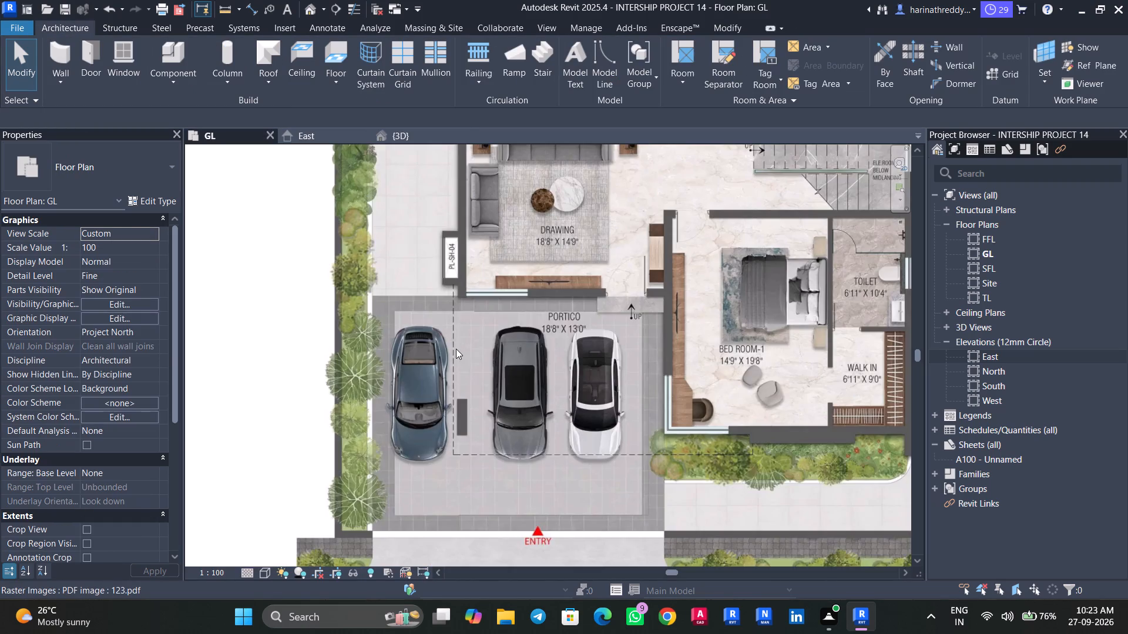
scroll(456, 349, down, 4)
scroll(653, 352, up, 1)
scroll(653, 352, down, 1)
scroll(653, 352, up, 1)
scroll(653, 352, down, 1)
scroll(653, 352, up, 2)
middle_drag(685, 361, 570, 402)
scroll(570, 396, up, 3)
middle_drag(566, 392, 551, 430)
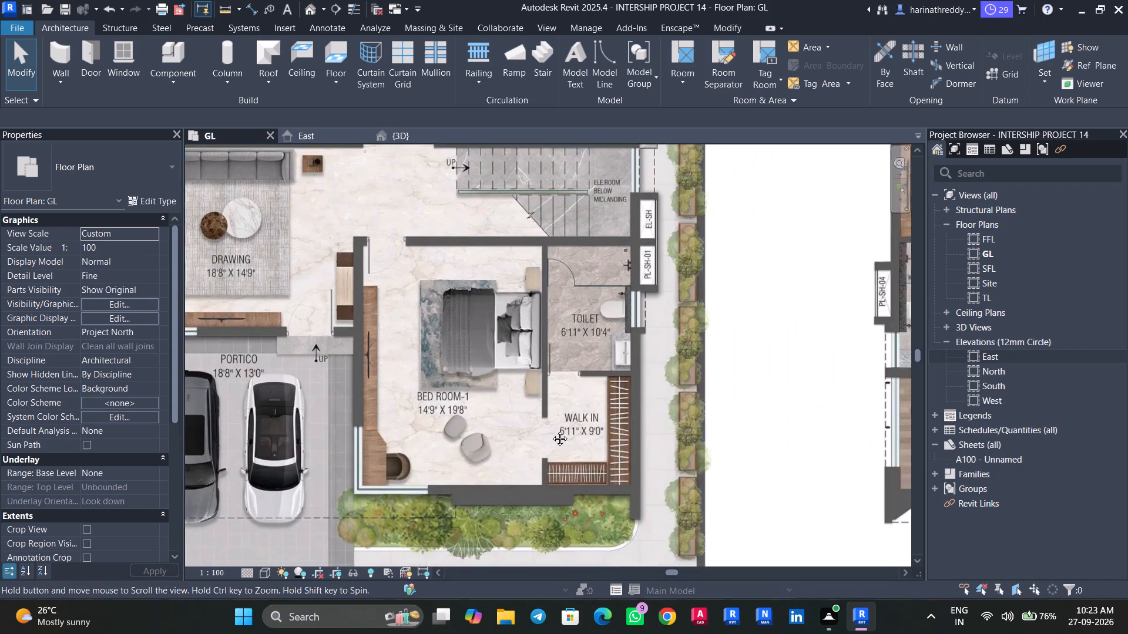
middle_drag(551, 430, 536, 461)
scroll(529, 430, down, 3)
middle_drag(519, 417, 517, 477)
key(Escape)
scroll(459, 267, up, 3)
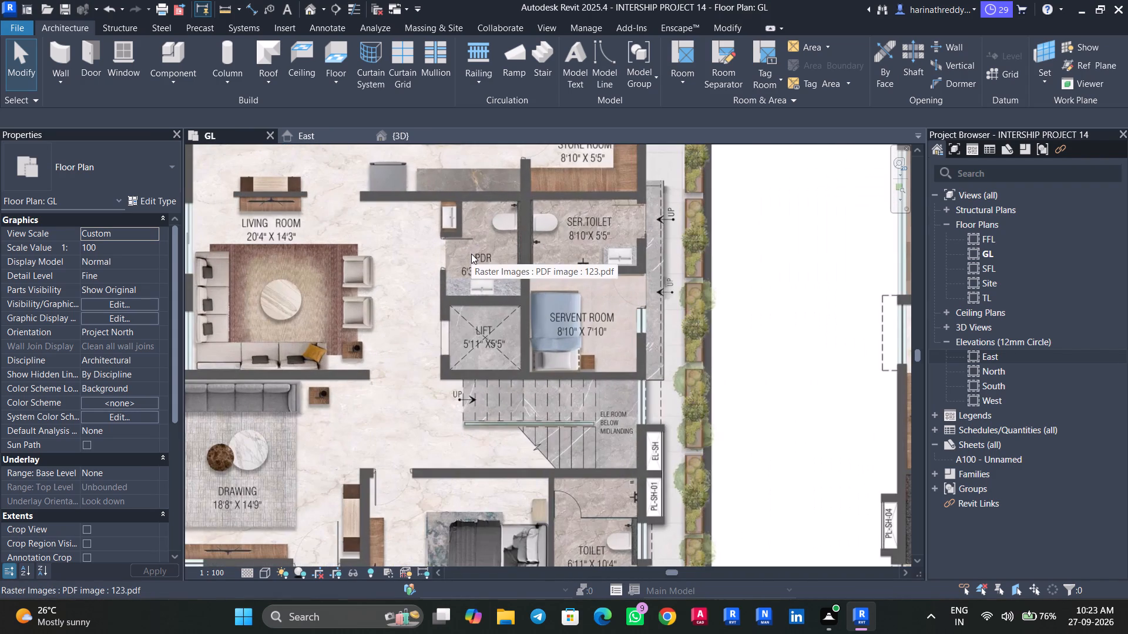
key(Tab)
click(471, 254)
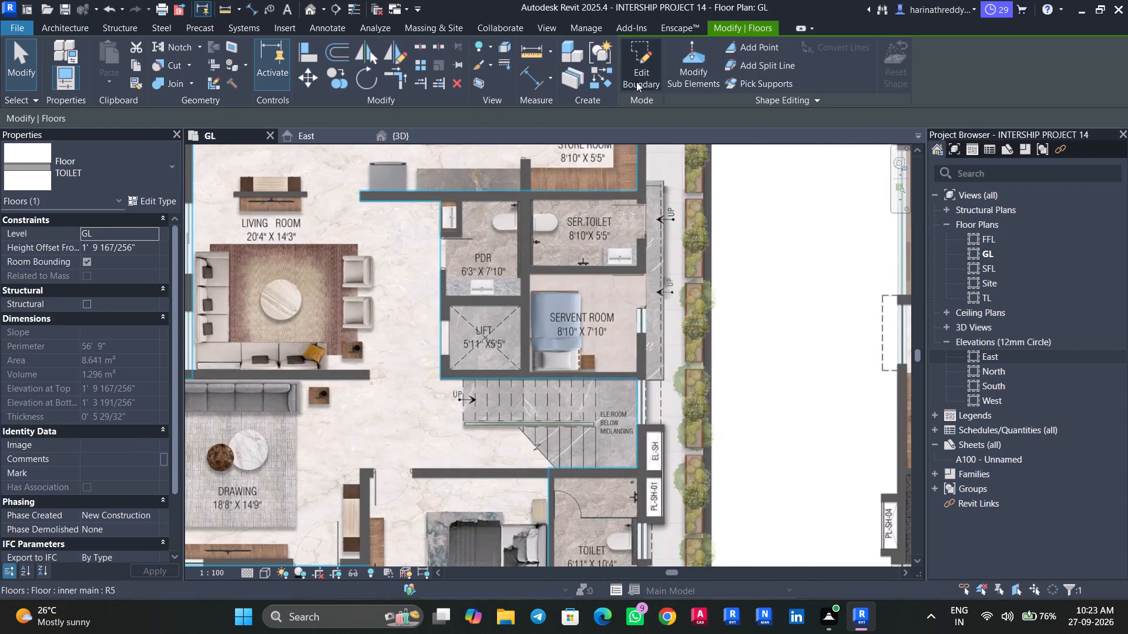
click(636, 82)
Add a rectangular boundary along the inner wall faces of the toilet beside BED ROOM-1 and finish the TOILET floor edit.
middle_drag(599, 328, 550, 181)
click(760, 48)
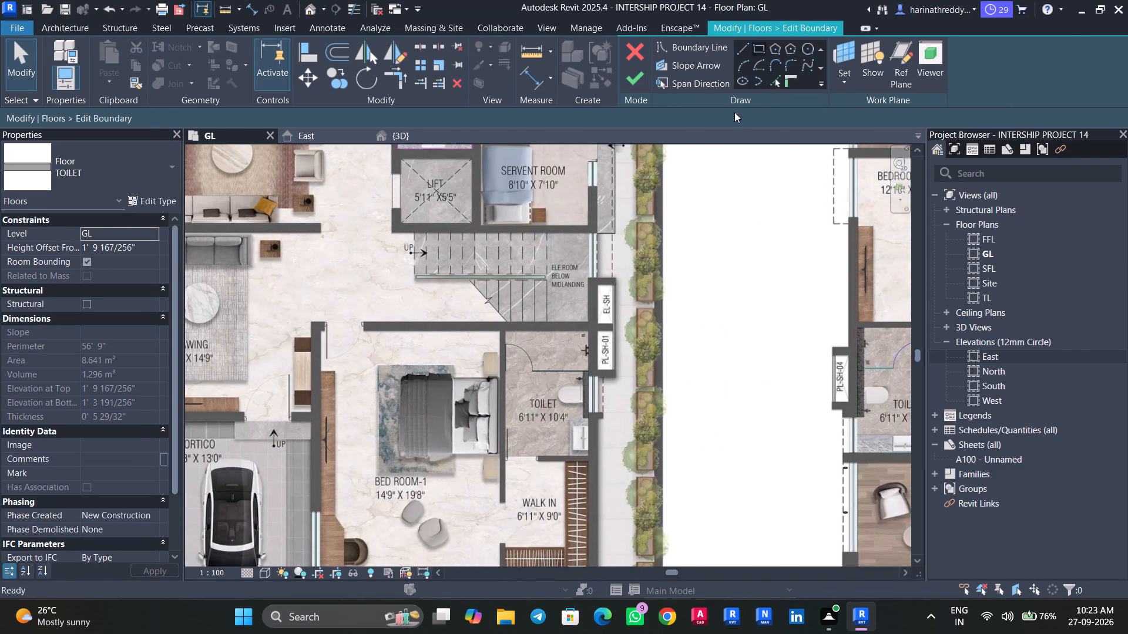
scroll(532, 390, up, 4)
click(487, 293)
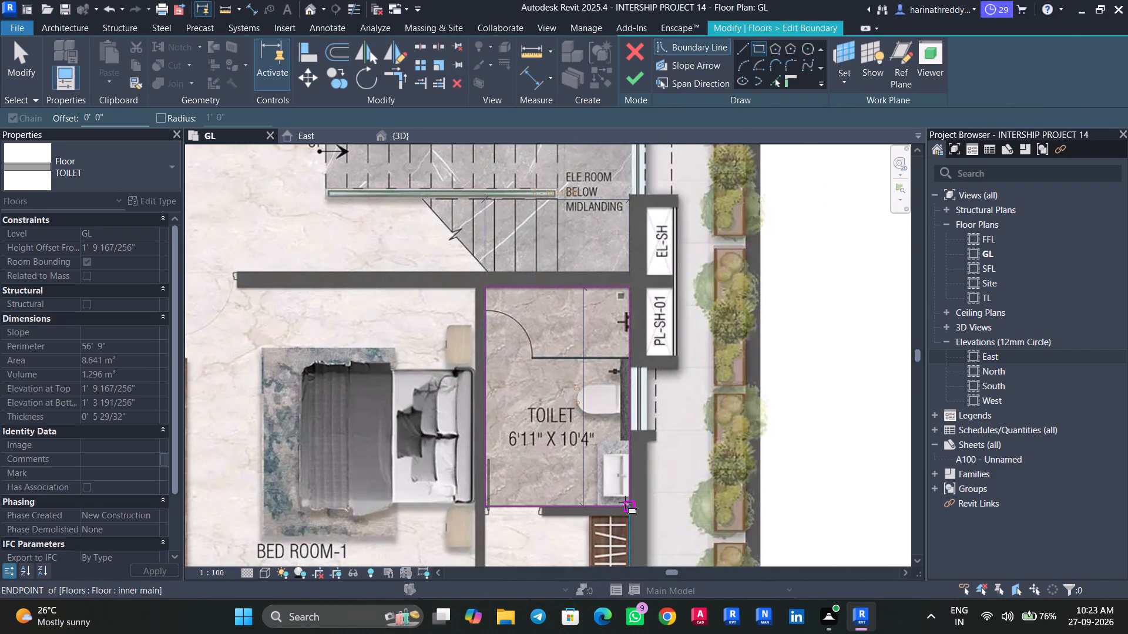
click(625, 503)
click(634, 83)
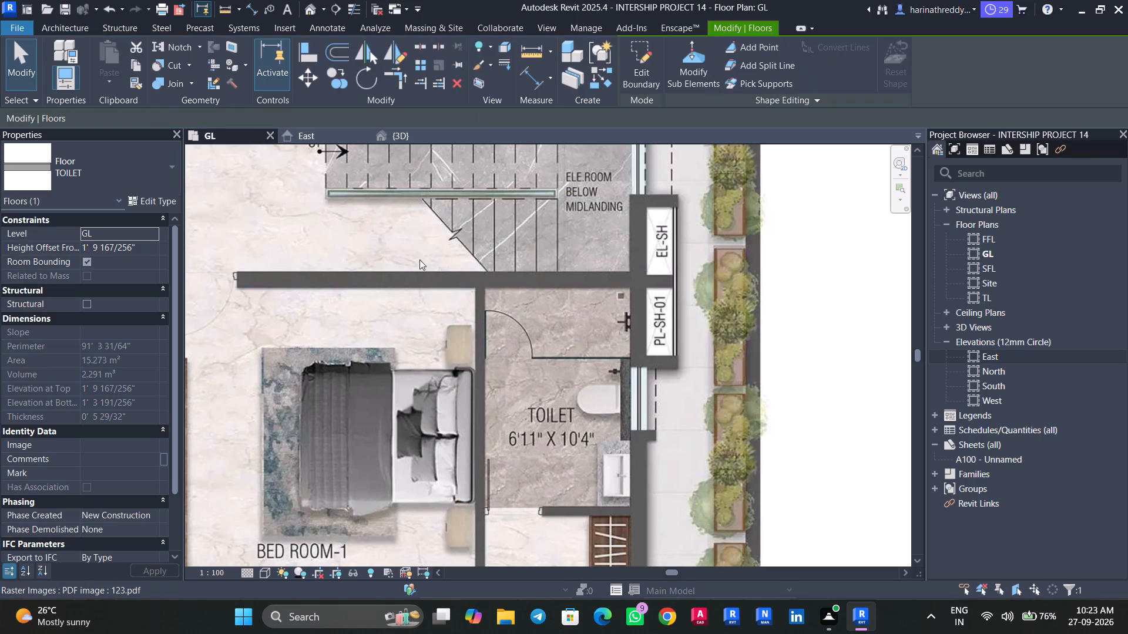
key(Escape)
key(Escape)
Examine the floor slabs and walls of the house in the 3D view from several angles.
click(396, 138)
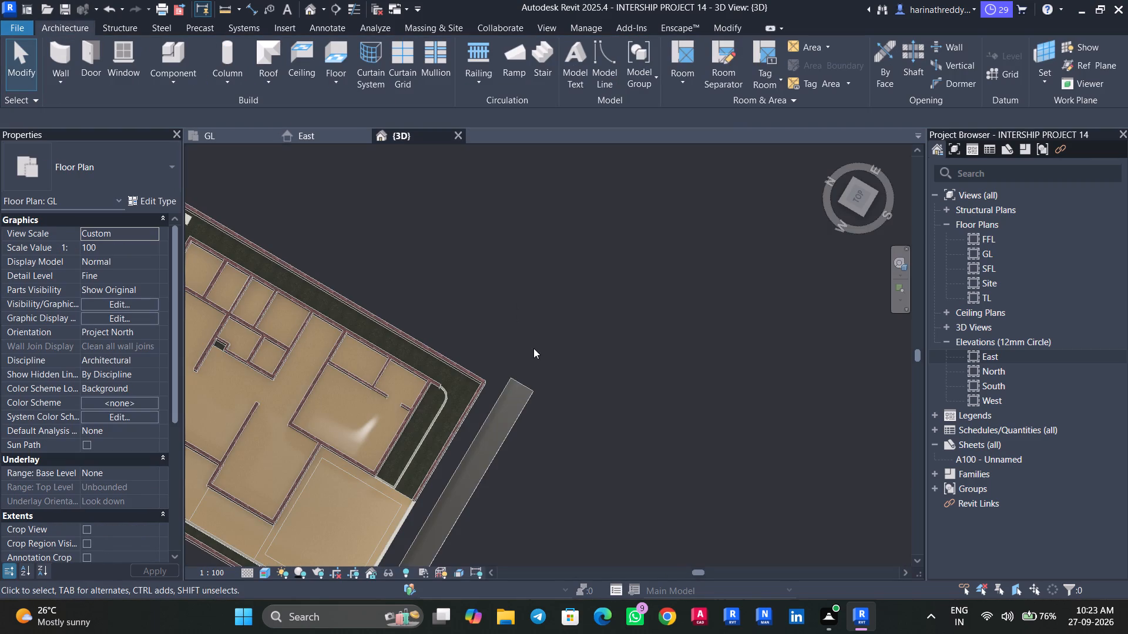
shift+middle_drag(596, 402, 330, 309)
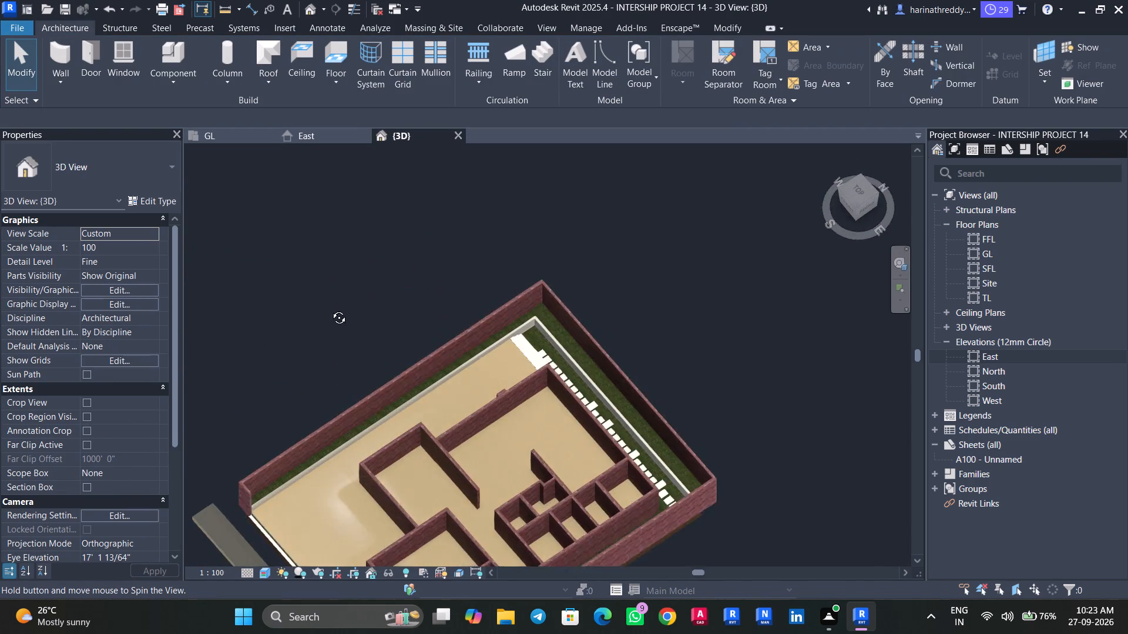
shift+middle_drag(330, 309, 330, 311)
shift+scroll(323, 518, up, 1)
shift+middle_drag(324, 517, 508, 398)
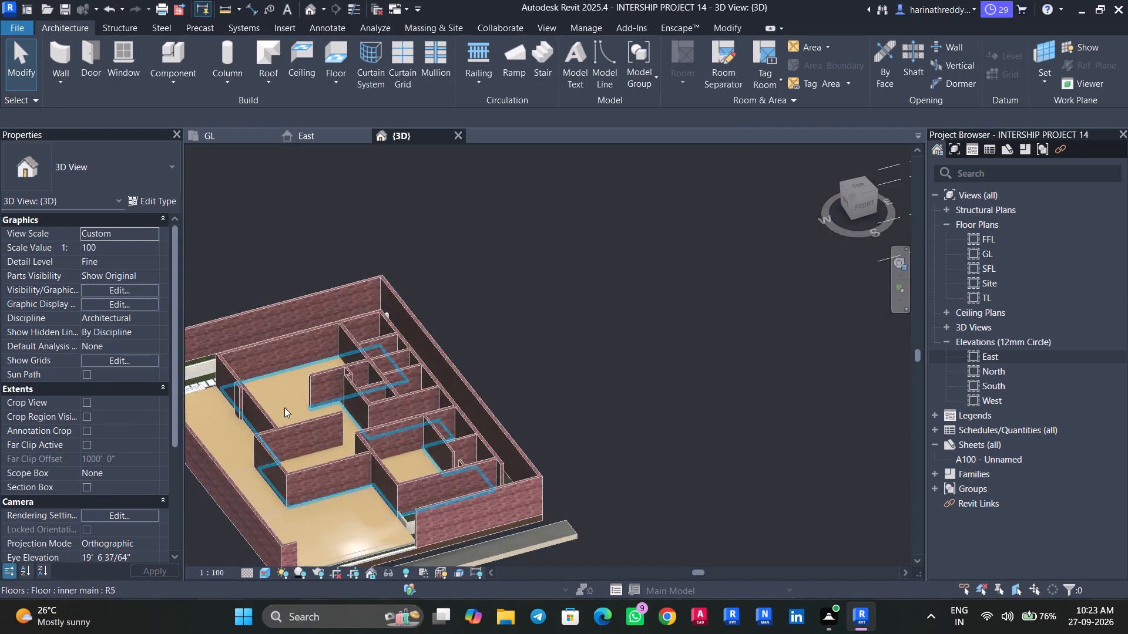
scroll(284, 407, up, 9)
scroll(251, 413, down, 3)
shift+middle_drag(258, 409, 278, 532)
In the GL plan, start a stair with a sketched run at the upper-floor plan's staircase beside the lobby and lift.
click(234, 136)
scroll(443, 368, down, 4)
middle_drag(440, 350, 442, 354)
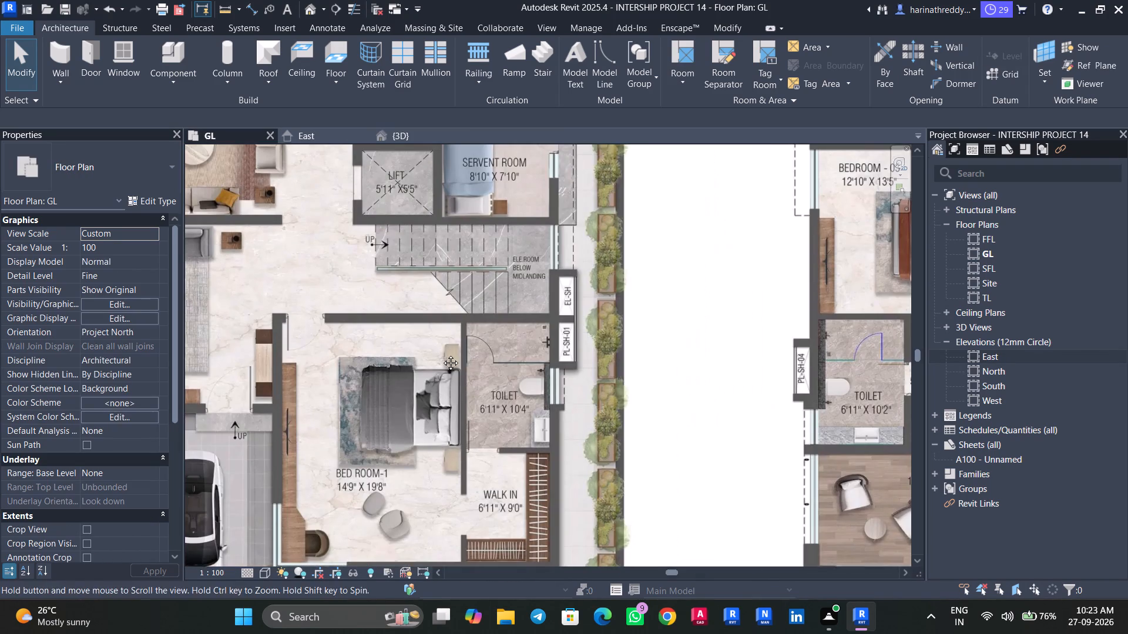
middle_drag(442, 354, 441, 382)
scroll(444, 370, down, 7)
scroll(449, 336, up, 4)
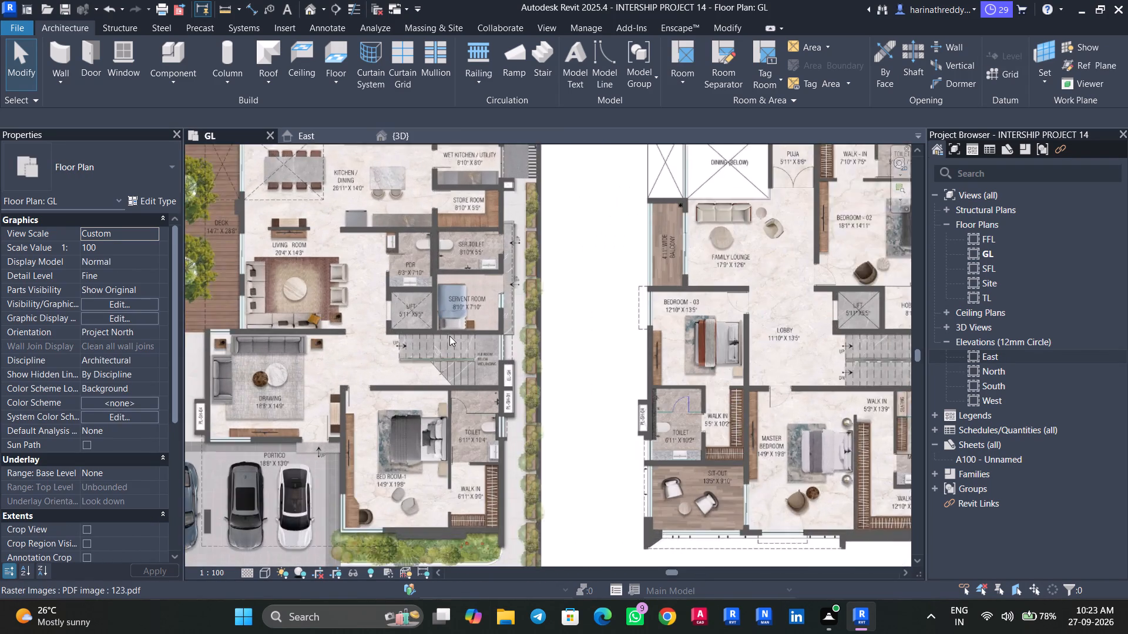
middle_drag(579, 380, 394, 387)
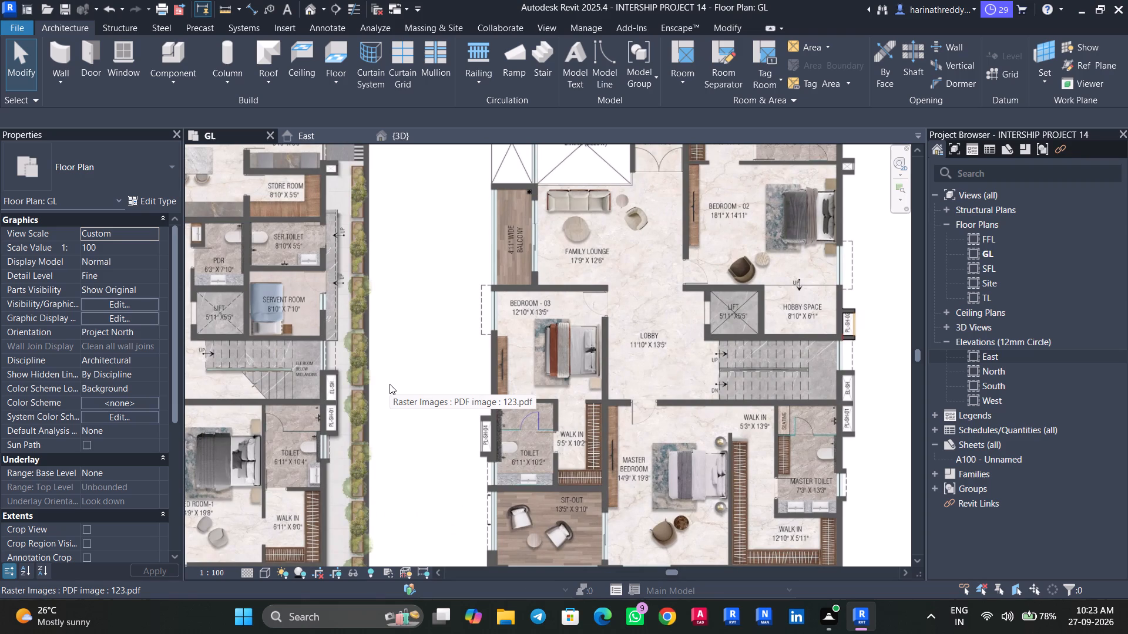
scroll(737, 417, up, 4)
middle_drag(738, 405, 549, 439)
scroll(565, 401, up, 2)
middle_drag(565, 394, 539, 413)
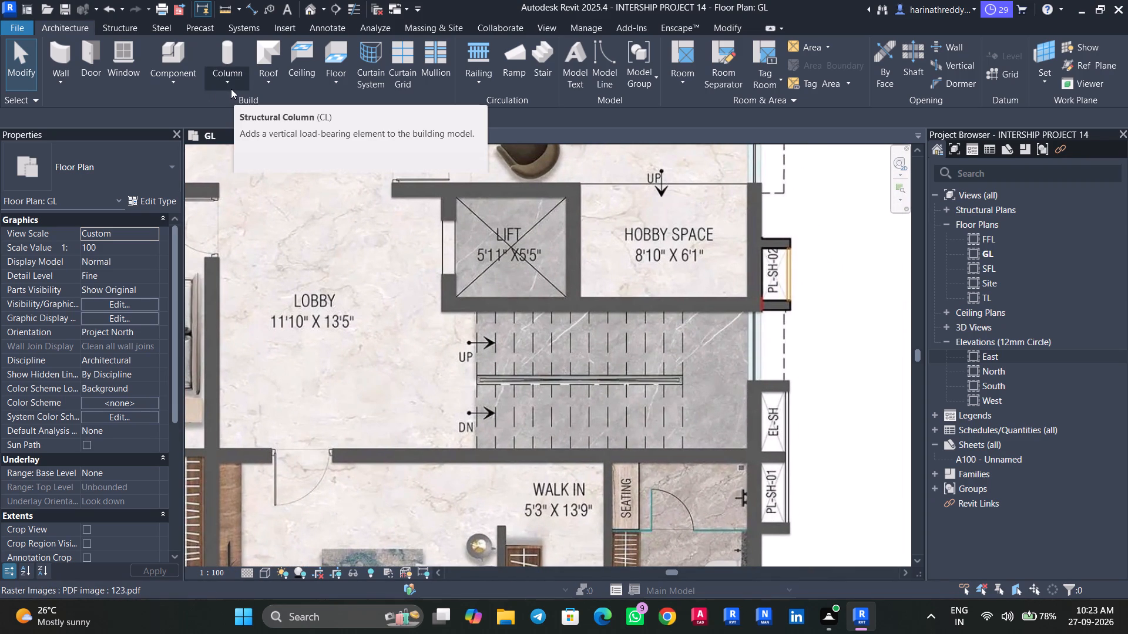
click(231, 89)
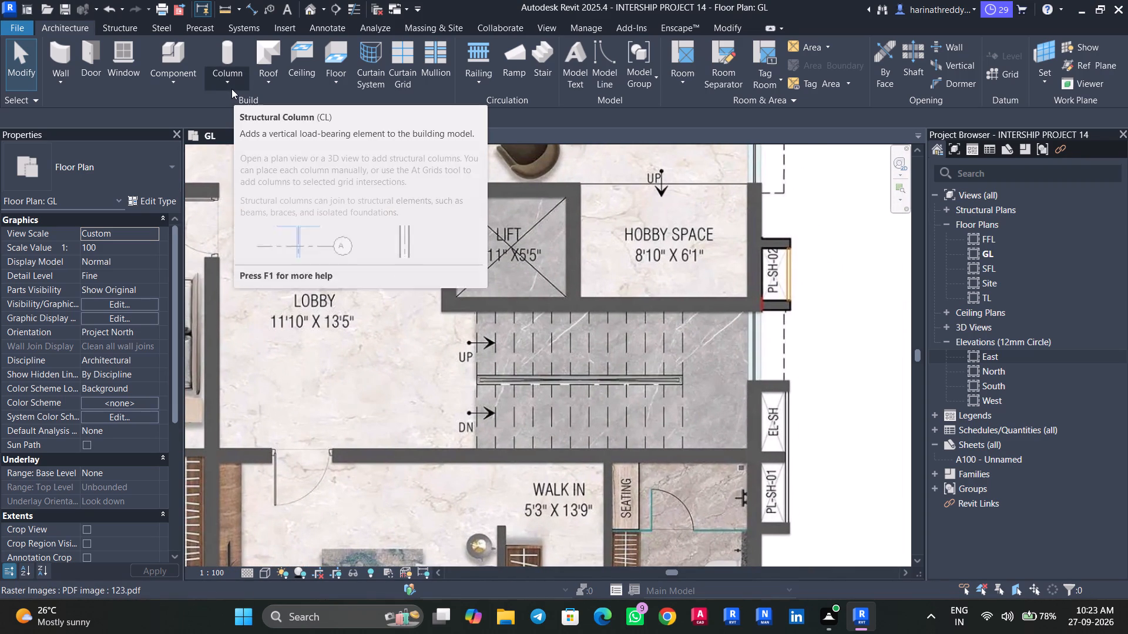
click(273, 87)
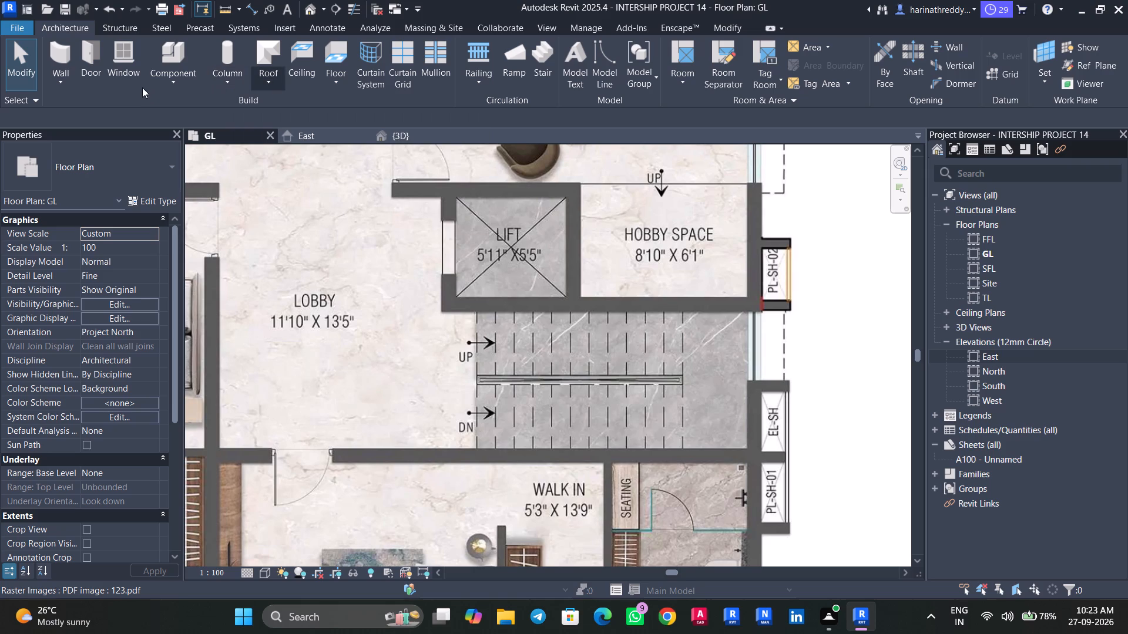
click(50, 88)
click(546, 69)
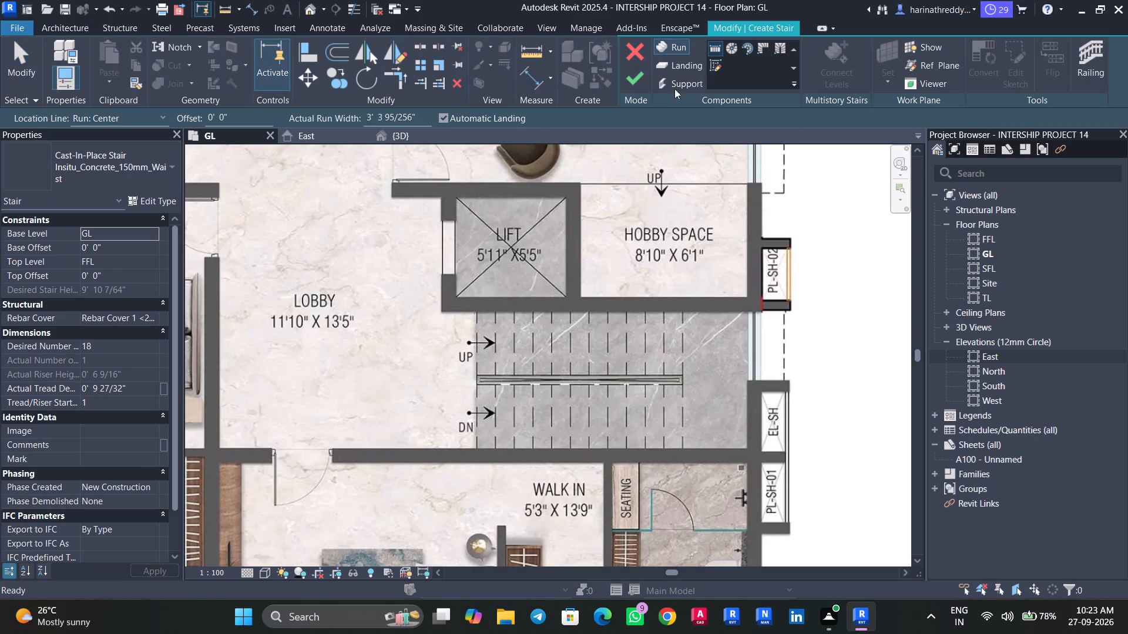
click(715, 65)
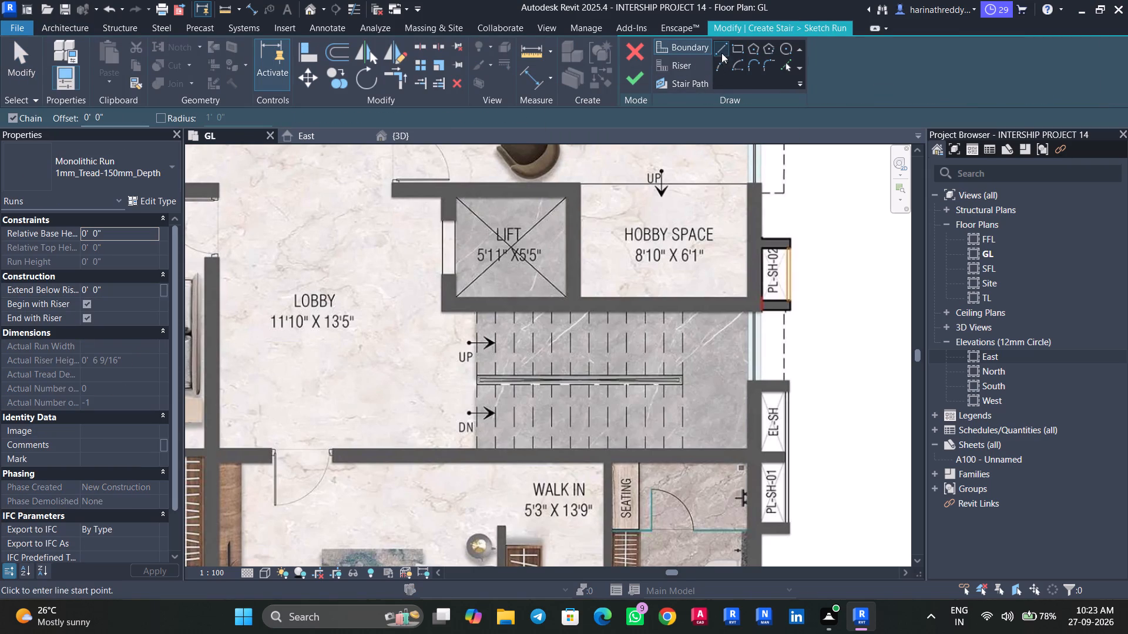
Sketch the stair's outer boundary along three wall faces, with both long sides about 14'-10" and the lobby side open.
click(720, 46)
scroll(479, 326, up, 5)
click(472, 299)
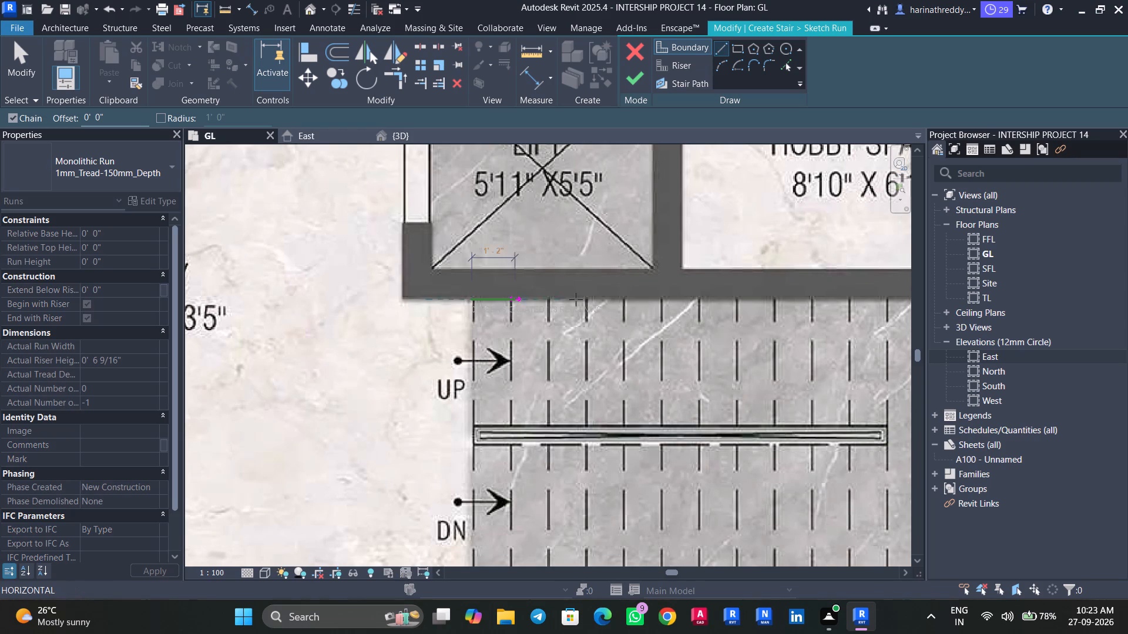
middle_drag(619, 292, 362, 283)
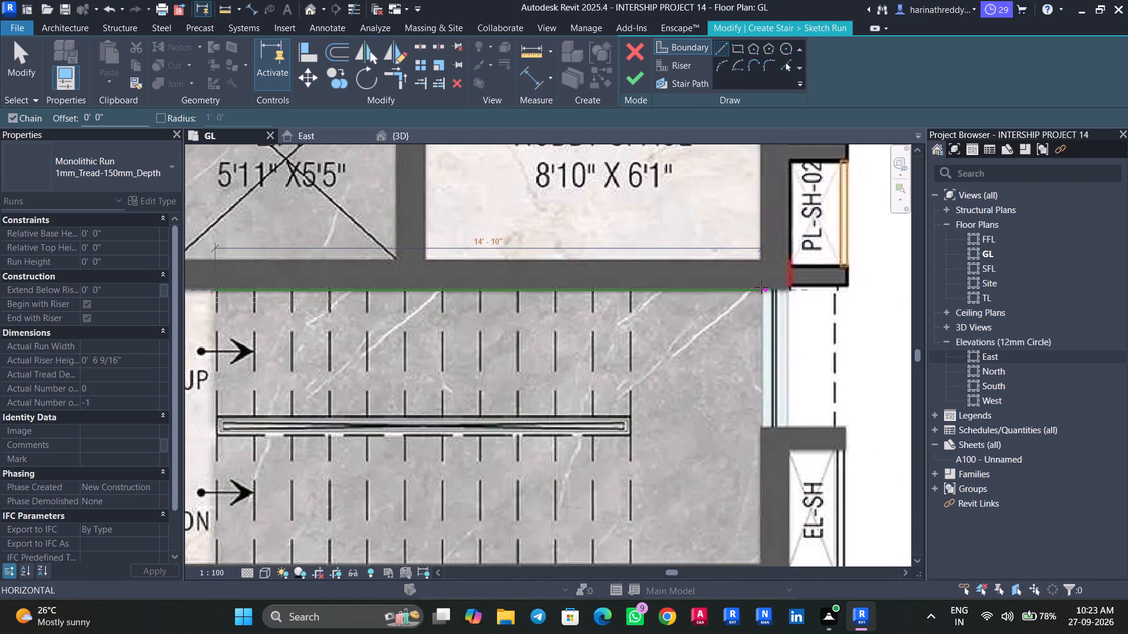
click(761, 287)
middle_drag(757, 467, 717, 171)
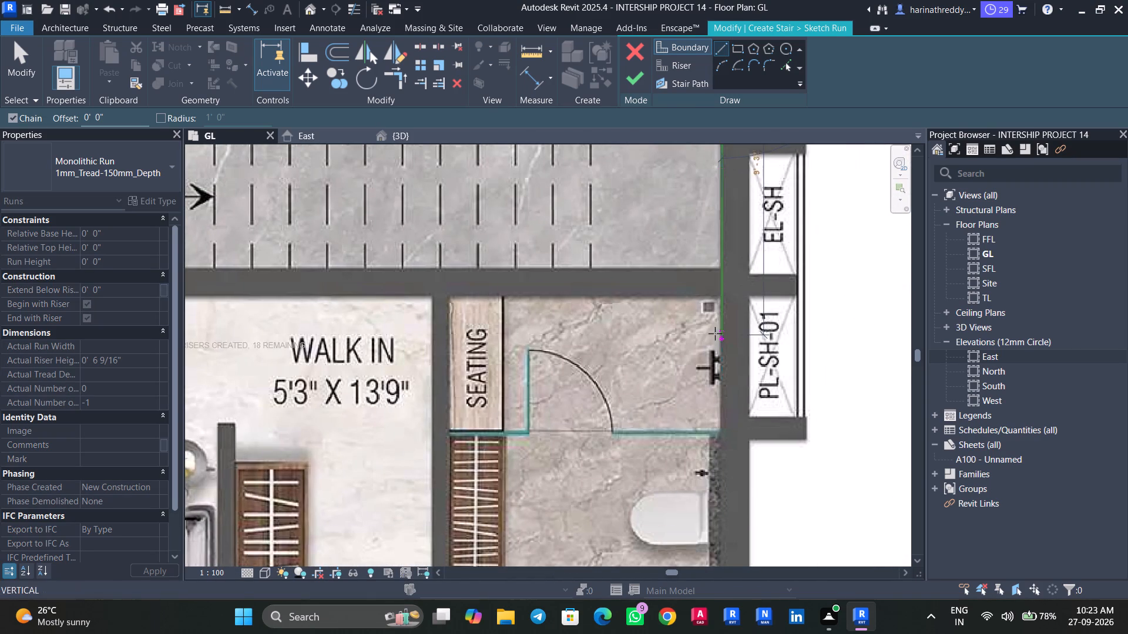
click(721, 267)
middle_drag(569, 269, 706, 271)
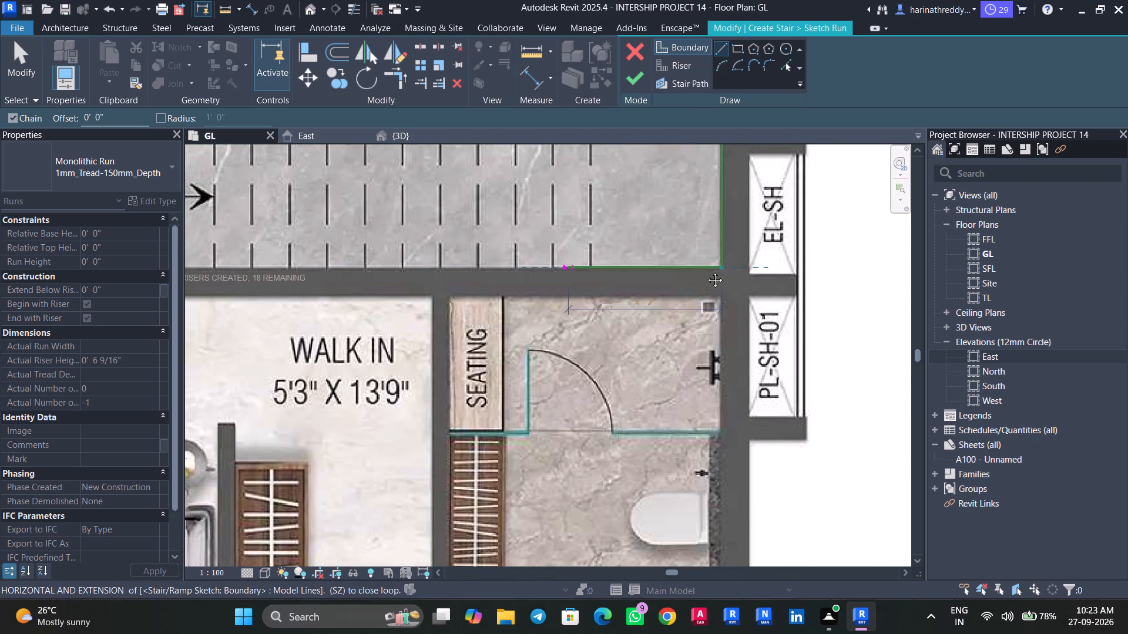
middle_drag(706, 271, 838, 271)
click(446, 265)
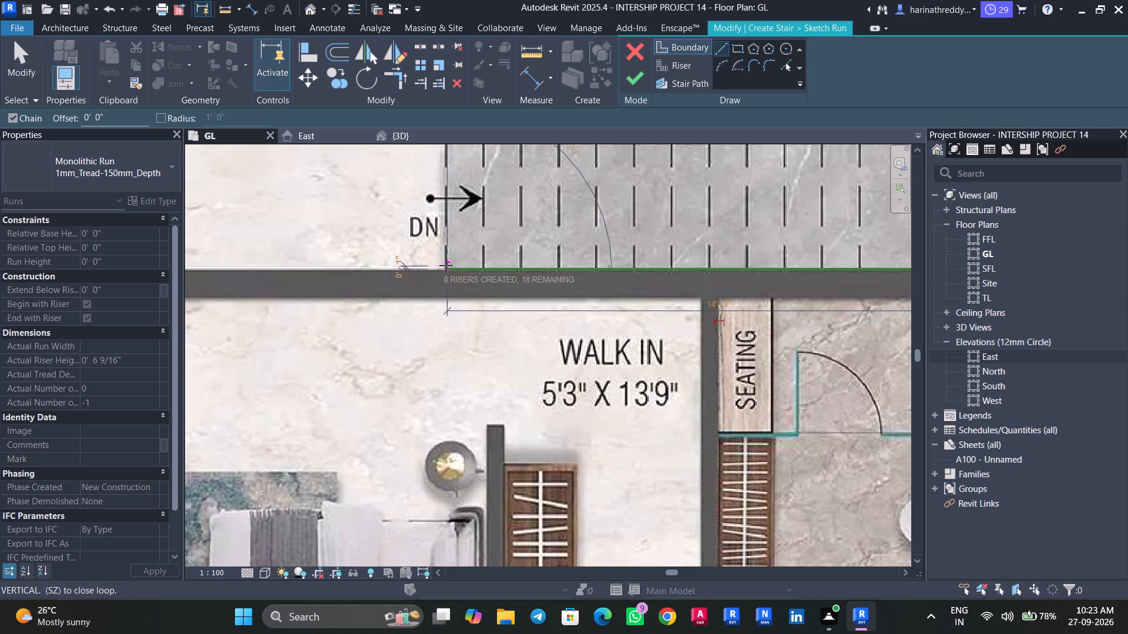
key(Escape)
Sketch the inner boundary around the central divider between the UP and DN flights, about 6" wide and open at the lobby end.
middle_drag(474, 232, 446, 432)
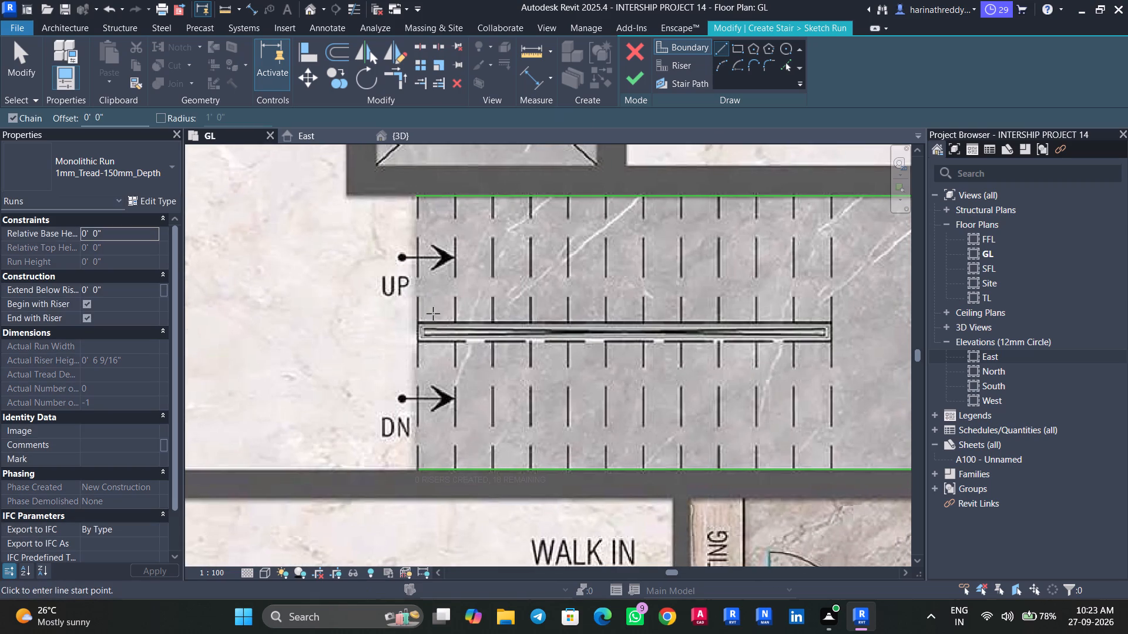
scroll(442, 313, up, 6)
click(391, 335)
middle_drag(574, 333, 226, 291)
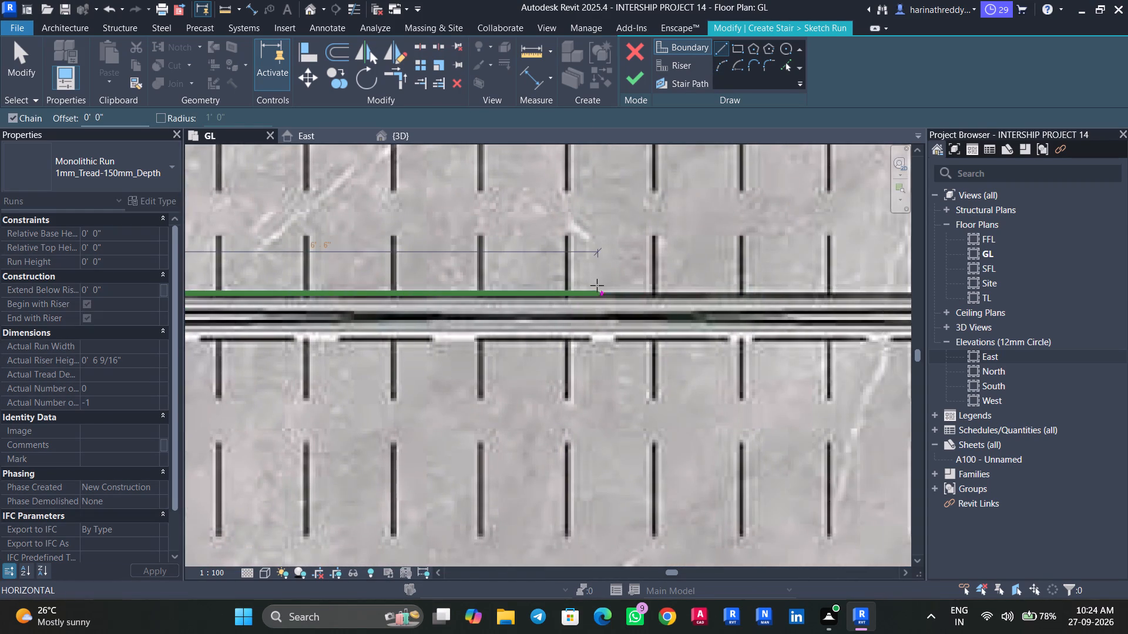
middle_drag(596, 287, 204, 271)
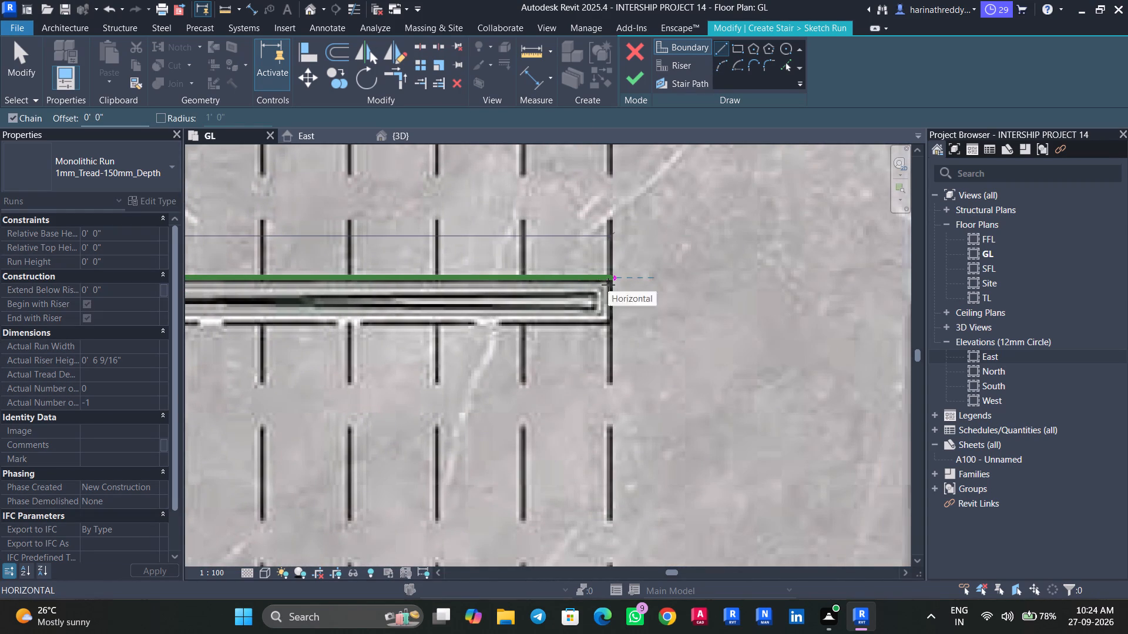
click(608, 284)
click(608, 323)
middle_drag(420, 322, 659, 323)
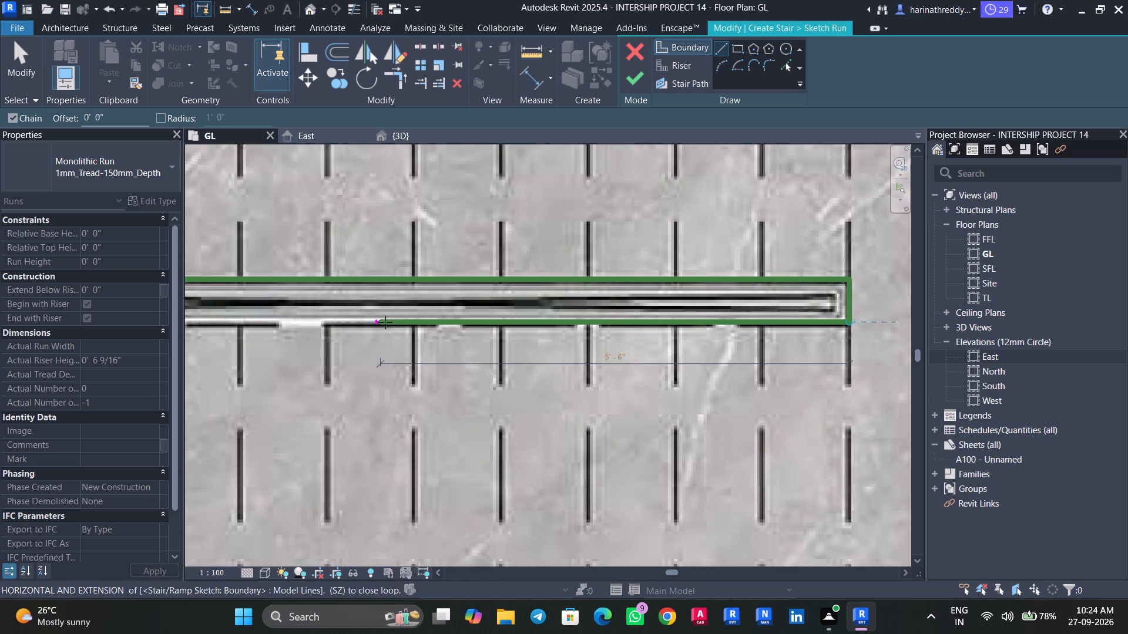
middle_drag(482, 335, 681, 336)
middle_drag(451, 329, 662, 335)
click(300, 338)
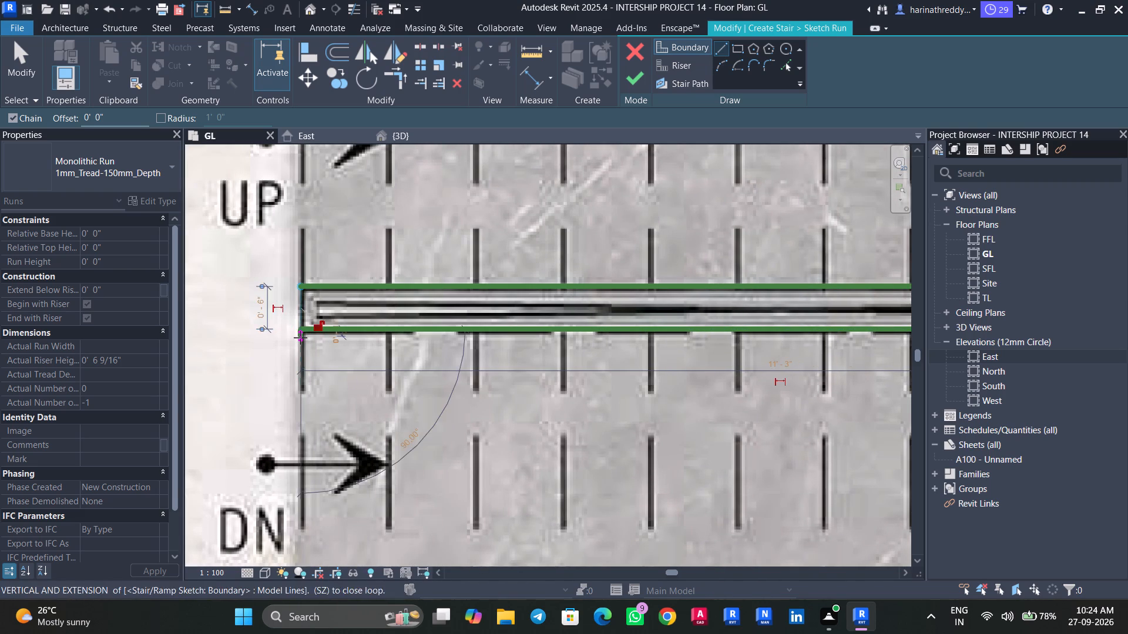
key(Escape)
key(Escape)
Draw the first two riser lines across the UP flight from the lobby end, about 1'-0" apart, between the inner and outer boundaries.
middle_drag(428, 203, 427, 349)
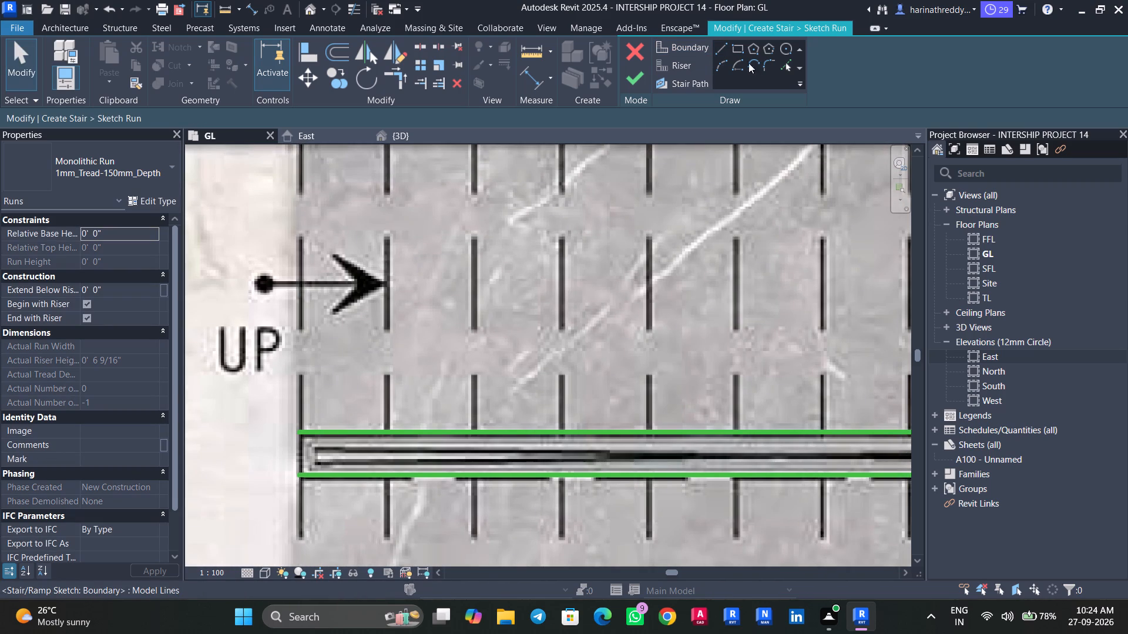
click(675, 63)
scroll(441, 323, down, 5)
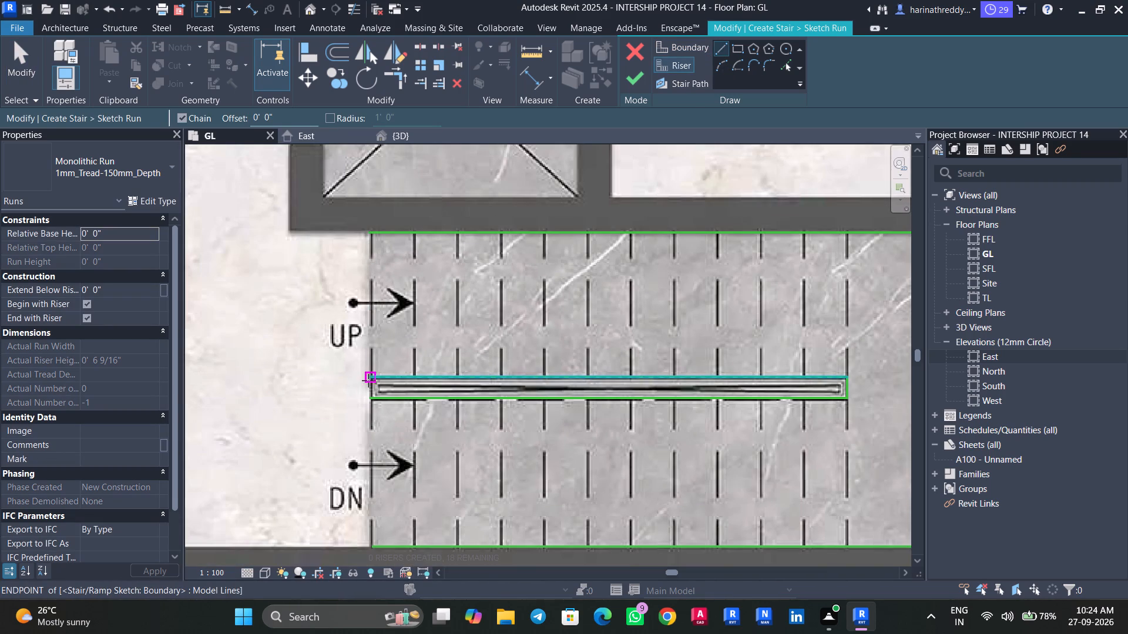
click(370, 377)
click(370, 235)
key(Escape)
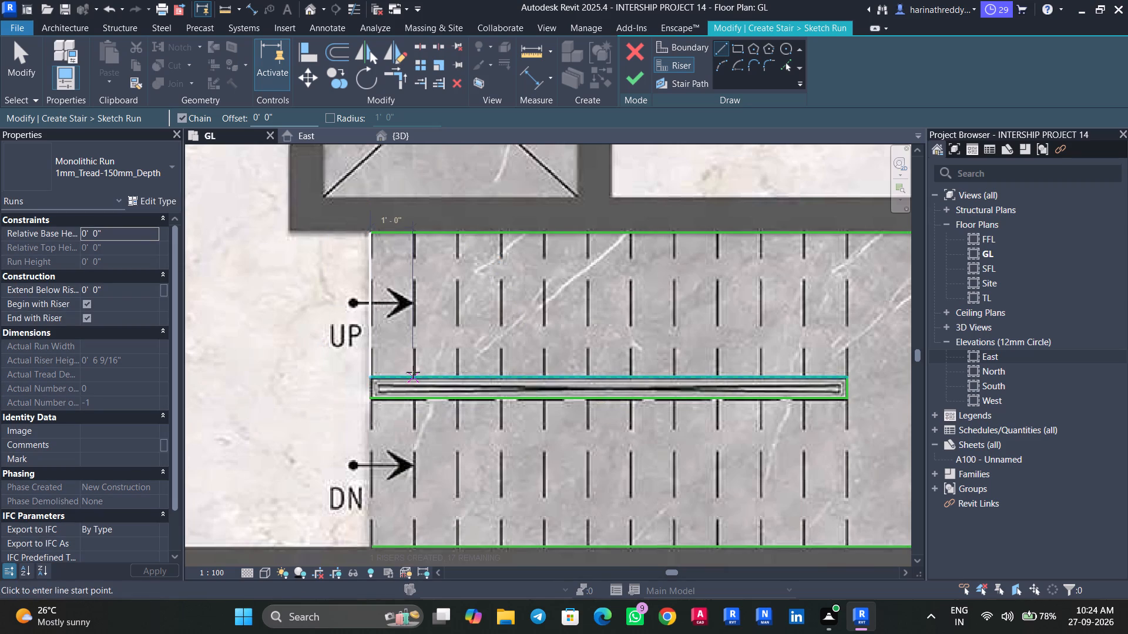
click(413, 375)
click(416, 237)
key(Escape)
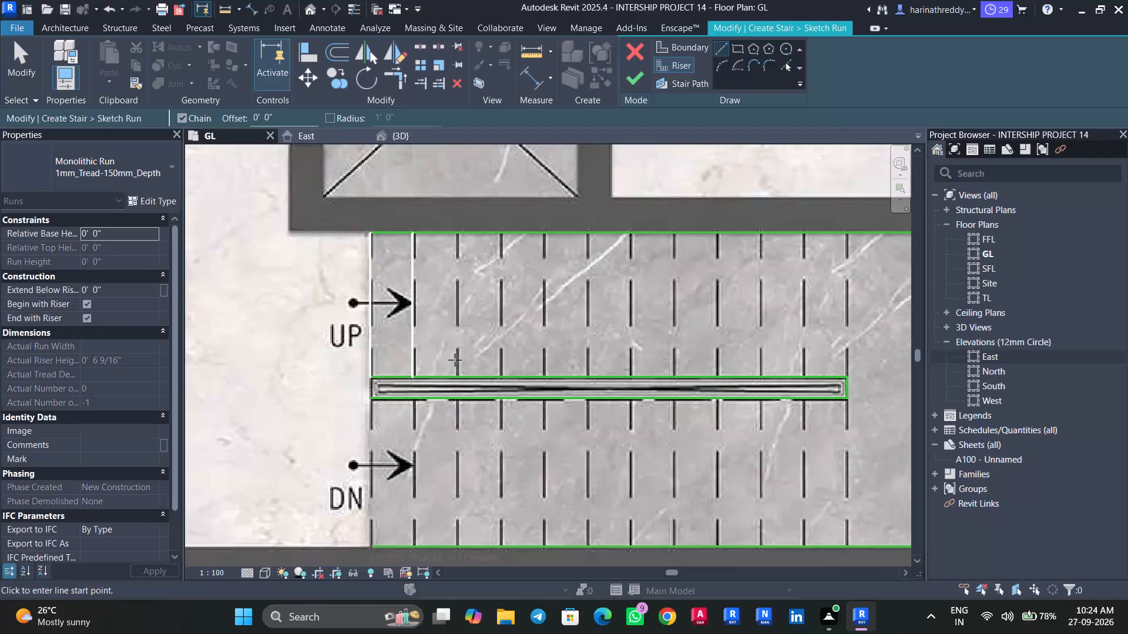
key(Escape)
Nudge the first and second riser lines slightly away from the lobby to match the tread lines on the plan image.
scroll(371, 329, up, 5)
click(373, 328)
key(Right)
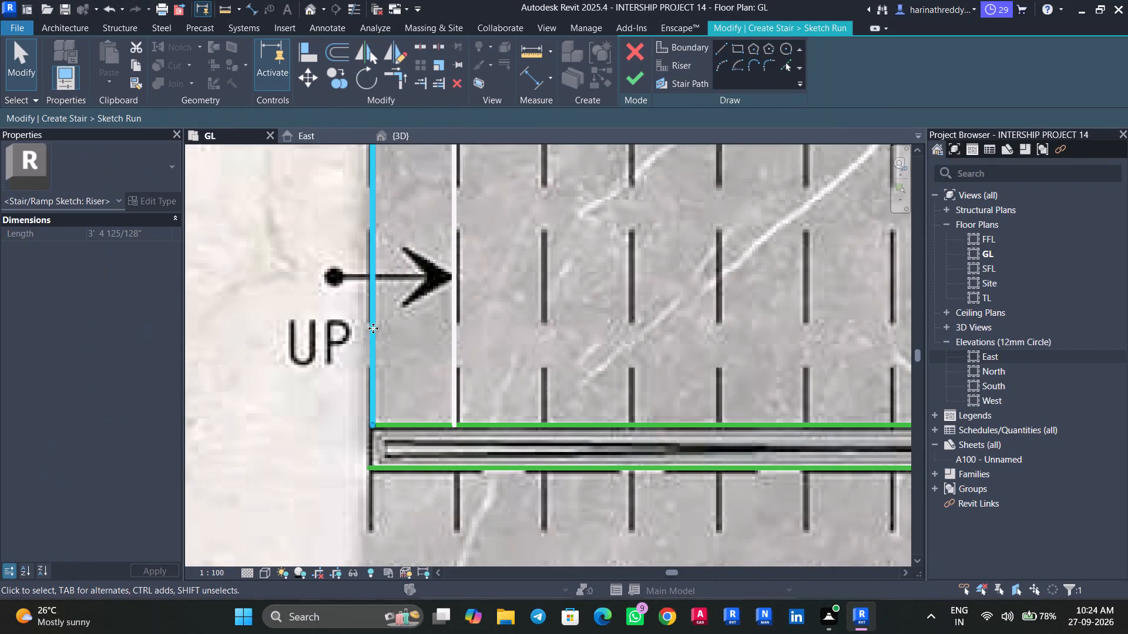
key(Escape)
click(451, 346)
key(Right)
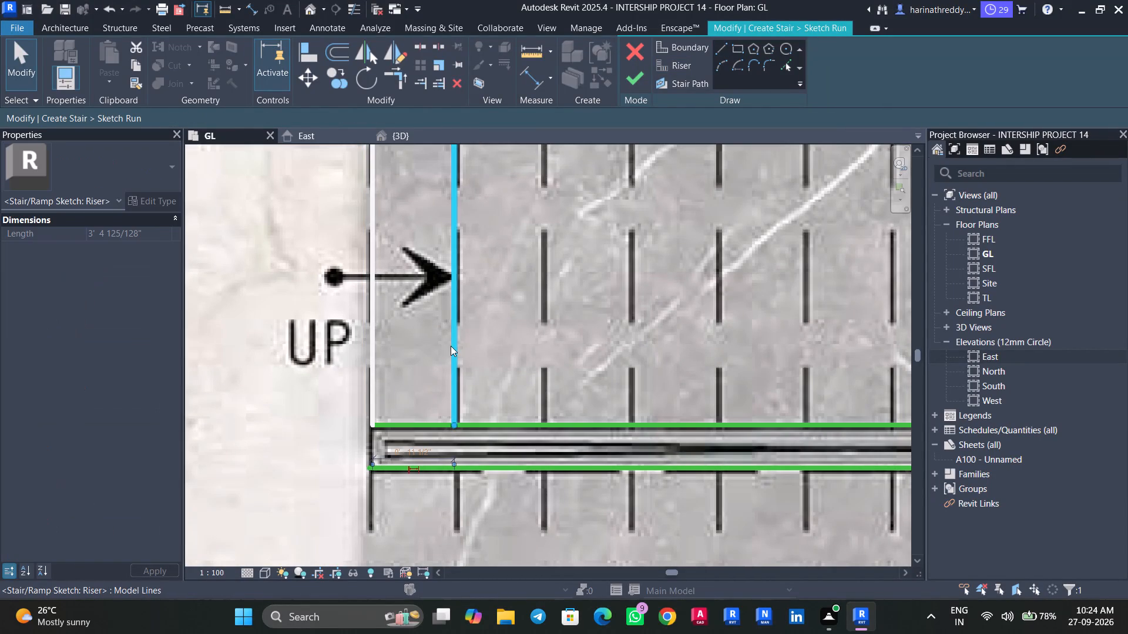
key(Escape)
Draw the third and fourth riser lines across the UP flight over the plan image's tread lines.
scroll(565, 276, down, 5)
click(679, 66)
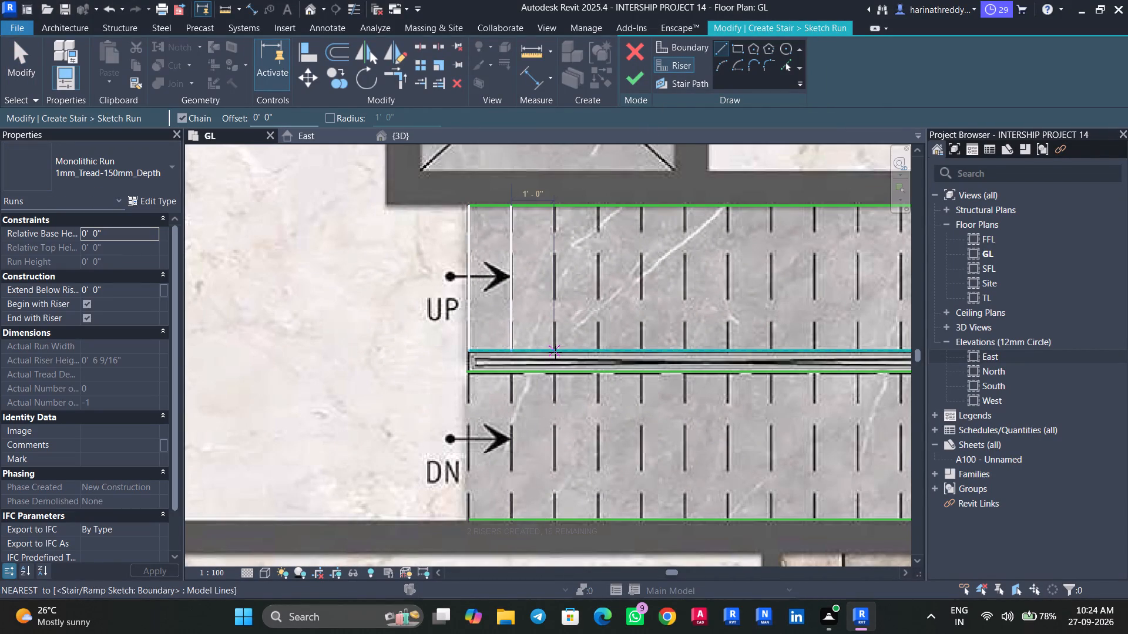
click(556, 350)
click(557, 206)
key(Escape)
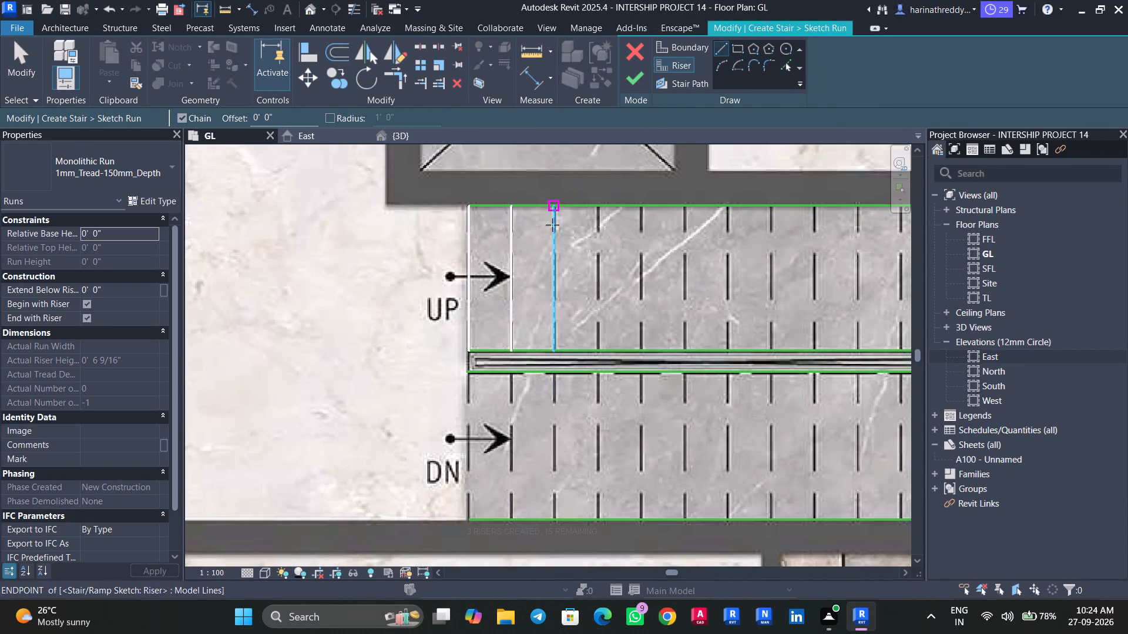
click(600, 347)
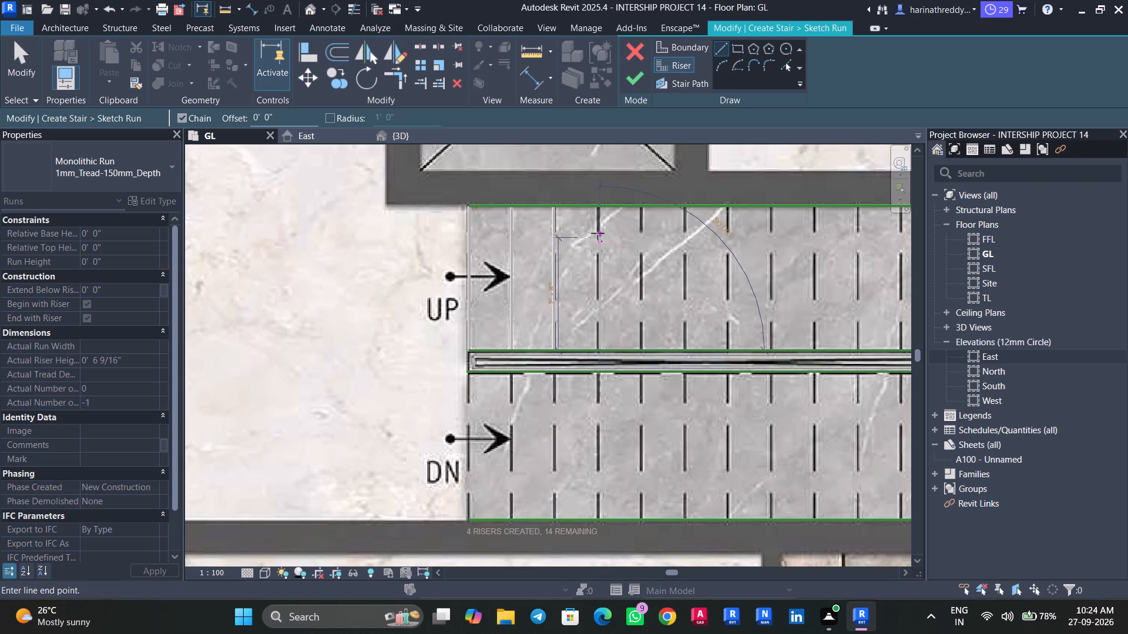
click(598, 208)
key(Escape)
key(Escape)
Nudge the fourth riser line slightly towards the third to match the tread line on the plan image.
click(599, 274)
scroll(600, 279, up, 4)
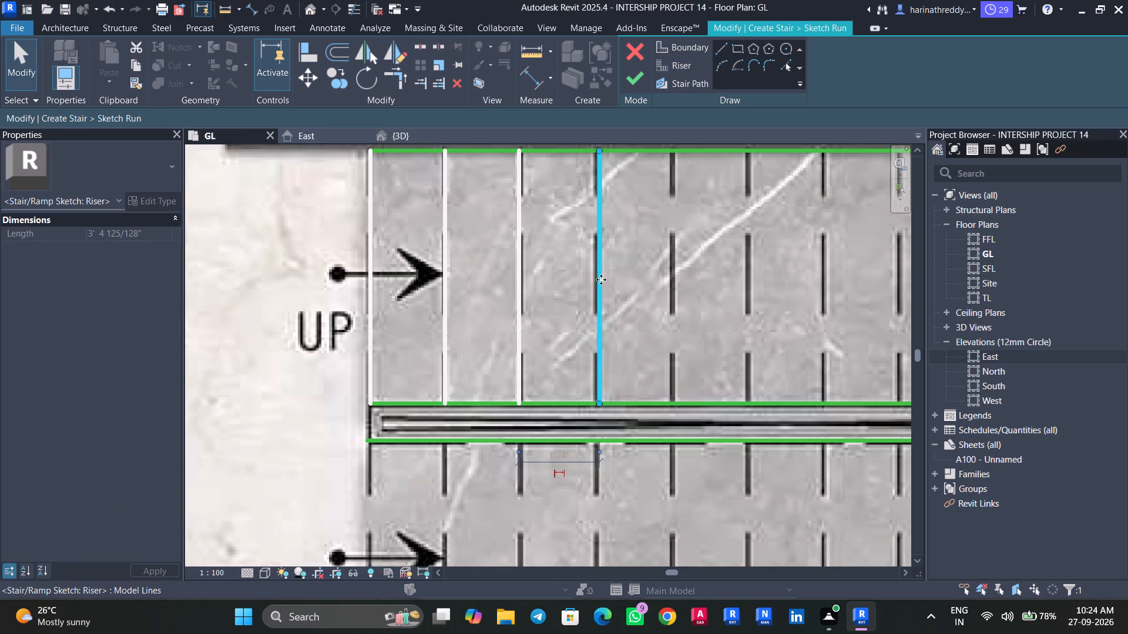
key(Left)
scroll(634, 285, down, 5)
Draw the fifth, sixth and seventh riser lines across the UP flight over the plan image's tread lines.
middle_drag(634, 290, 519, 316)
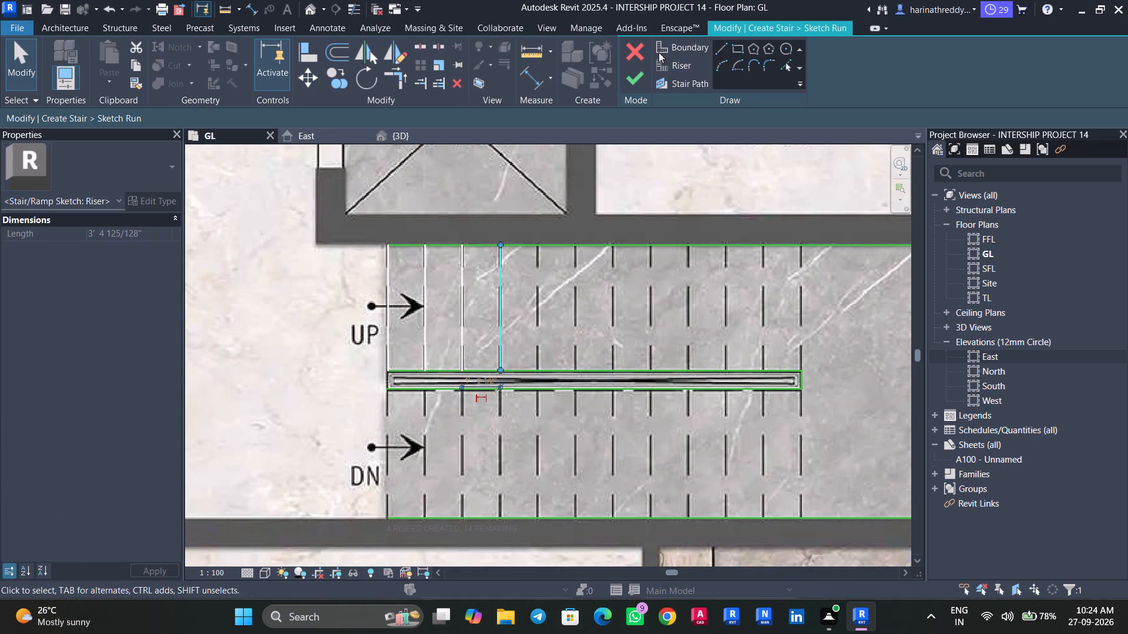
click(672, 64)
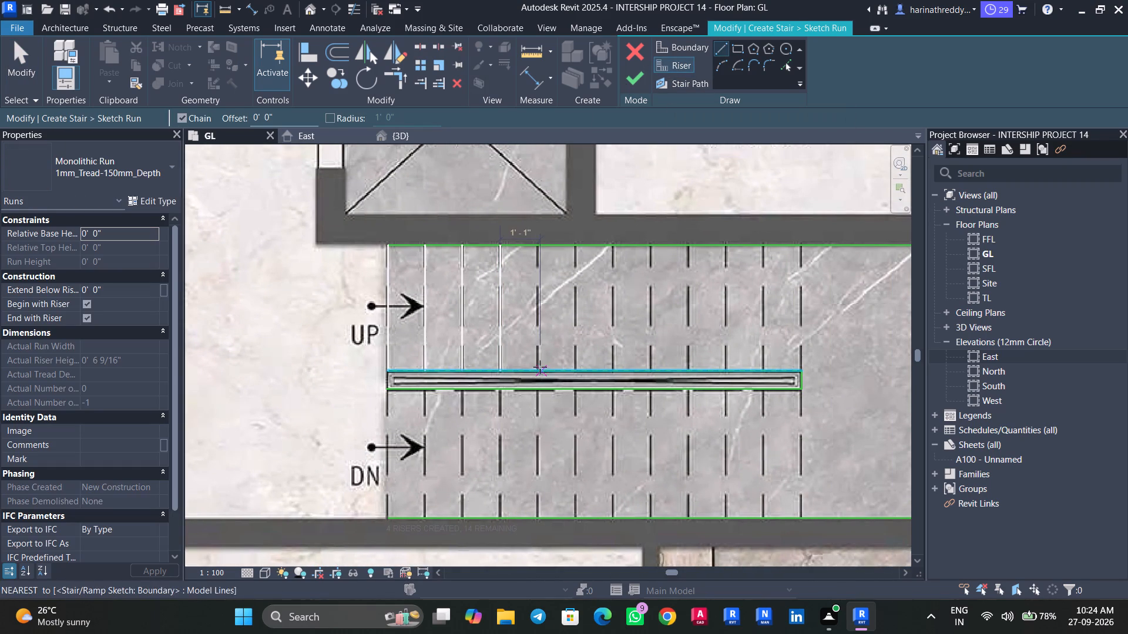
click(538, 372)
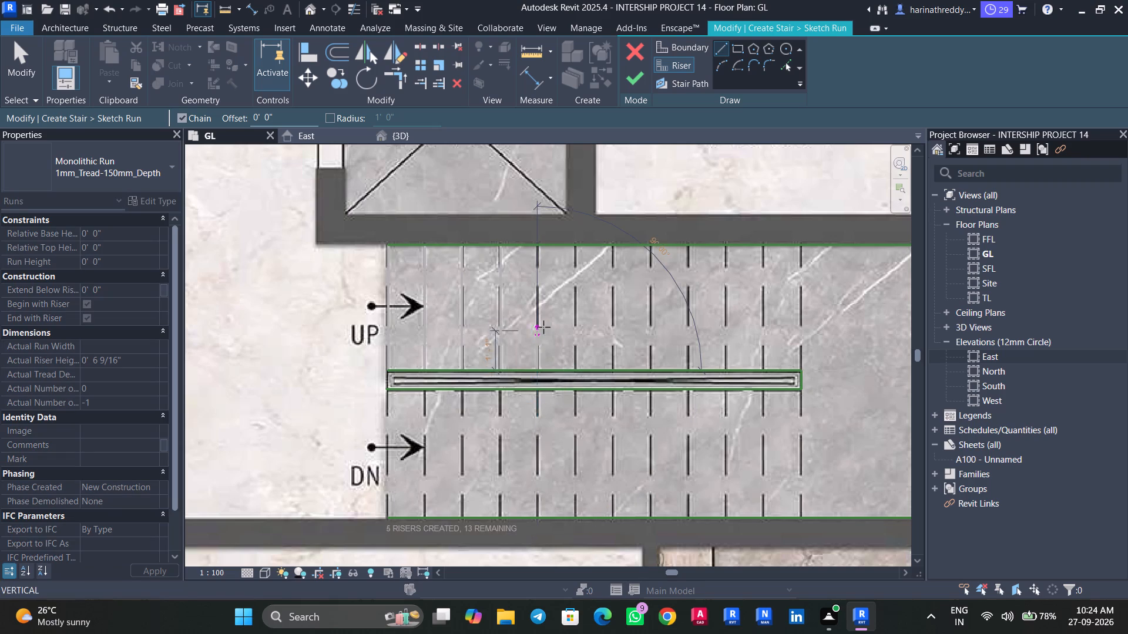
click(540, 246)
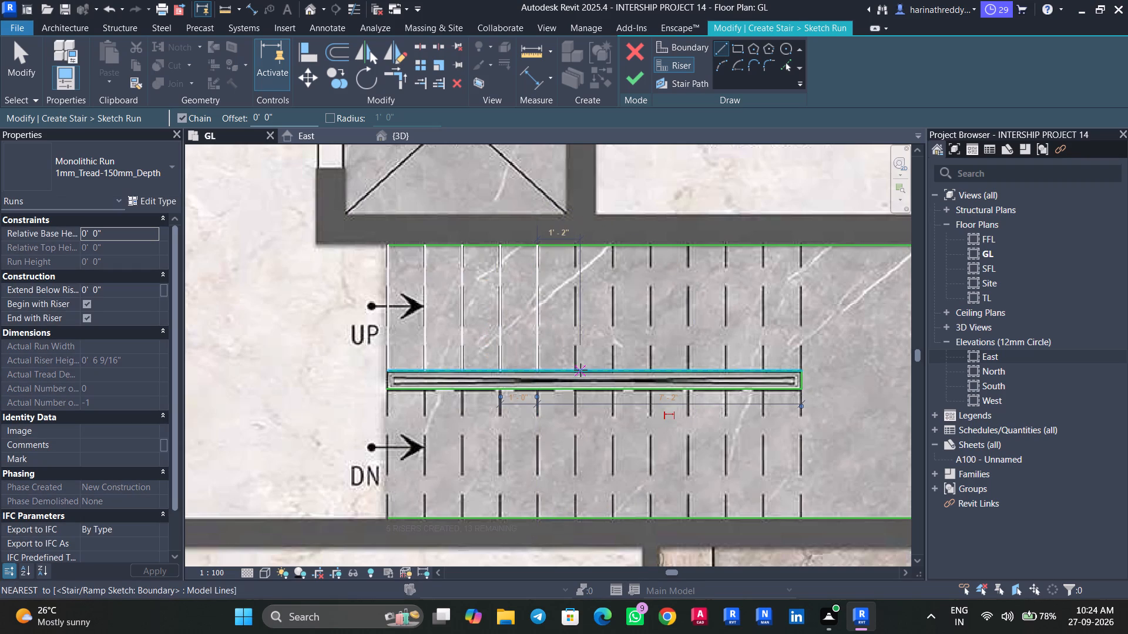
click(575, 369)
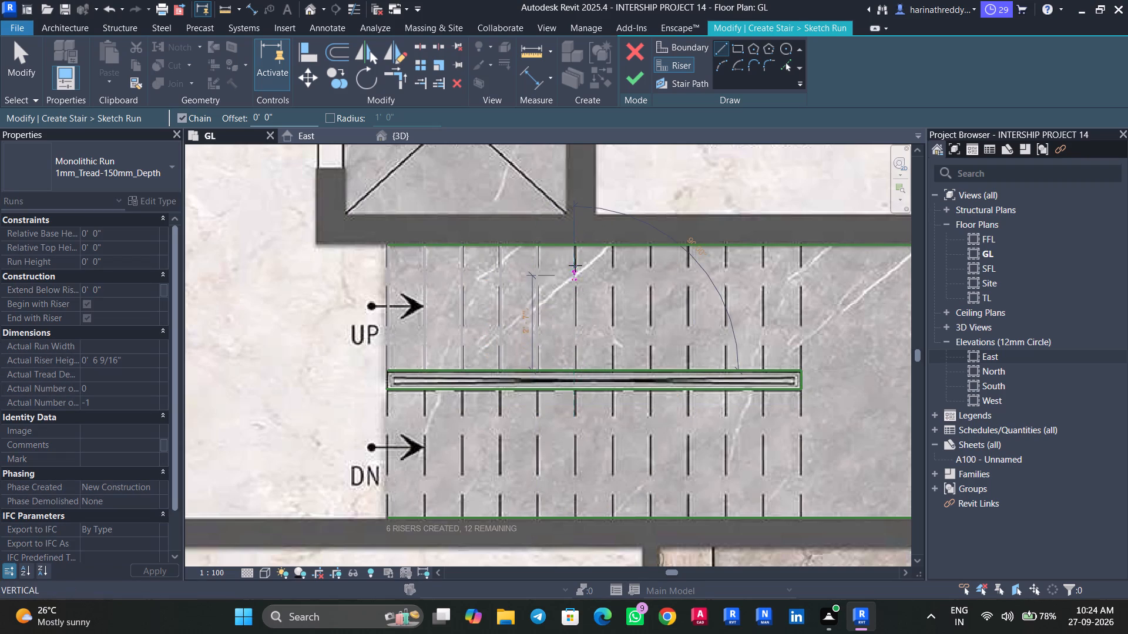
click(576, 247)
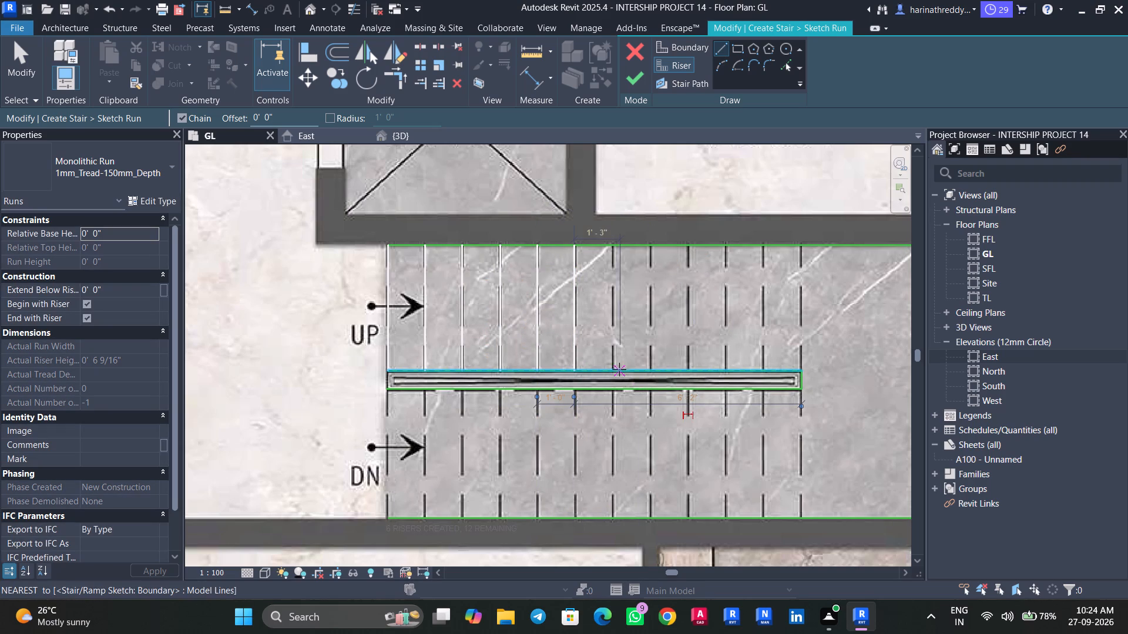
click(614, 369)
click(615, 245)
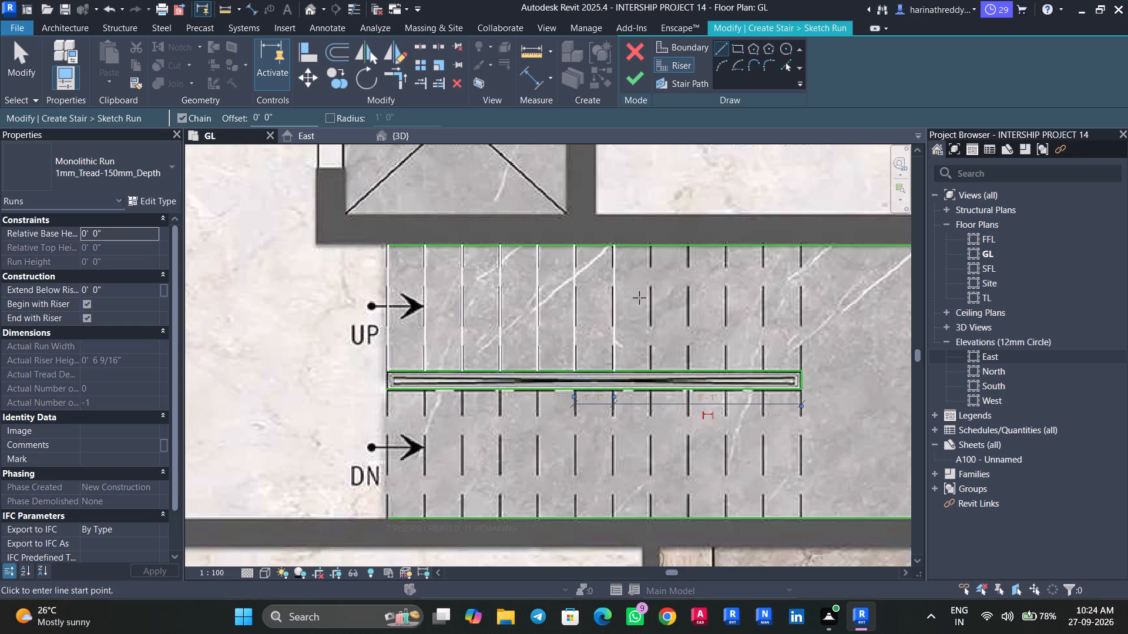
Draw the eighth and ninth riser lines across the UP flight between the inner and outer boundaries, following the plan image's tread lines.
click(653, 371)
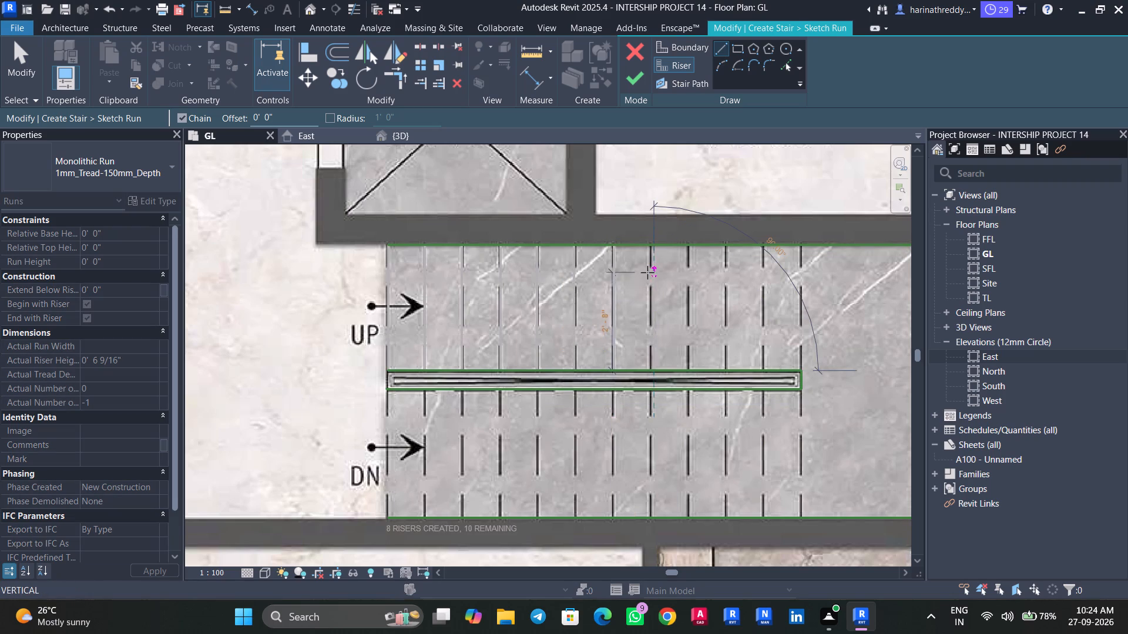
key(Escape)
scroll(645, 376, up, 3)
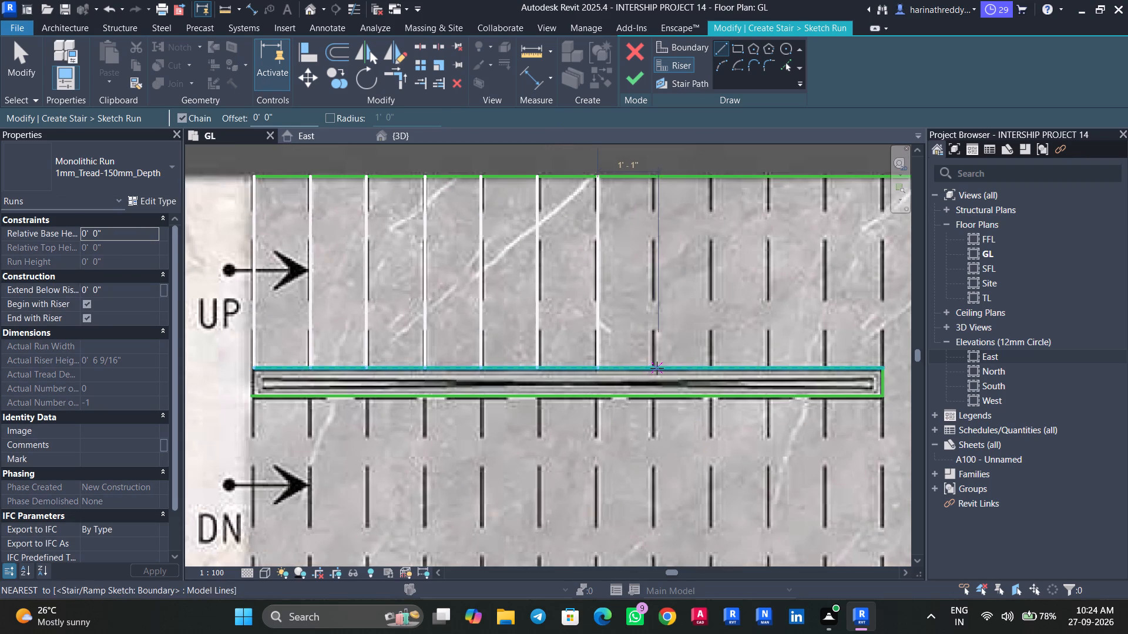
click(654, 368)
click(657, 177)
key(Escape)
middle_drag(710, 324, 684, 345)
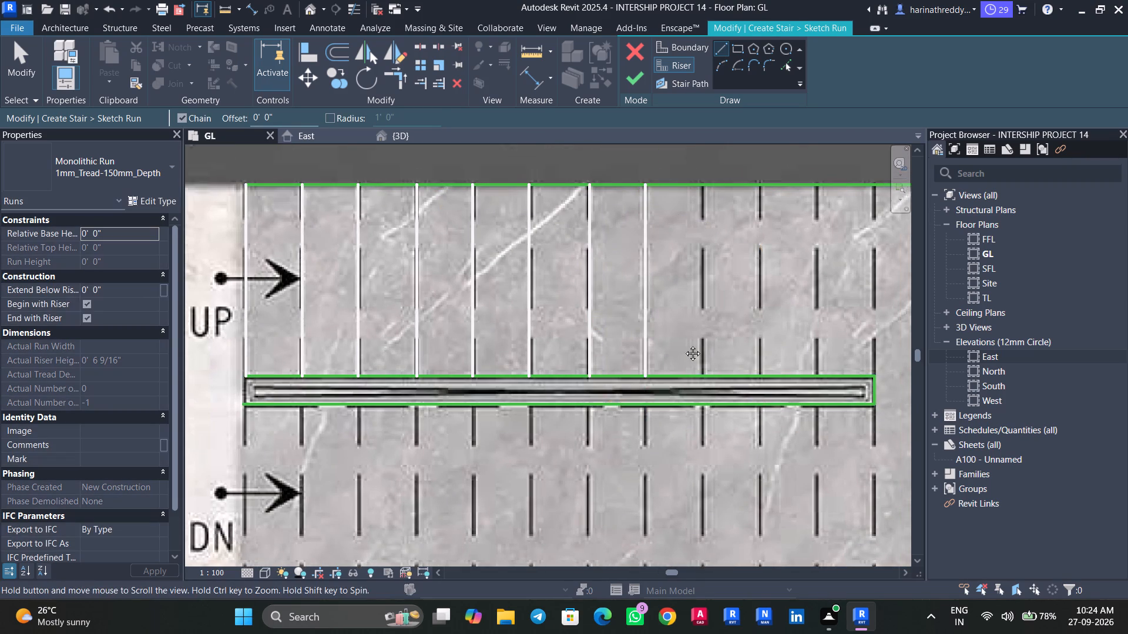
middle_drag(684, 345, 564, 407)
scroll(564, 407, up, 1)
click(565, 458)
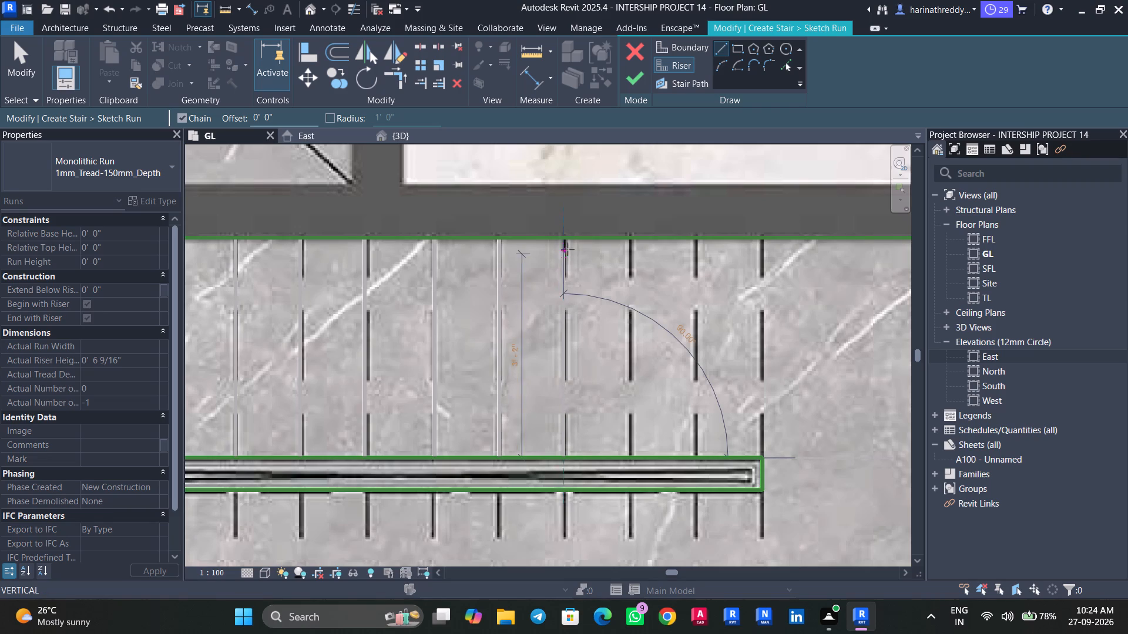
click(566, 241)
key(Escape)
Draw the tenth riser line across the UP flight and nudge it slightly towards the ninth to match the tread line.
click(633, 457)
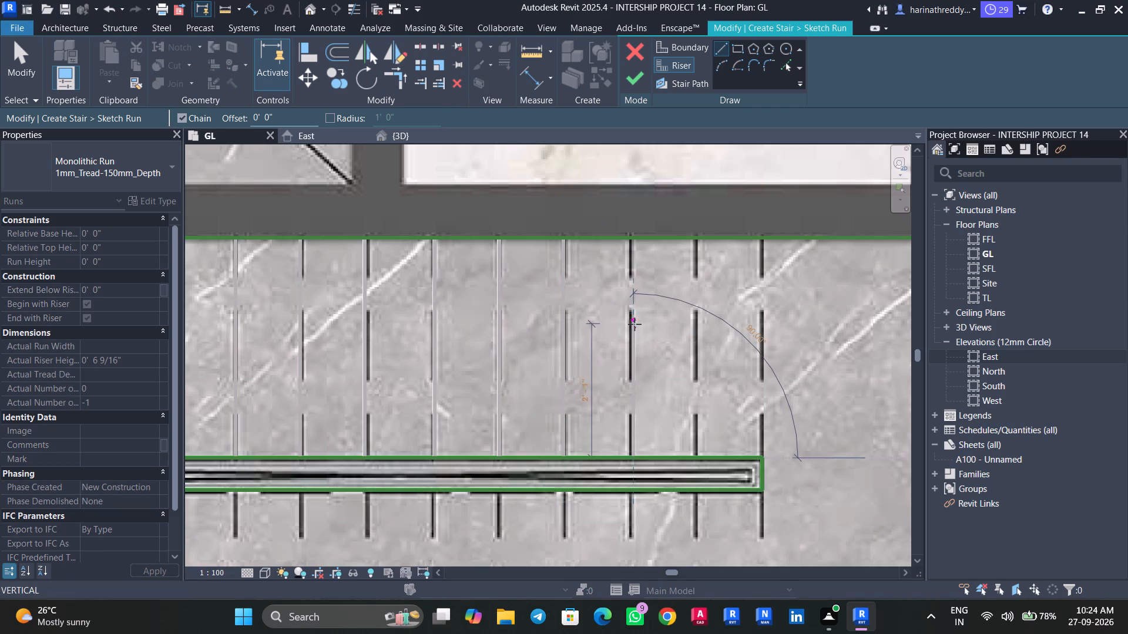
key(Escape)
click(632, 458)
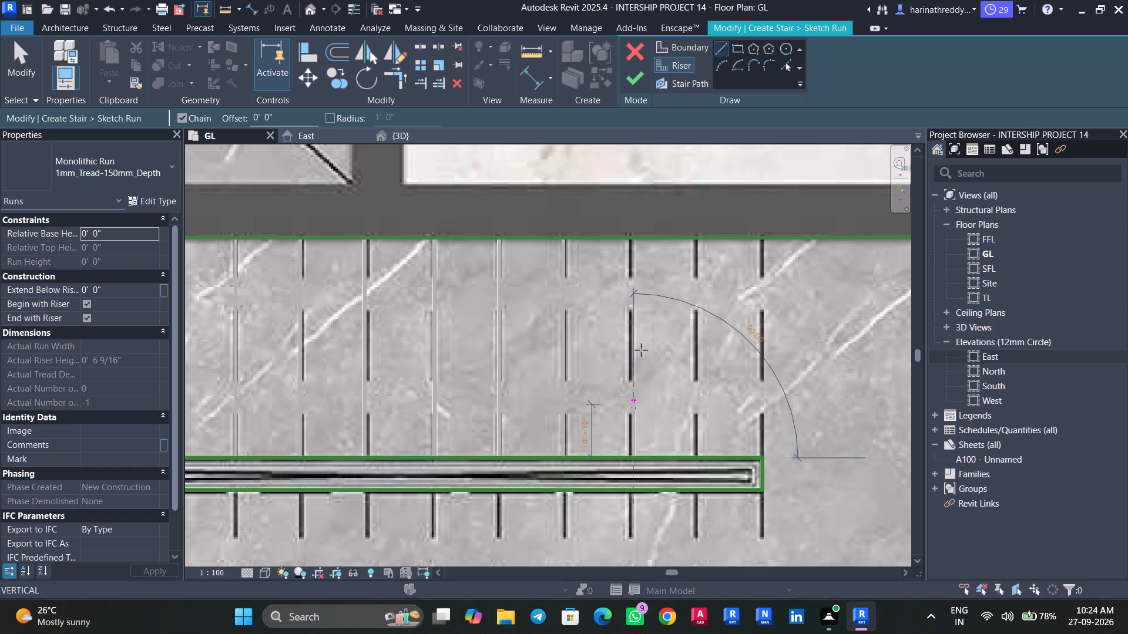
key(Escape)
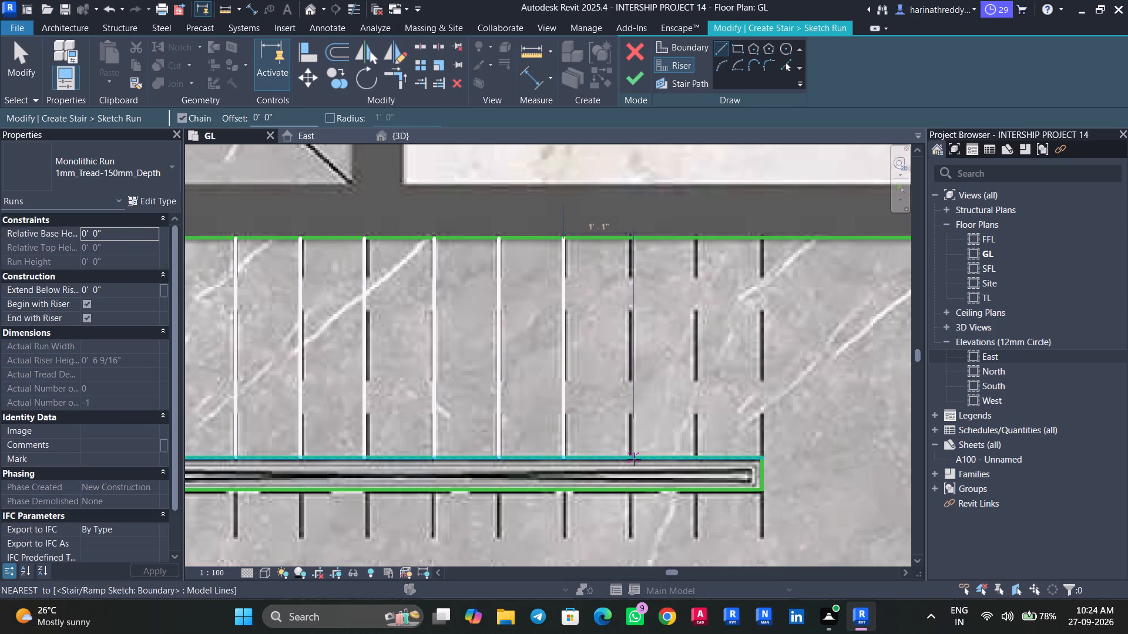
click(630, 458)
key(Escape)
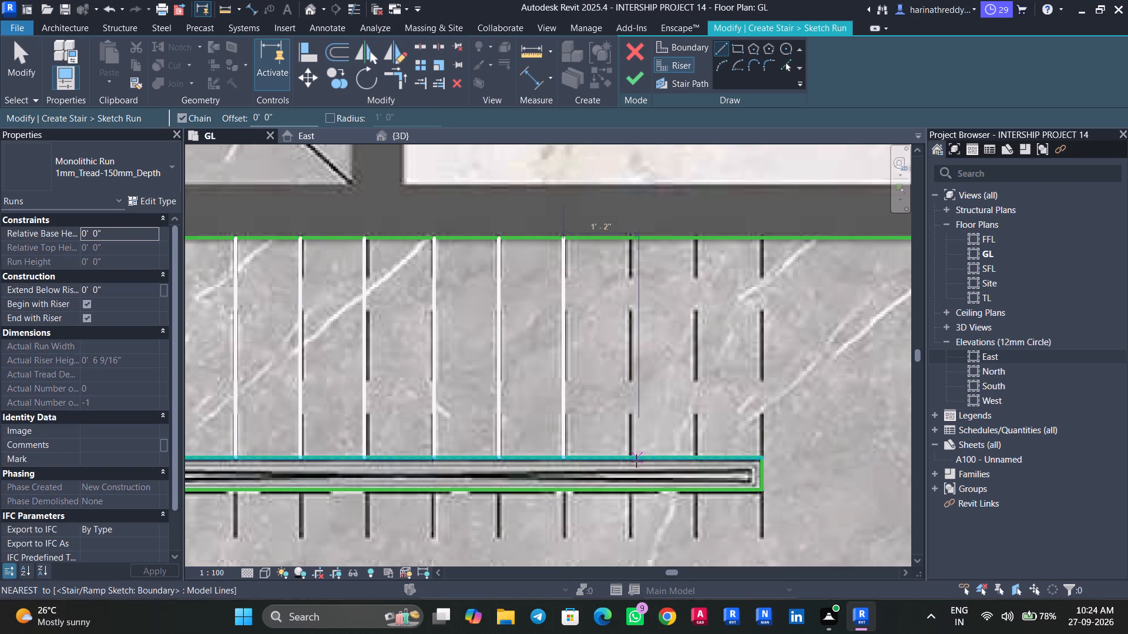
click(632, 459)
click(630, 240)
key(Escape)
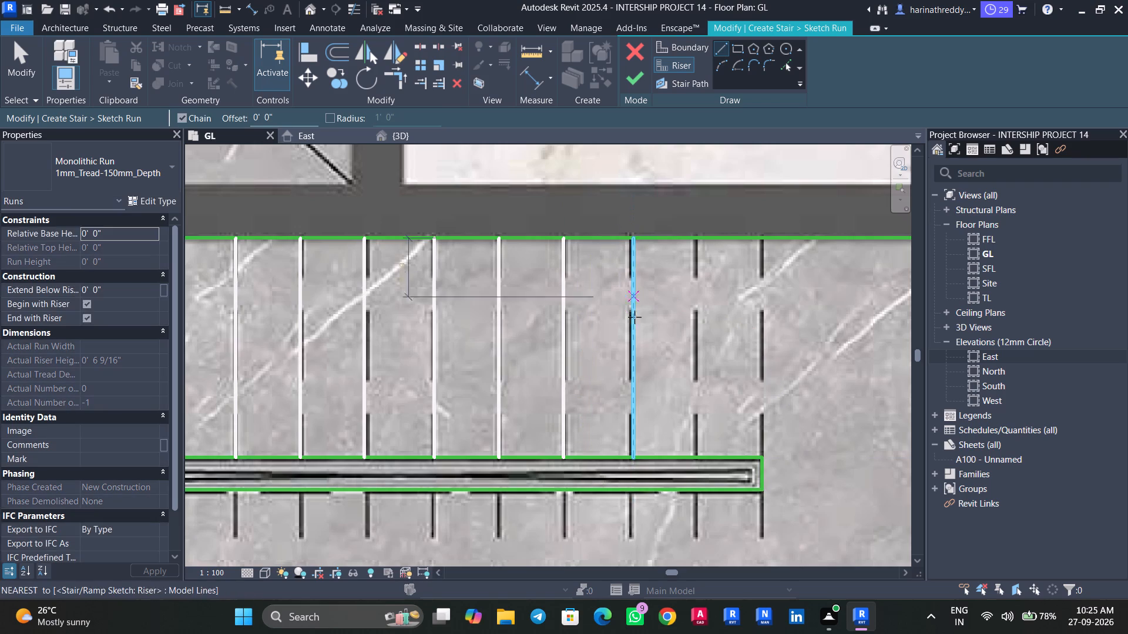
key(Escape)
click(637, 322)
key(Left)
key(Escape)
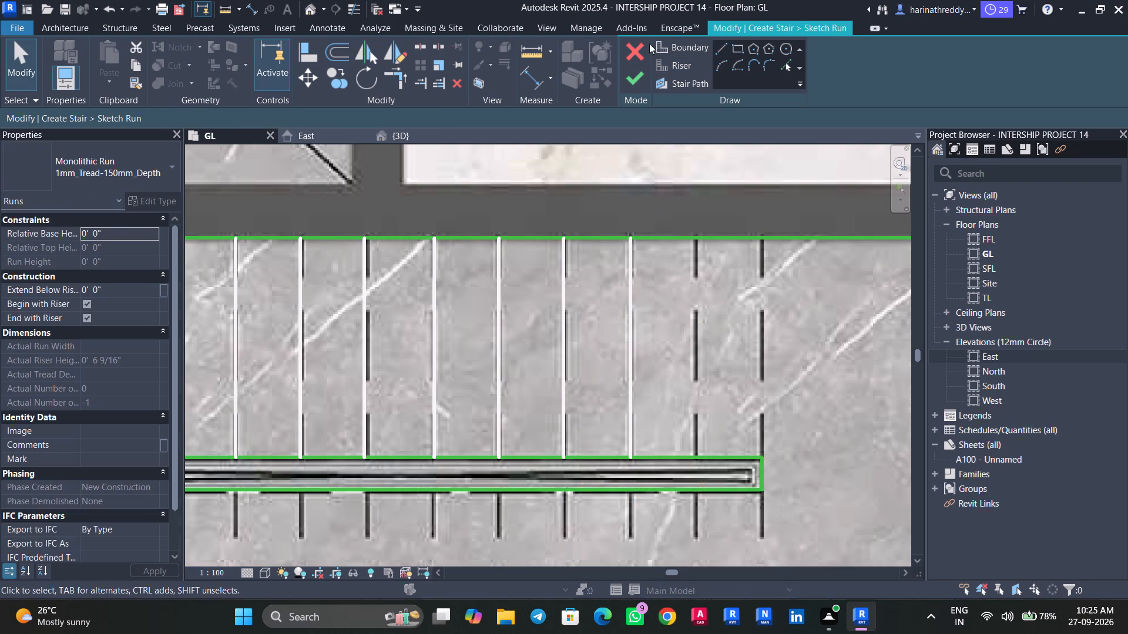
Draw the eleventh and twelfth riser lines across the UP flight, placing the last at the landing end of the central boundary.
click(670, 59)
click(697, 458)
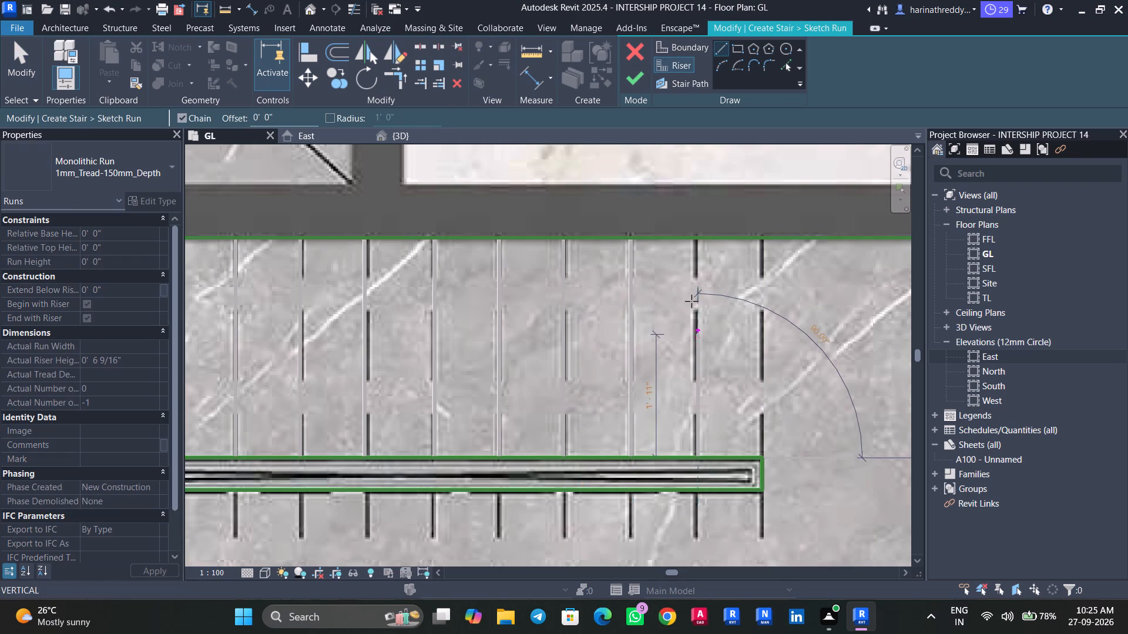
key(Escape)
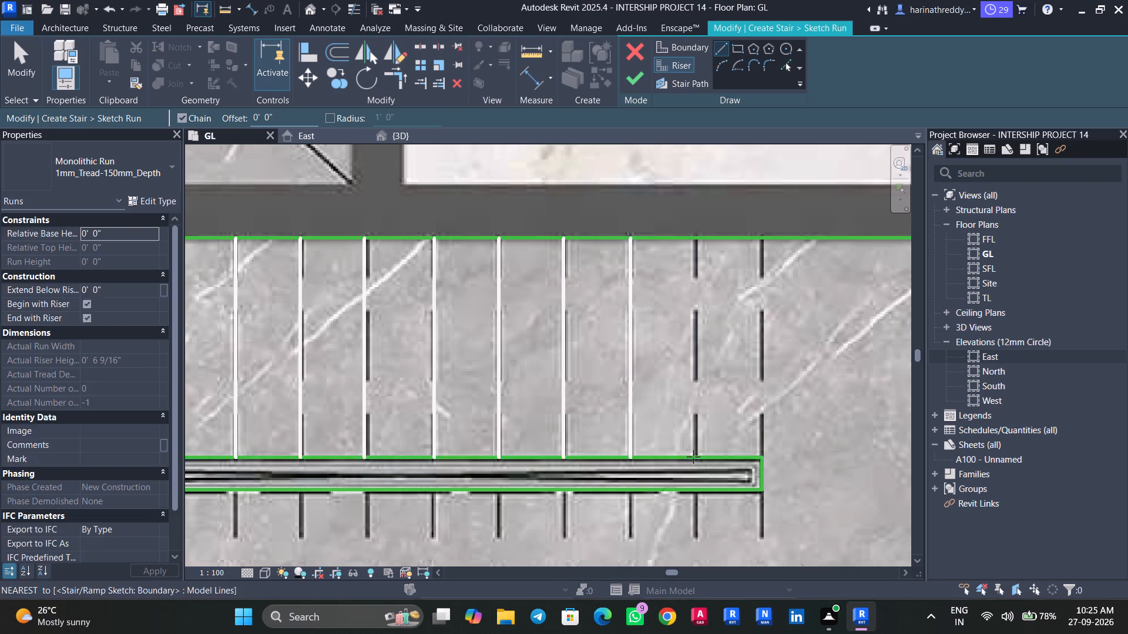
click(693, 457)
click(698, 240)
key(Escape)
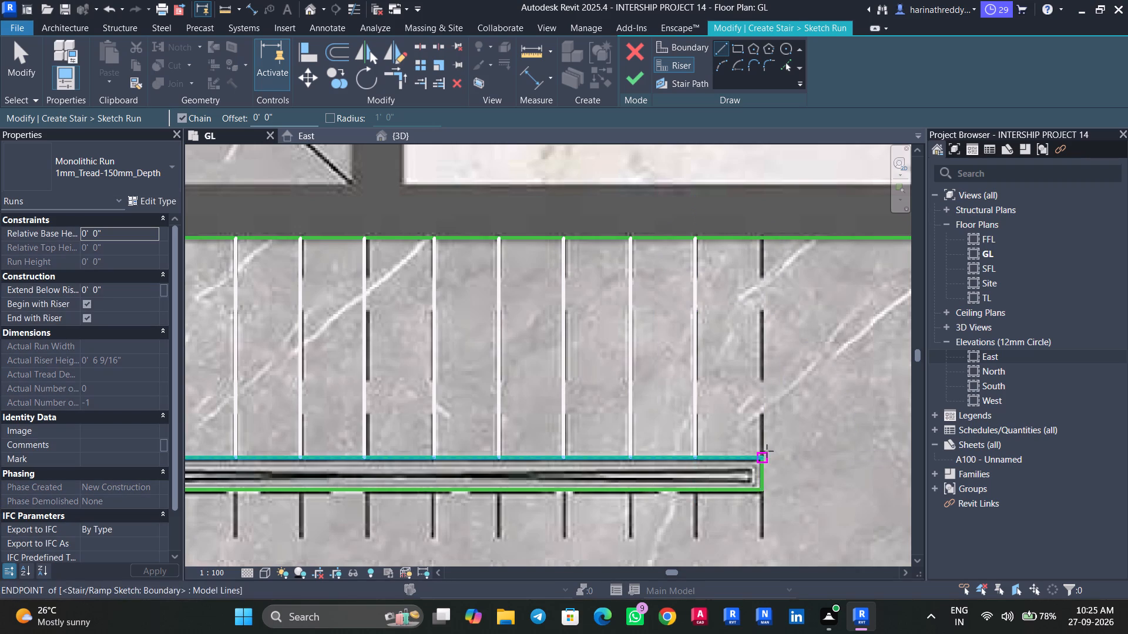
click(764, 456)
click(770, 240)
key(Escape)
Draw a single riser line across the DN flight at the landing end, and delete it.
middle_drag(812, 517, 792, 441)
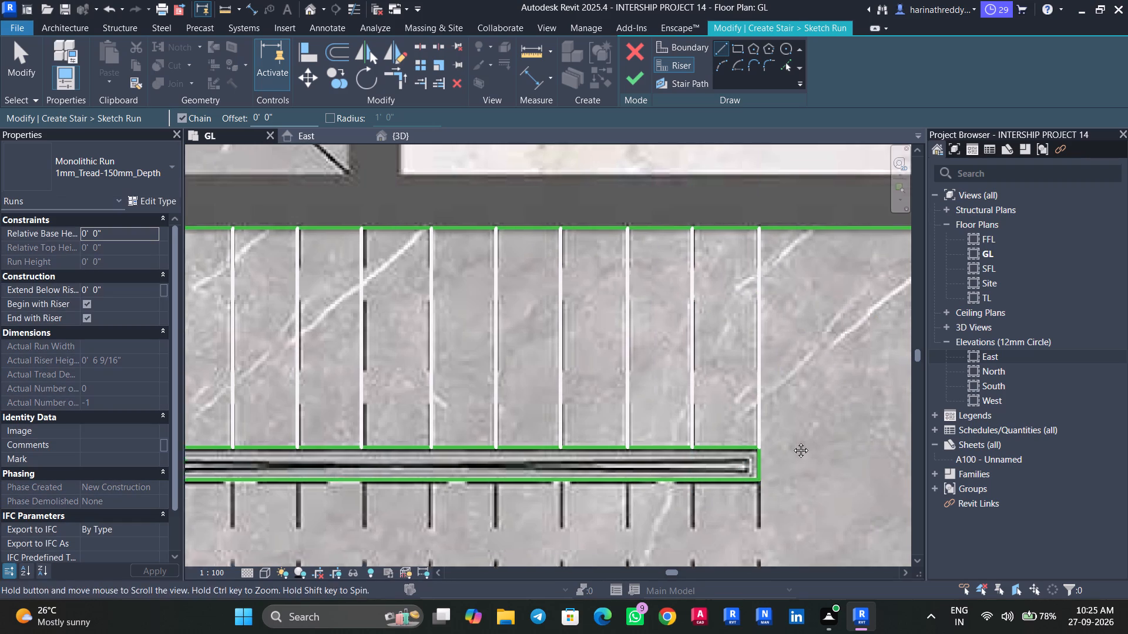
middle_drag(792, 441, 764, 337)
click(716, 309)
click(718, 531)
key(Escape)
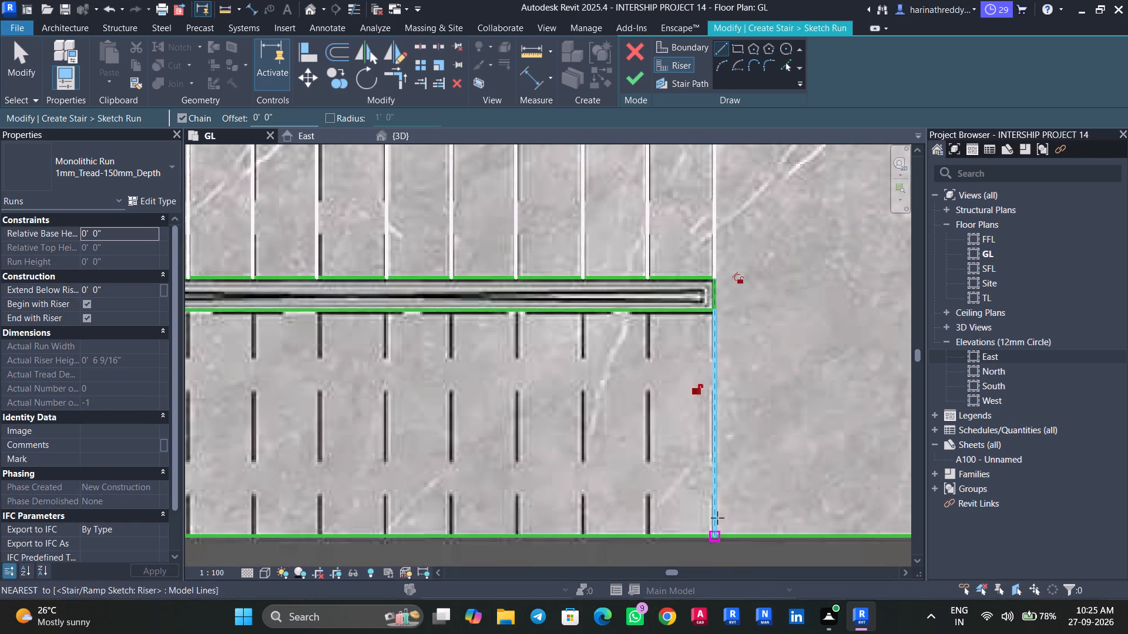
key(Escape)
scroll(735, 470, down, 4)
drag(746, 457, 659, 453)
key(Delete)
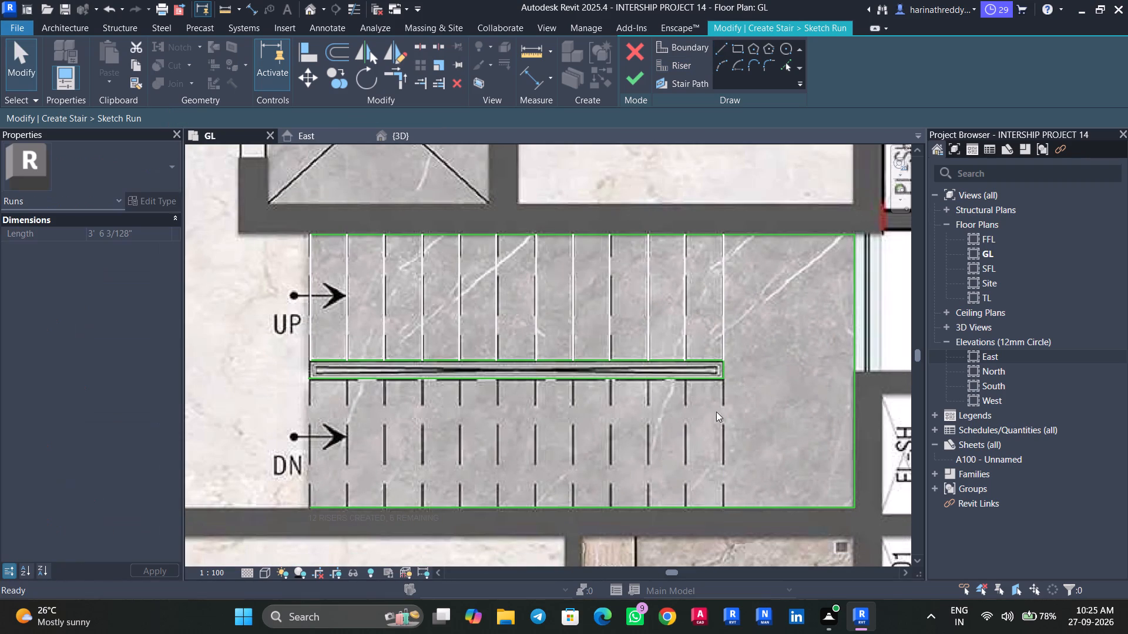
Mirror all twelve UP-flight riser lines onto the DN flight about a horizontal axis through the middle of the central gap.
drag(746, 314, 294, 317)
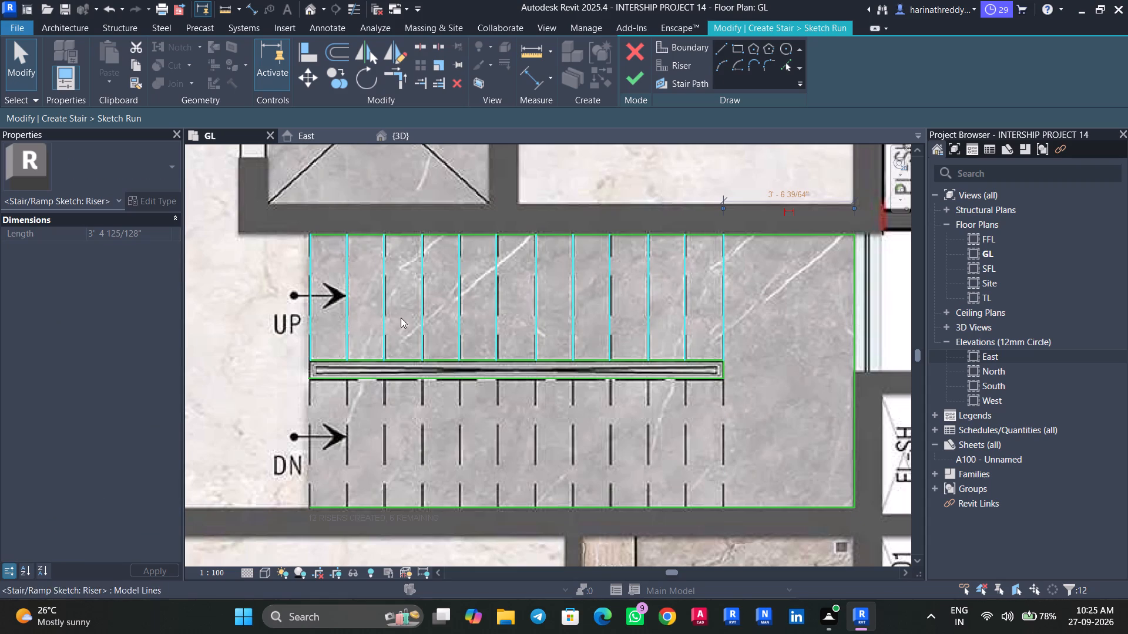
click(399, 58)
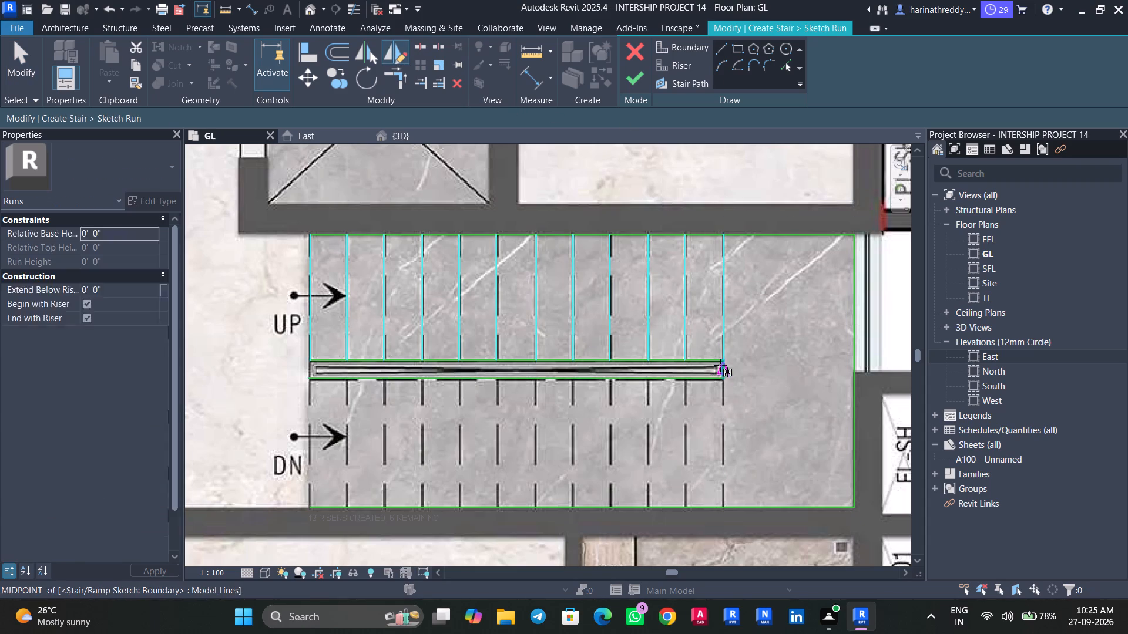
scroll(720, 363, up, 7)
click(723, 377)
click(778, 379)
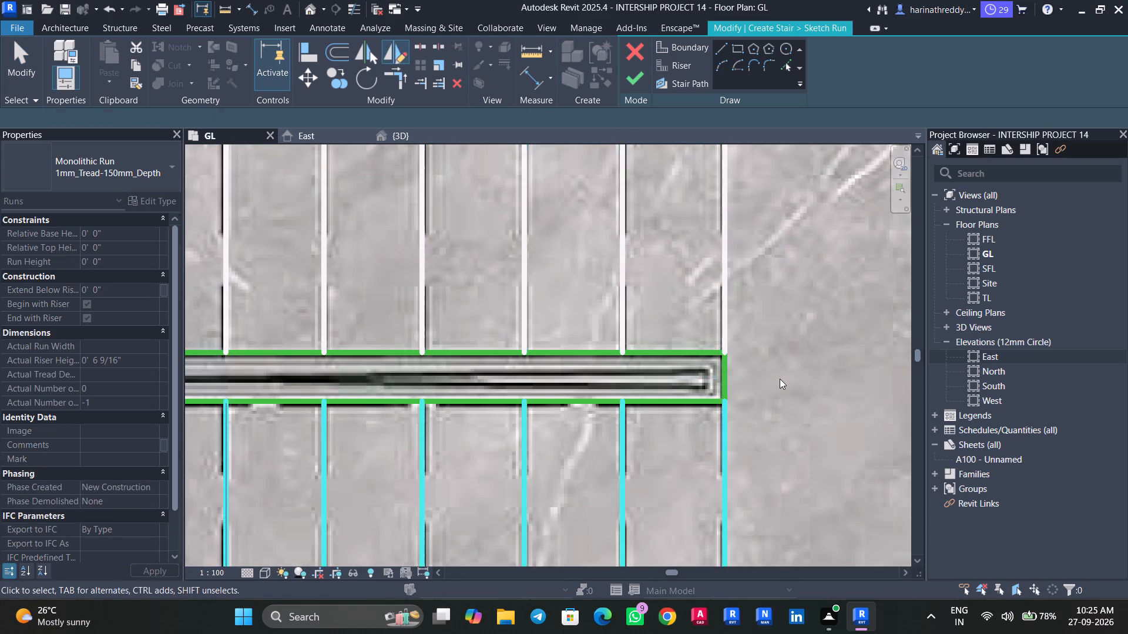
scroll(780, 379, down, 8)
key(Escape)
key(Escape)
key(Escape)
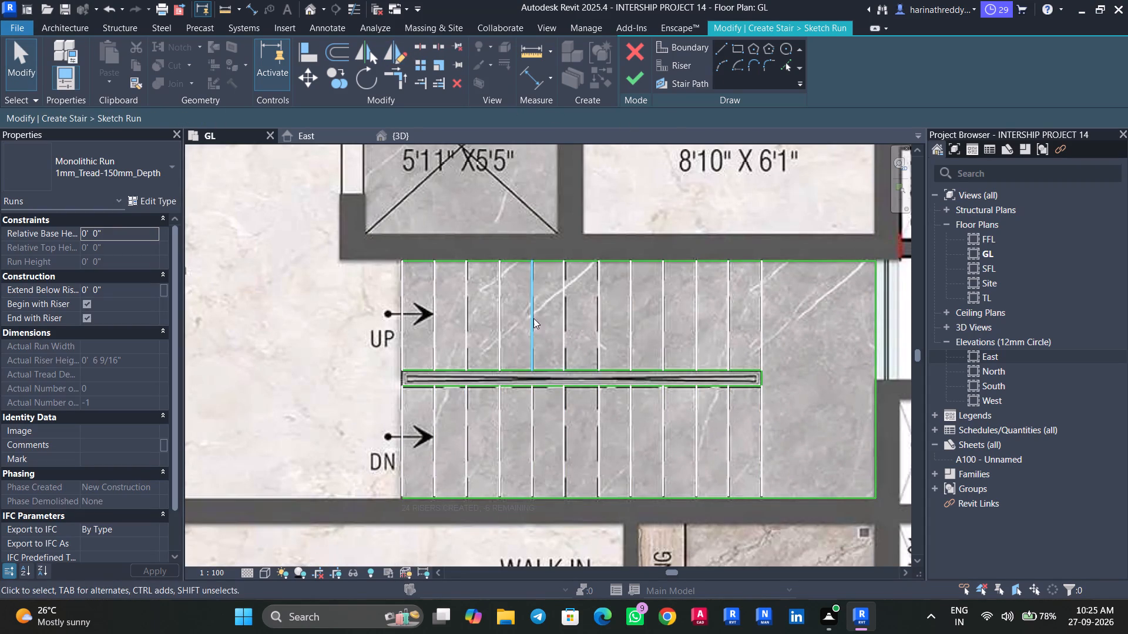
Draw the stair path from the middle of the first UP riser, around the landing, and back along the DN flight to its lobby end.
click(674, 86)
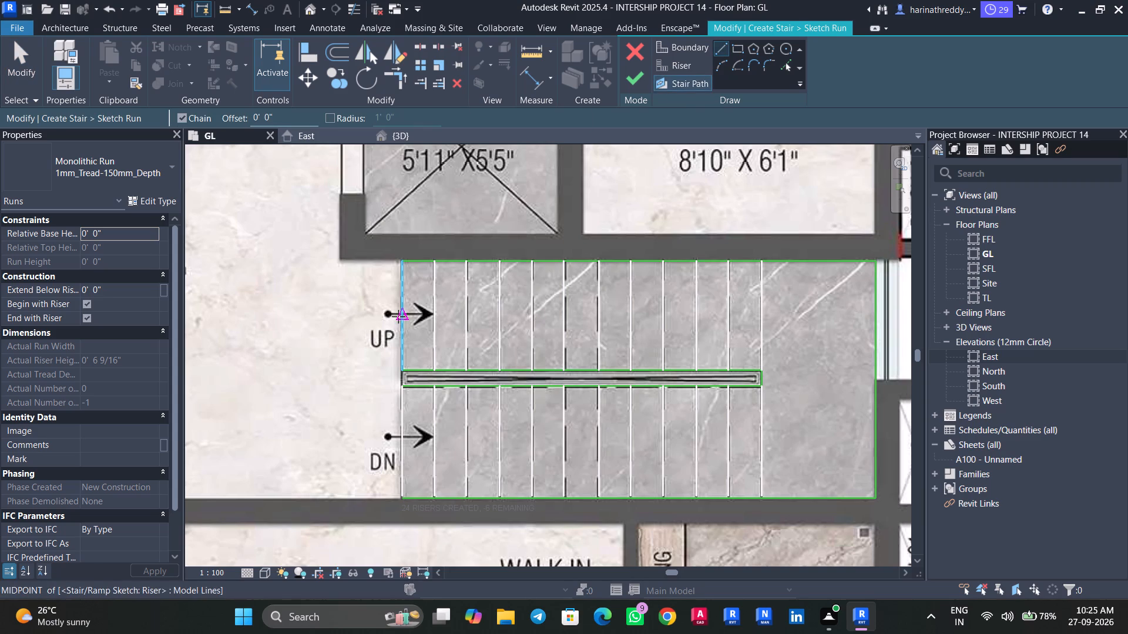
click(398, 316)
click(824, 319)
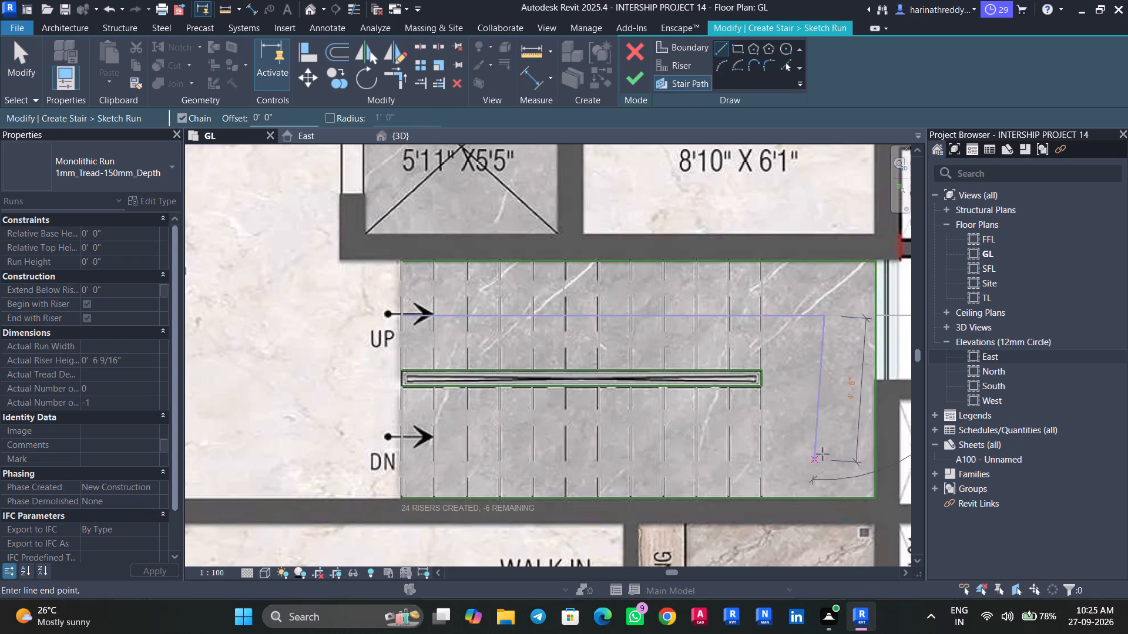
click(831, 444)
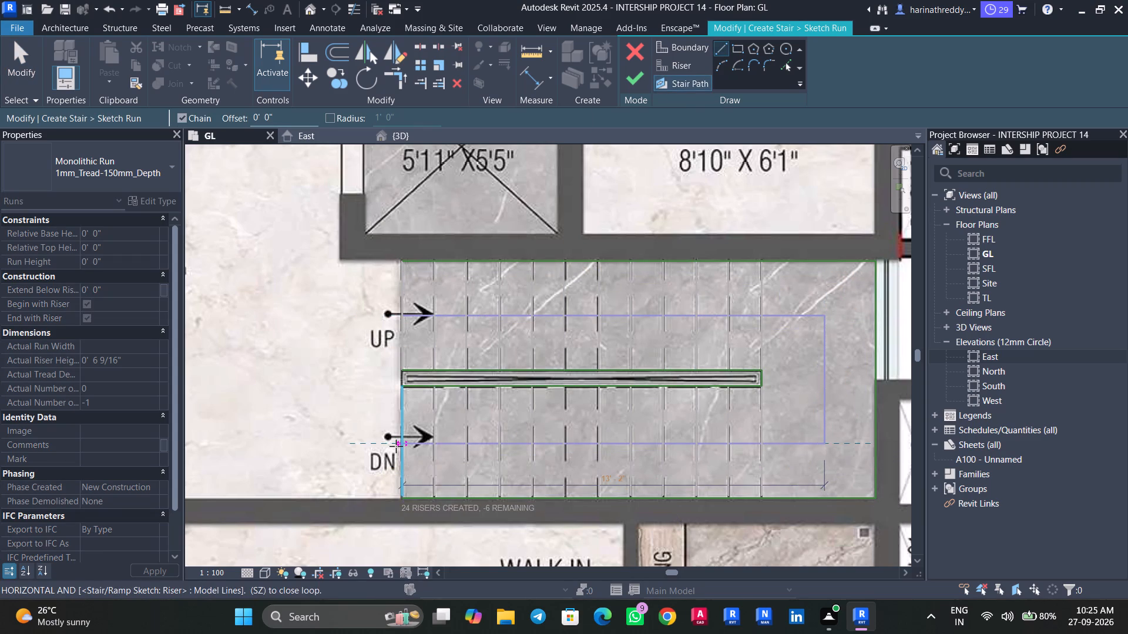
click(396, 446)
key(Escape)
key(Escape)
key(Escape)
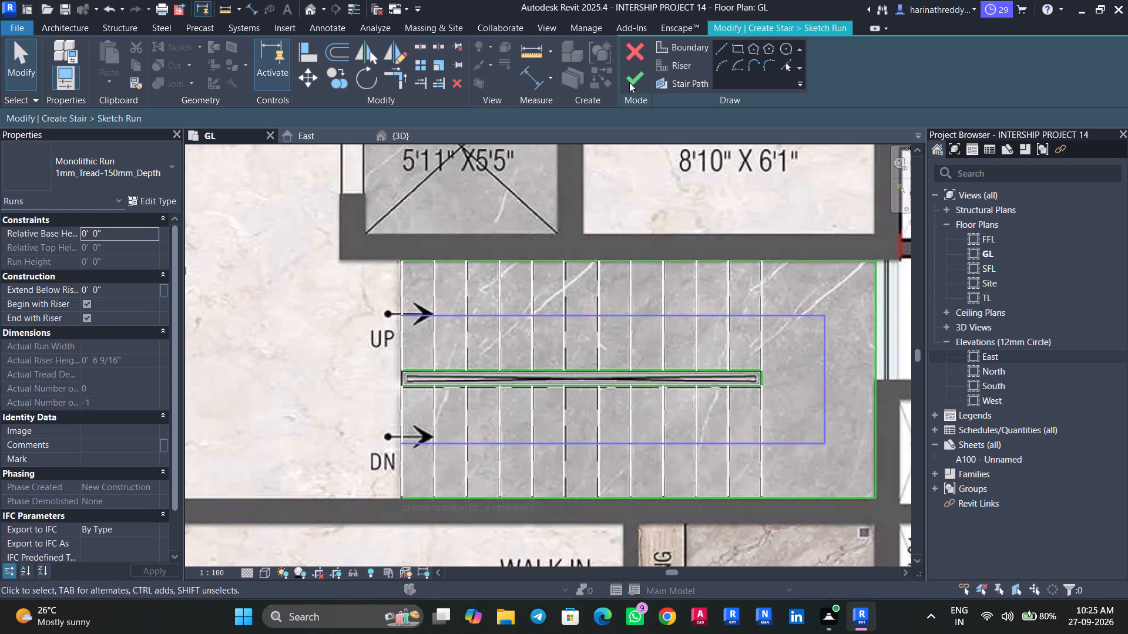
Move the entire stair sketch from the upper-floor plan image onto the matching staircase beside the lift in the ground-floor plan image.
scroll(465, 318, down, 8)
drag(632, 406, 443, 286)
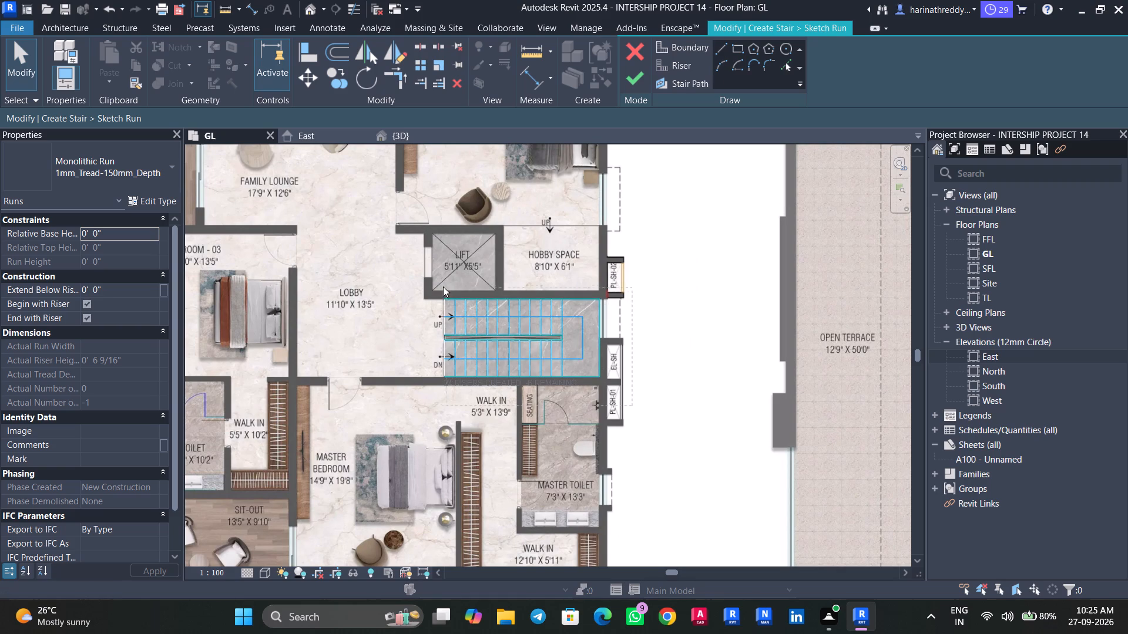
drag(443, 286, 415, 284)
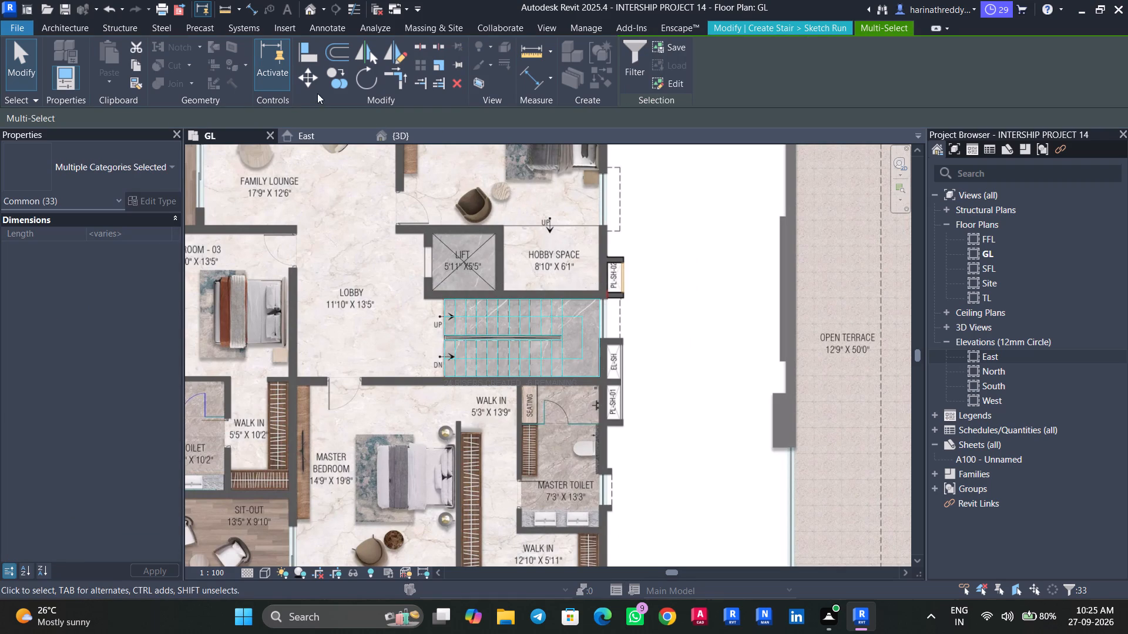
click(310, 82)
click(604, 297)
middle_drag(446, 296, 465, 296)
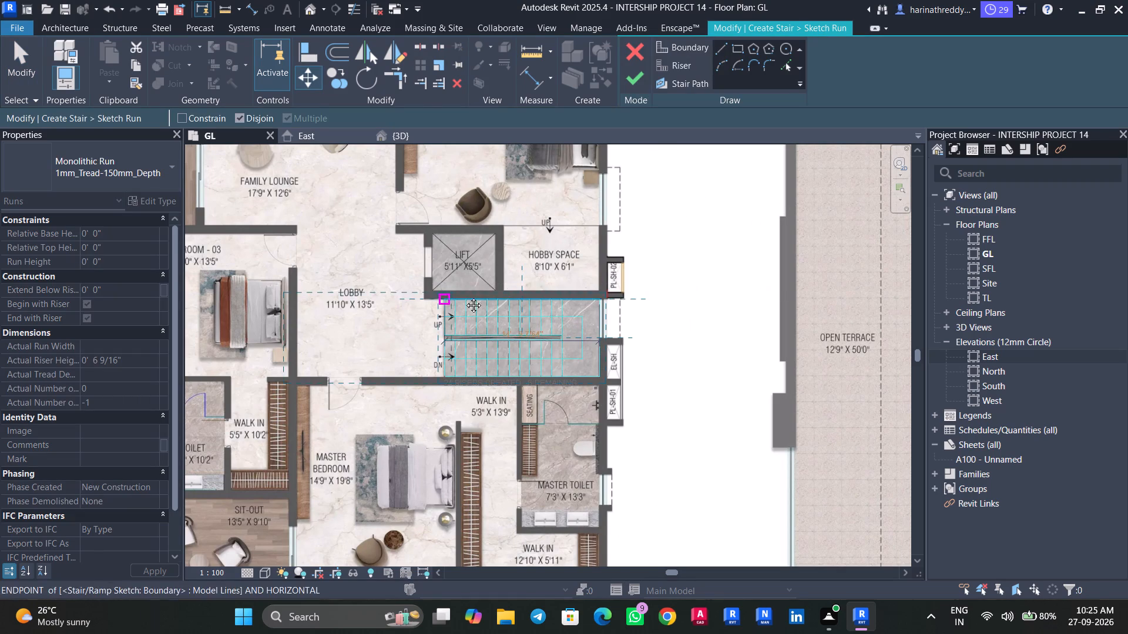
middle_drag(465, 296, 773, 302)
middle_drag(532, 294, 806, 297)
scroll(497, 303, up, 9)
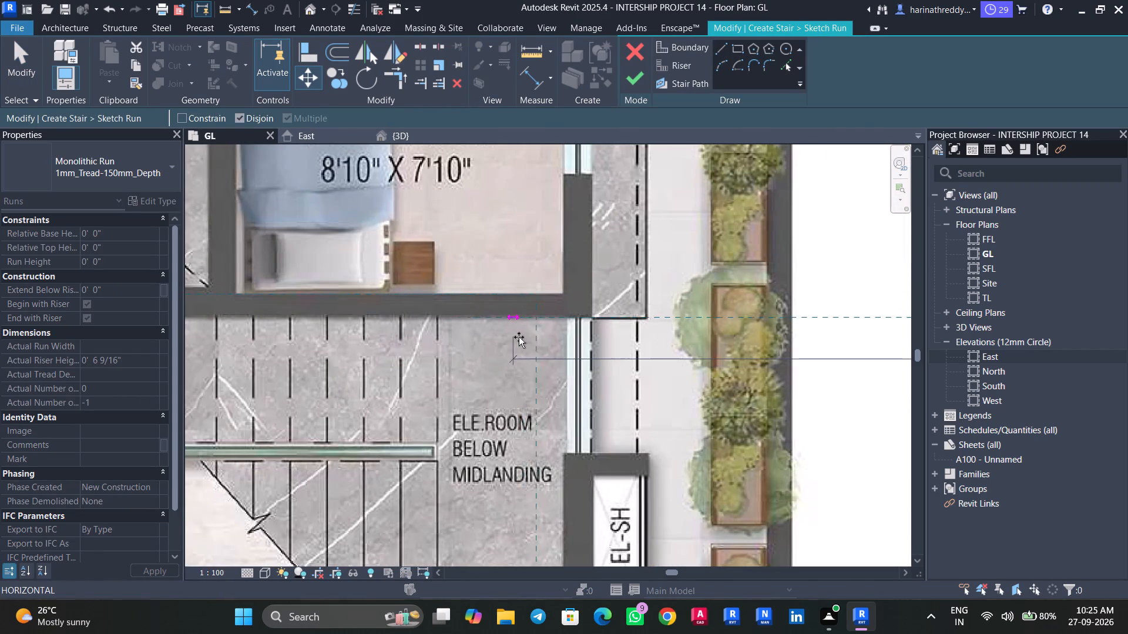
click(566, 321)
key(Escape)
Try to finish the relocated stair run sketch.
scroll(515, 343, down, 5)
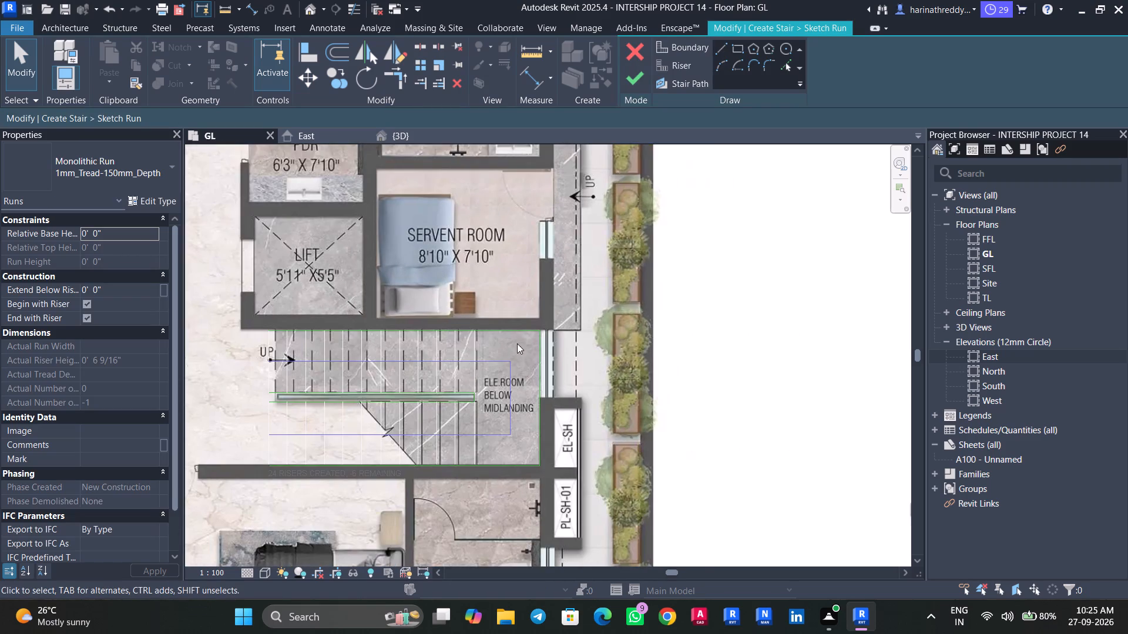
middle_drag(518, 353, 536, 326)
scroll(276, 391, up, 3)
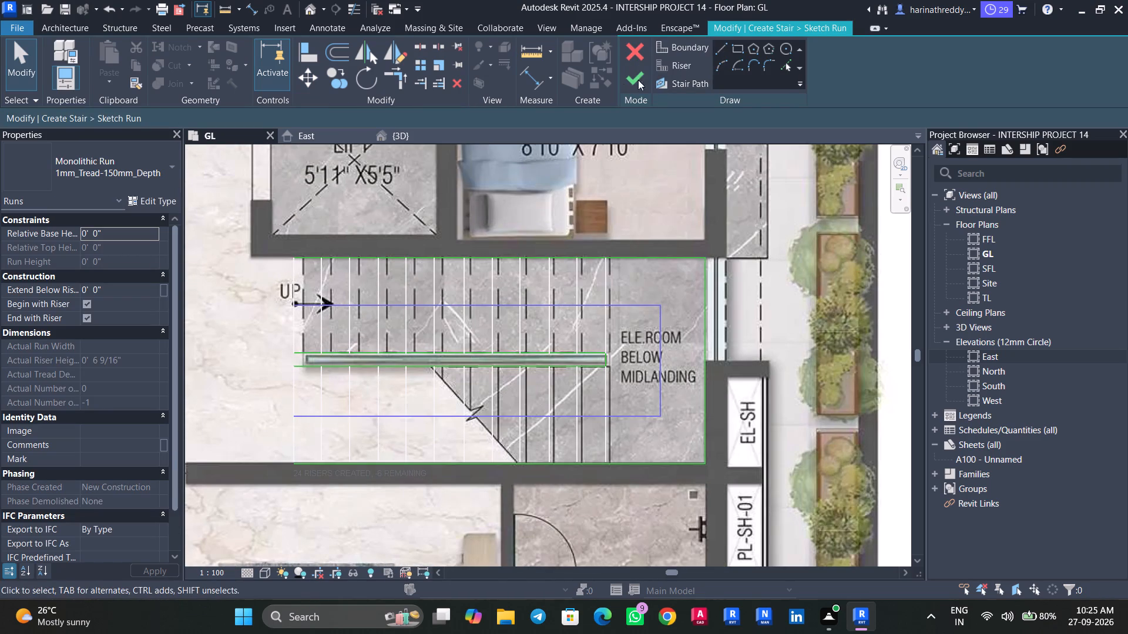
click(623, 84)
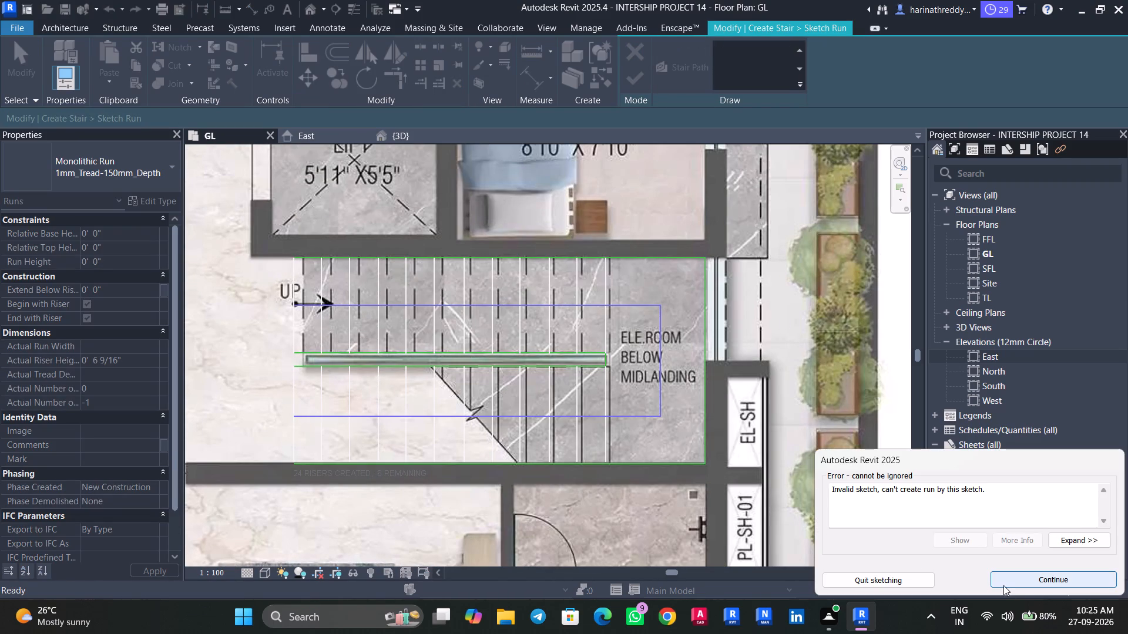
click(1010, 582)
Nudge the return flight's outer boundary line up to meet the riser ends, and finish the run sketch.
scroll(675, 379, up, 4)
middle_drag(667, 379, 881, 397)
middle_drag(457, 321, 662, 335)
scroll(403, 379, up, 6)
scroll(424, 386, down, 4)
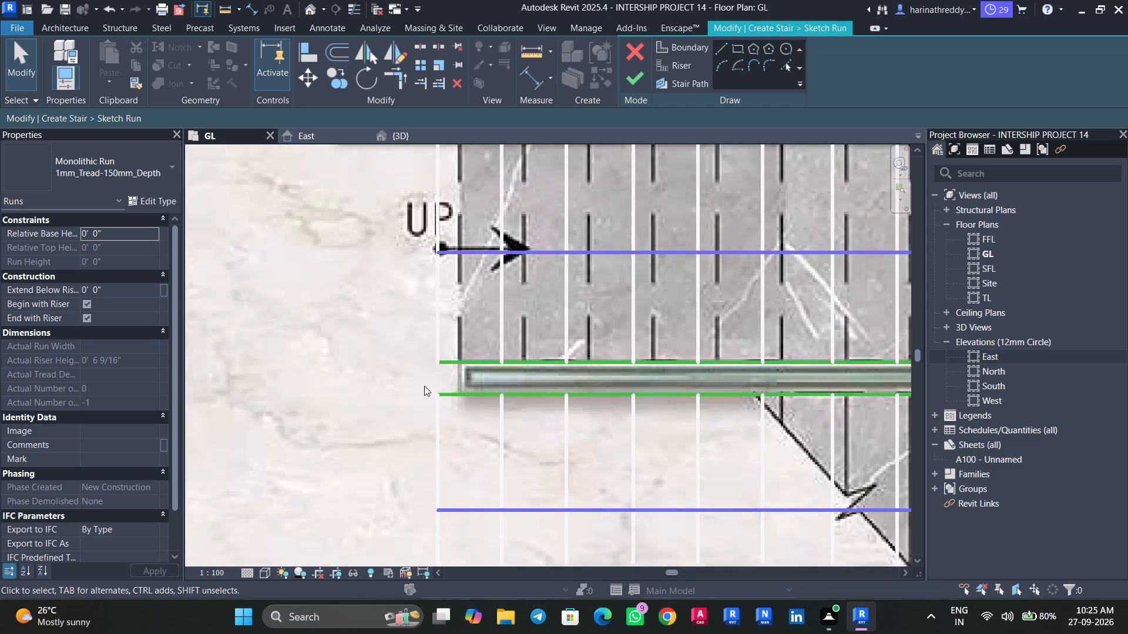
scroll(424, 386, down, 2)
middle_drag(424, 386, 421, 315)
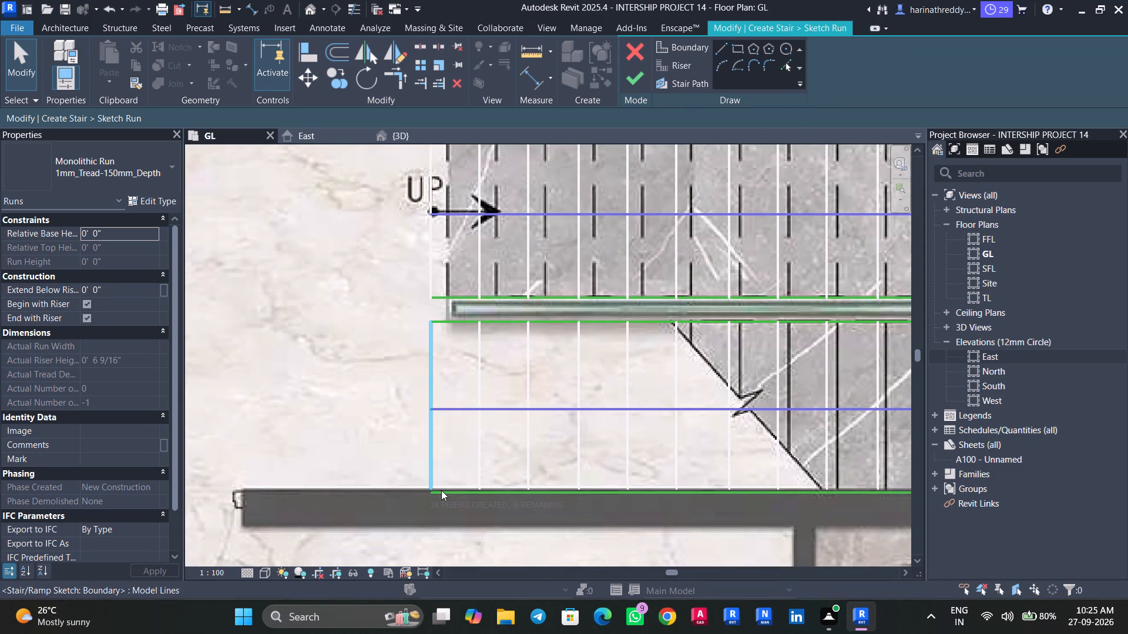
scroll(441, 490, up, 2)
scroll(441, 490, down, 1)
scroll(442, 490, up, 2)
click(443, 497)
key(Down)
key(Up)
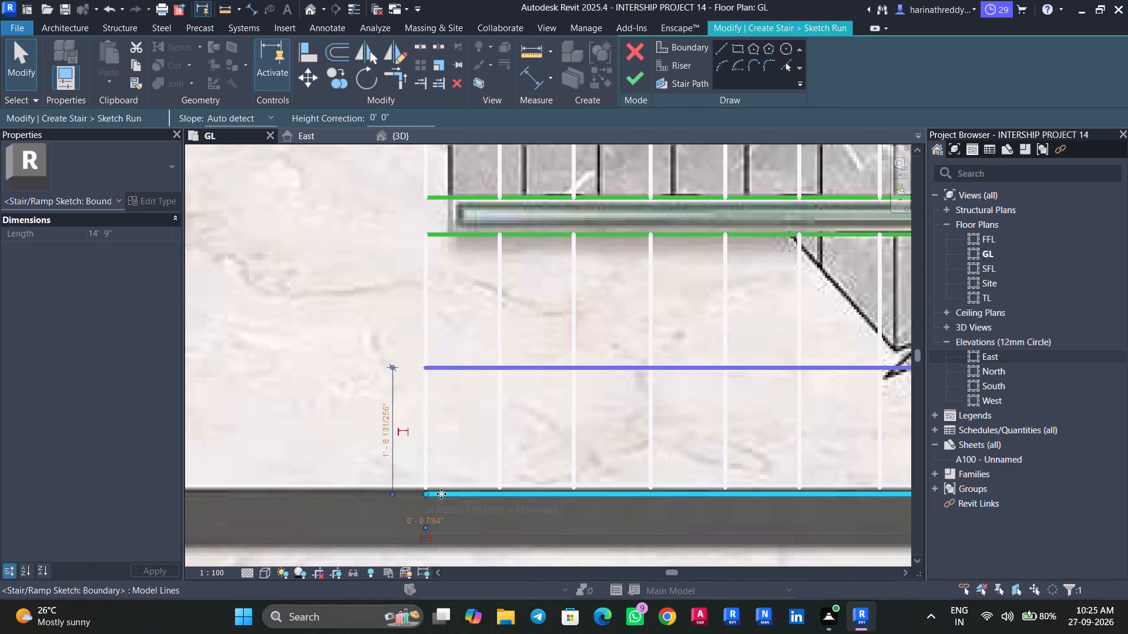
key(Up)
key(Up)
scroll(411, 396, up, 1)
scroll(411, 396, down, 3)
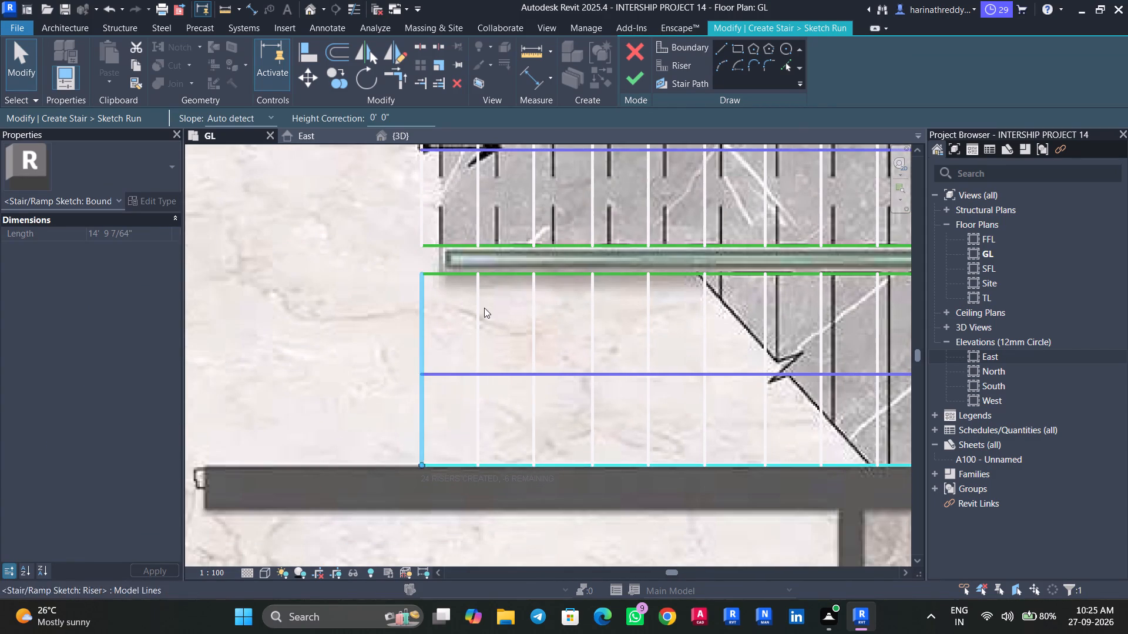
key(Escape)
click(636, 80)
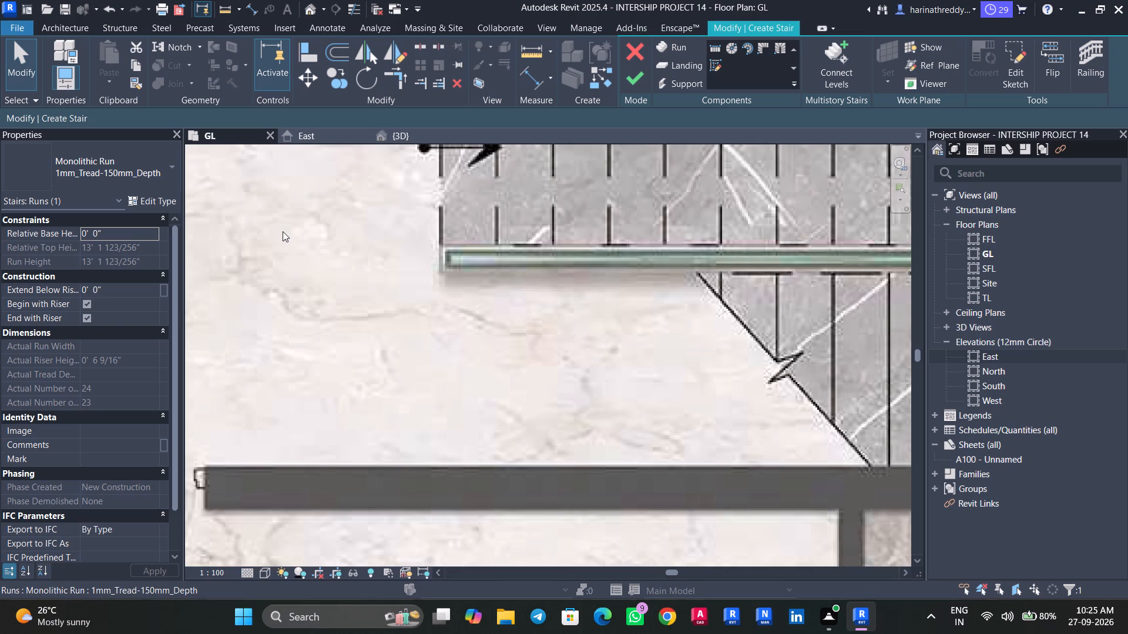
Examine the new stair run in 3D, checking both flights and the landing against the surrounding walls.
click(415, 135)
shift+middle_drag(624, 396, 695, 372)
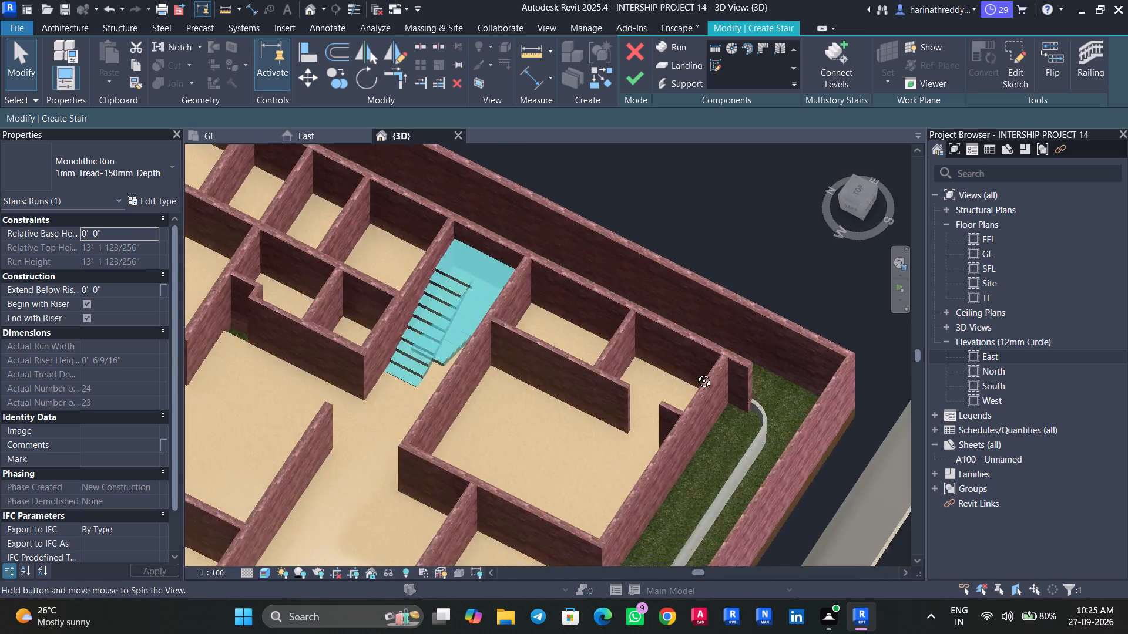
shift+middle_drag(695, 372, 589, 376)
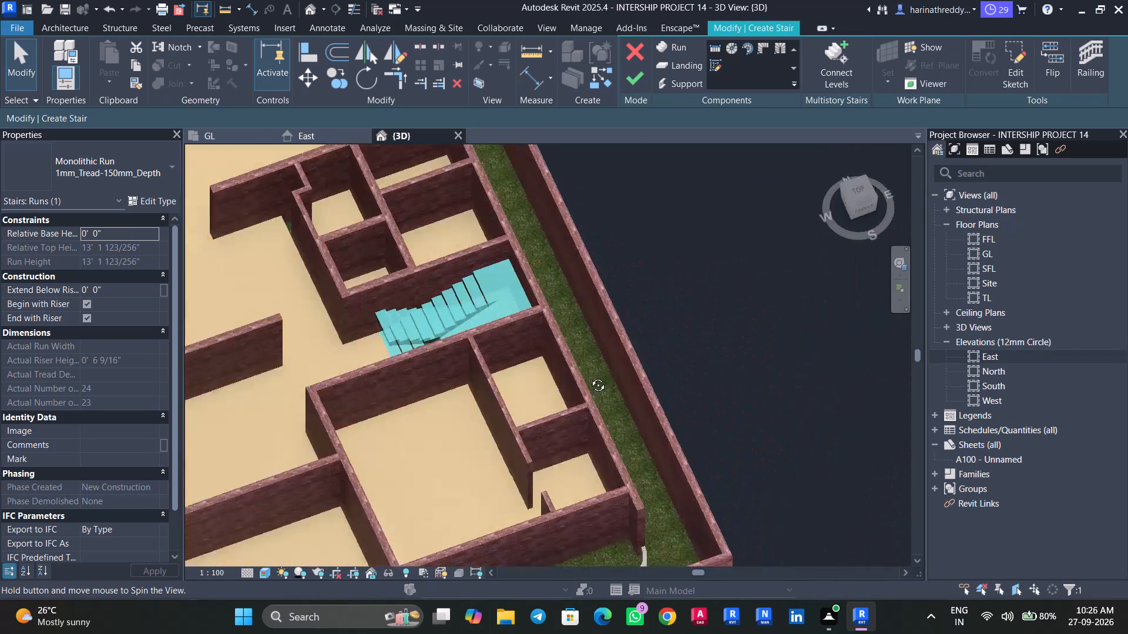
shift+middle_drag(589, 376, 629, 370)
click(243, 127)
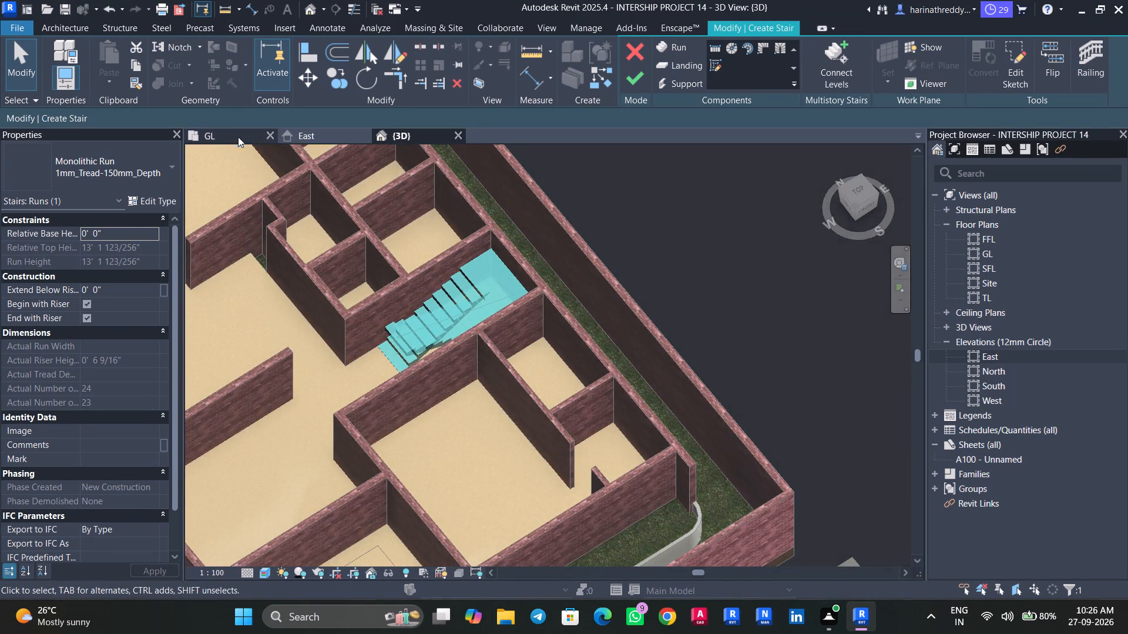
click(238, 137)
scroll(299, 299, down, 6)
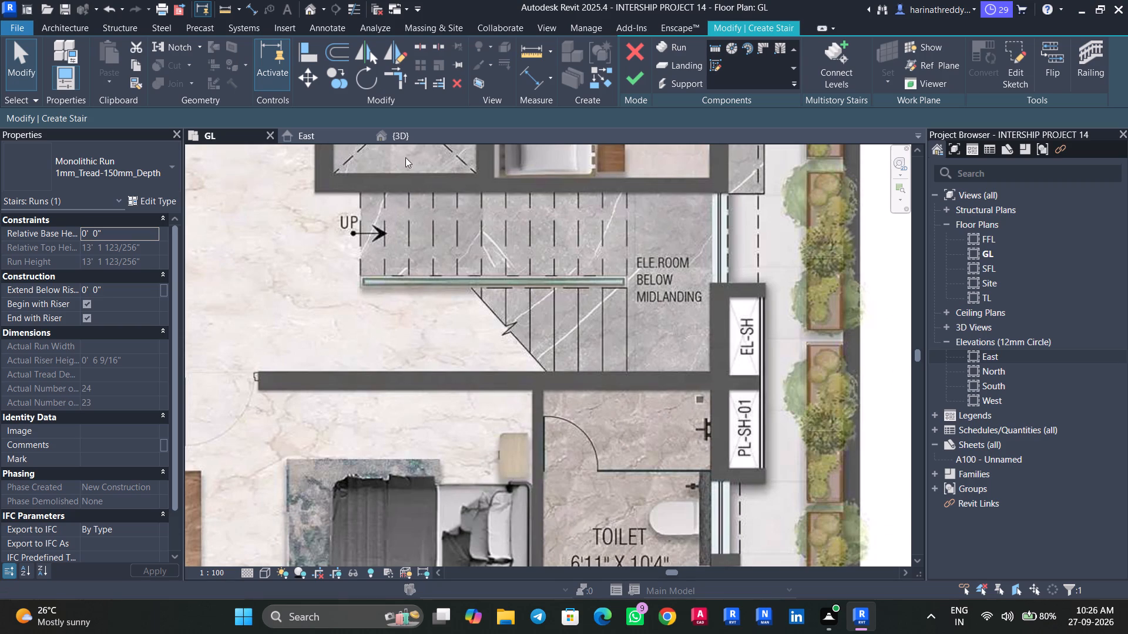
click(404, 134)
shift+middle_drag(453, 398, 663, 337)
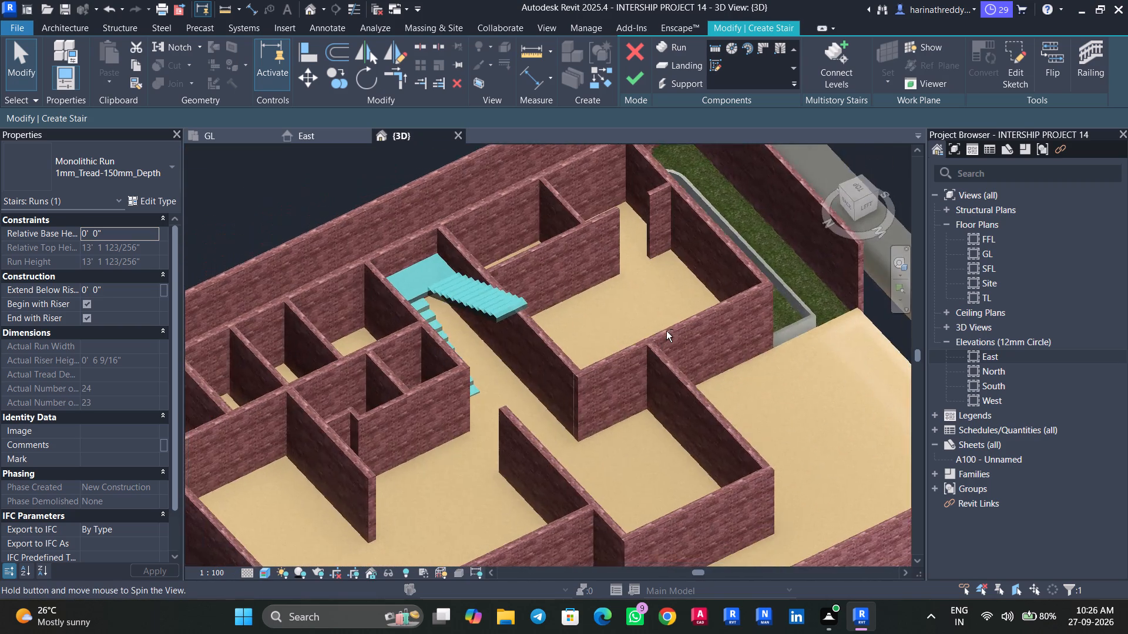
click(90, 179)
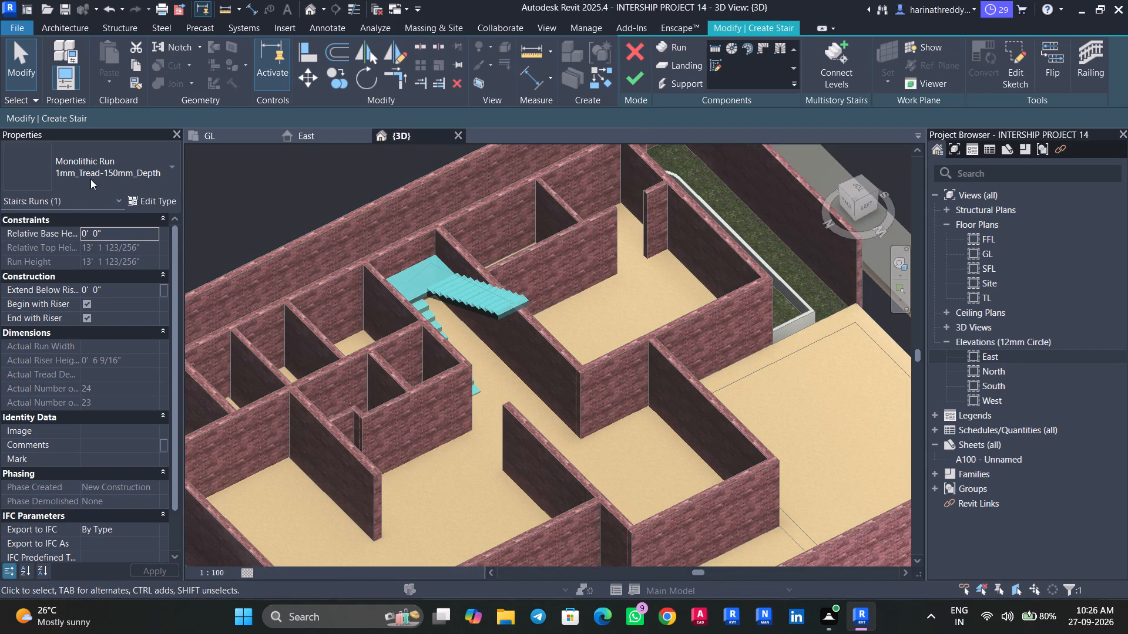
click(119, 157)
Finish the stair with its railings.
click(649, 73)
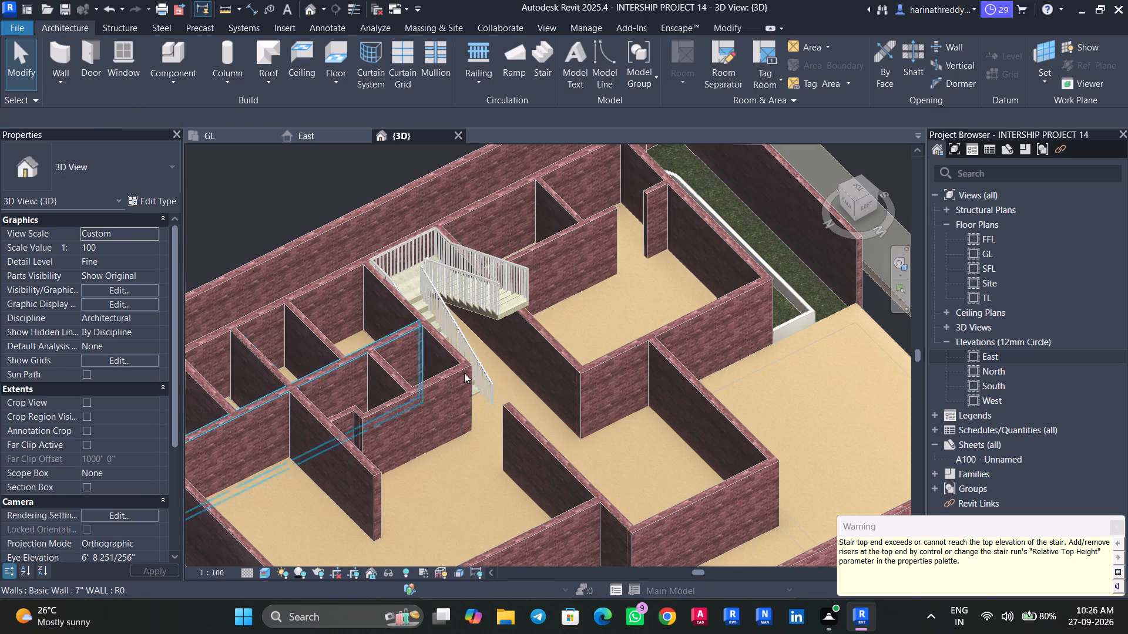
key(Escape)
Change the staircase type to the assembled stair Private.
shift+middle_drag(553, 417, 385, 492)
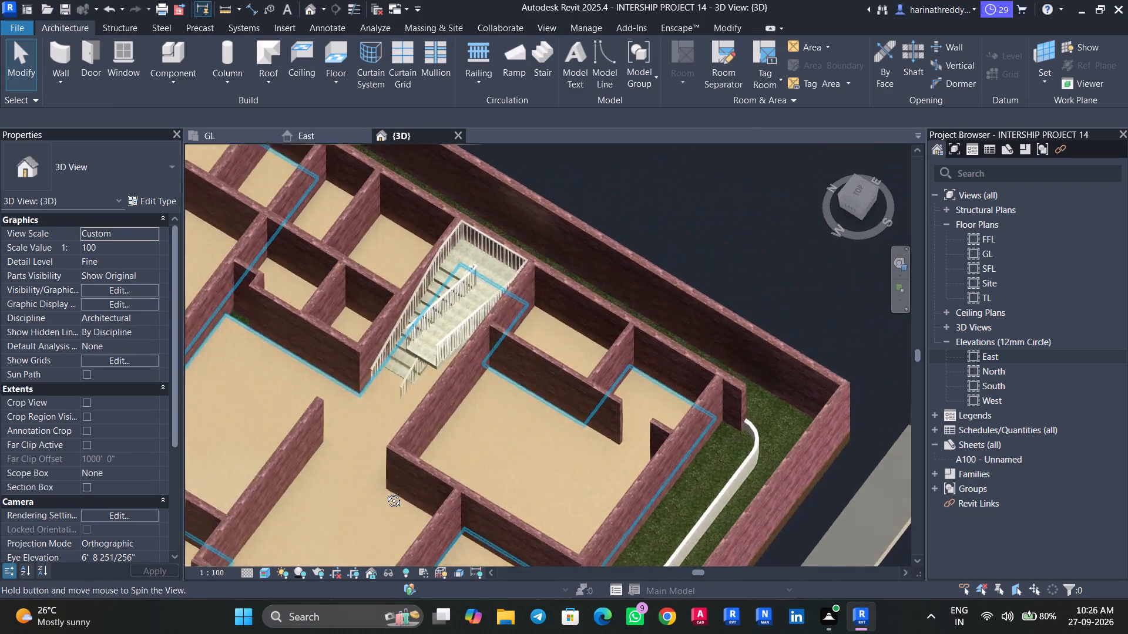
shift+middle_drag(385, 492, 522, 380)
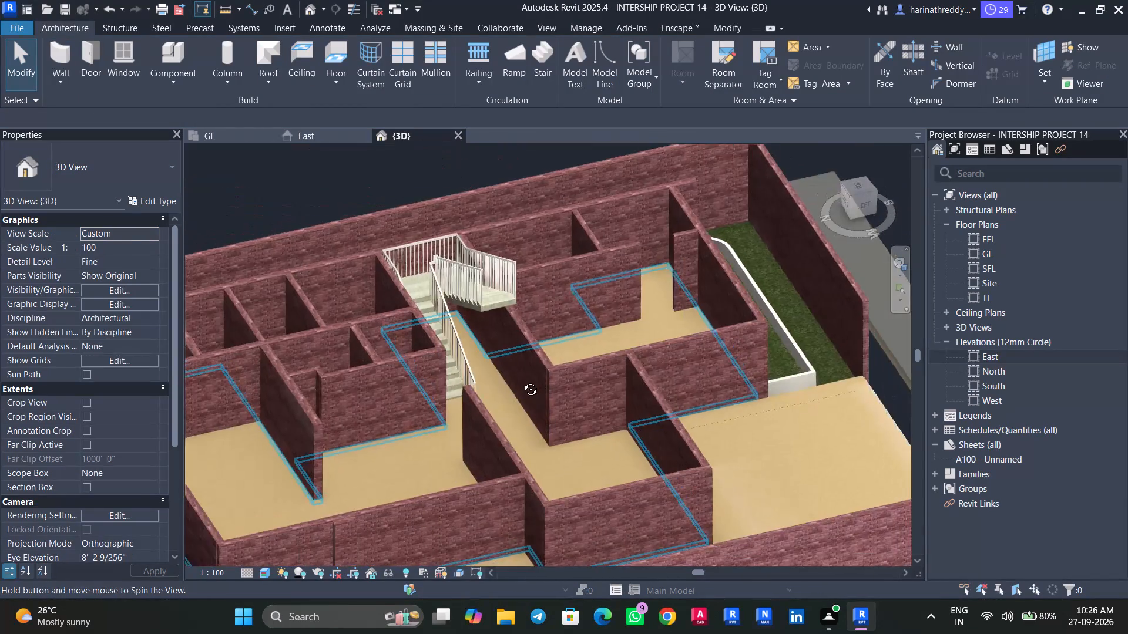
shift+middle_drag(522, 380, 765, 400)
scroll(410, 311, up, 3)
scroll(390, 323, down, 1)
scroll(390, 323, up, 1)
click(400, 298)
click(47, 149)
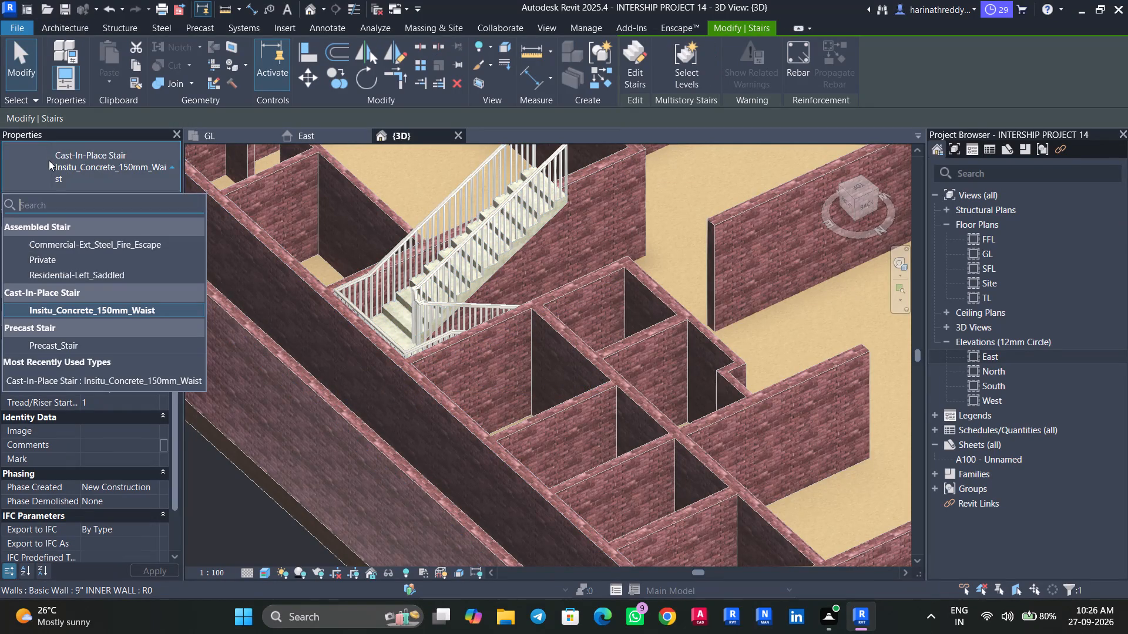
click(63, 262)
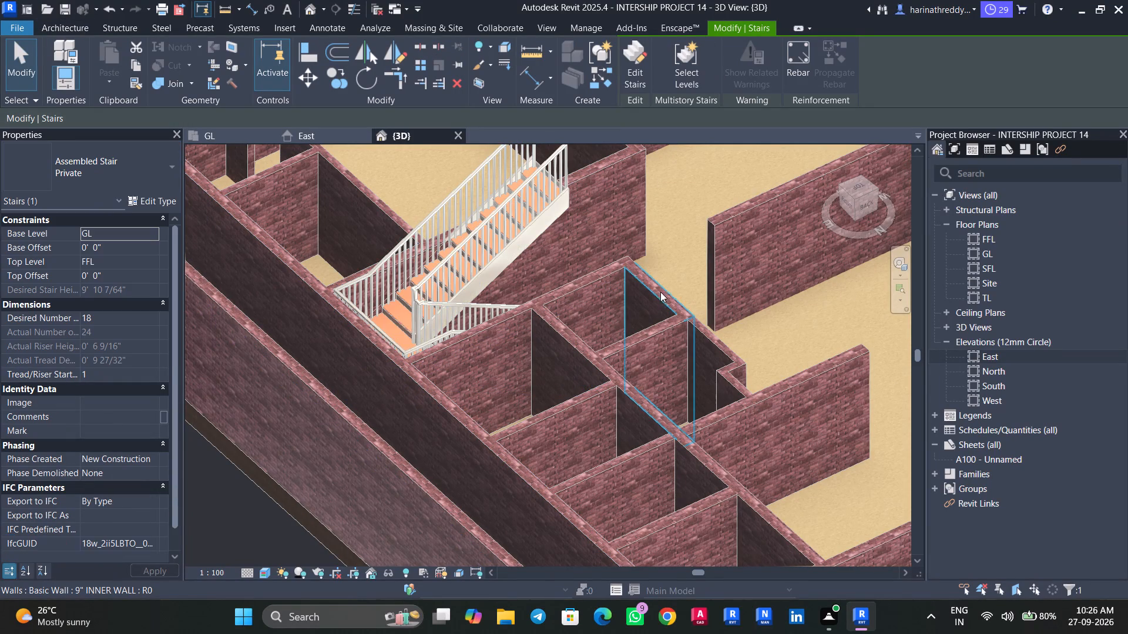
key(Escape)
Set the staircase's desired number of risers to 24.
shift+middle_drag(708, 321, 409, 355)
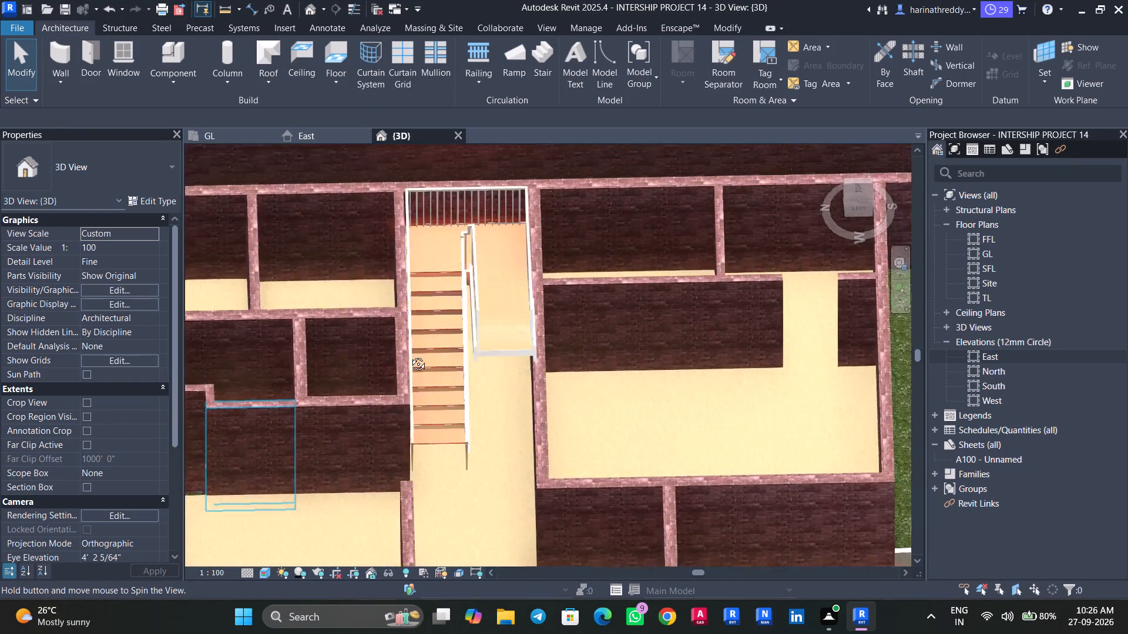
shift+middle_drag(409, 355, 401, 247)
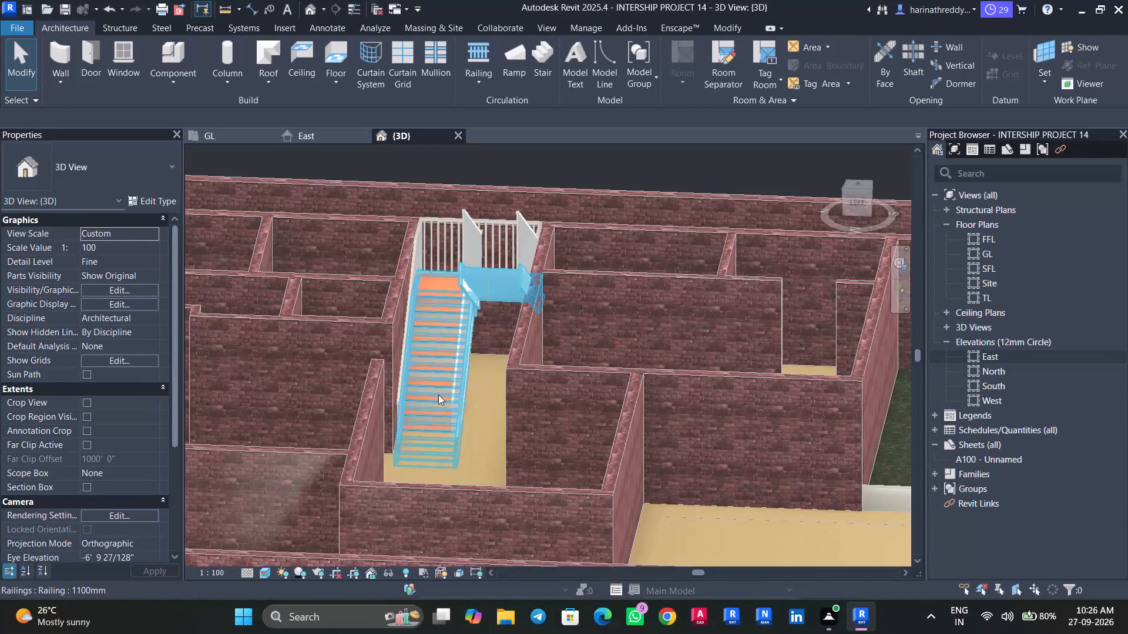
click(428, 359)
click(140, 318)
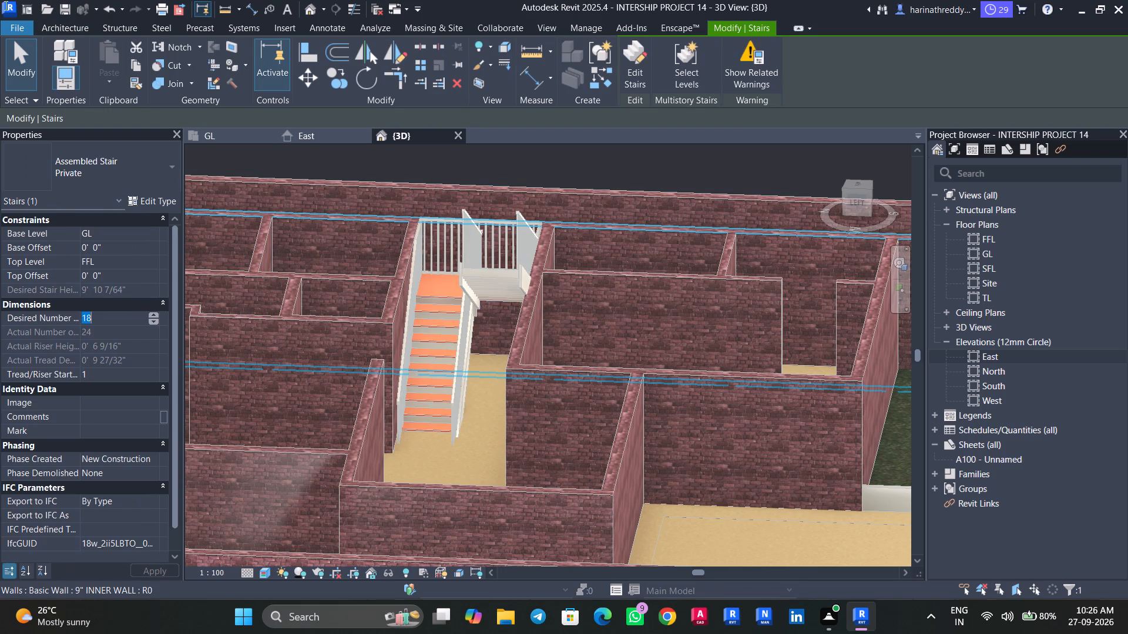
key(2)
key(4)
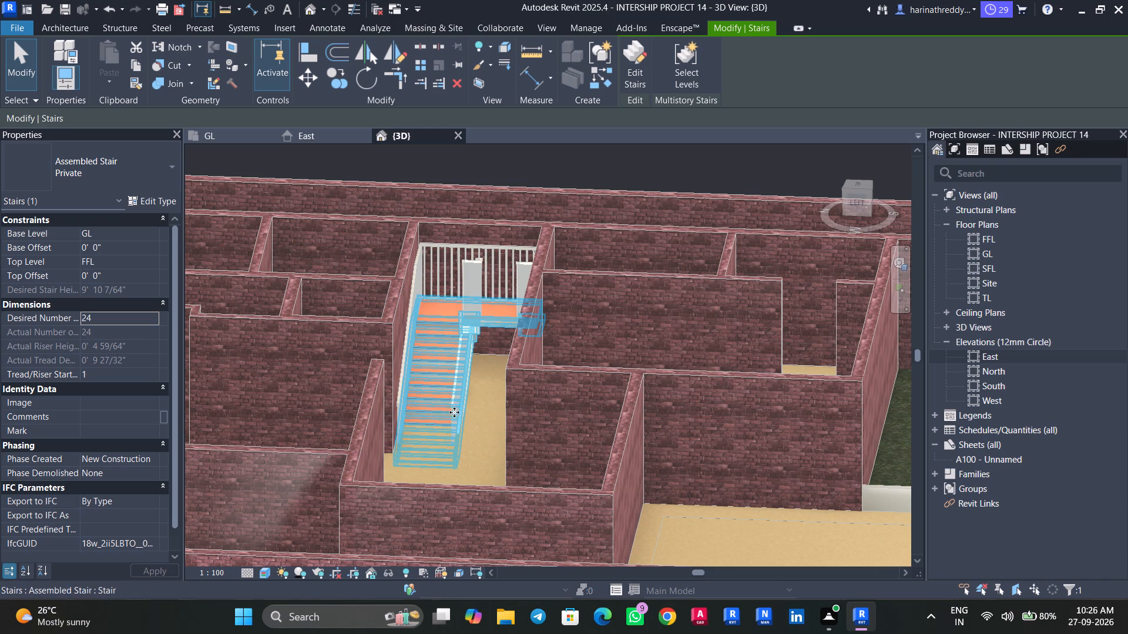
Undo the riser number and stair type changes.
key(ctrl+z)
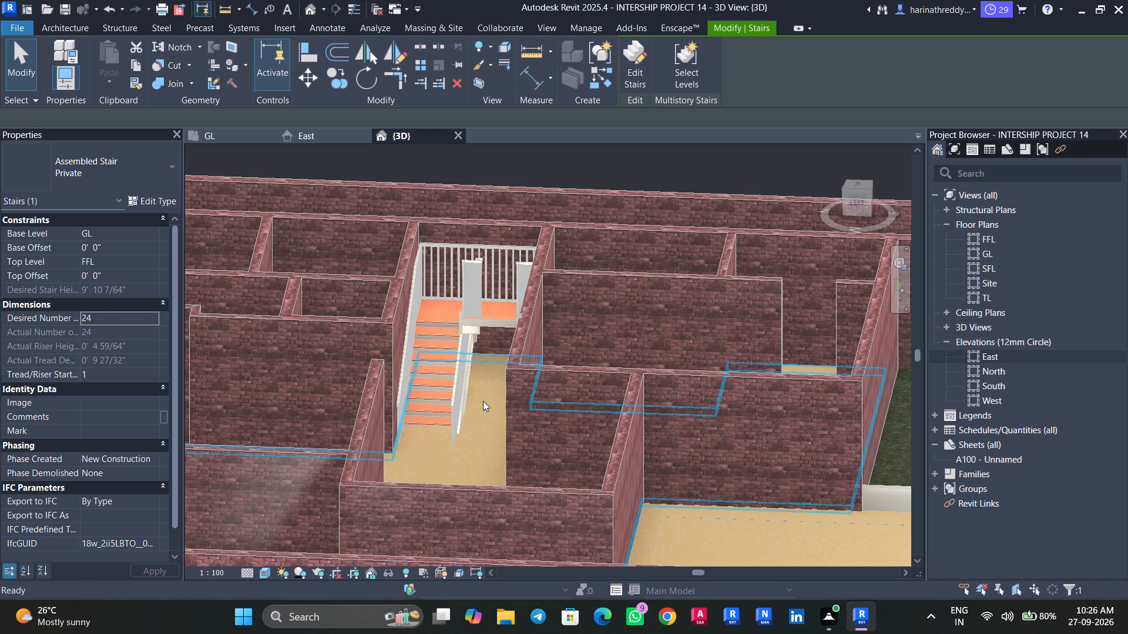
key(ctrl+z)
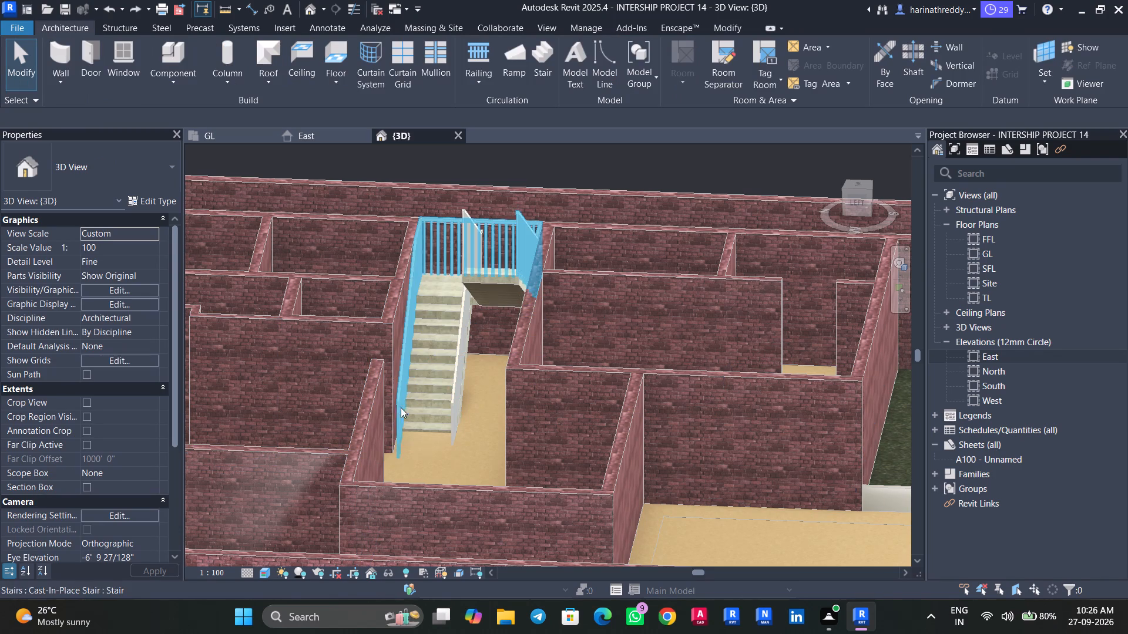
Set the cast-in-place staircase's base offset to 450 mm.
click(422, 404)
shift+middle_drag(461, 428, 274, 158)
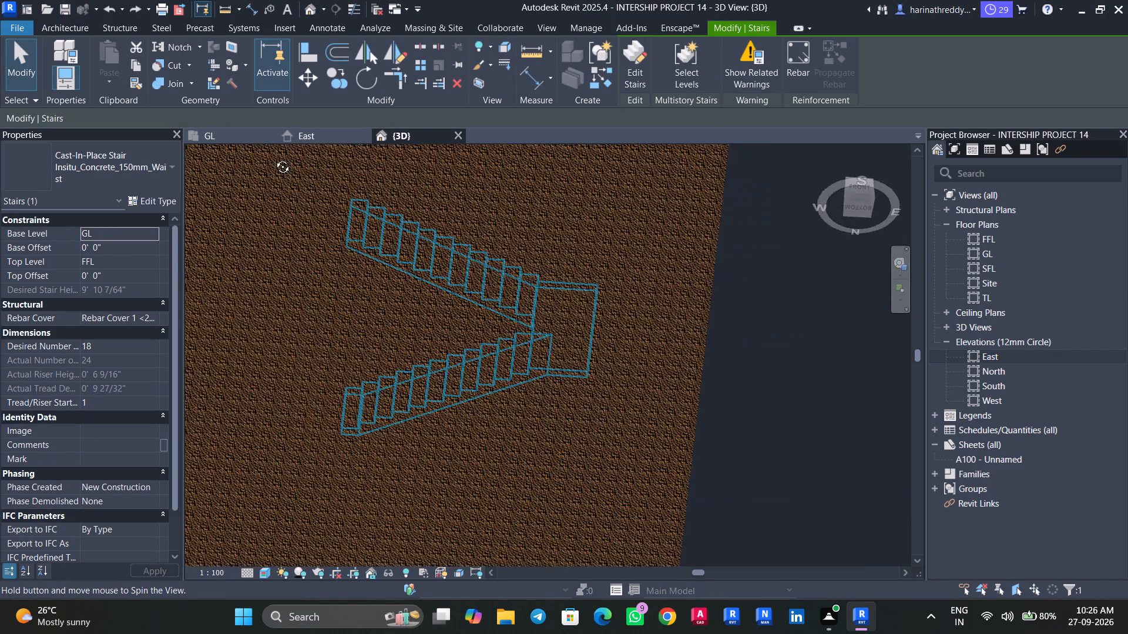
shift+middle_drag(274, 158, 221, 450)
click(122, 239)
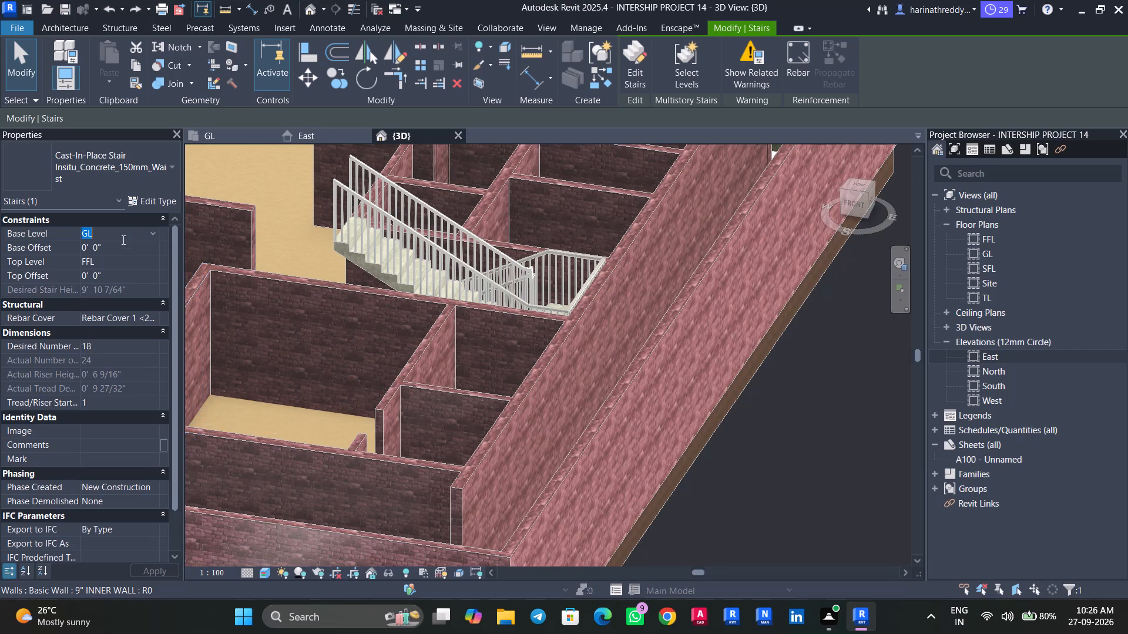
click(124, 242)
text(450MM)
key(Return)
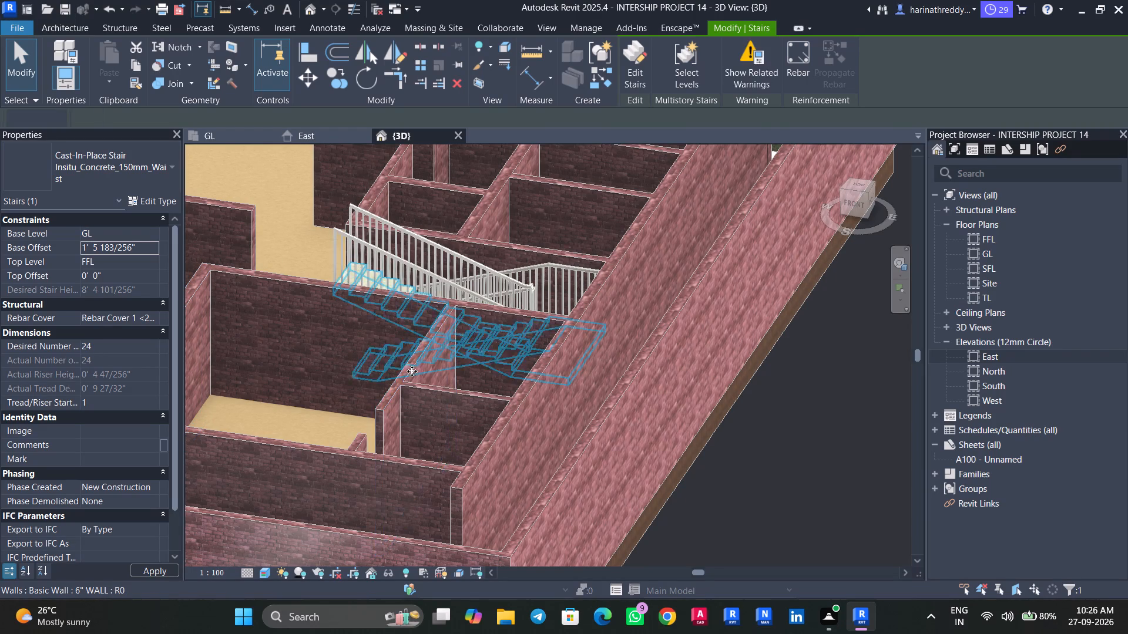
shift+middle_drag(392, 371, 644, 396)
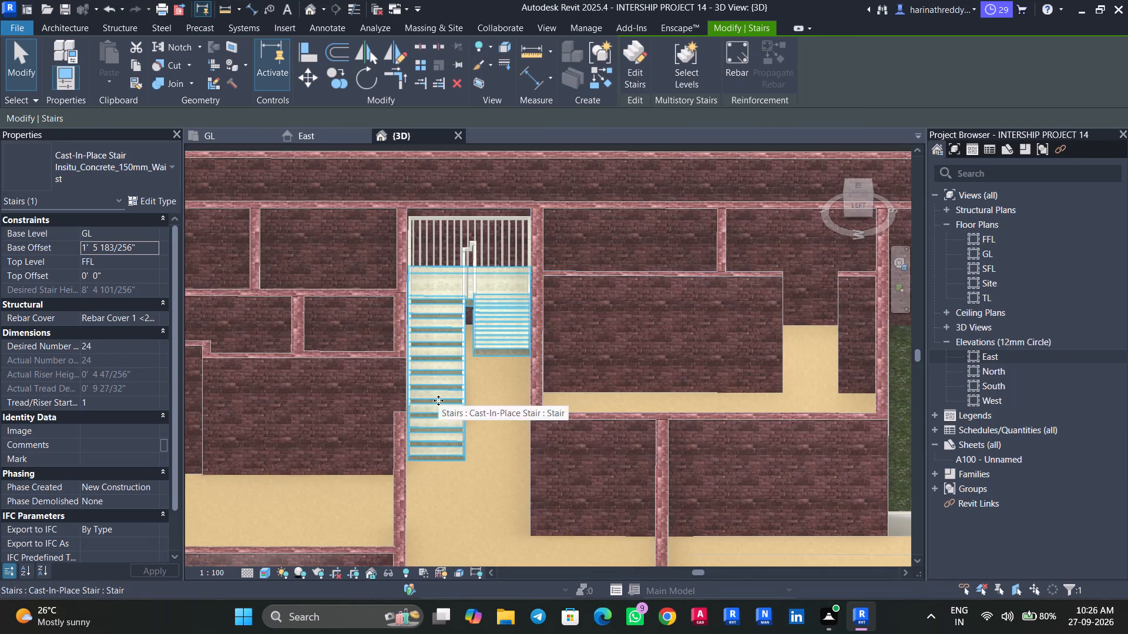
key(Escape)
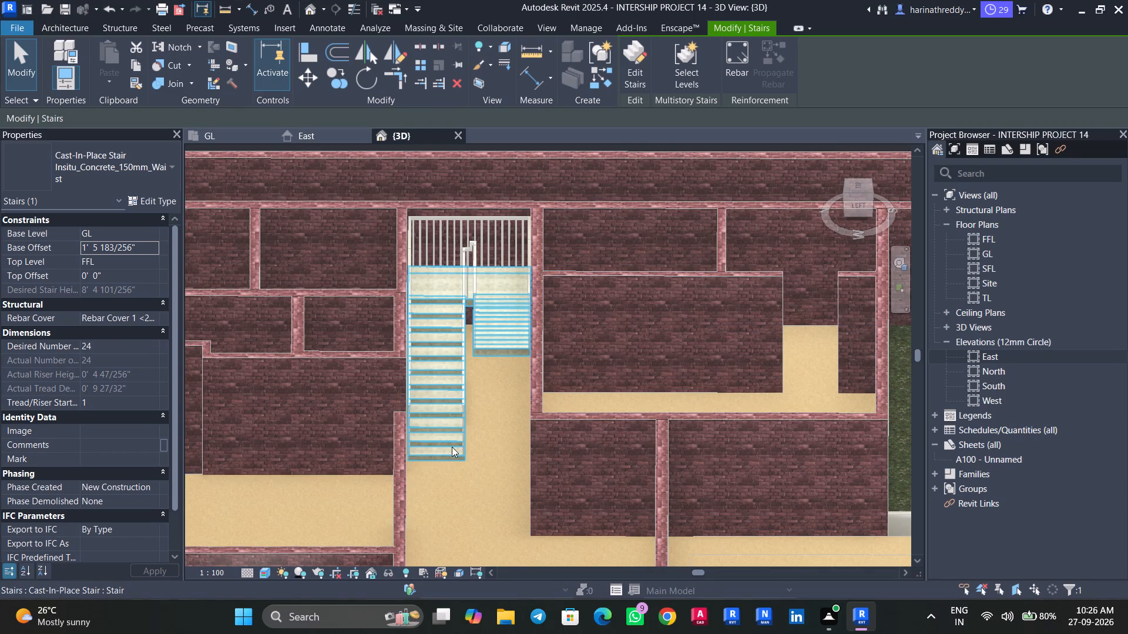
shift+middle_drag(450, 475, 672, 513)
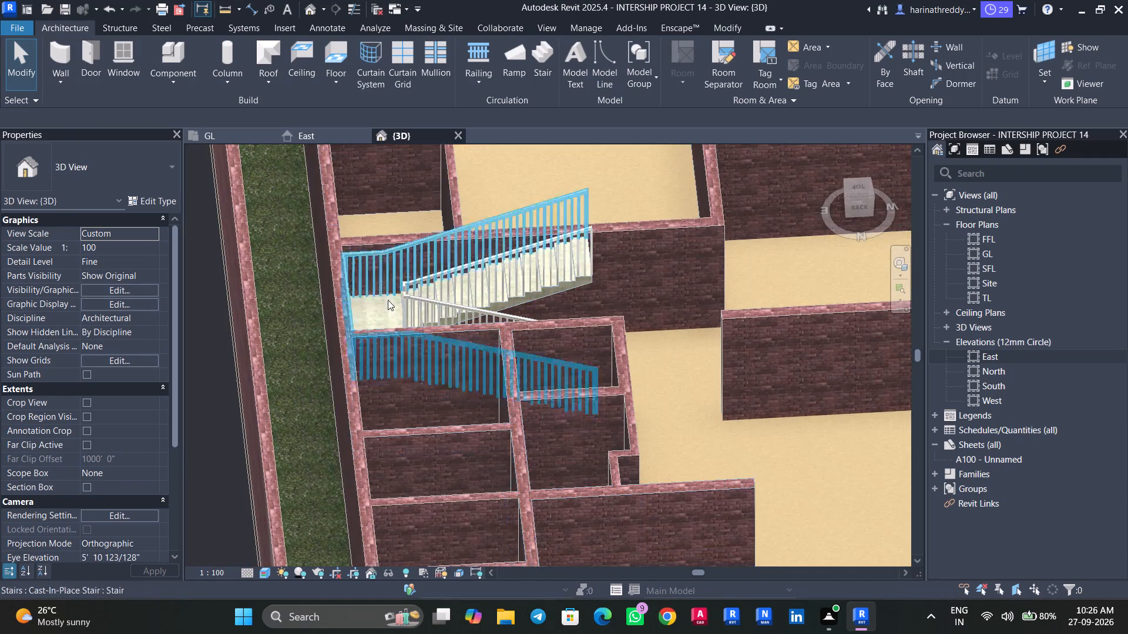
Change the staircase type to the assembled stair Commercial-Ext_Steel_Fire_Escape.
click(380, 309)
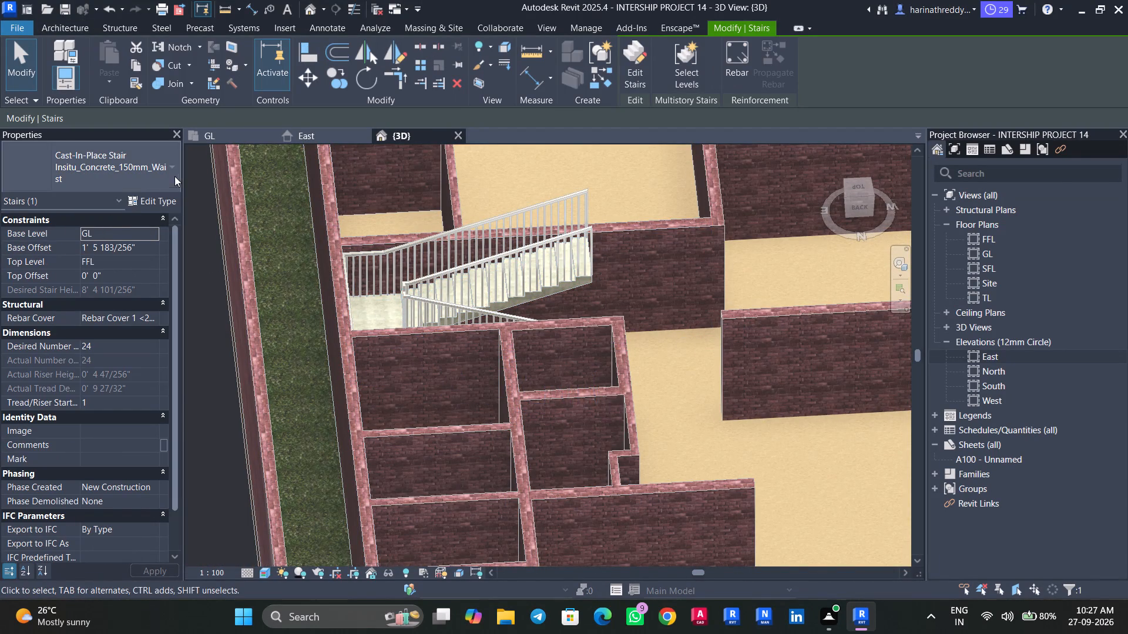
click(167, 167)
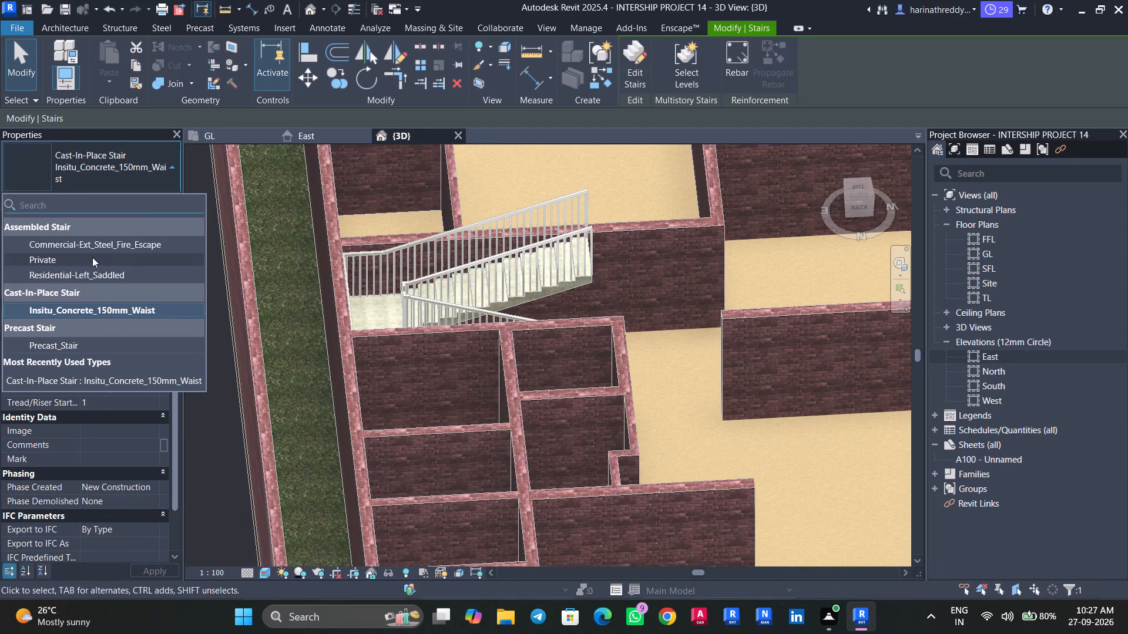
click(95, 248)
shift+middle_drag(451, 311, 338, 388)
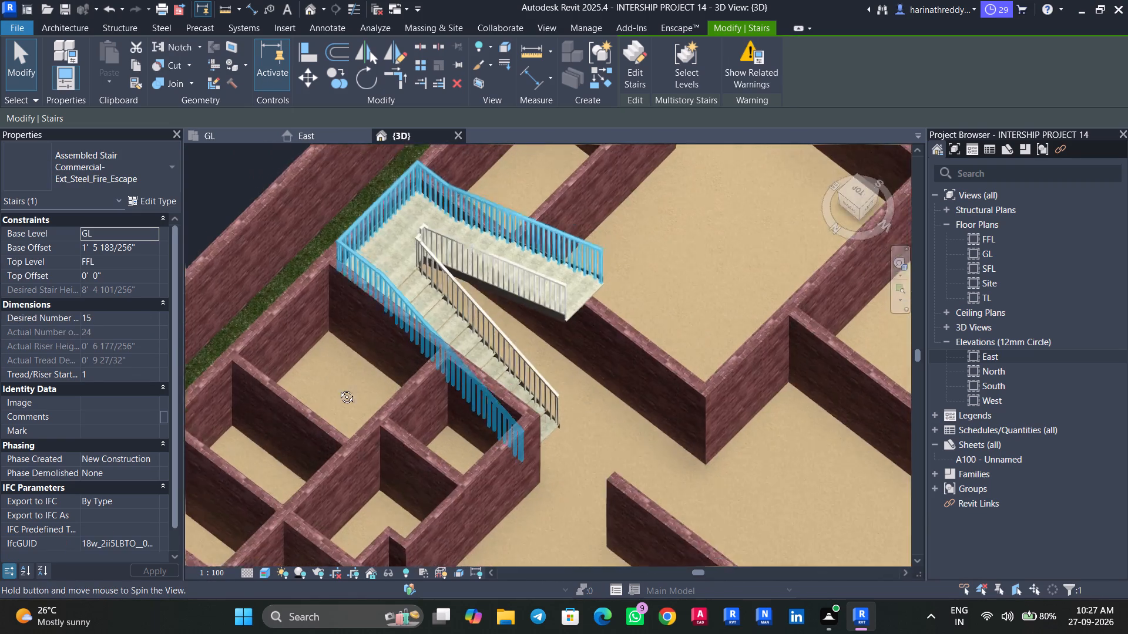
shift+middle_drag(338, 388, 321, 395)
Change the staircase type to the assembled stair Residential-Left_Saddled.
click(143, 180)
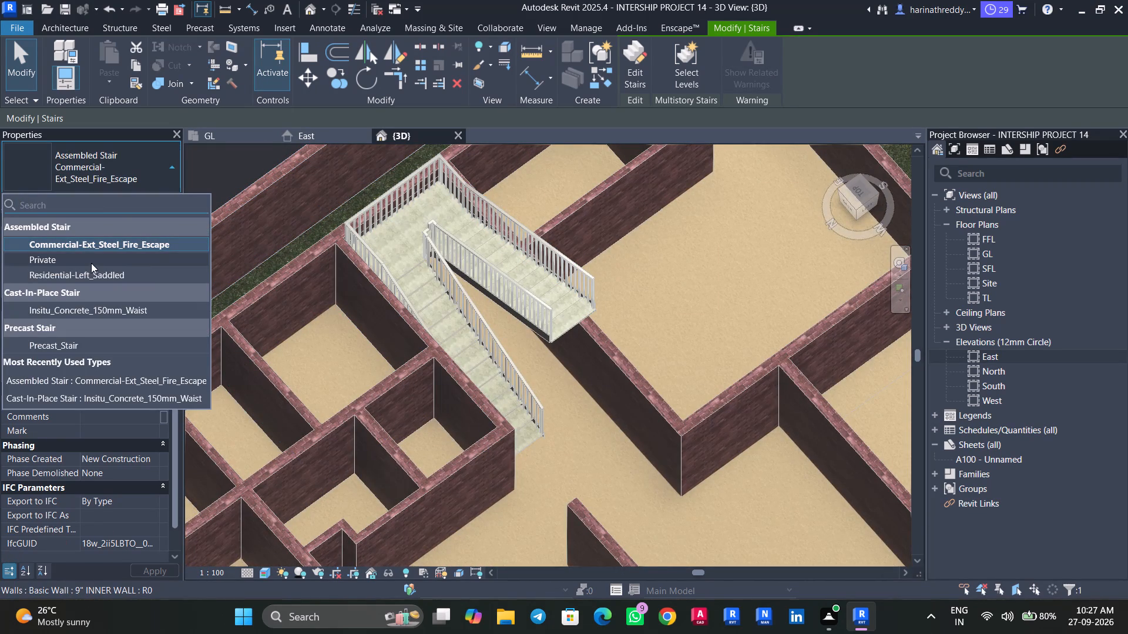
click(93, 278)
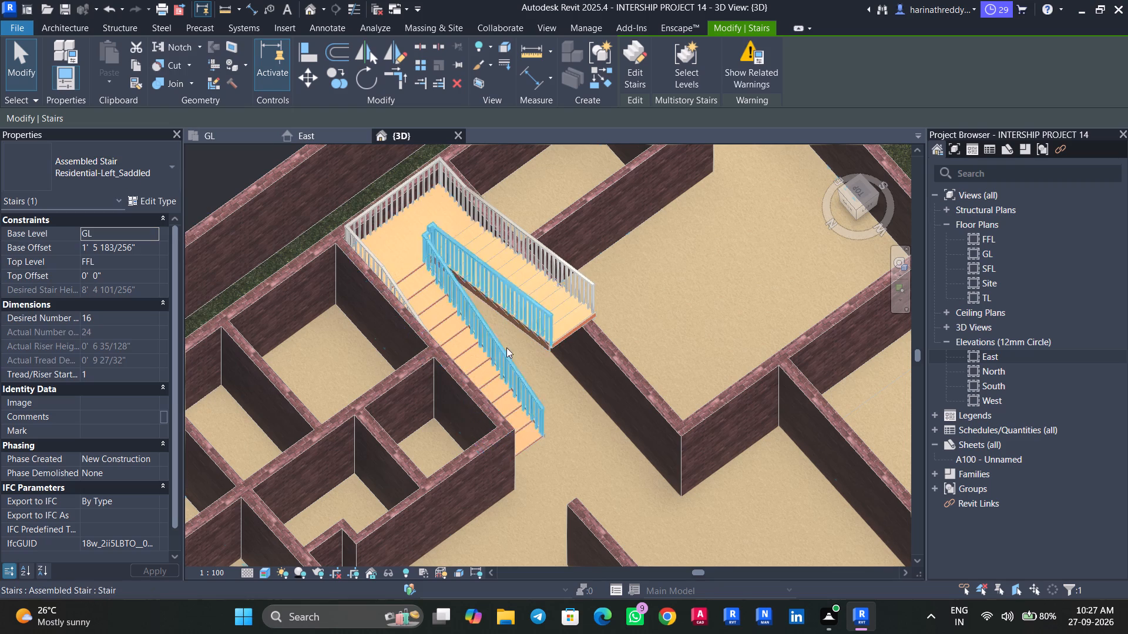
shift+middle_drag(537, 382, 353, 219)
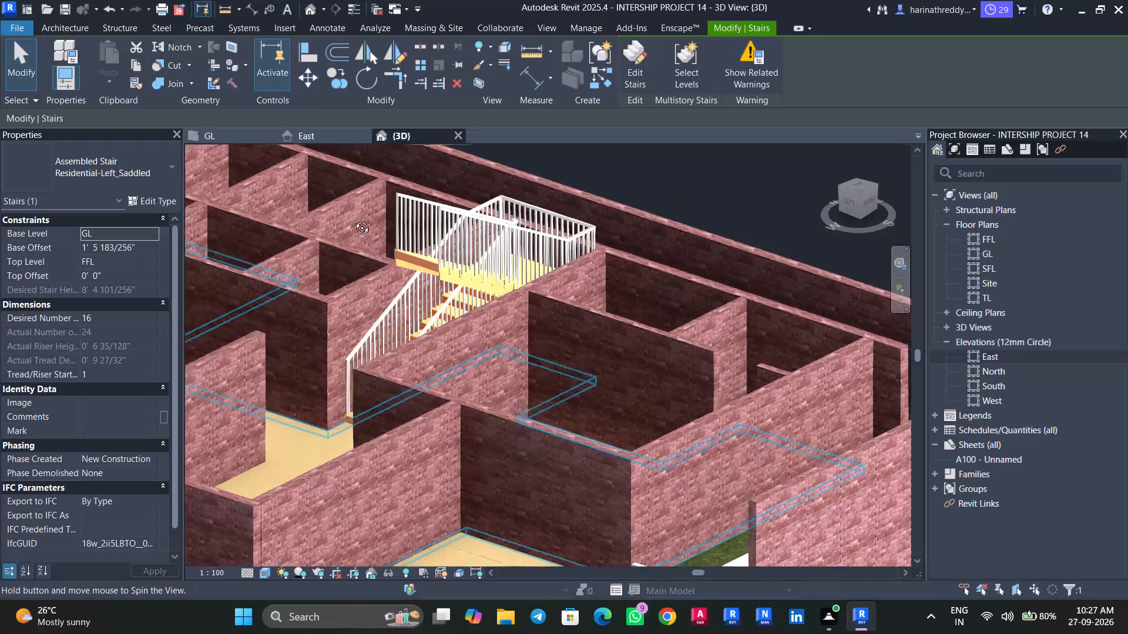
shift+middle_drag(353, 219, 449, 301)
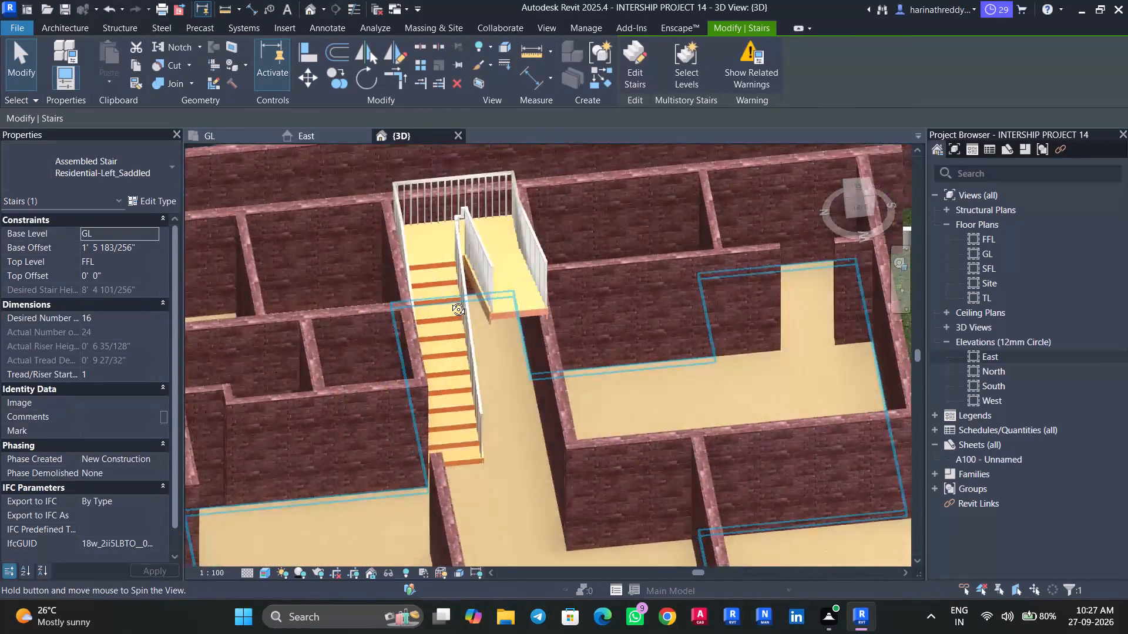
shift+middle_drag(449, 301, 448, 300)
Set the Residential-Left_Saddled staircase's desired number of risers to 24.
scroll(446, 300, up, 1)
click(429, 316)
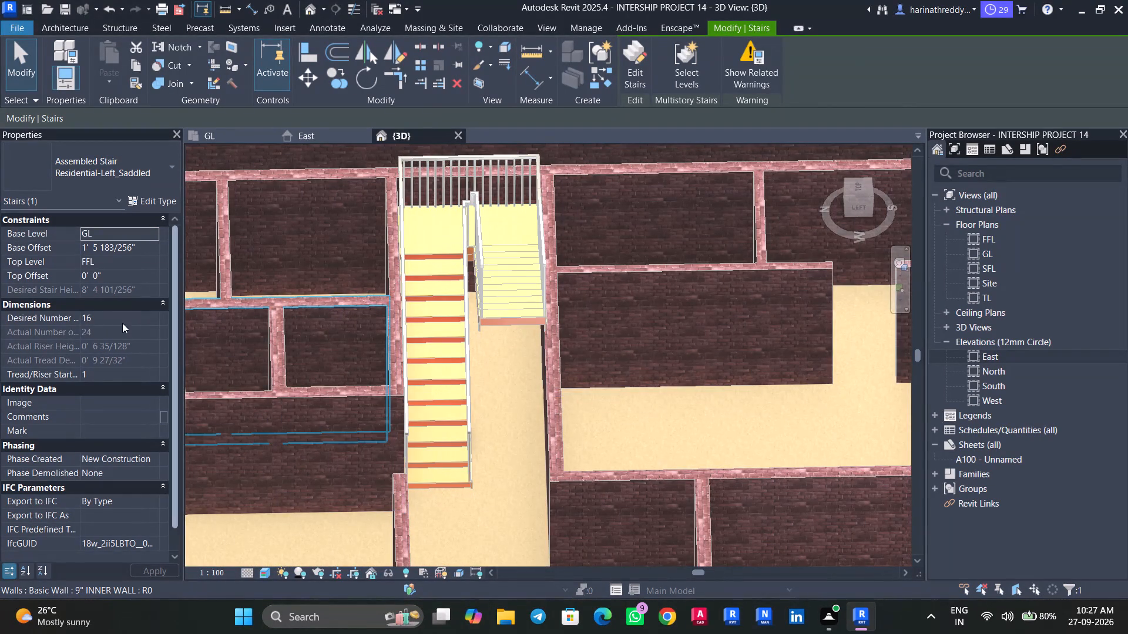
click(125, 313)
key(2)
key(4)
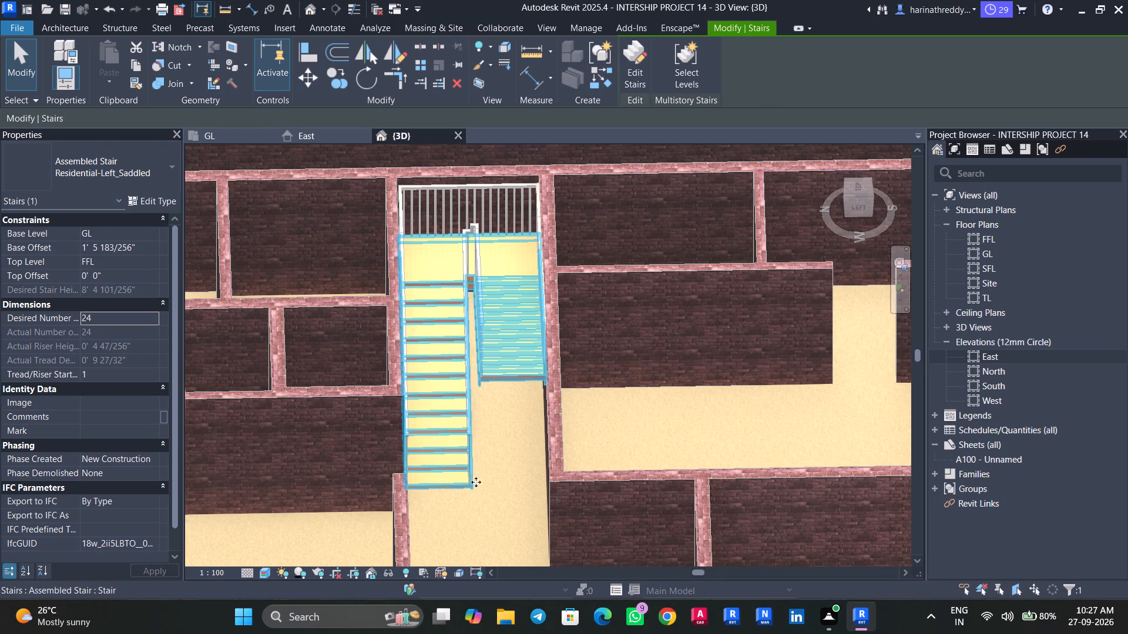
Examine the staircase's flights, landing and railings, and how its bottom step meets the floor and surrounding walls.
shift+middle_drag(465, 537, 823, 493)
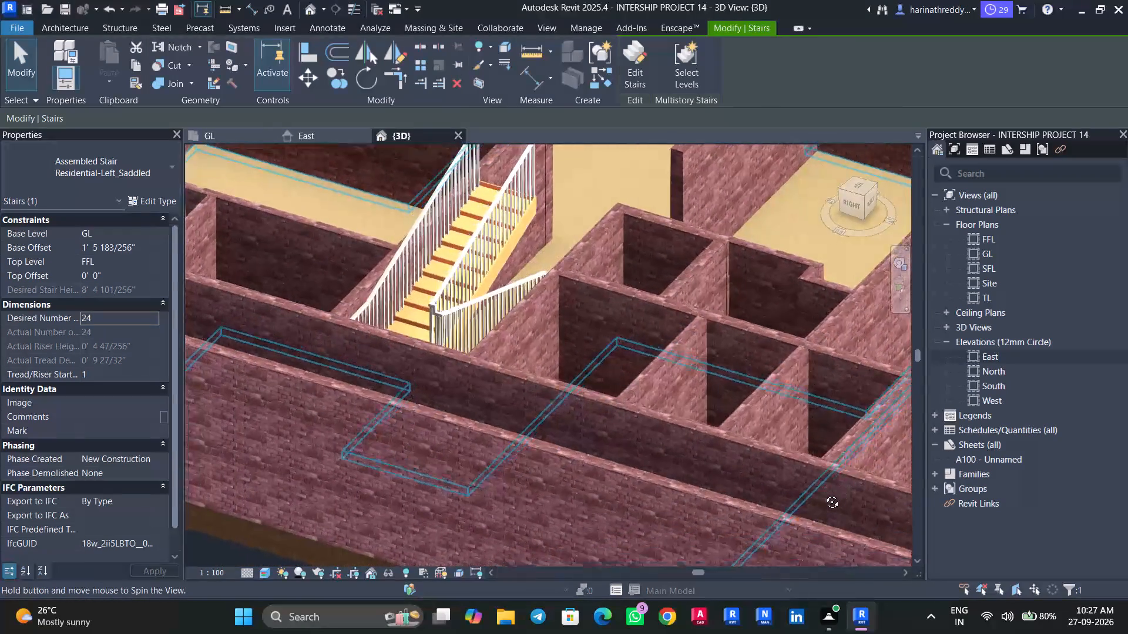
shift+middle_drag(823, 493, 681, 541)
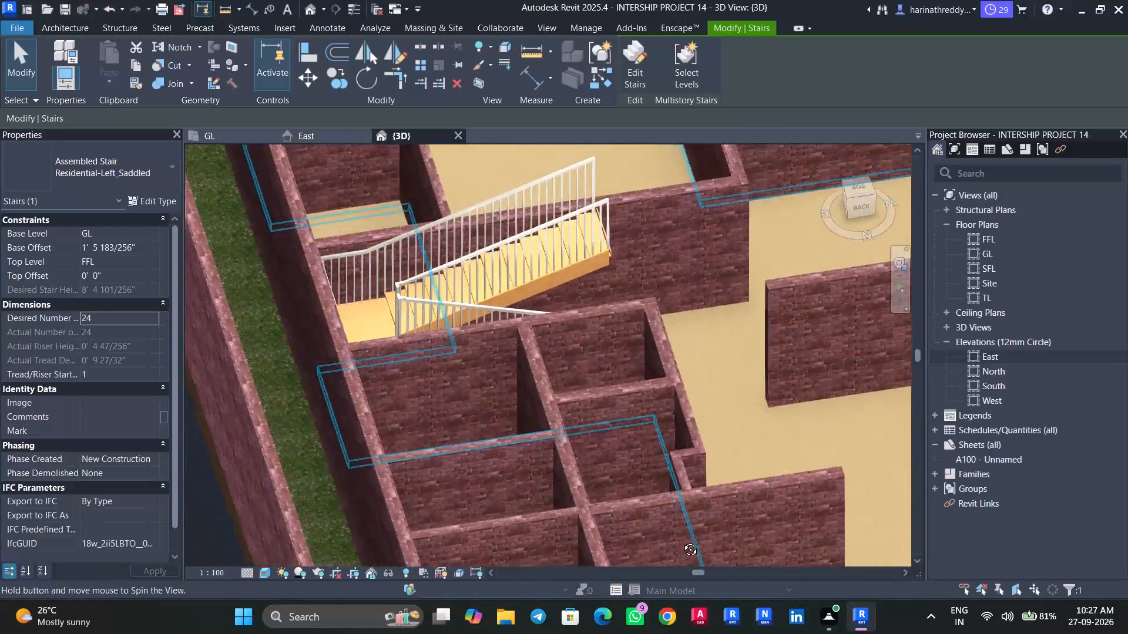
shift+middle_drag(681, 541, 456, 457)
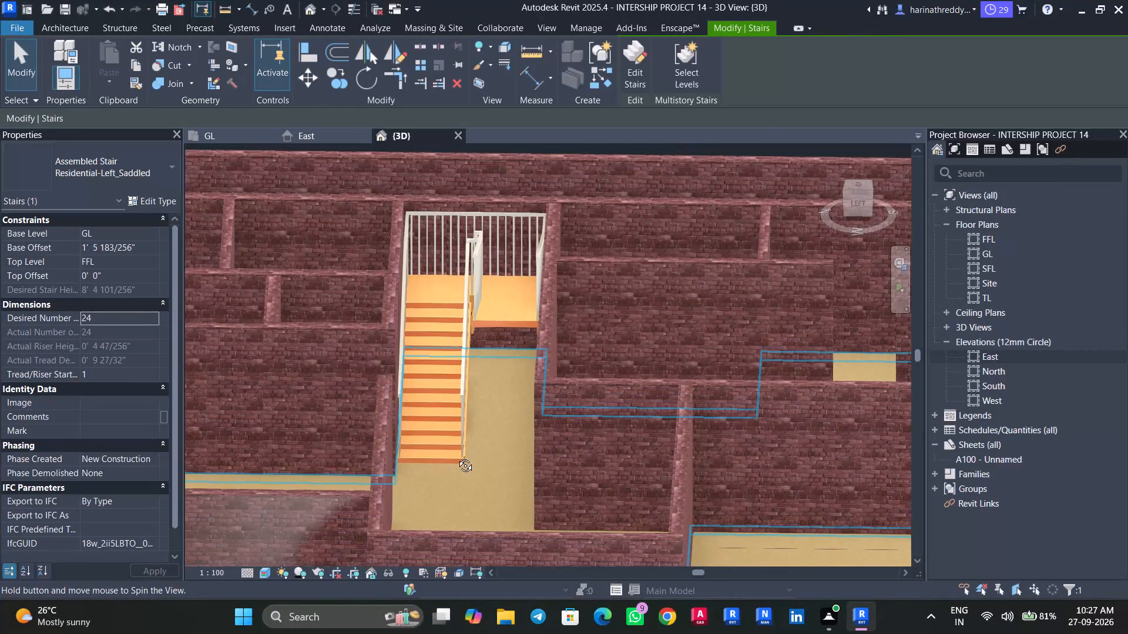
shift+middle_drag(456, 457, 424, 458)
key(Escape)
scroll(367, 463, up, 18)
scroll(394, 455, down, 2)
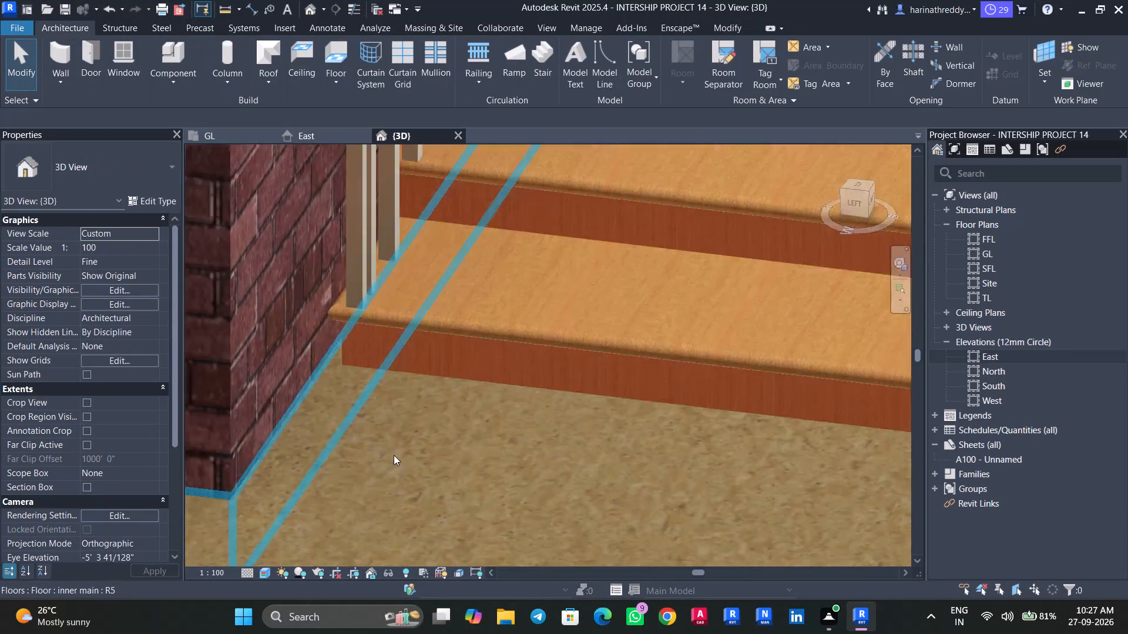
scroll(394, 455, down, 11)
click(461, 382)
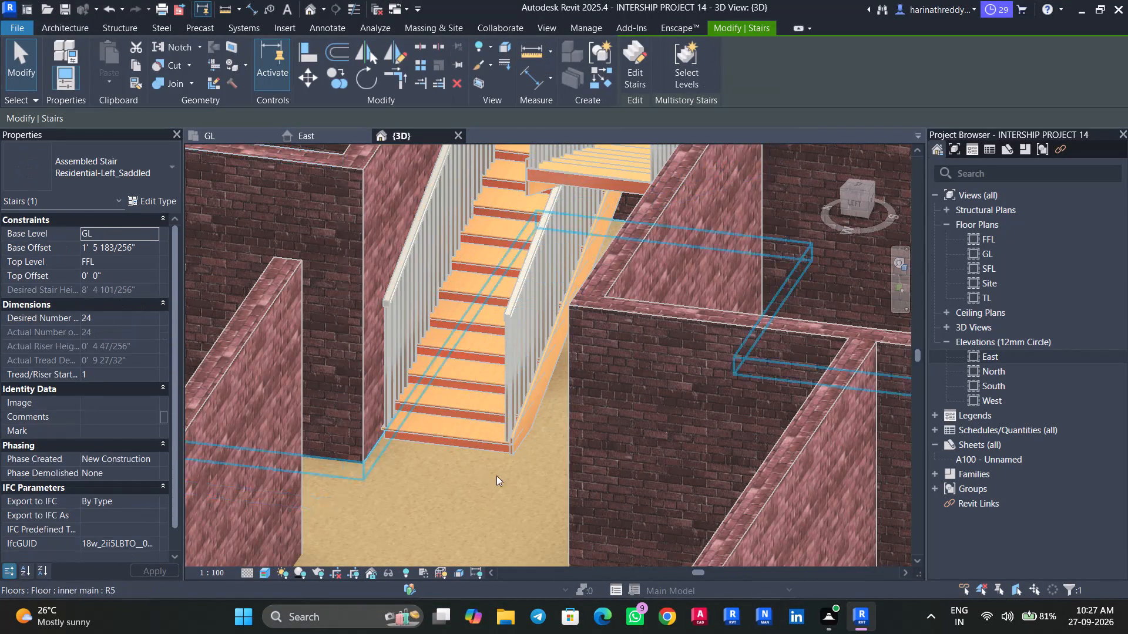
shift+middle_drag(485, 479, 479, 478)
key(Escape)
key(Escape)
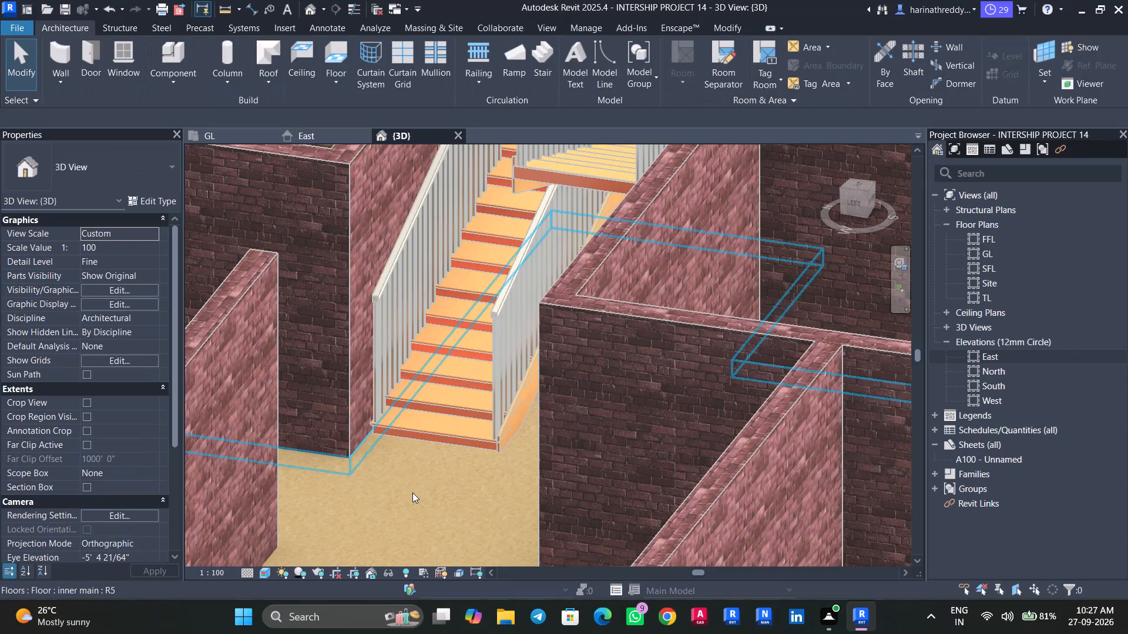
shift+middle_drag(419, 504, 451, 528)
scroll(397, 525, down, 5)
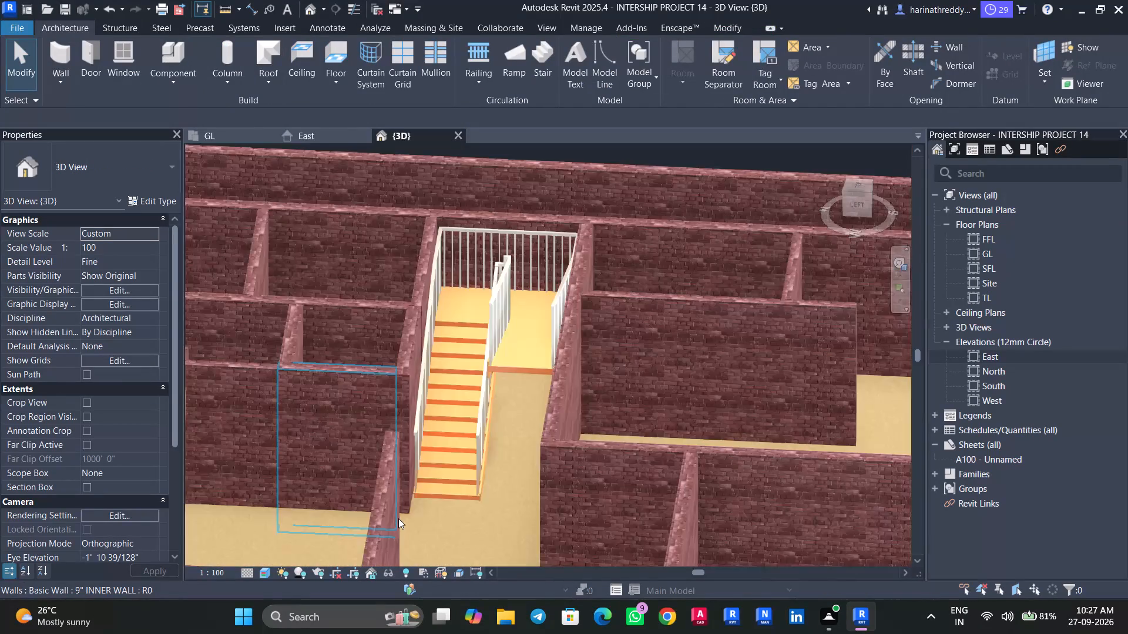
scroll(398, 518, down, 5)
shift+middle_drag(448, 542, 724, 631)
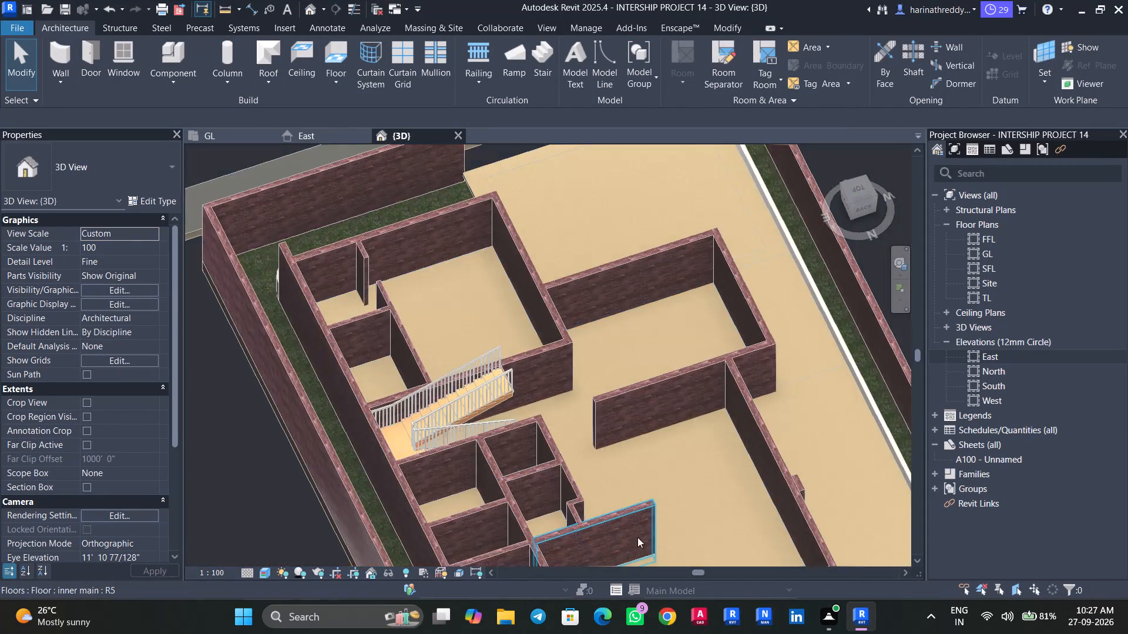
scroll(632, 525, down, 4)
Save the project.
key(ctrl+s)
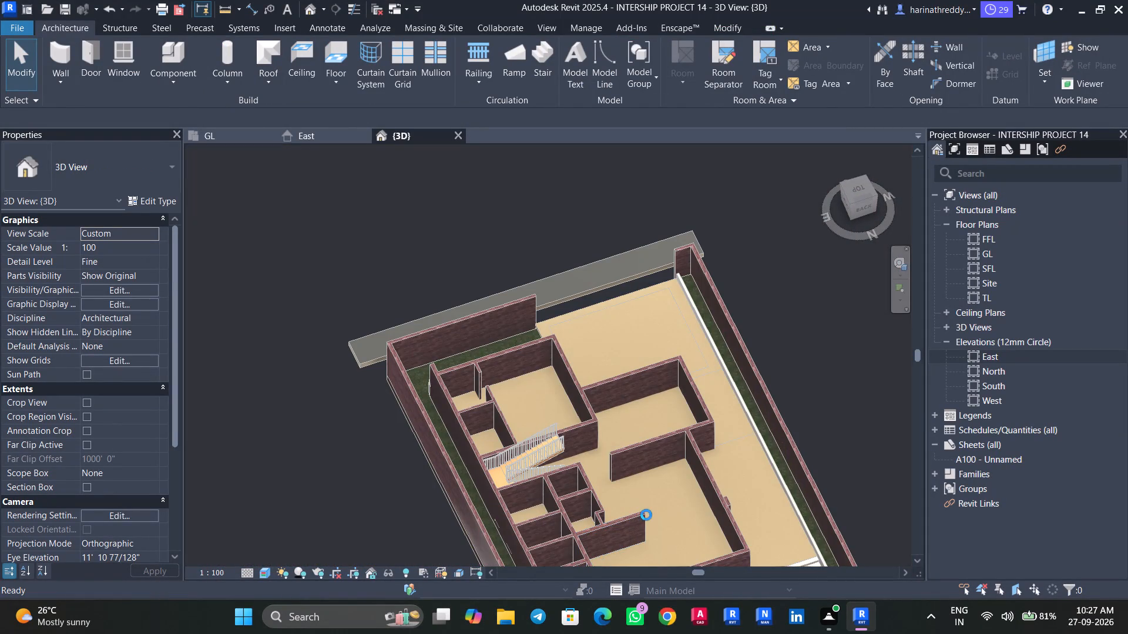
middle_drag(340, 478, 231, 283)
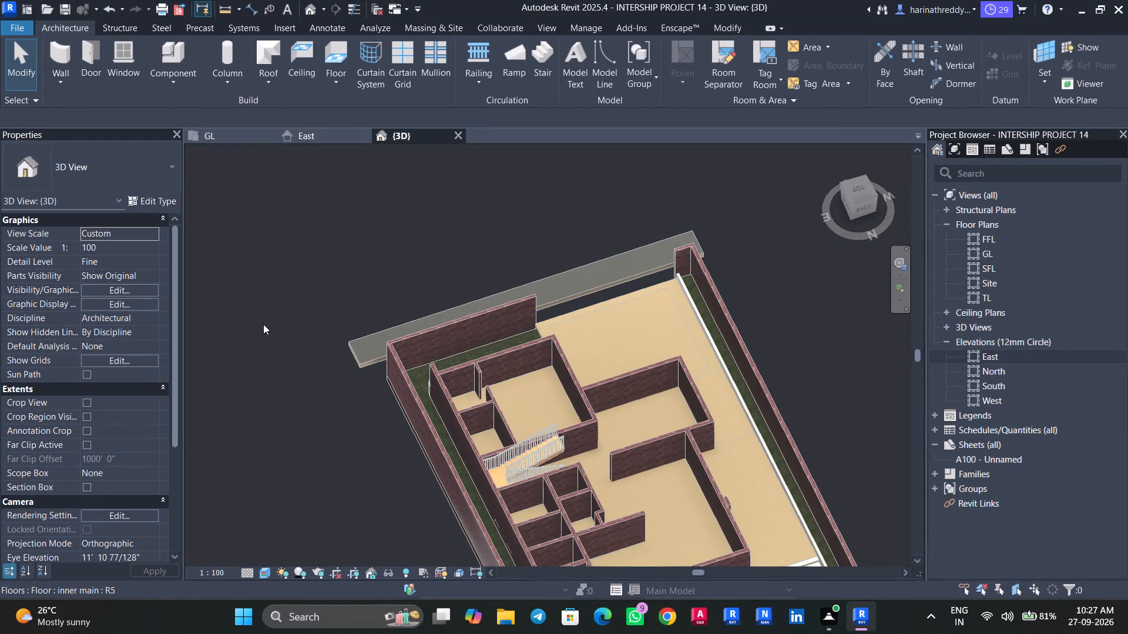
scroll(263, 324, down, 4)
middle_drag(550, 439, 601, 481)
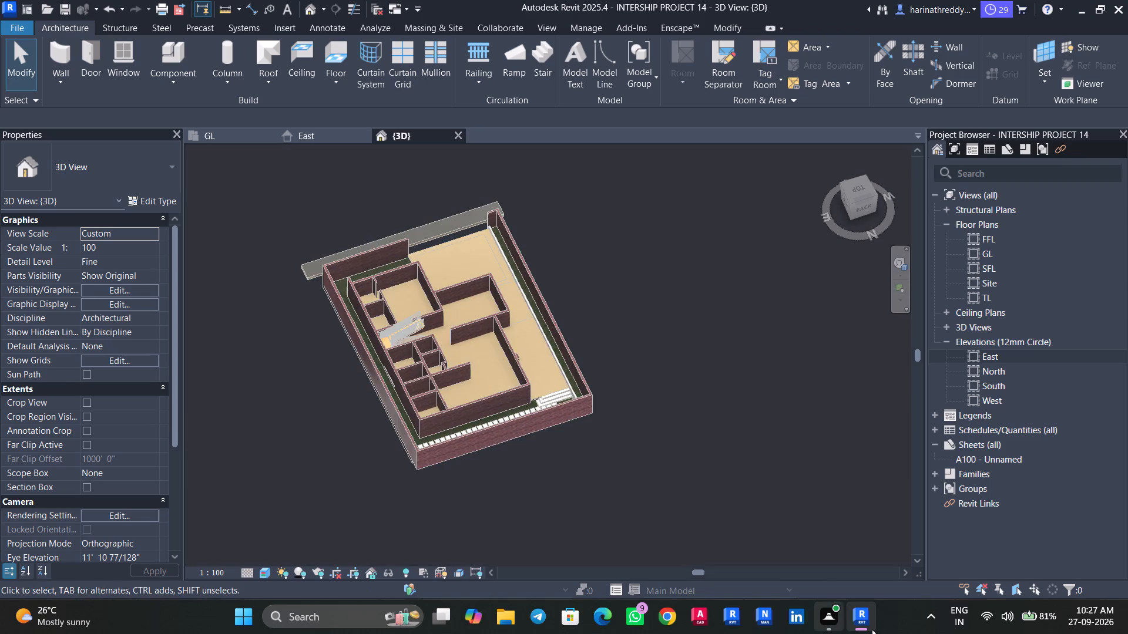
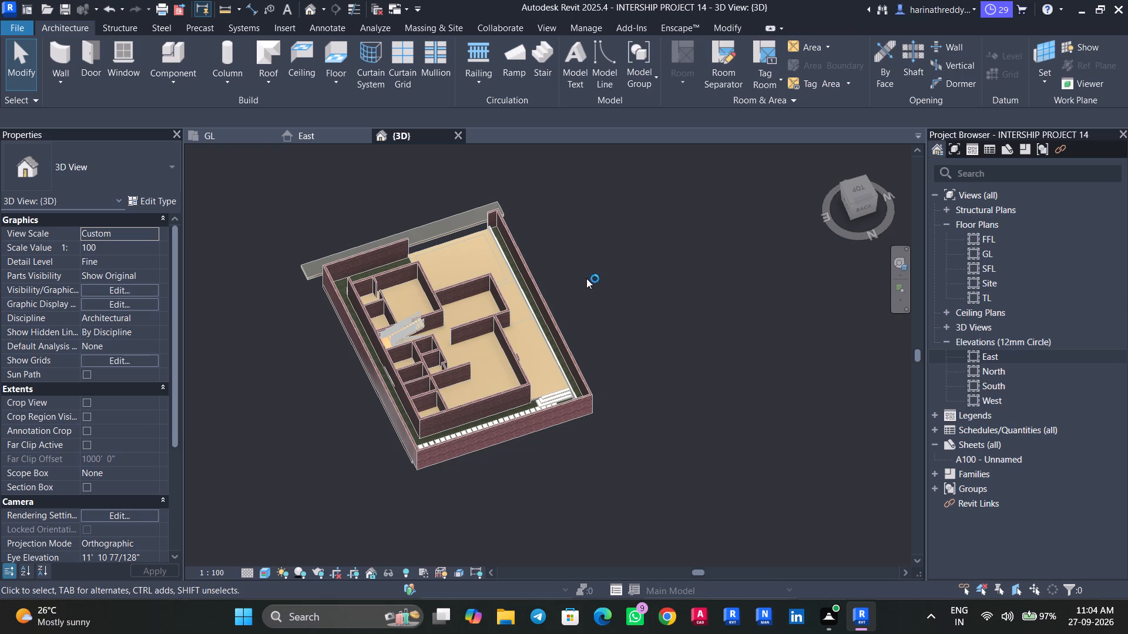
In the GL floor plan, set the draw layer of the 123.pdf plan image to Background.
shift+middle_drag(577, 281, 745, 258)
click(240, 139)
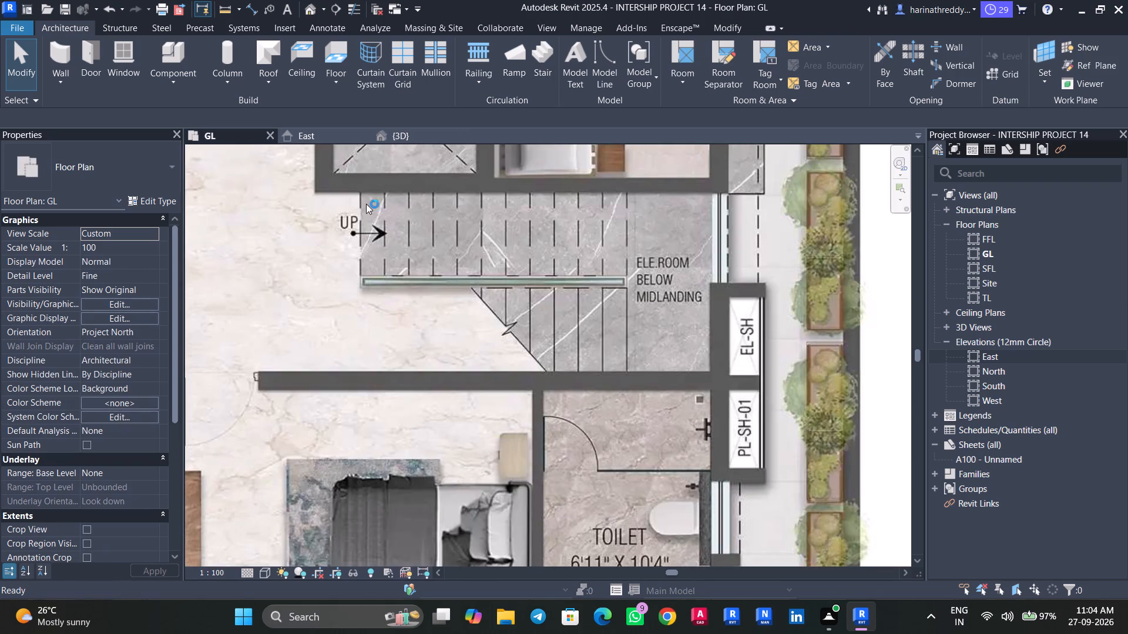
scroll(415, 328, down, 2)
middle_drag(415, 326, 431, 407)
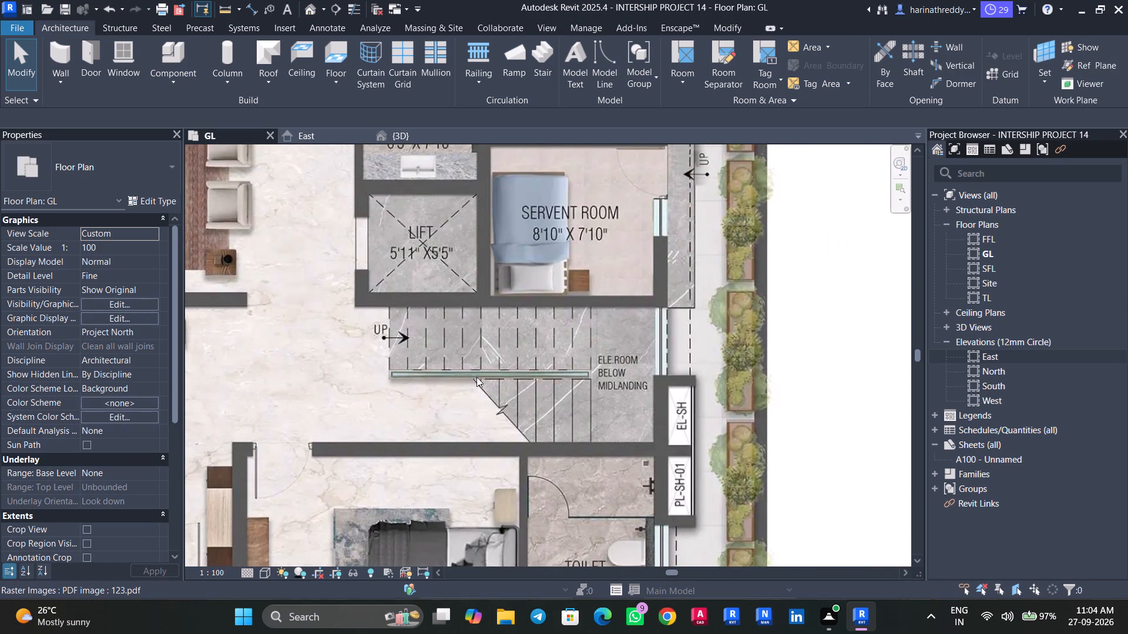
scroll(400, 369, down, 2)
scroll(400, 369, up, 1)
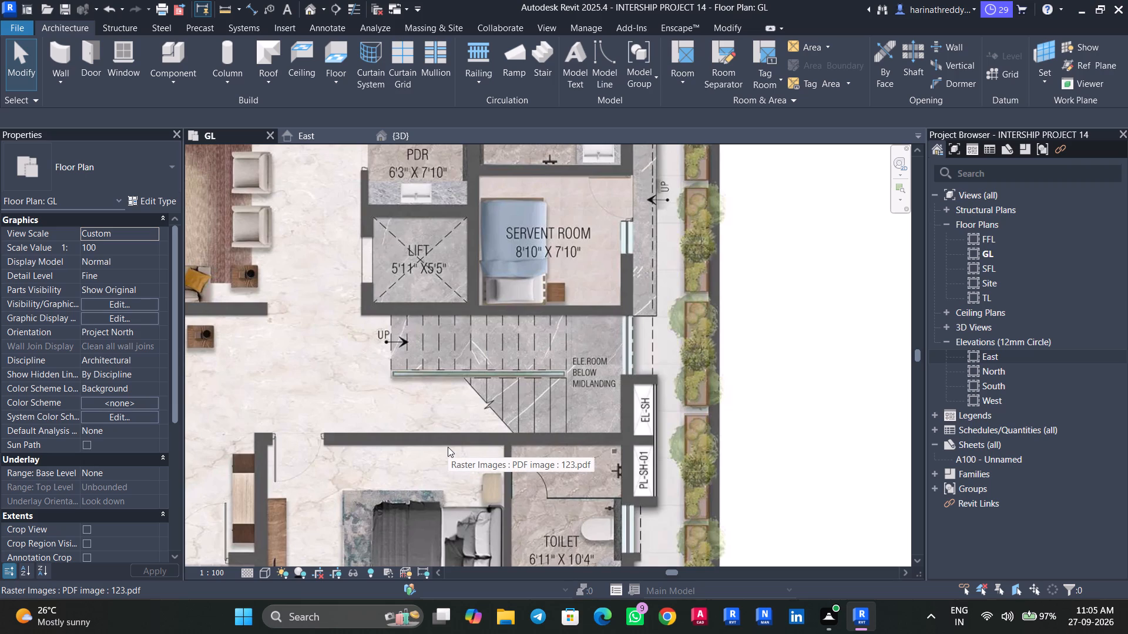
scroll(449, 508, up, 4)
scroll(431, 522, down, 1)
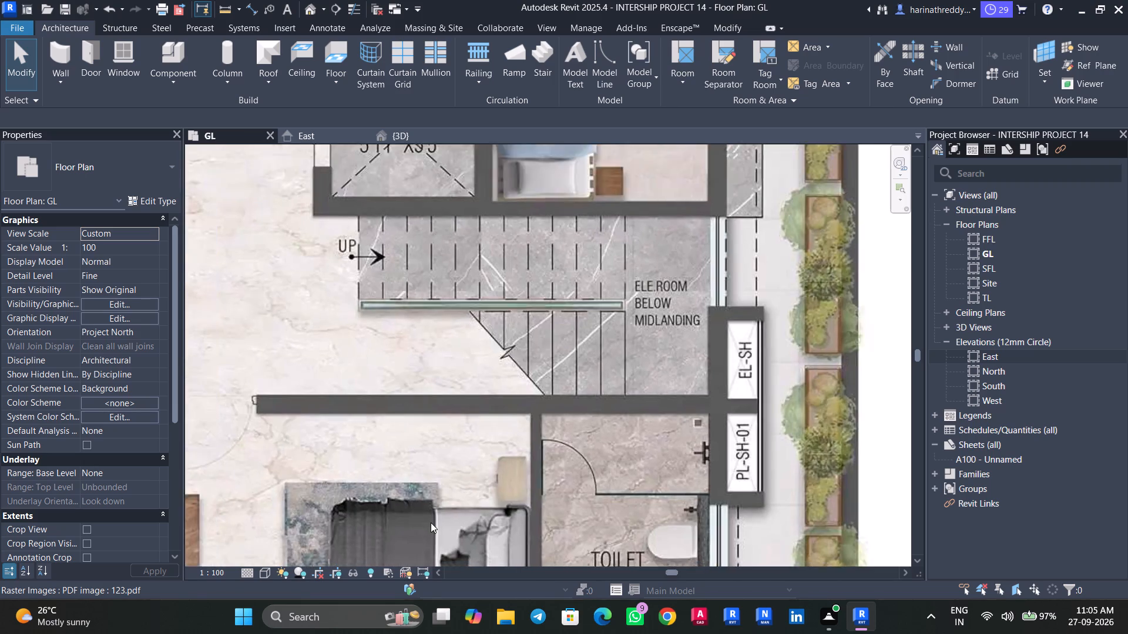
scroll(431, 522, down, 2)
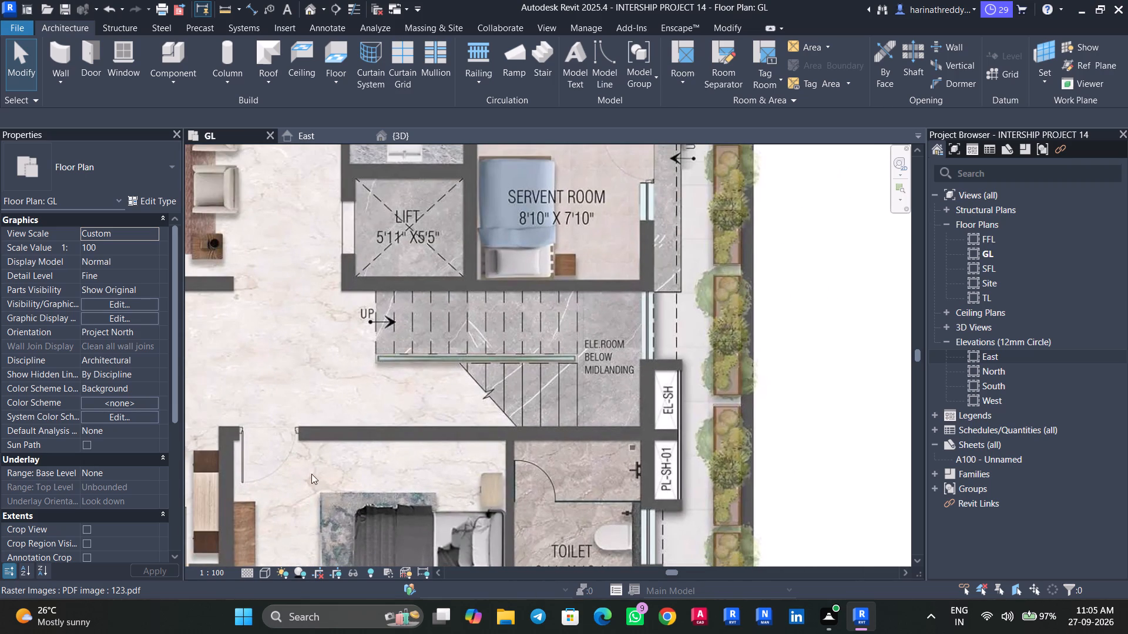
middle_drag(331, 443, 475, 511)
scroll(412, 484, up, 1)
scroll(412, 484, down, 4)
middle_drag(431, 497, 466, 515)
scroll(466, 515, up, 1)
click(449, 497)
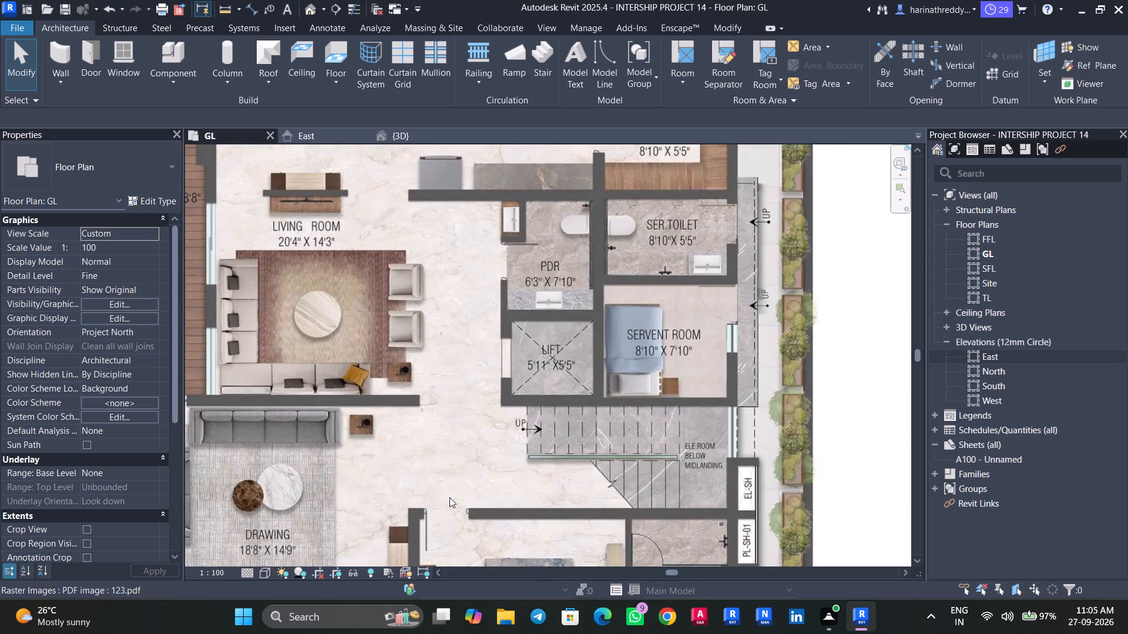
click(163, 334)
click(142, 348)
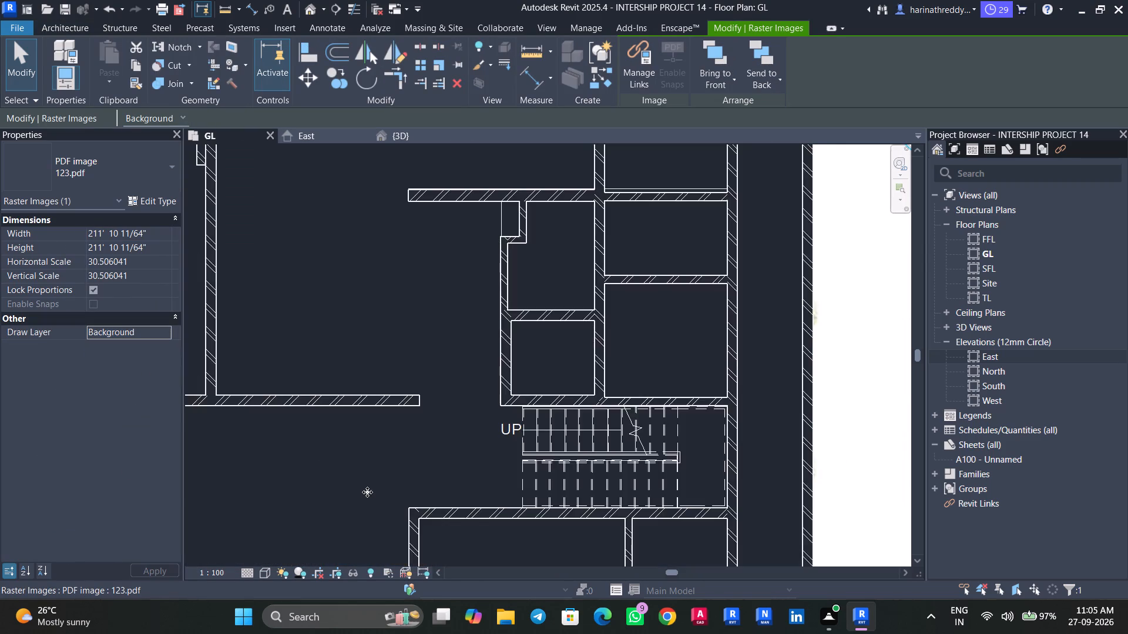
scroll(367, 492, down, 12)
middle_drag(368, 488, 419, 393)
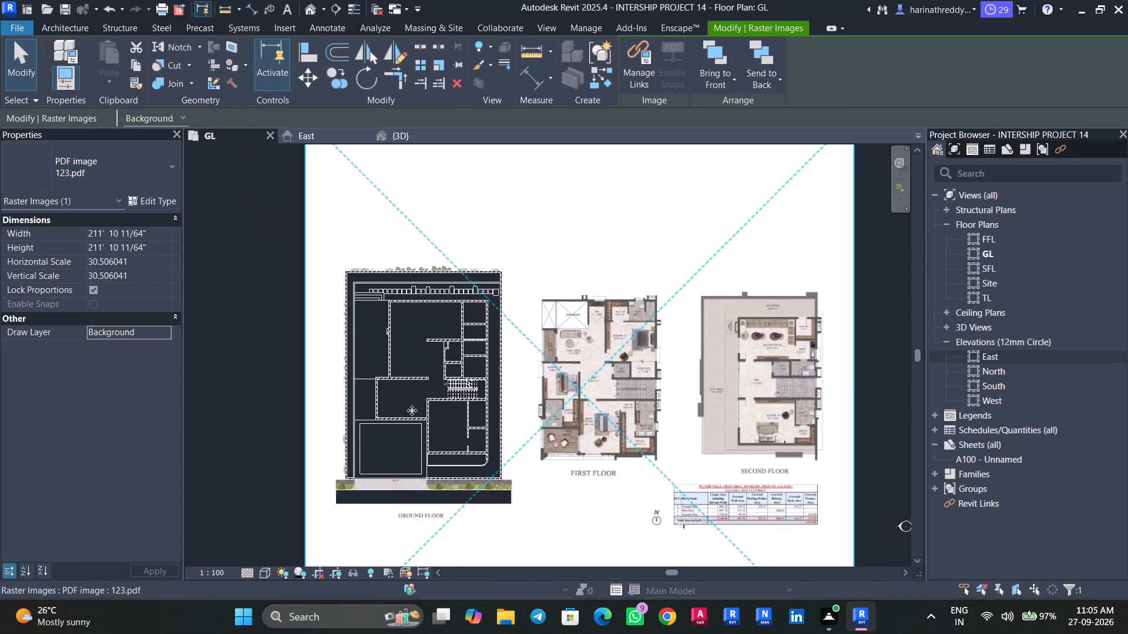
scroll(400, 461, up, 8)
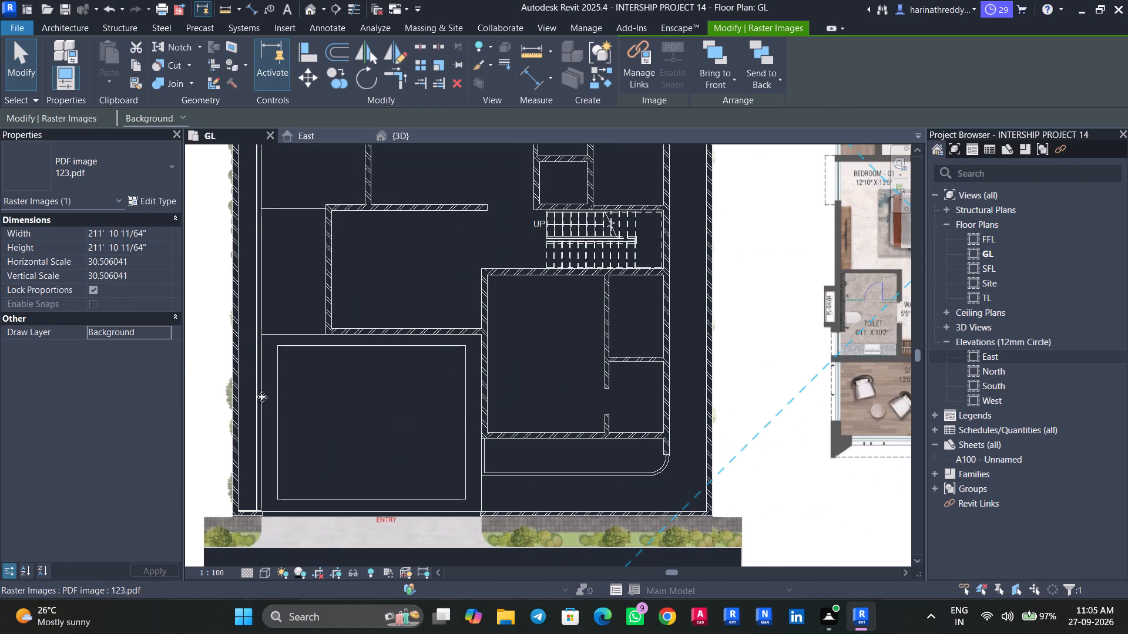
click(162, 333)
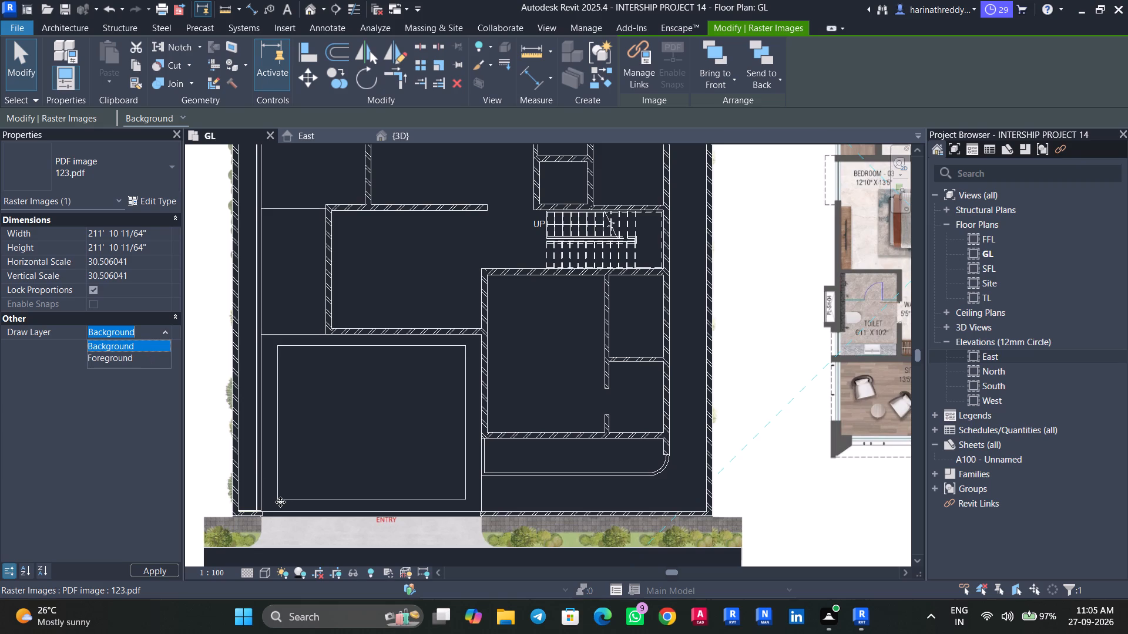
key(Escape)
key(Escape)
Start an architectural floor and duplicate the PORTICO FLOORING OUTTER type as OUTTER ROAD FLOOR.
scroll(374, 544, up, 3)
middle_drag(372, 541, 435, 484)
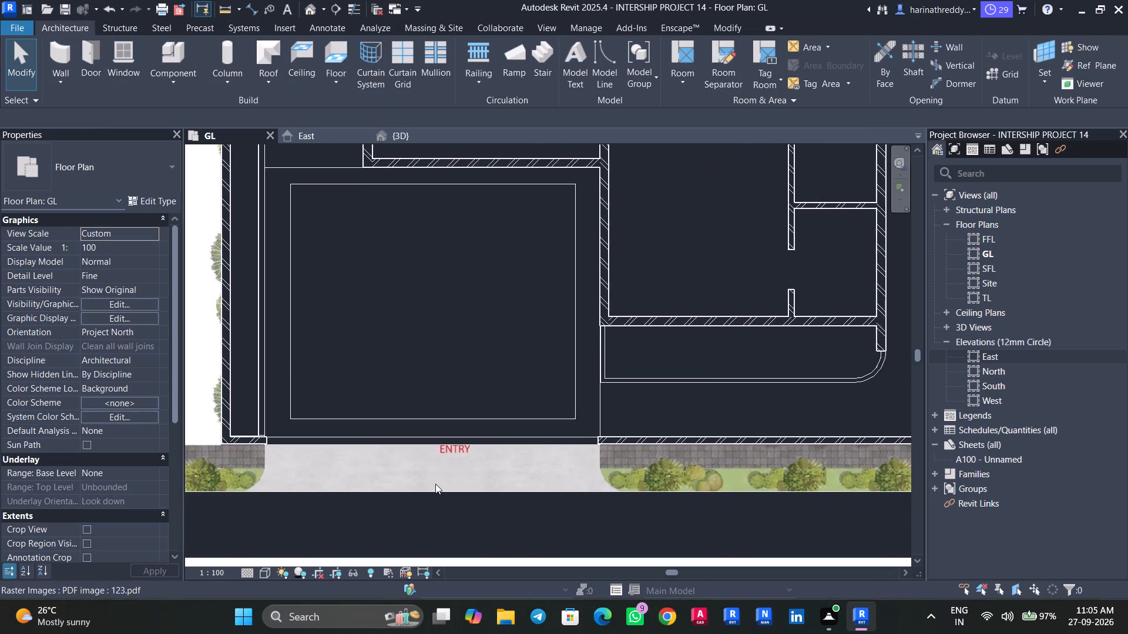
scroll(435, 484, down, 1)
middle_drag(435, 485, 440, 496)
scroll(407, 492, up, 3)
middle_drag(407, 492, 421, 478)
scroll(421, 478, up, 1)
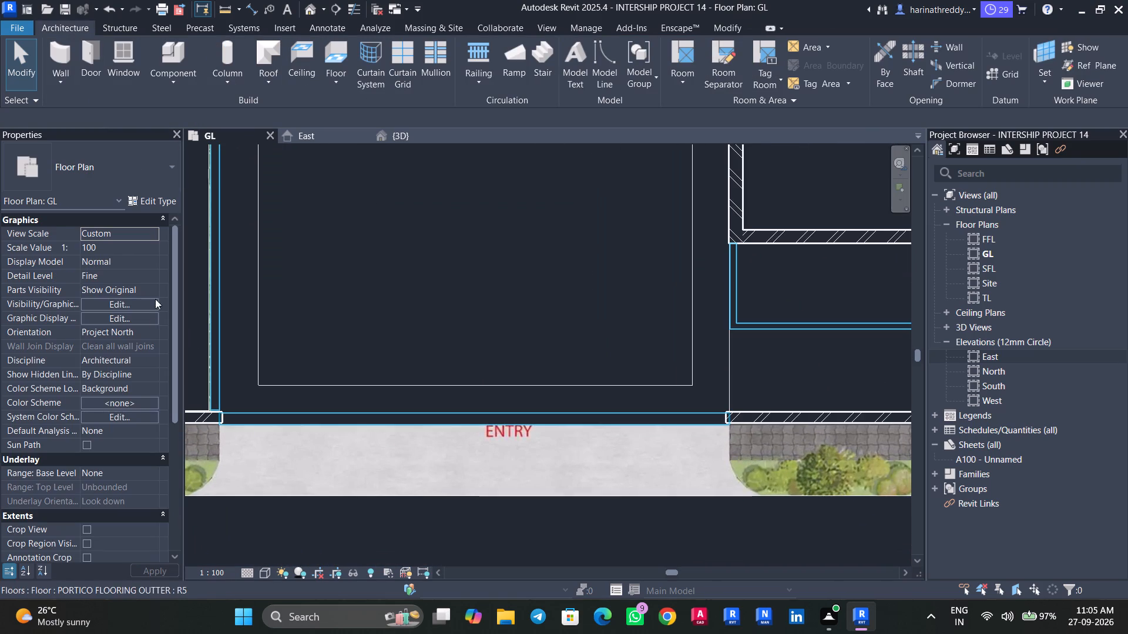
click(336, 87)
click(336, 100)
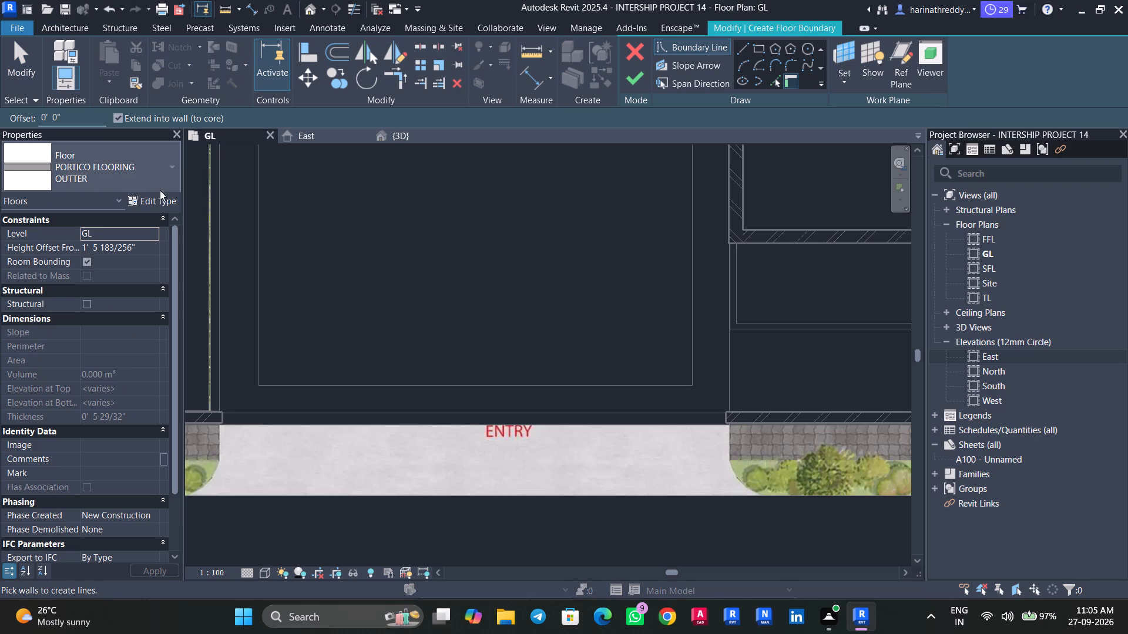
click(157, 204)
click(1009, 96)
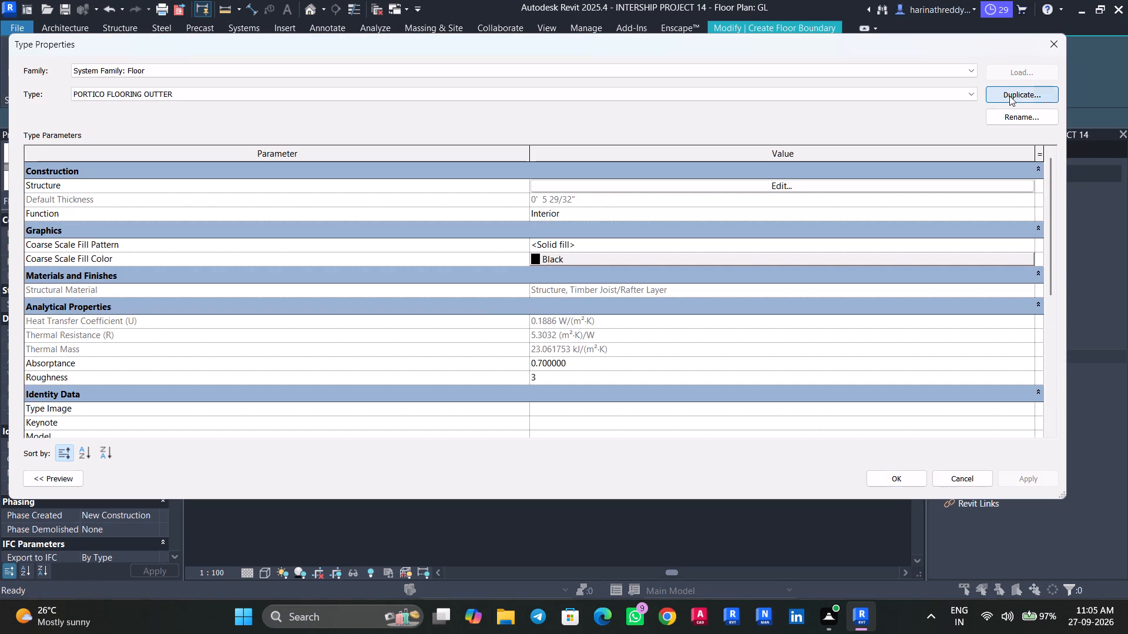
text(OUTTER ROAD FLOOR)
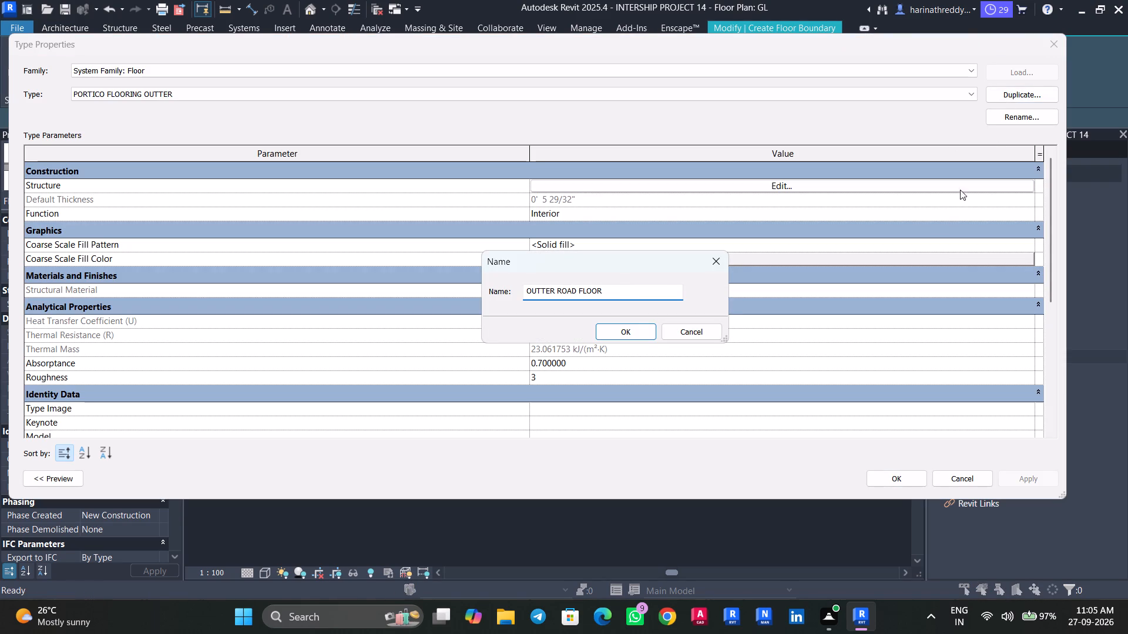
click(627, 325)
click(898, 478)
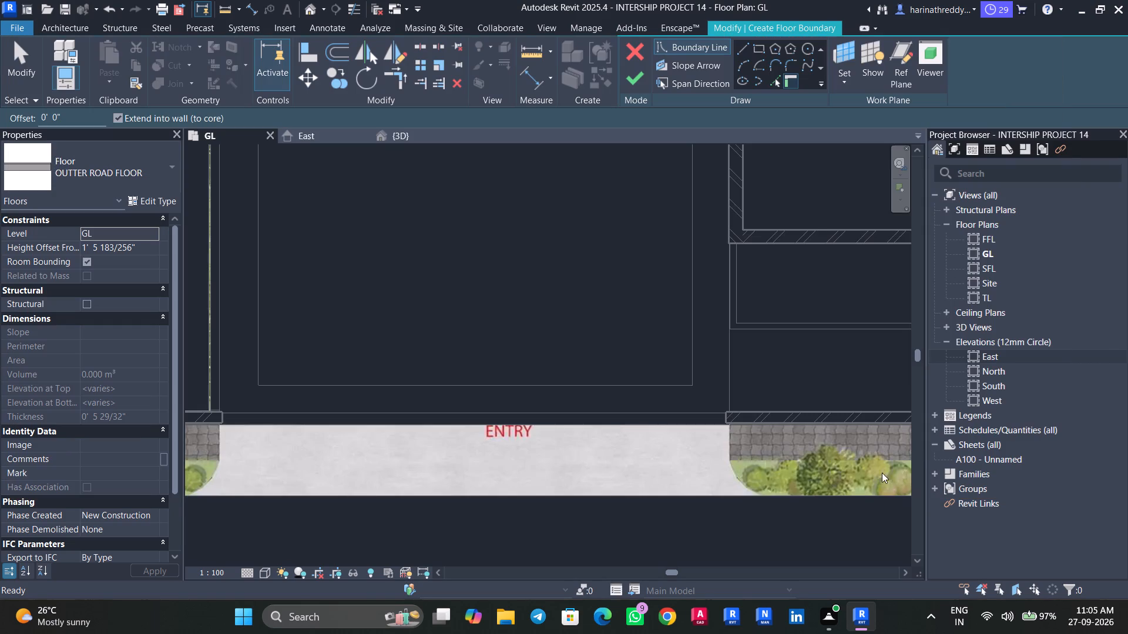
Sketch a rectangular floor boundary over the paving strip right of the ENTRY driveway, ending at the plan image's outer edge.
scroll(612, 420, up, 1)
scroll(612, 421, down, 2)
scroll(613, 422, up, 2)
middle_drag(618, 445, 311, 350)
scroll(722, 313, down, 3)
middle_drag(691, 339, 592, 346)
scroll(526, 385, up, 3)
click(758, 49)
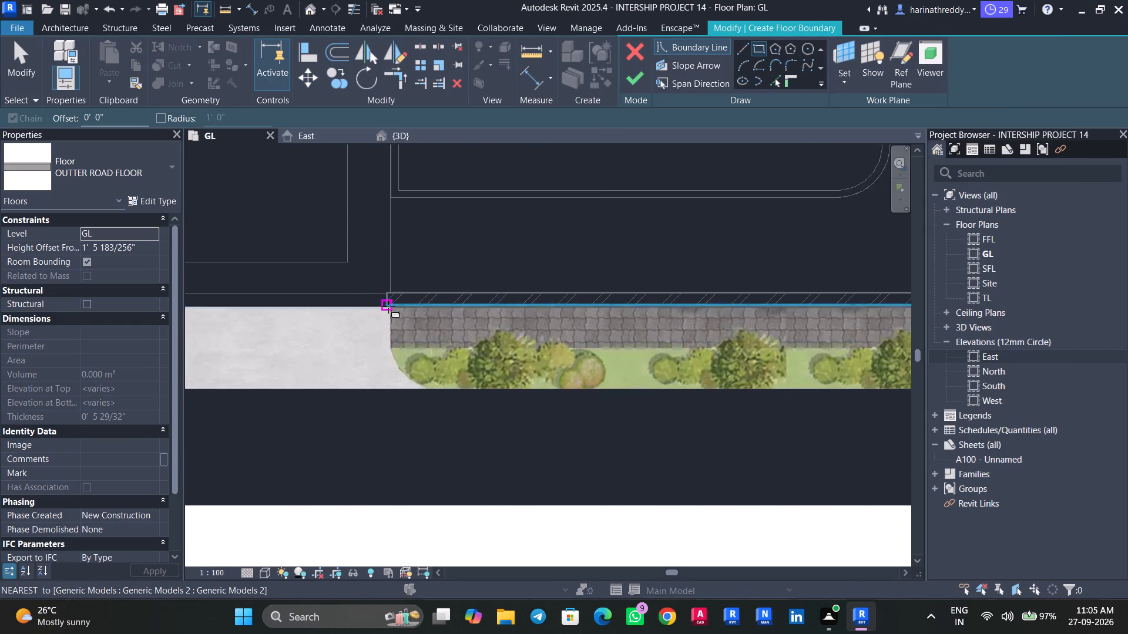
click(393, 307)
middle_drag(567, 348, 265, 348)
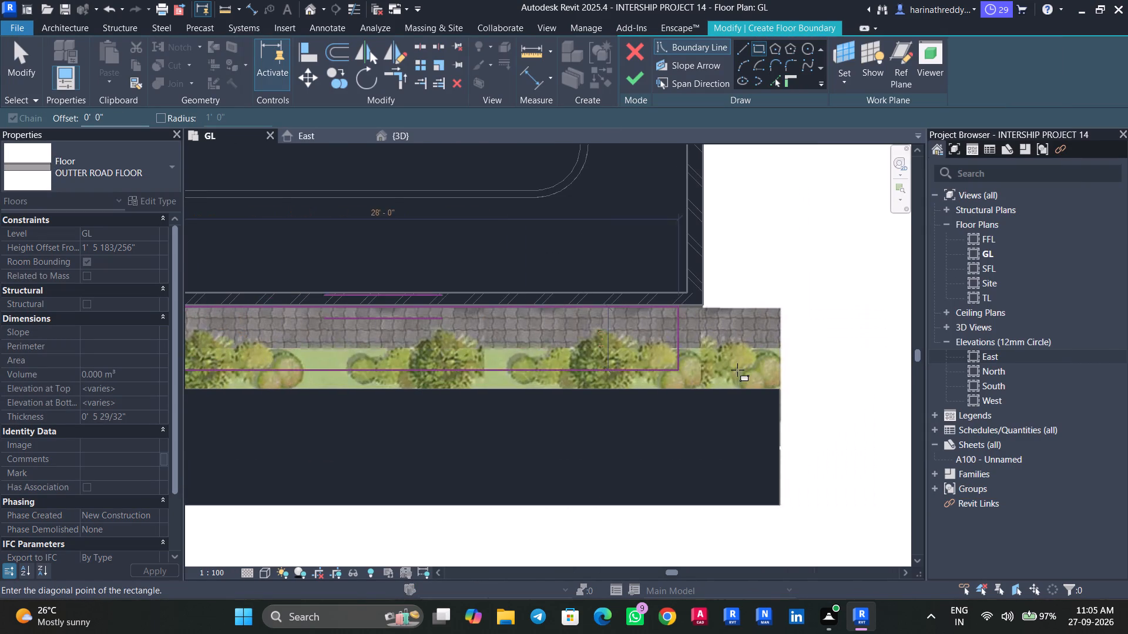
scroll(778, 346, up, 6)
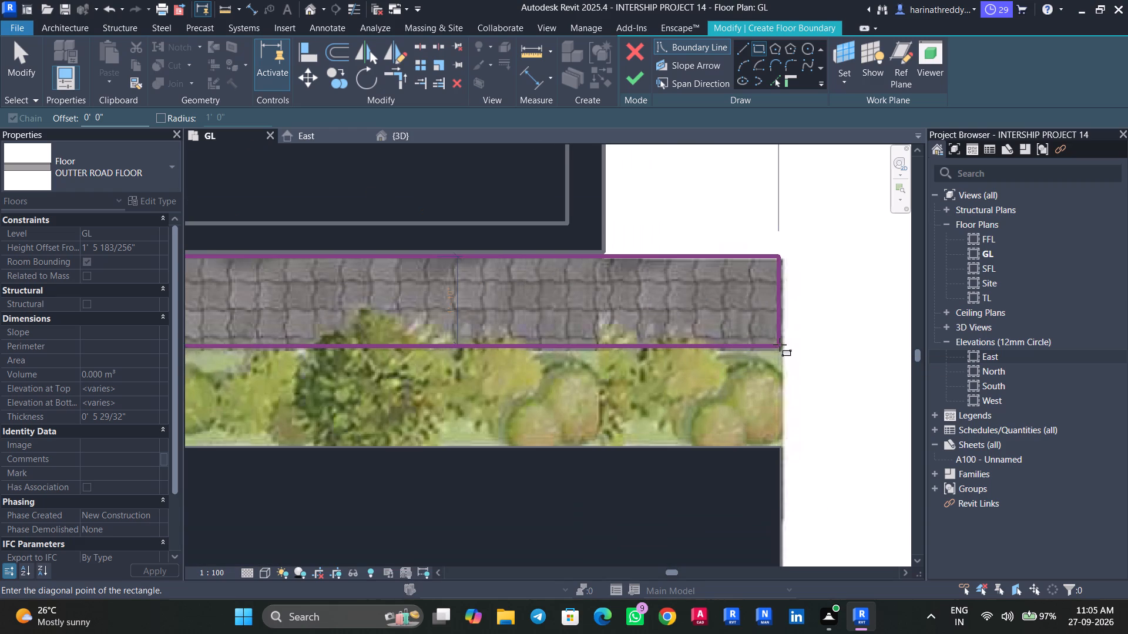
click(781, 351)
key(Escape)
scroll(675, 365, down, 7)
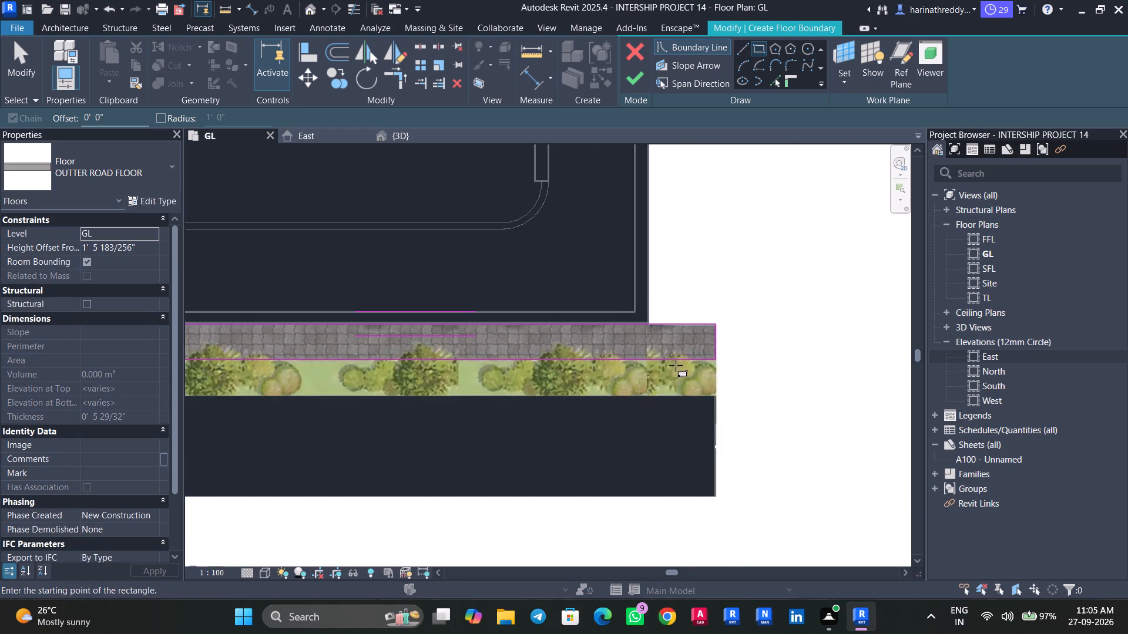
Sketch a rectangle about 1'-11" deep over the paving strip left of the driveway and finish the OUTTER ROAD FLOOR.
middle_drag(621, 380, 1085, 380)
middle_drag(628, 380, 960, 388)
middle_drag(452, 394, 542, 398)
scroll(355, 310, up, 7)
scroll(367, 356, down, 1)
scroll(368, 356, up, 4)
middle_drag(372, 386, 320, 312)
click(301, 306)
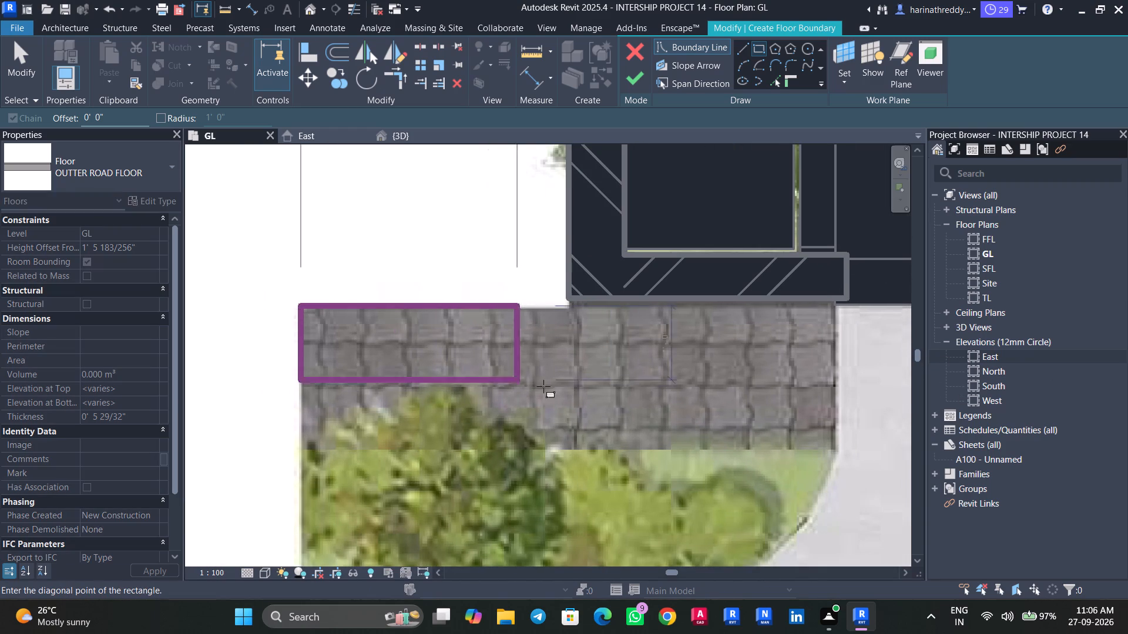
middle_drag(699, 418, 566, 383)
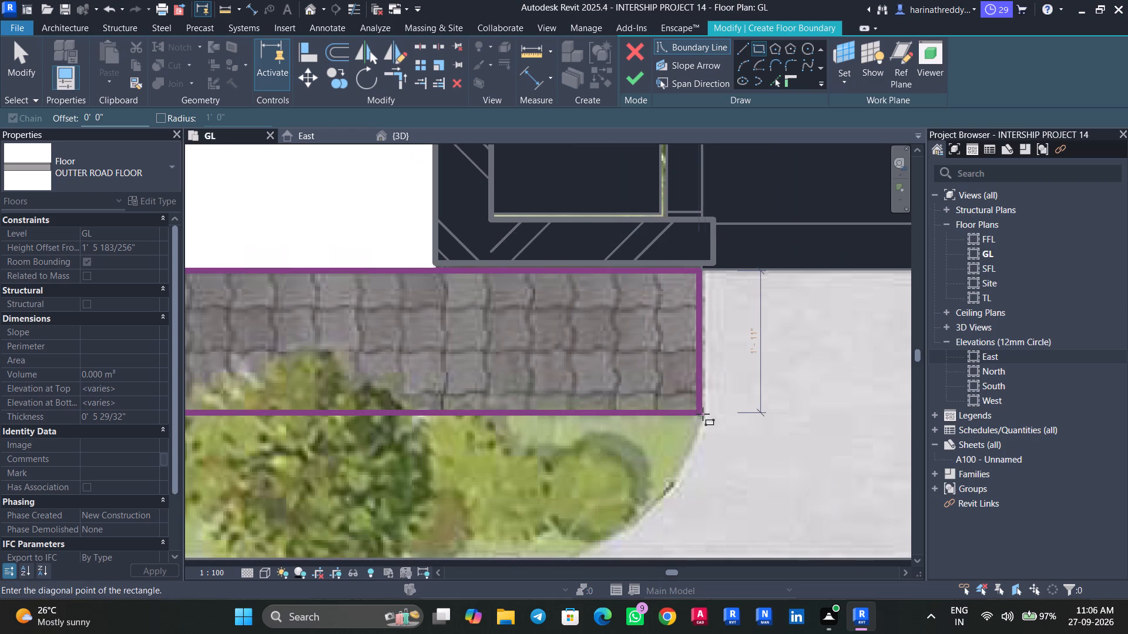
click(704, 414)
key(Escape)
key(Escape)
key(Escape)
scroll(496, 410, down, 3)
scroll(496, 410, up, 1)
scroll(496, 410, down, 4)
middle_drag(496, 410, 472, 353)
scroll(455, 363, down, 4)
scroll(522, 394, down, 1)
middle_drag(522, 394, 294, 367)
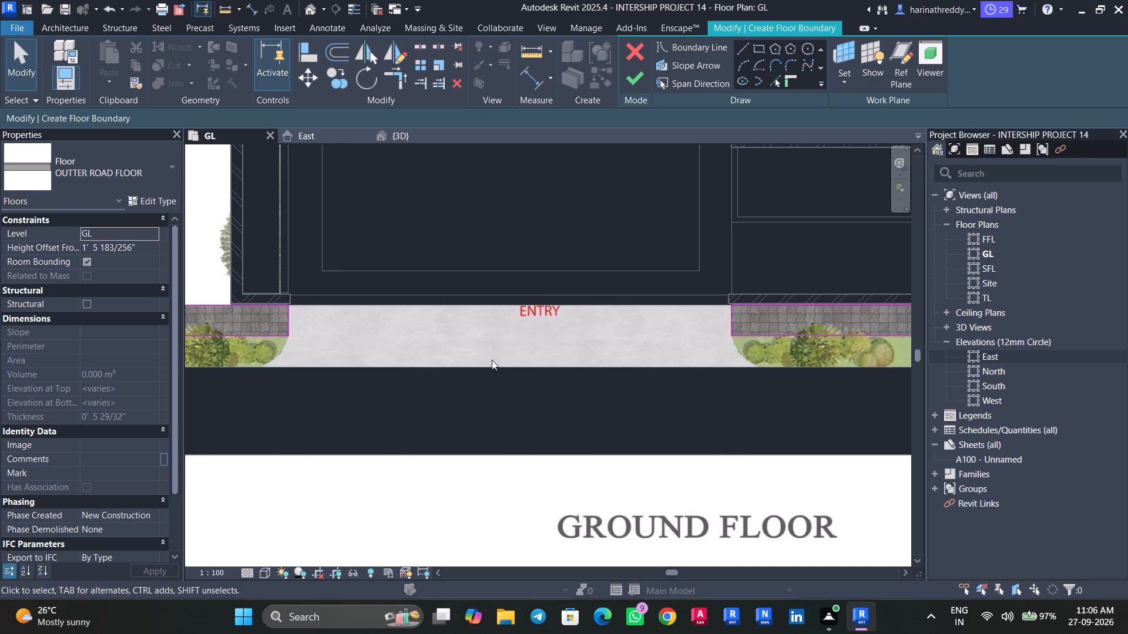
middle_drag(498, 362, 560, 343)
click(627, 83)
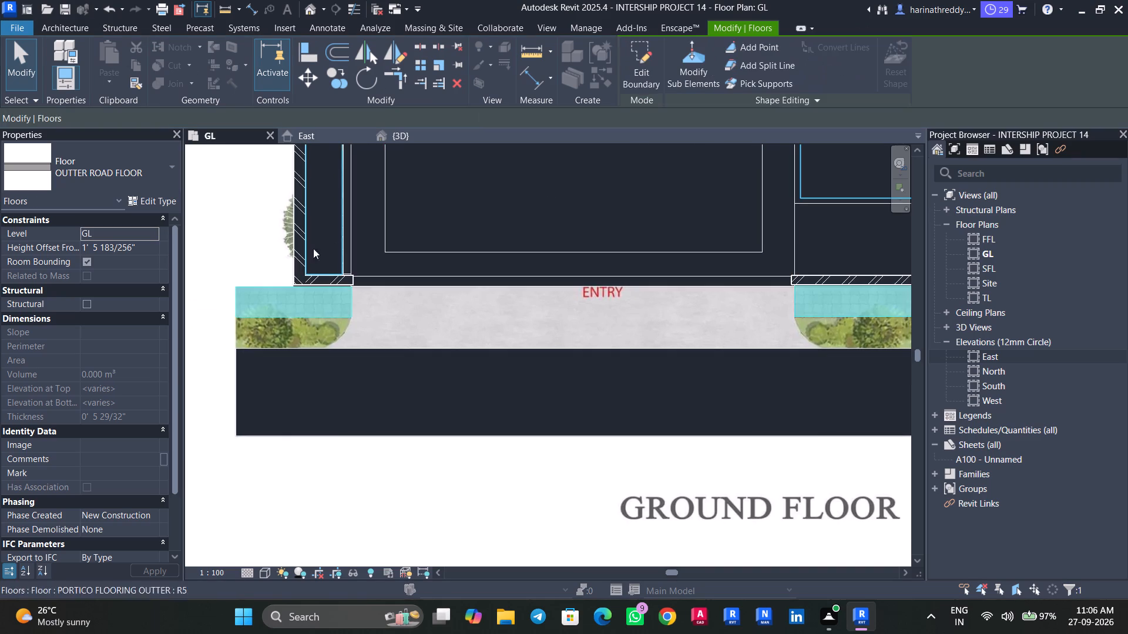
key(Escape)
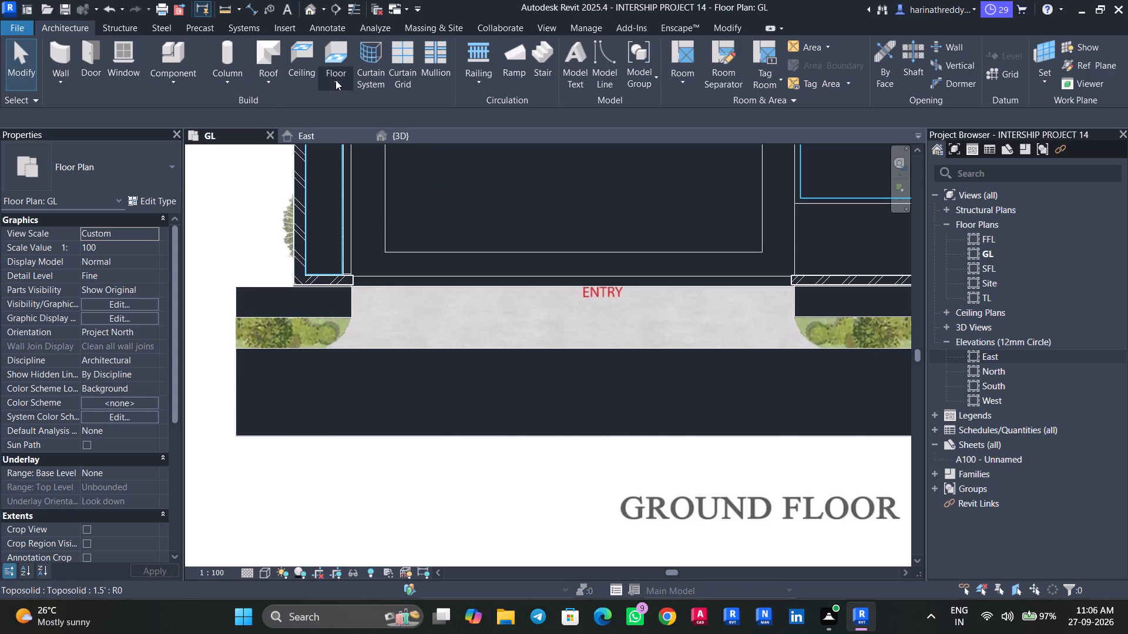
Start another architectural floor and duplicate the OUTTER ROAD FLOOR type as ENTRANCEC FLOOR.
click(335, 80)
click(346, 105)
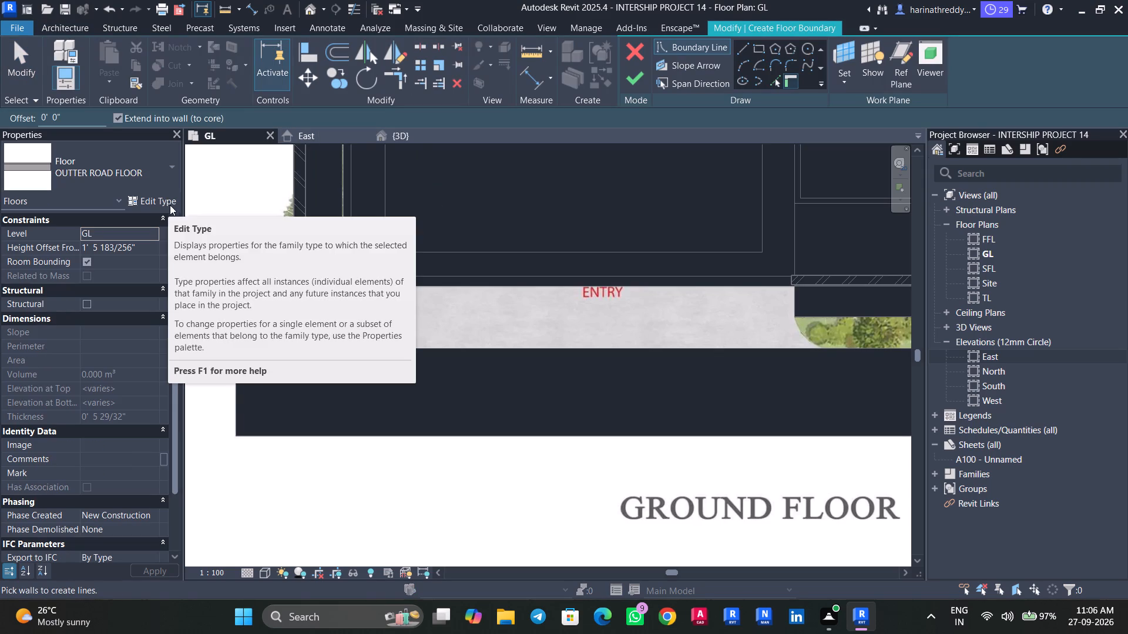
click(167, 202)
click(1049, 96)
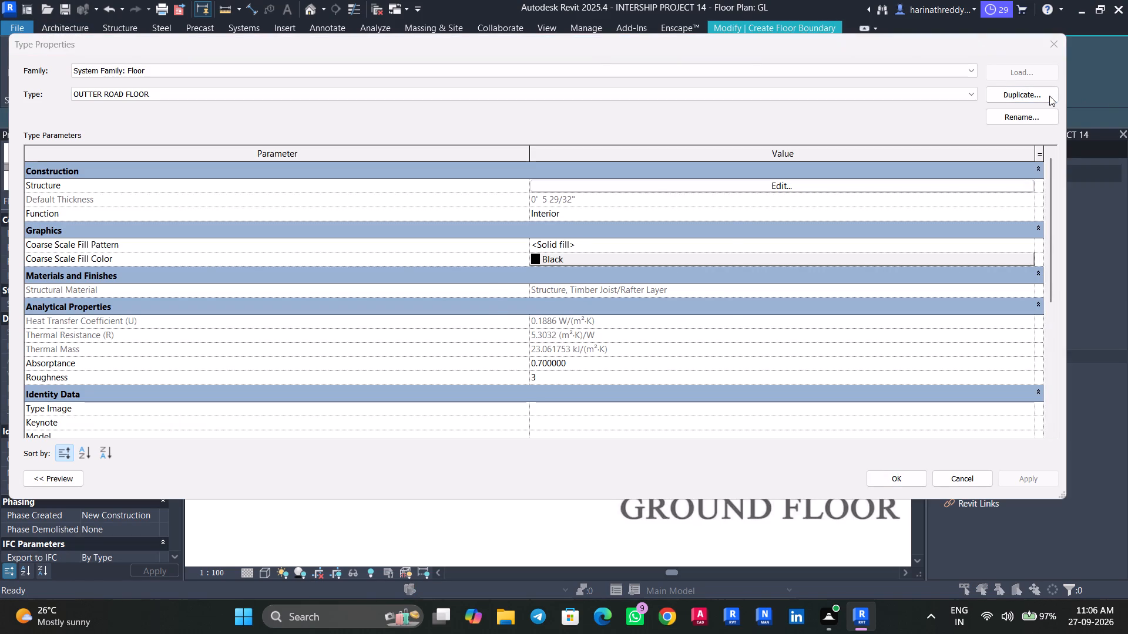
text(ENTRANCEC FLOOR)
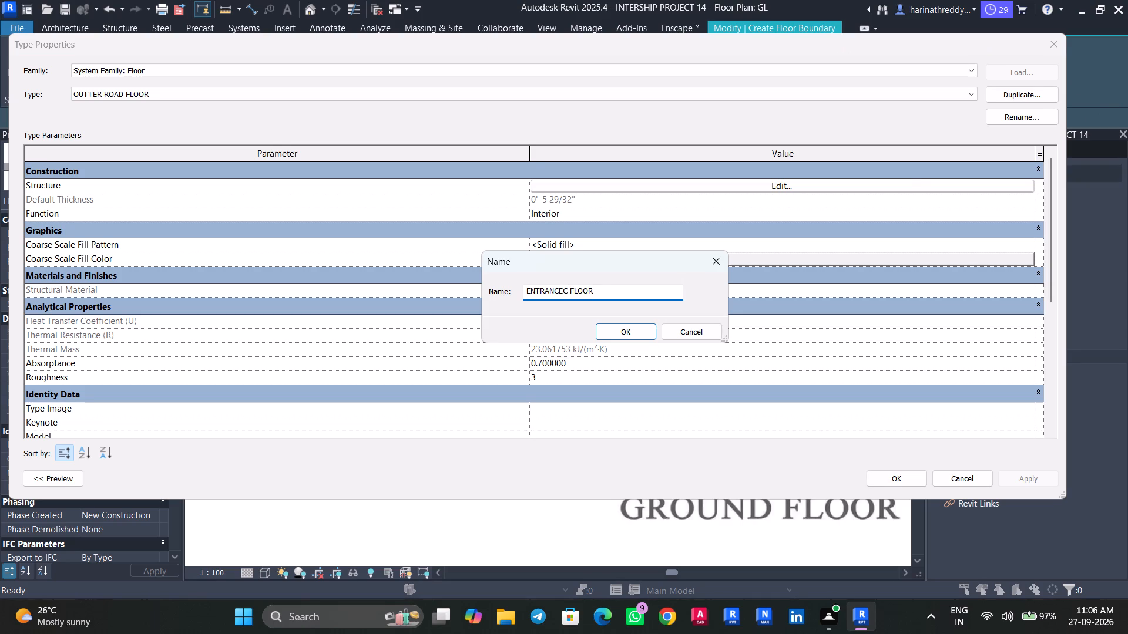
click(602, 330)
click(875, 473)
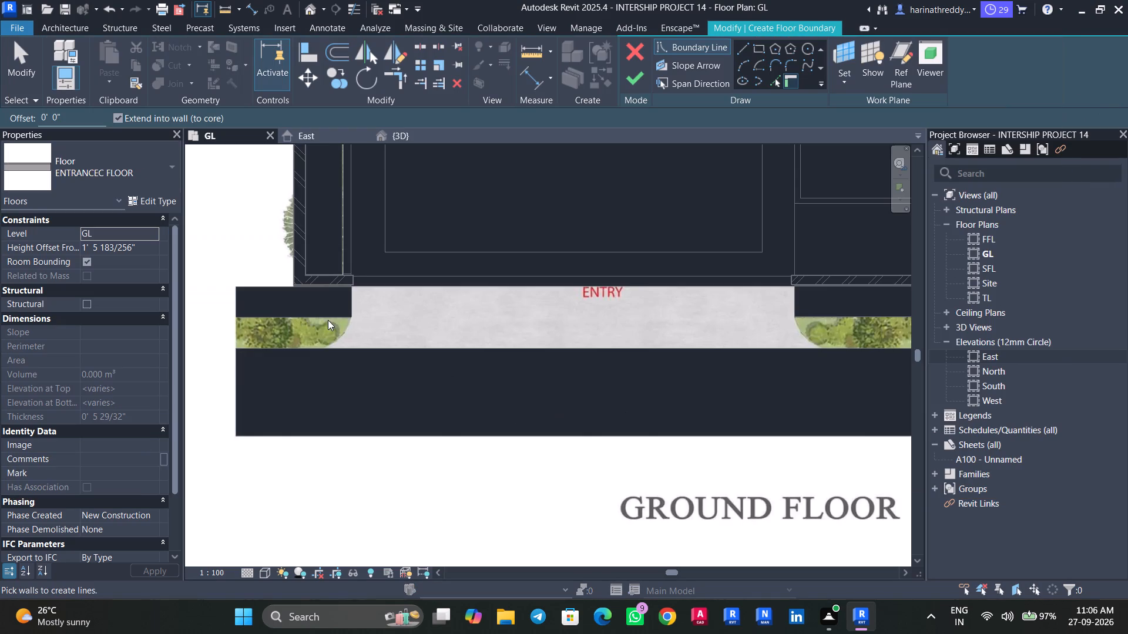
Sketch boundary lines along the driveway's house-side edge and about 1'-11" down beside the right-hand paving floor.
scroll(328, 320, up, 4)
scroll(436, 358, up, 1)
middle_drag(437, 359, 433, 379)
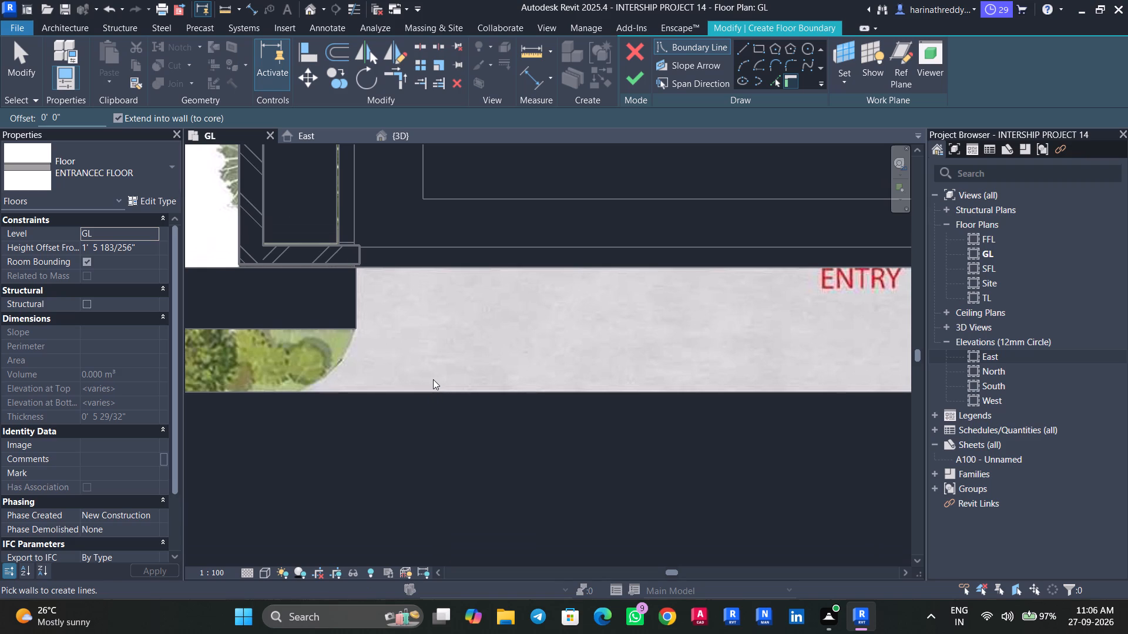
middle_drag(590, 370, 554, 409)
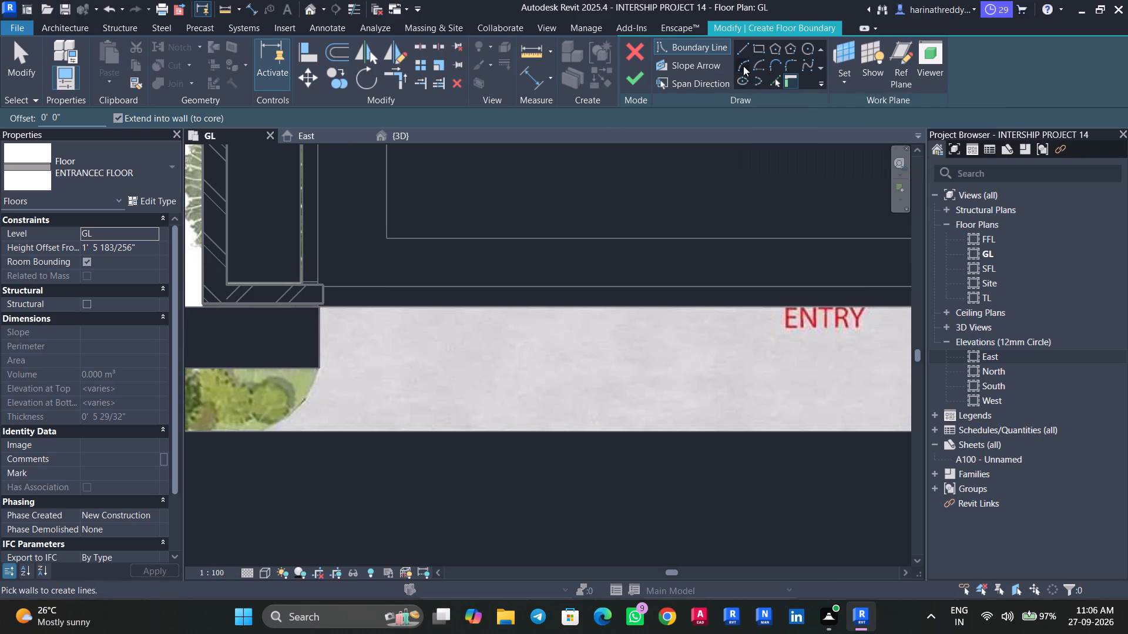
click(743, 45)
click(318, 309)
middle_drag(529, 313, 292, 315)
middle_drag(681, 308, 327, 295)
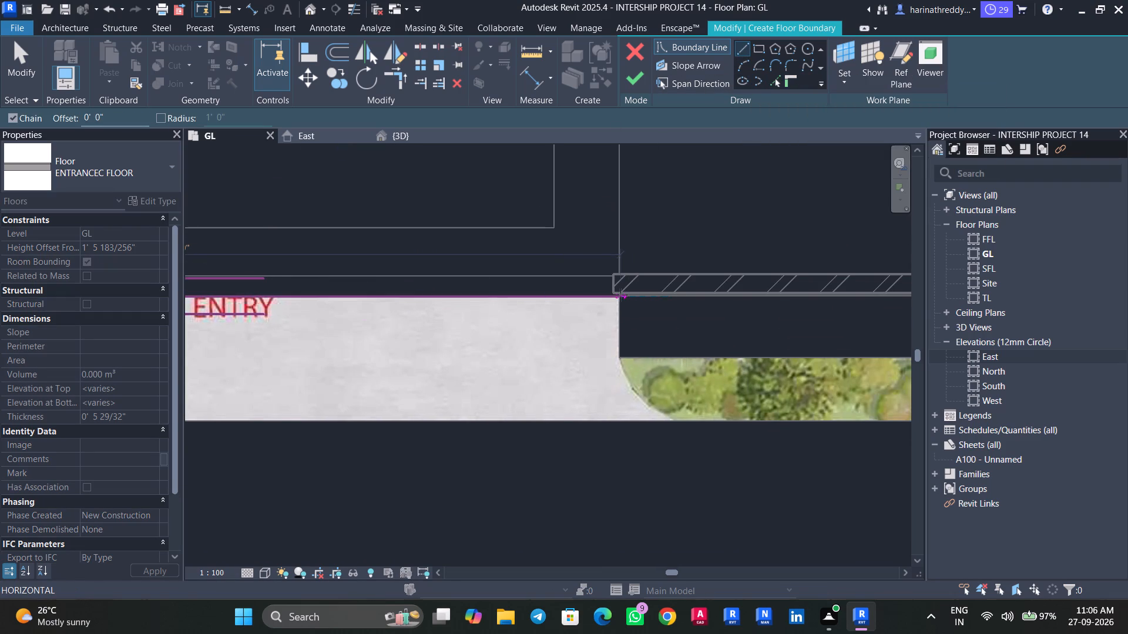
click(616, 295)
click(619, 355)
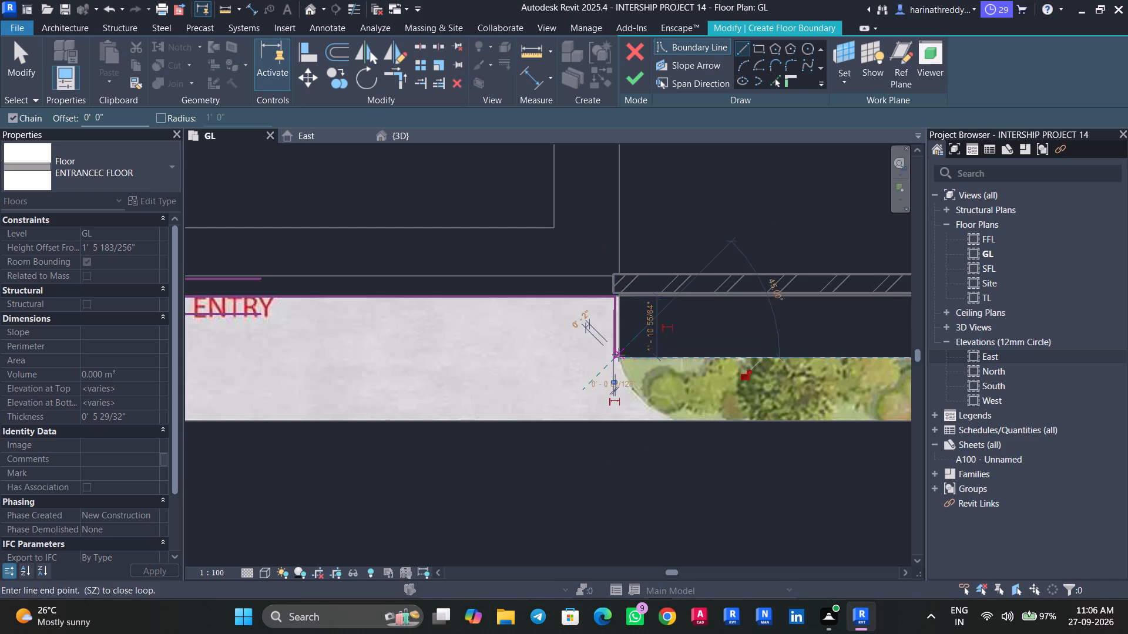
key(Escape)
key(Escape)
Nudge the short vertical boundary line sideways to align it with the right-hand paving floor's edge.
click(612, 343)
scroll(613, 343, up, 8)
key(Right)
key(Right)
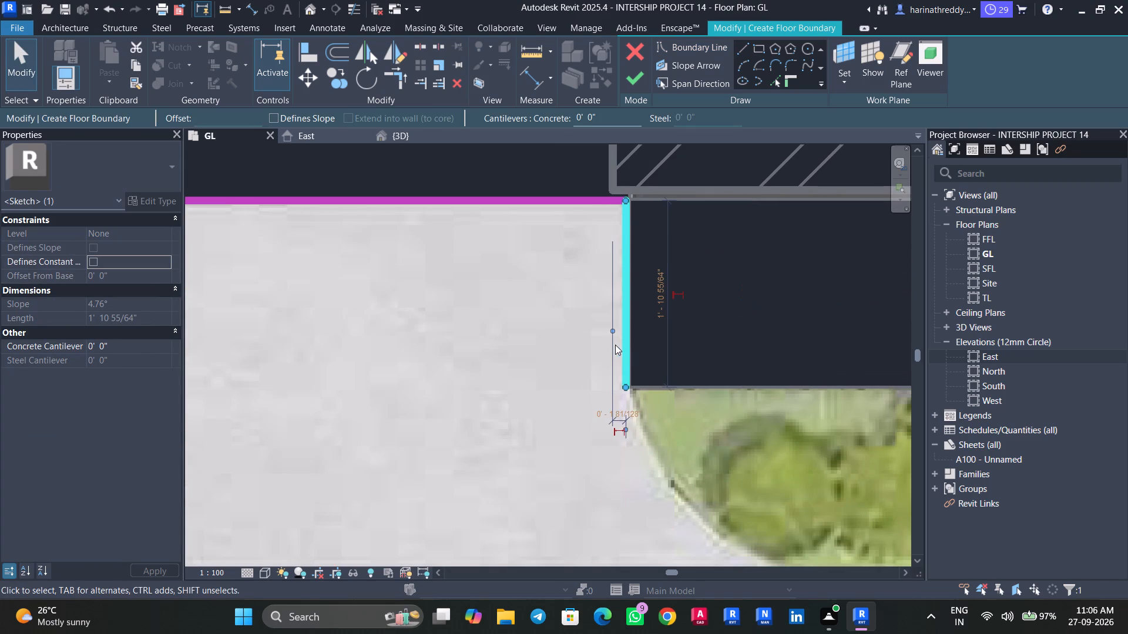
key(Right)
key(Left)
scroll(615, 345, down, 5)
middle_drag(578, 382, 734, 383)
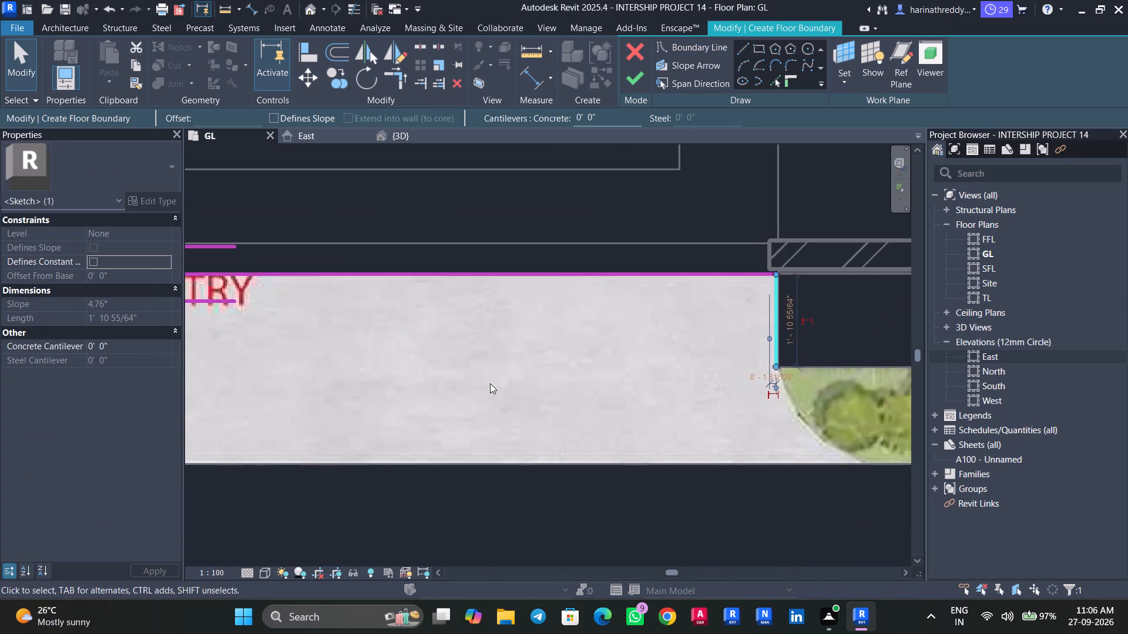
Sketch a vertical boundary line about 1'-11" long beside the left-hand paving floor, down from the driveway's house-side edge.
middle_drag(484, 389, 835, 344)
middle_drag(421, 379, 771, 439)
middle_drag(535, 406, 848, 413)
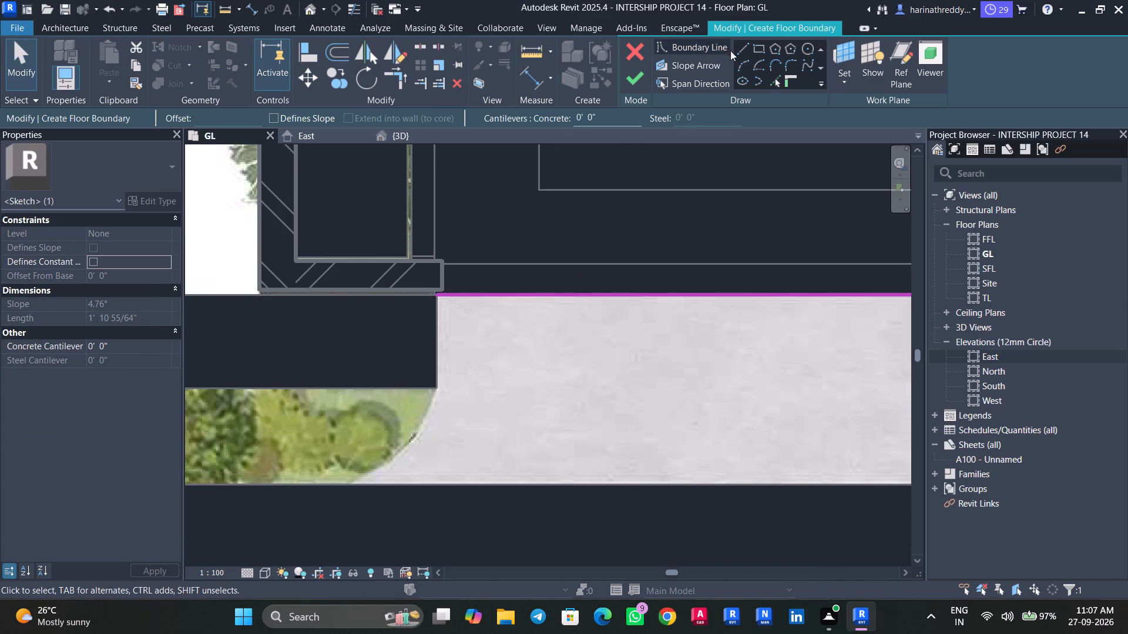
click(736, 51)
click(437, 297)
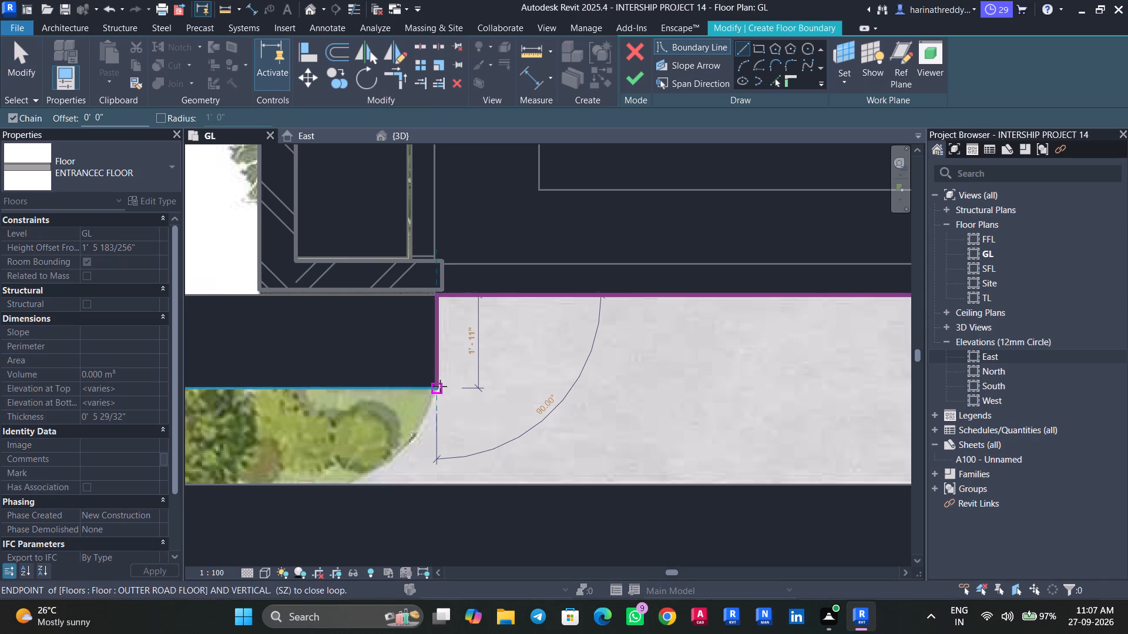
click(438, 388)
key(Escape)
Sketch the driveway's road-side boundary line along the asphalt edge, between the outer ends of the two curved planting corners.
scroll(501, 389, down, 3)
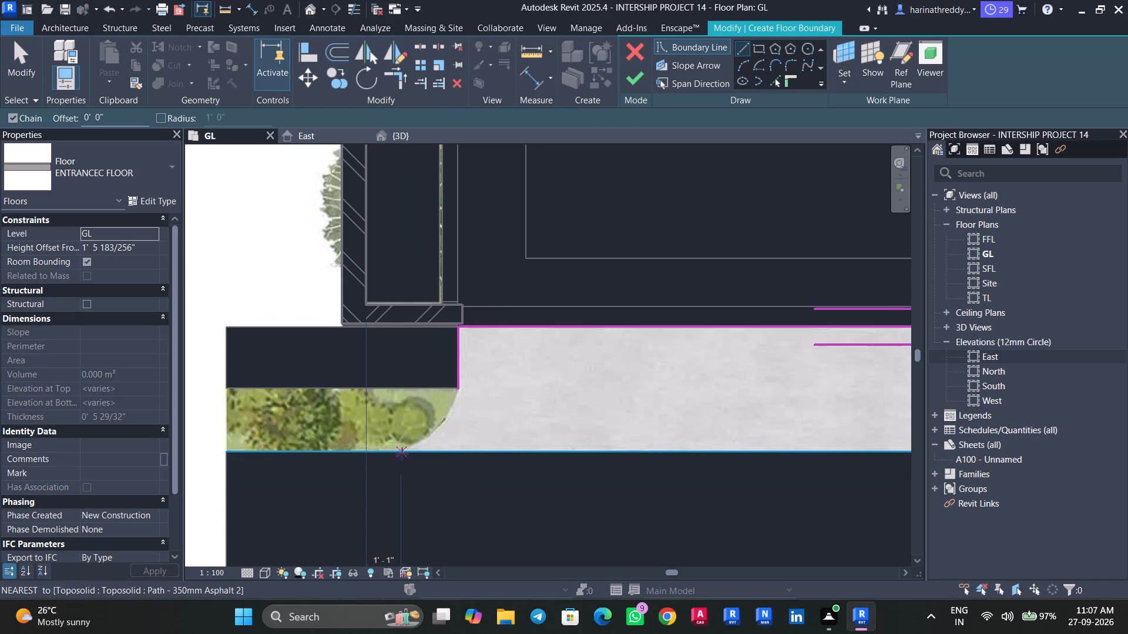
click(402, 454)
middle_drag(609, 448, 207, 353)
middle_drag(698, 356, 259, 348)
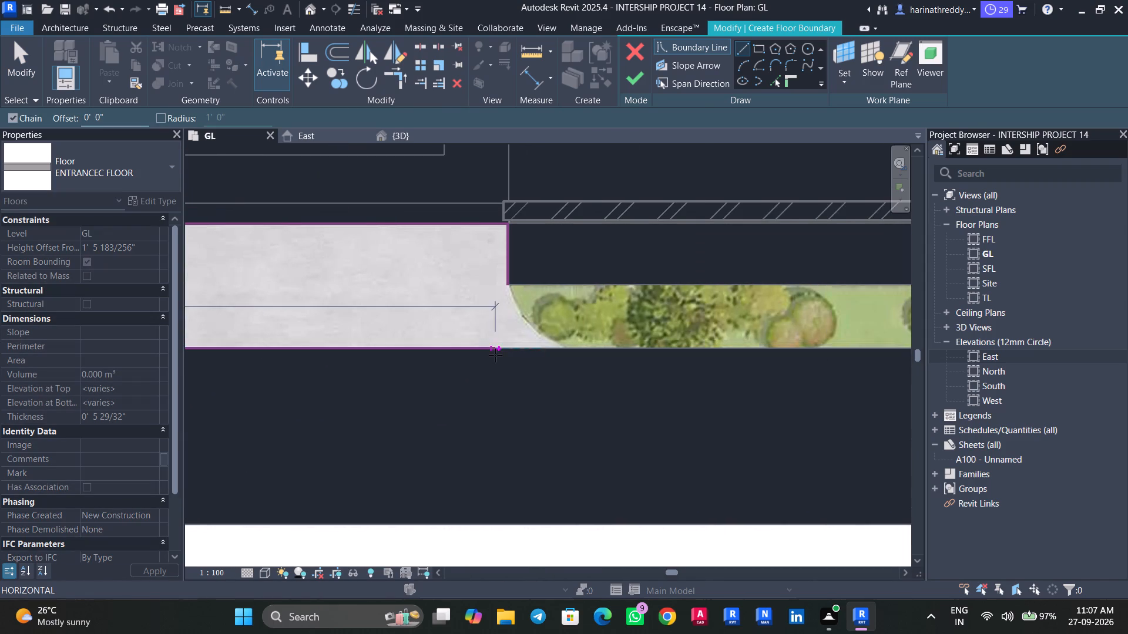
click(567, 346)
key(Escape)
key(Escape)
Draw an arc boundary along the right-hand curved planting corner, joining the short vertical line to the road-side line.
scroll(496, 321, up, 6)
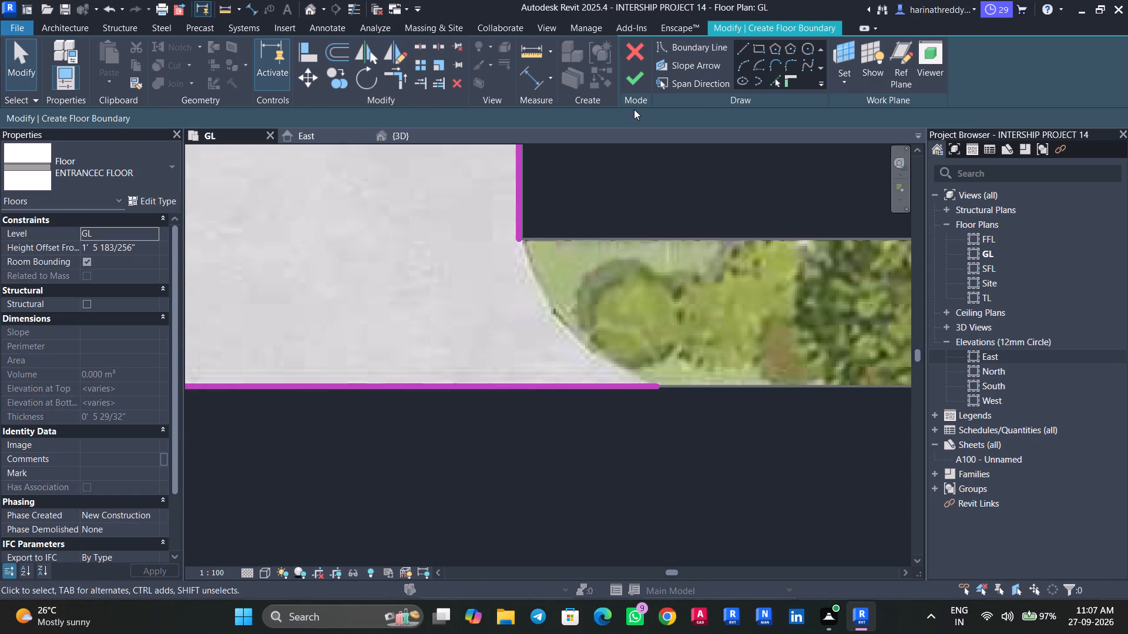
click(739, 65)
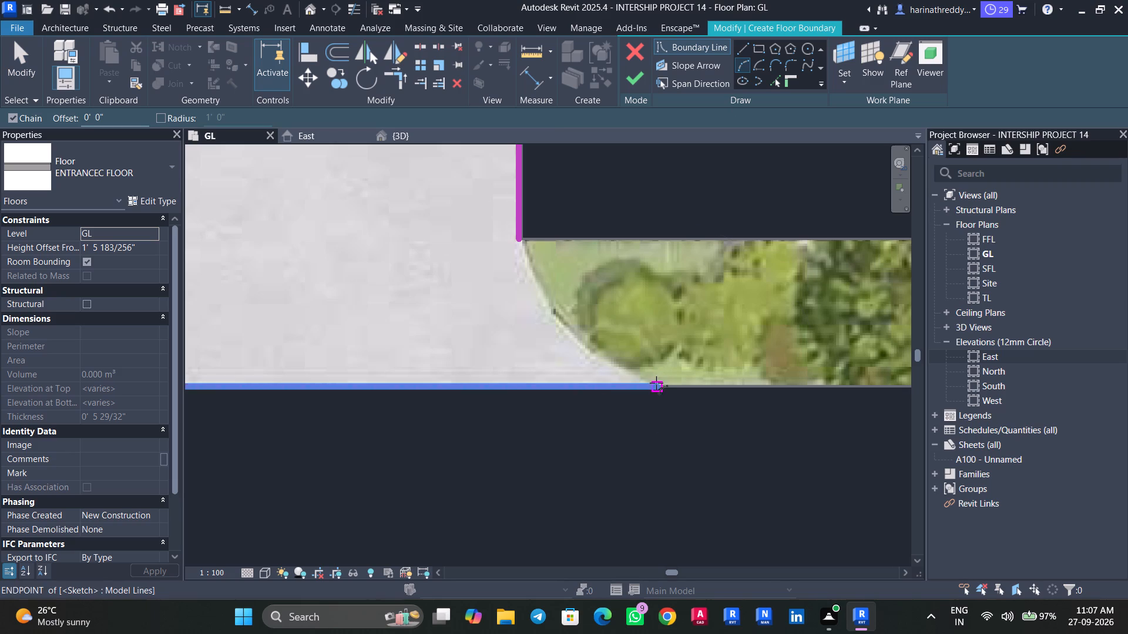
click(656, 383)
click(513, 235)
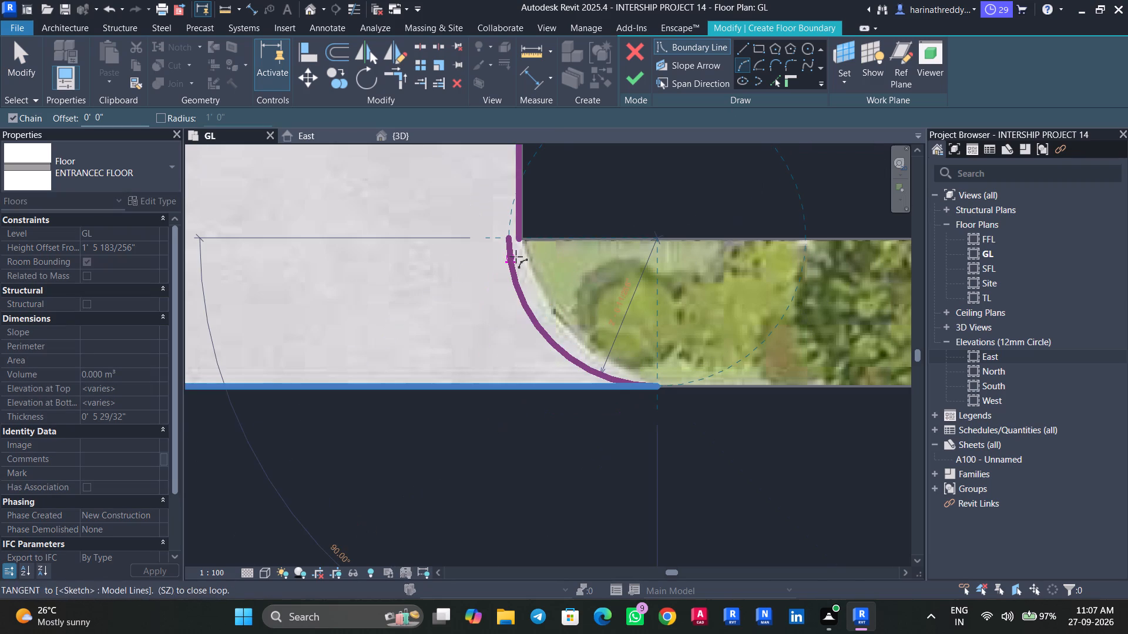
key(Escape)
click(524, 239)
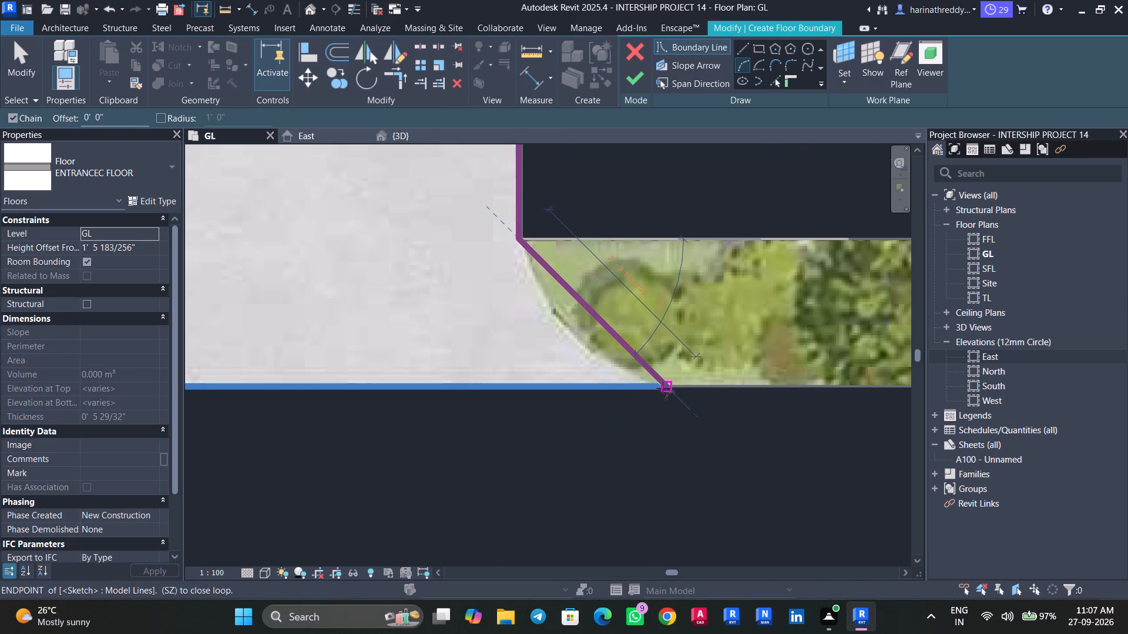
scroll(653, 389, up, 2)
click(653, 389)
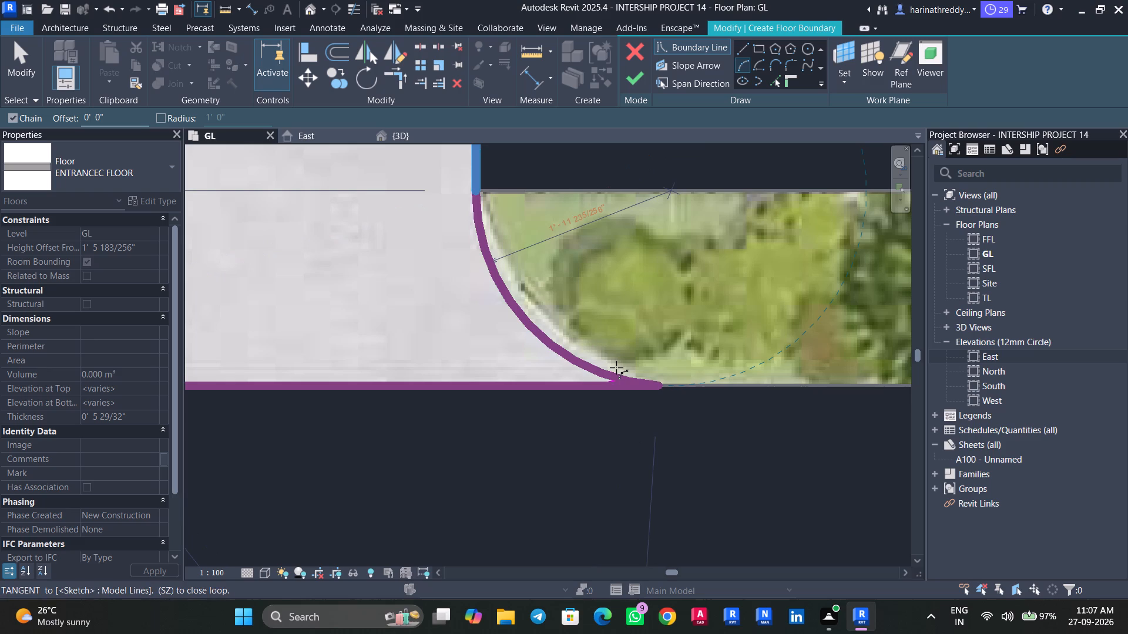
click(616, 367)
key(Escape)
key(Escape)
Draw an arc boundary along the left-hand curved planting corner, joining the road-side line to the short vertical line.
scroll(489, 365, up, 2)
scroll(489, 365, down, 9)
scroll(489, 363, up, 1)
scroll(489, 363, down, 2)
middle_drag(394, 358, 724, 365)
middle_drag(370, 371, 763, 376)
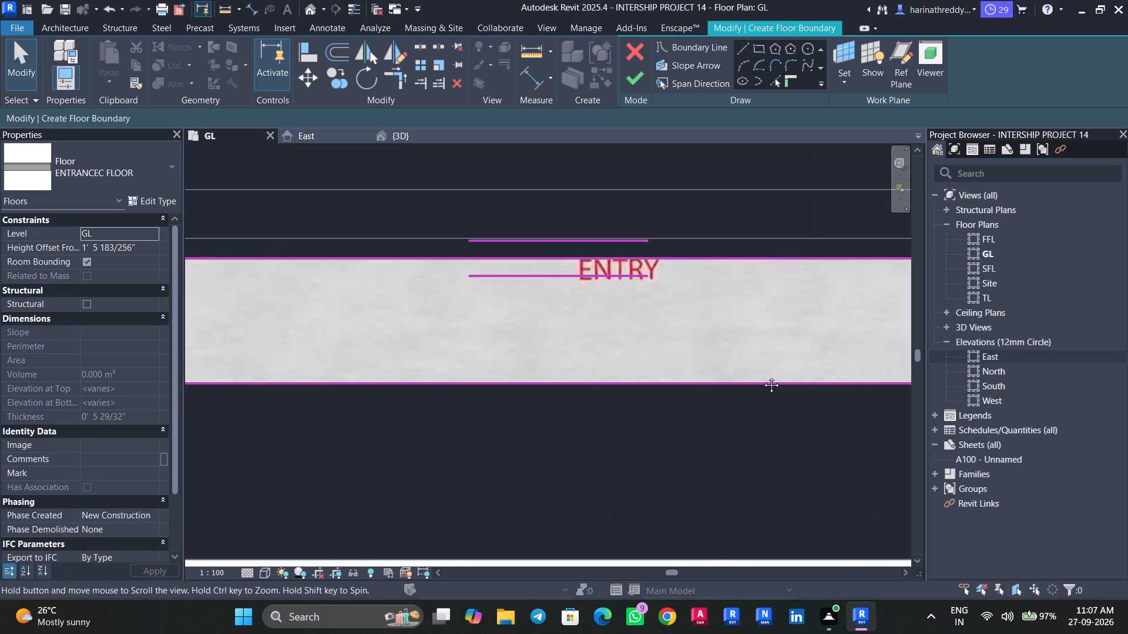
middle_drag(763, 376, 766, 376)
middle_drag(442, 373, 567, 375)
click(738, 65)
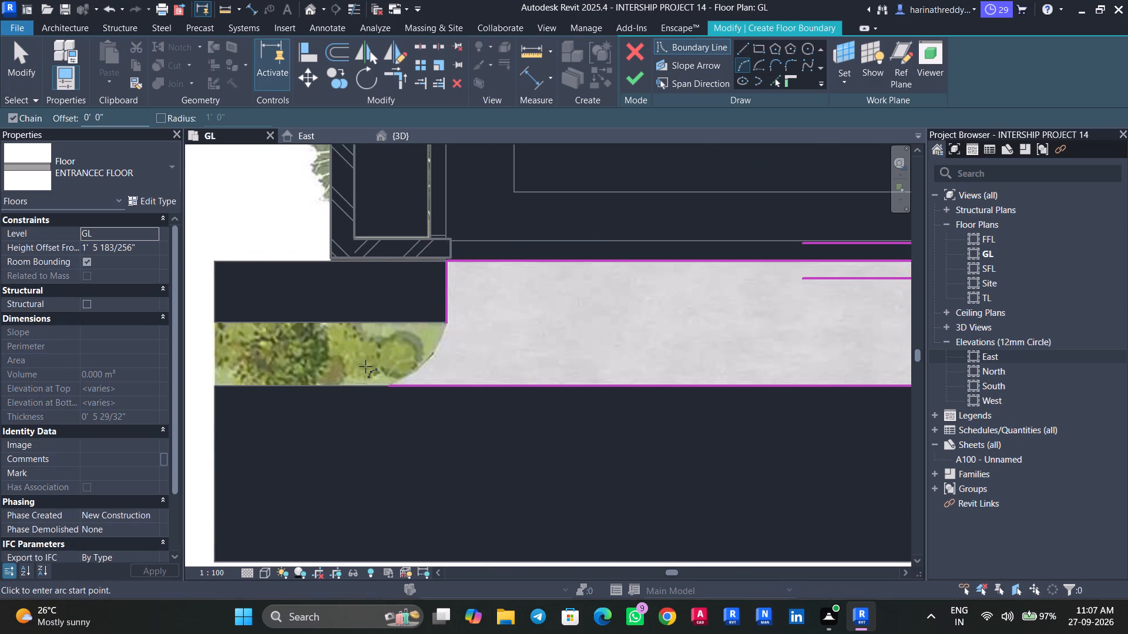
scroll(365, 366, up, 4)
click(409, 397)
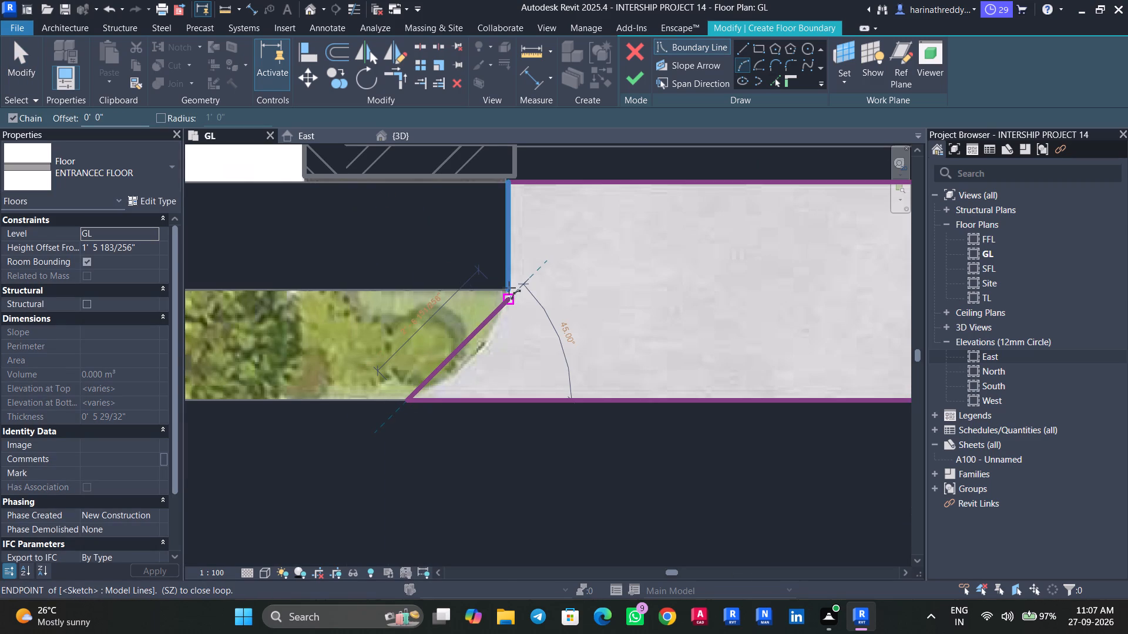
click(508, 286)
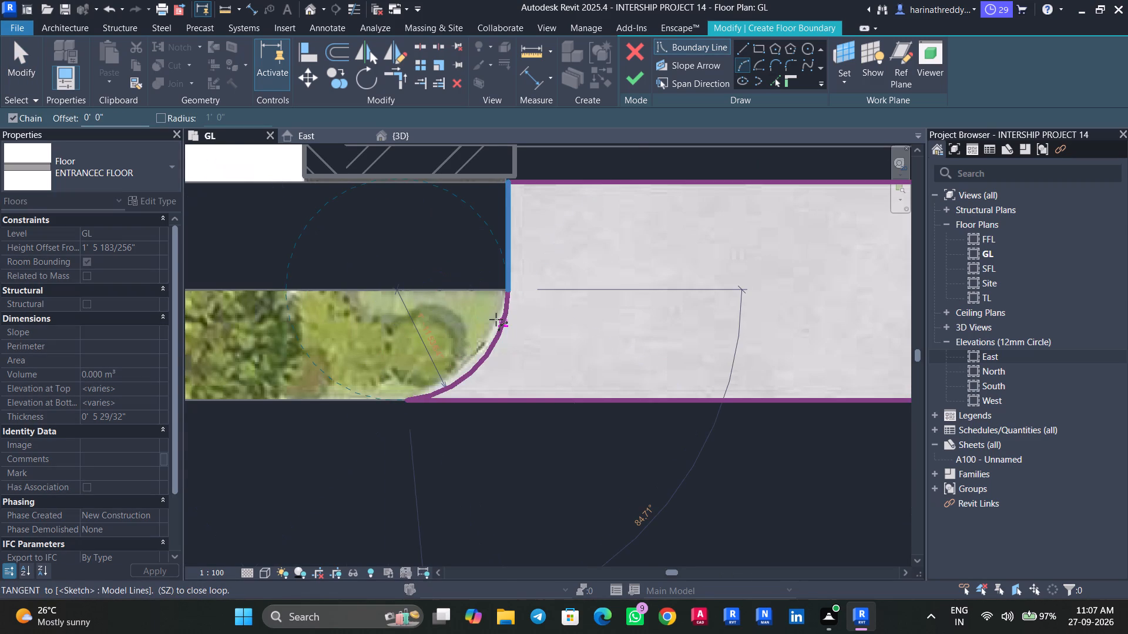
scroll(496, 319, up, 7)
click(498, 320)
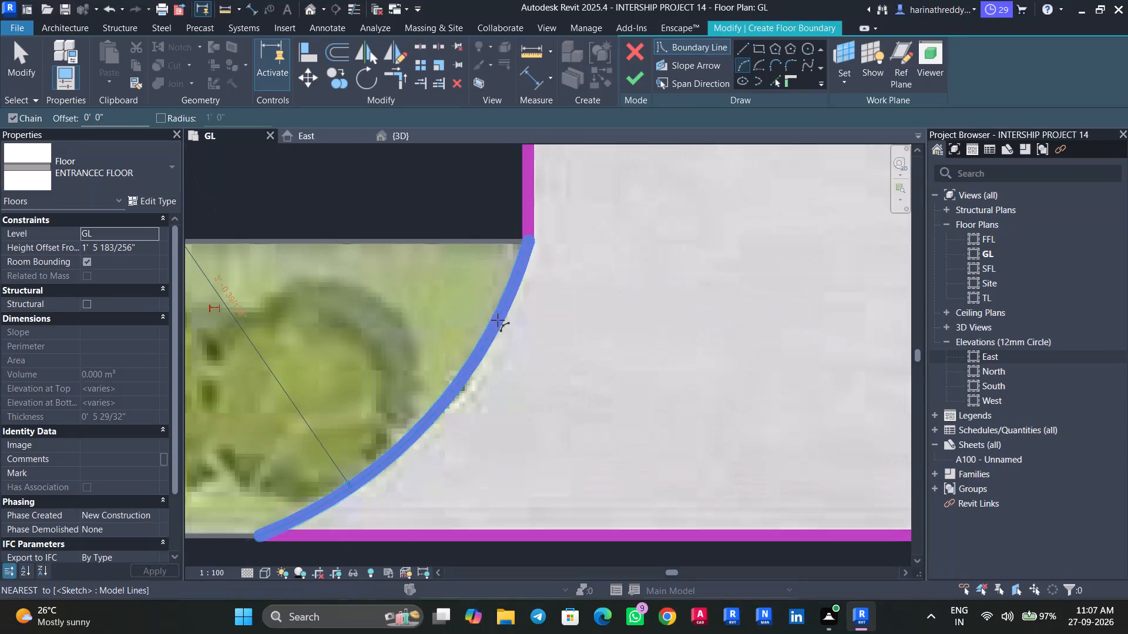
key(Escape)
key(Escape)
Finish the ENTRANCEC FLOOR boundary sketch and clear the floor selection.
scroll(412, 348, down, 2)
scroll(412, 348, up, 1)
scroll(412, 348, down, 14)
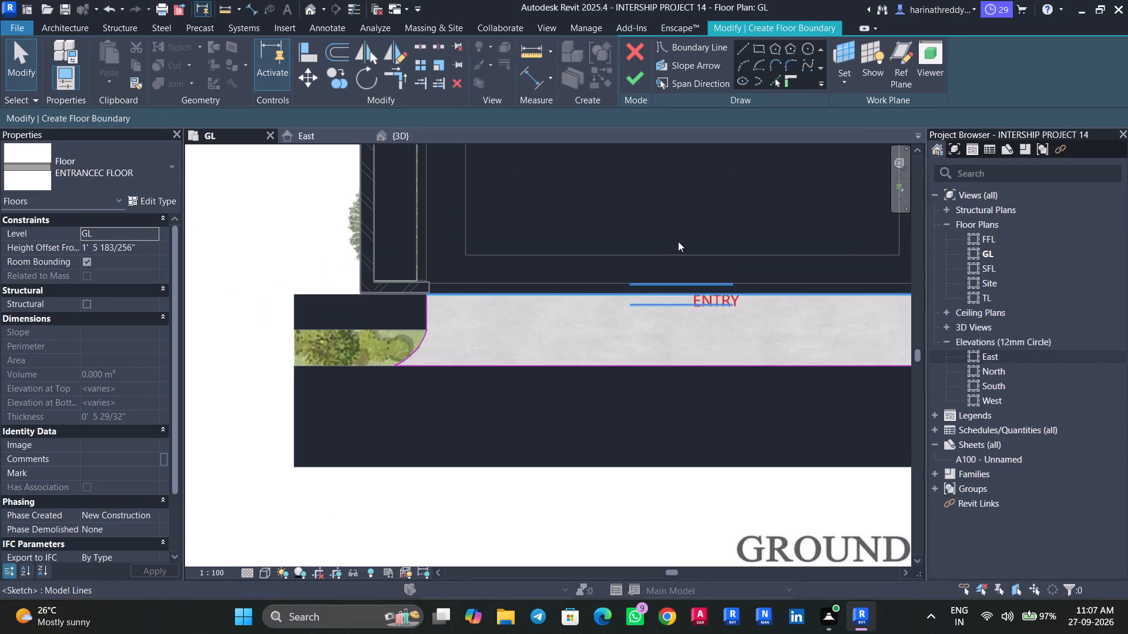
click(628, 82)
scroll(499, 324, down, 4)
middle_drag(499, 332, 490, 453)
scroll(489, 450, up, 1)
key(Escape)
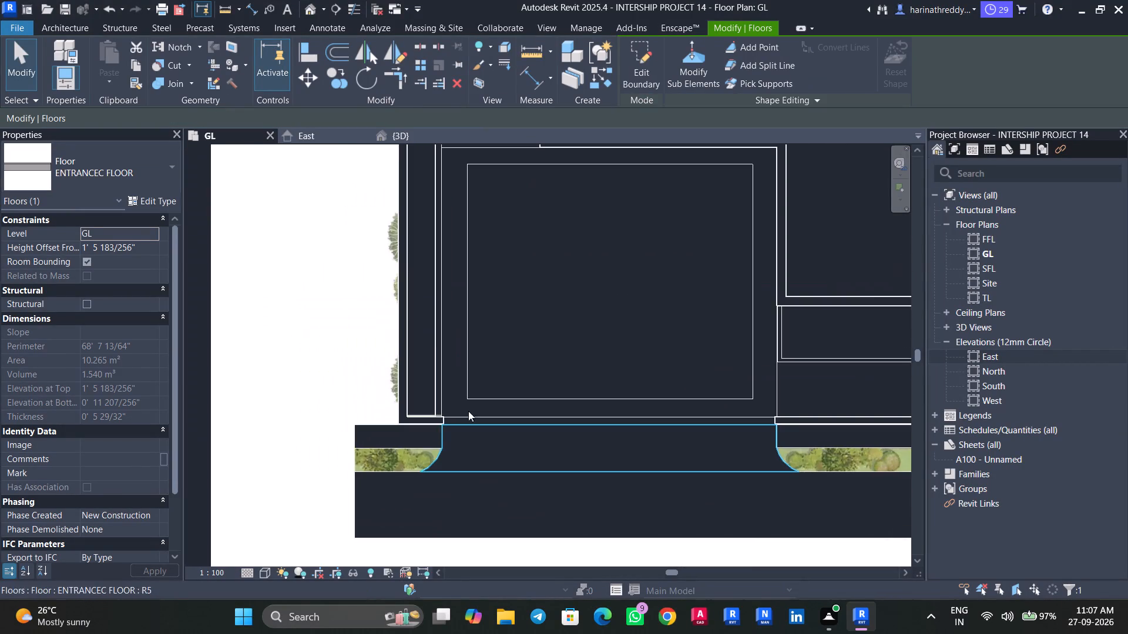
key(Escape)
Open the boundary sketch of the 1.5' toposolid around the house for editing.
scroll(423, 326, down, 5)
middle_drag(491, 300, 491, 430)
middle_drag(476, 258, 442, 431)
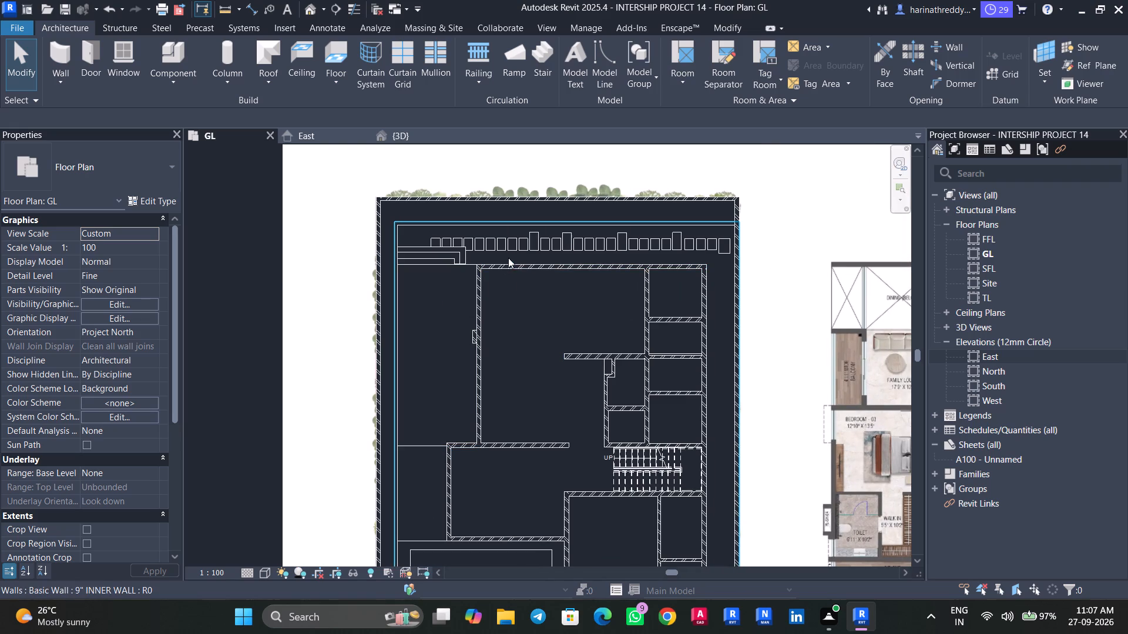
click(515, 257)
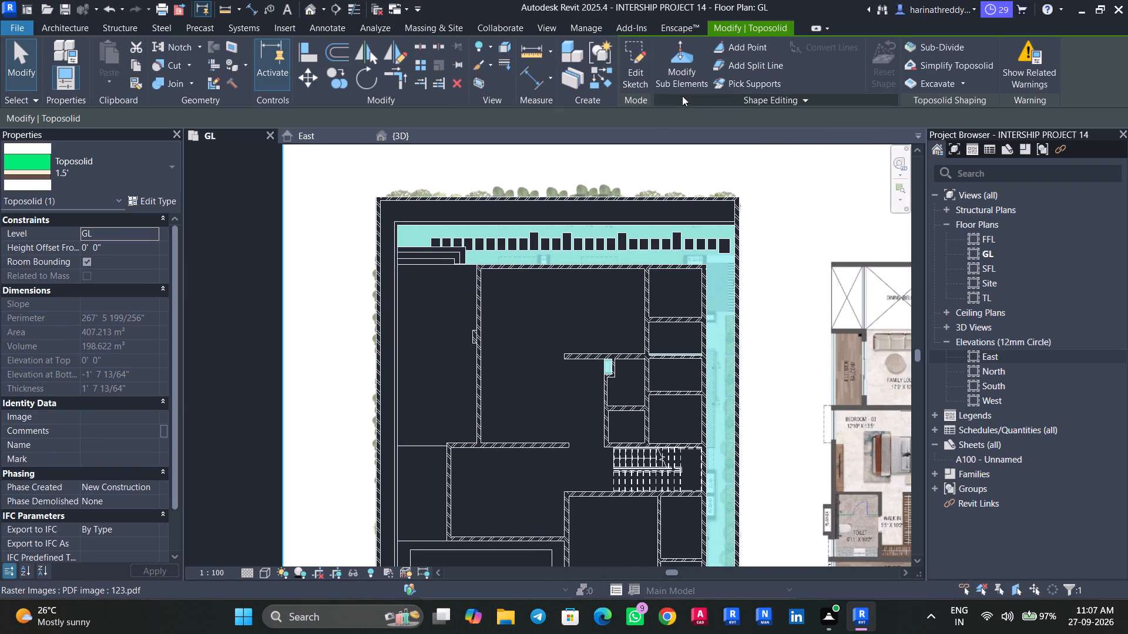
click(635, 72)
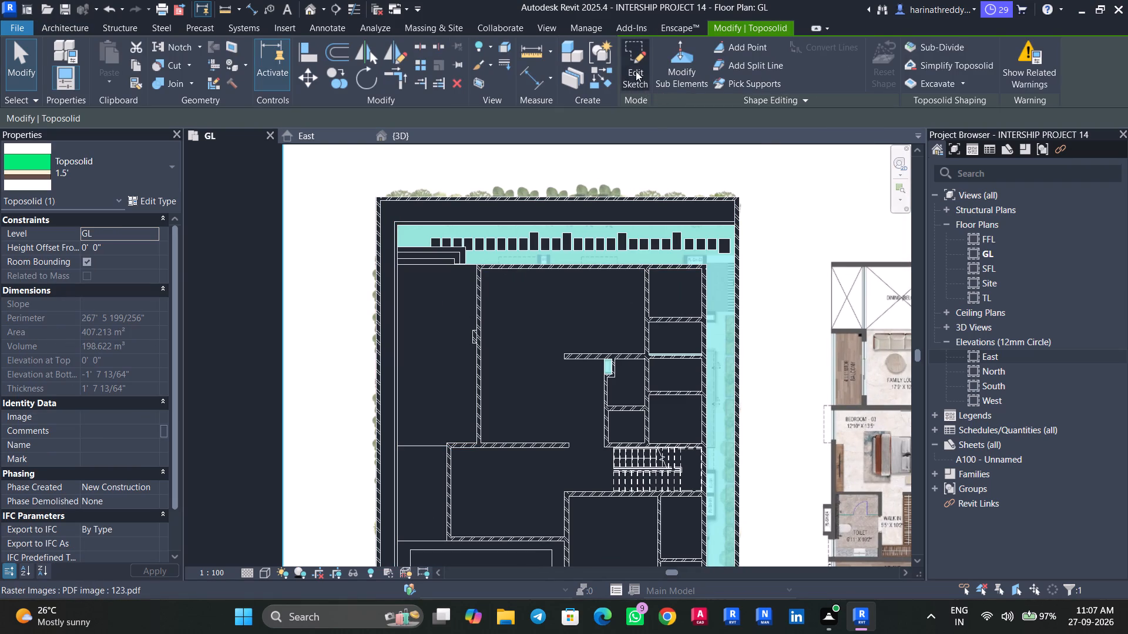
Sketch a rectangle about 31'-1" long over the straight part of the planting strip right of the driveway.
scroll(568, 431, down, 4)
scroll(565, 431, up, 1)
middle_drag(567, 432, 597, 292)
click(760, 49)
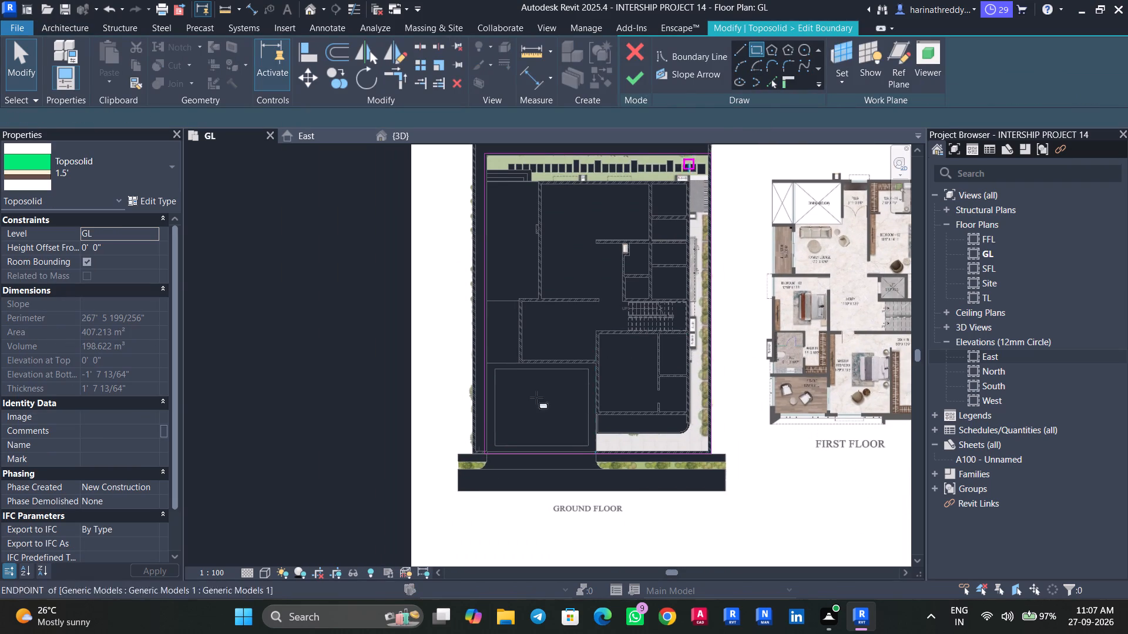
scroll(531, 473, up, 6)
scroll(676, 477, down, 1)
scroll(676, 477, up, 2)
middle_drag(669, 476, 368, 461)
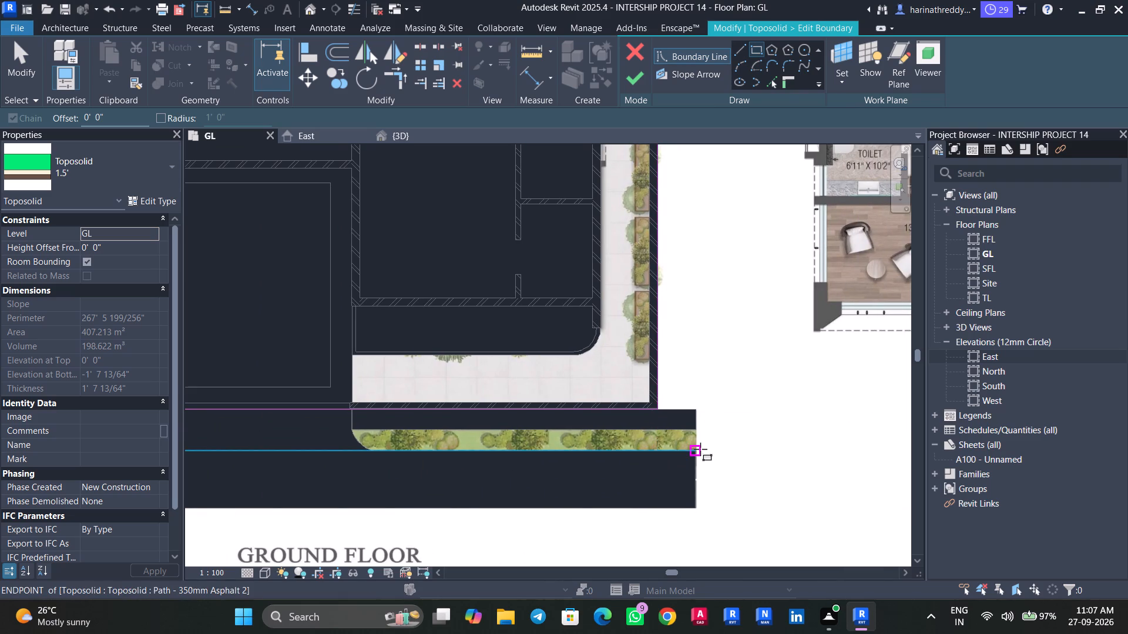
click(700, 449)
scroll(414, 444, up, 5)
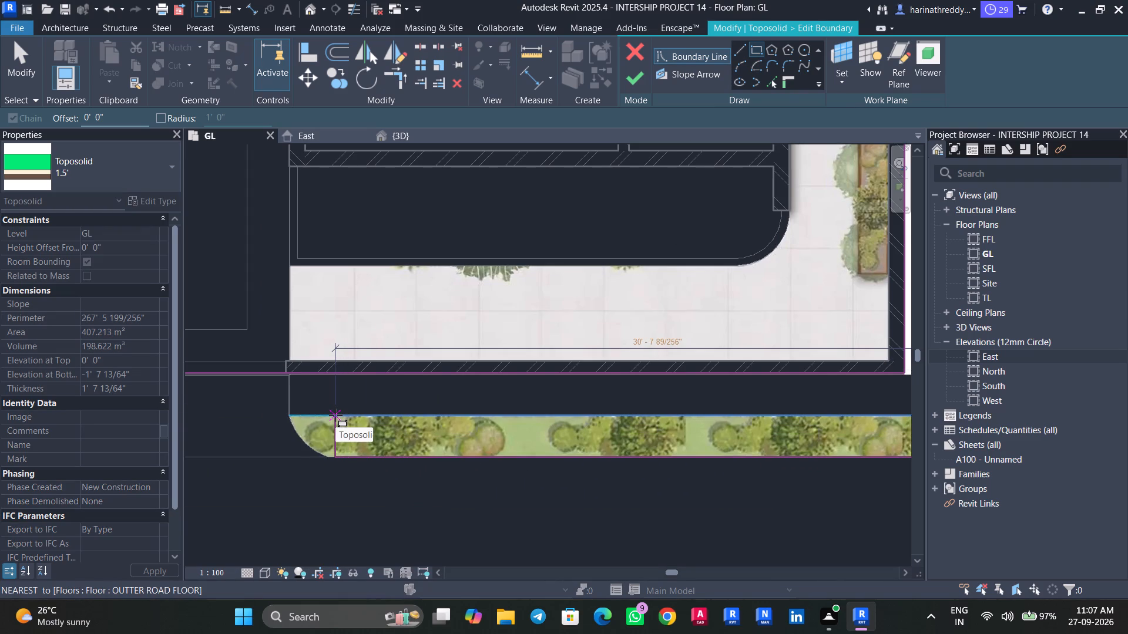
scroll(337, 417, up, 4)
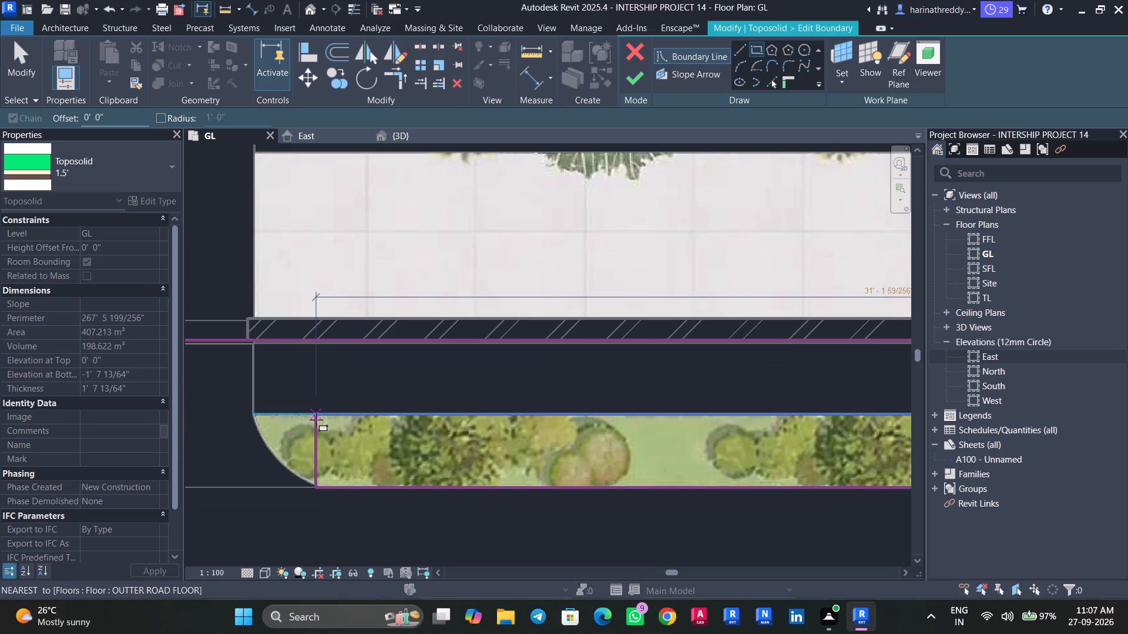
click(316, 420)
key(Escape)
Sketch a rectangle over the straight part of the planting strip left of the driveway, between the paving and asphalt.
scroll(367, 448, down, 9)
middle_drag(378, 452, 646, 454)
middle_drag(415, 477, 517, 451)
scroll(340, 426, up, 8)
click(340, 394)
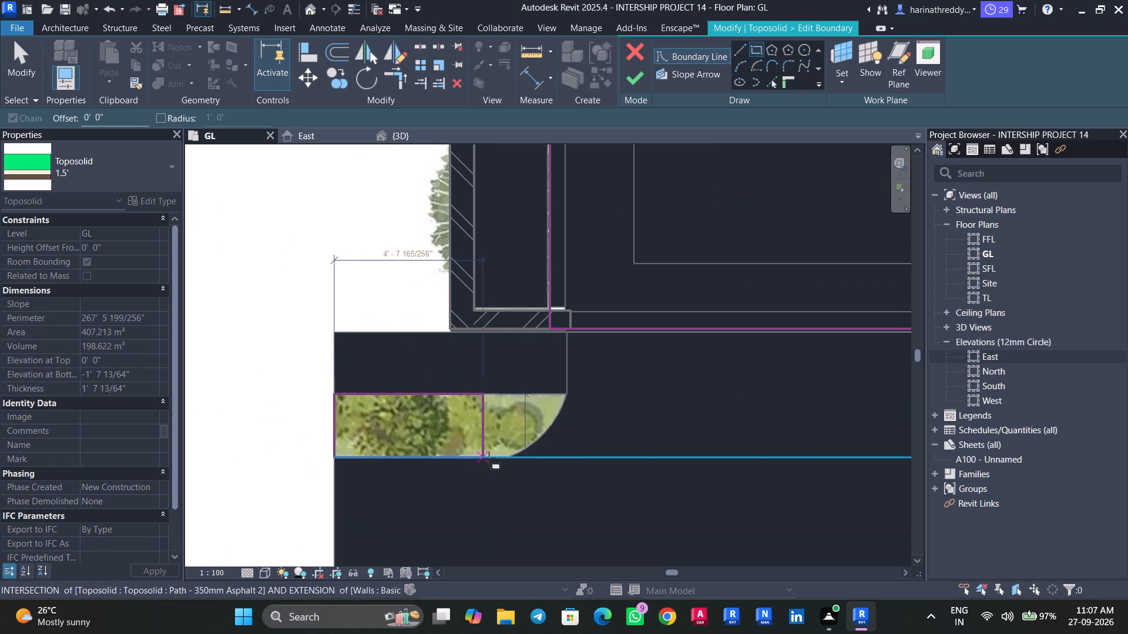
click(506, 457)
key(Escape)
key(Escape)
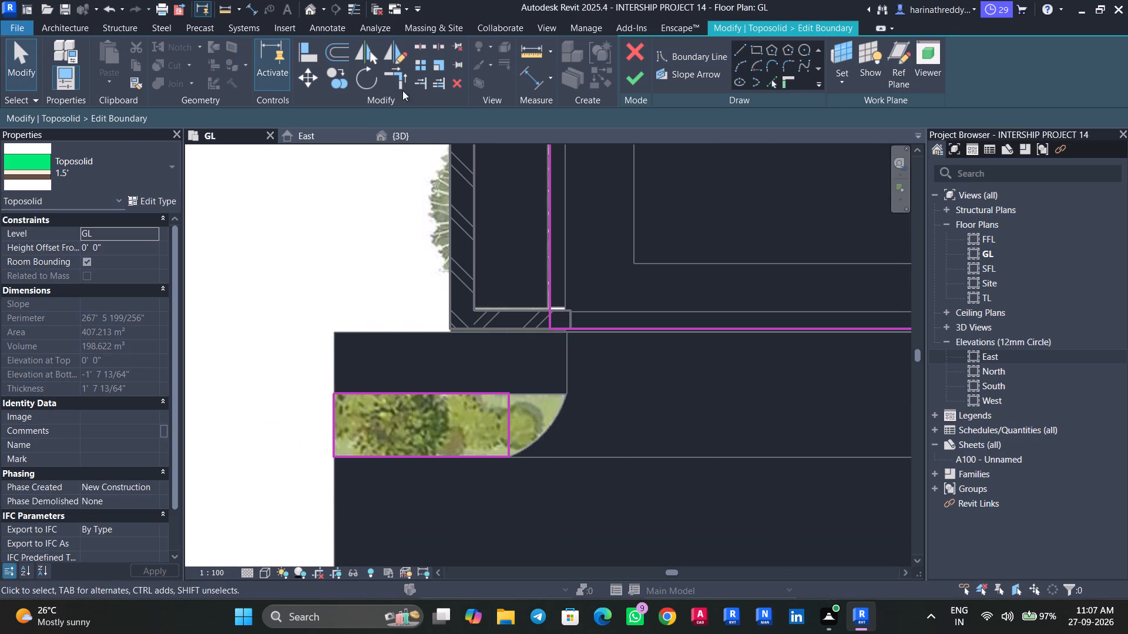
Draw a line extending the left planting rectangle's paving-side edge to the corner of the entrance driveway floor.
click(741, 50)
scroll(541, 434, up, 3)
scroll(541, 433, down, 1)
scroll(539, 428, up, 1)
click(487, 370)
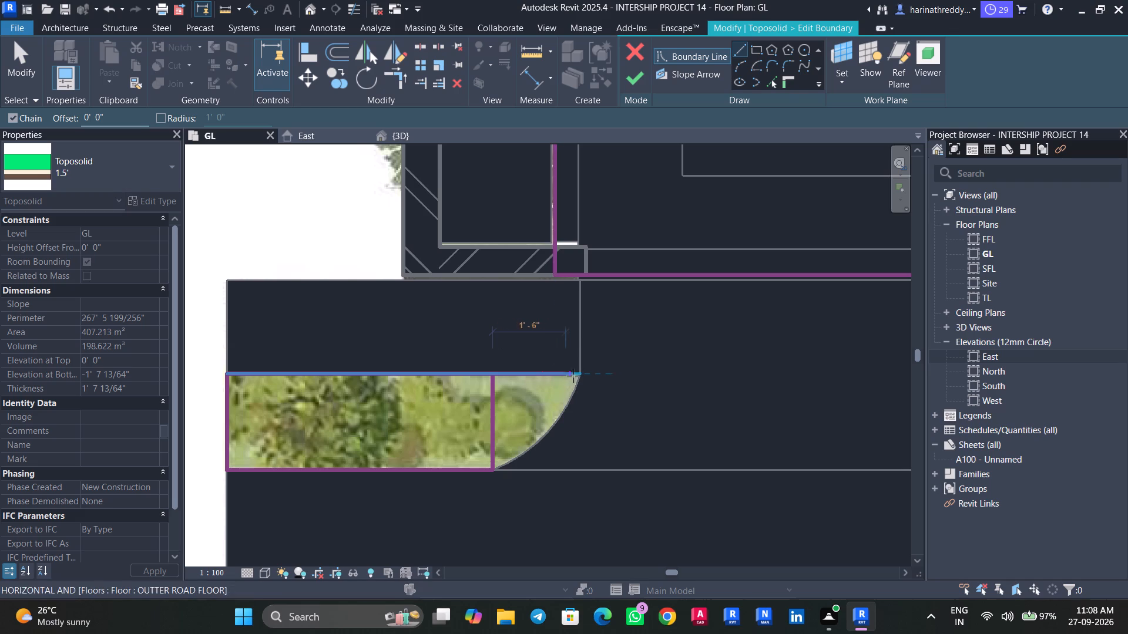
click(582, 376)
key(Escape)
key(Escape)
middle_drag(531, 413, 493, 397)
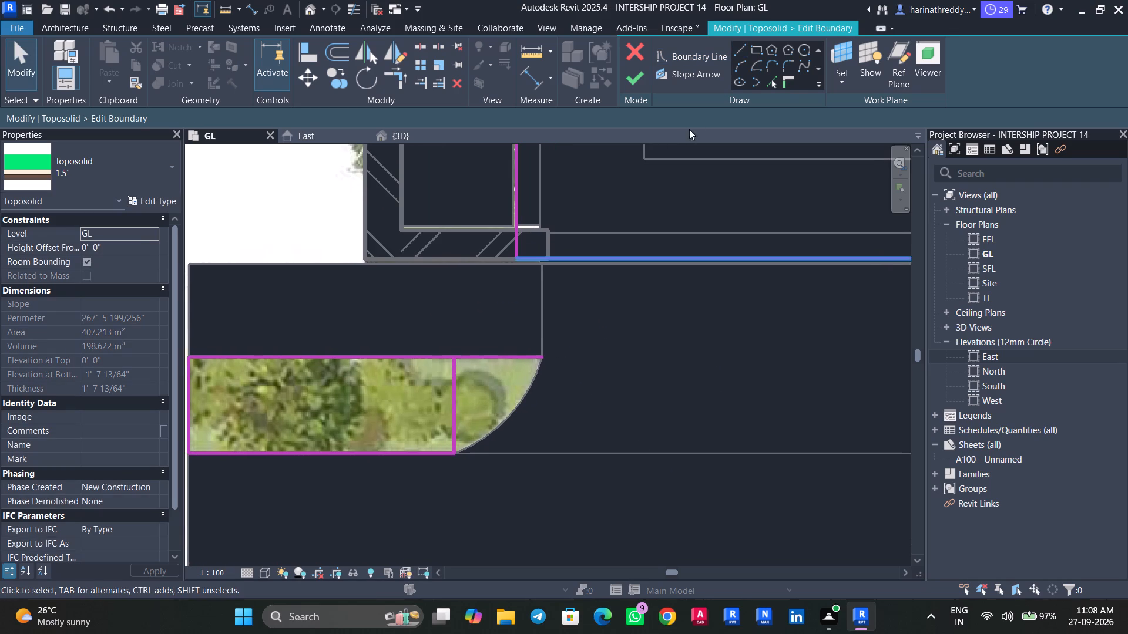
Draw an arc along the left planting strip's curved driveway end, joining the rectangle's road-side corner to the extended line.
click(738, 68)
click(449, 450)
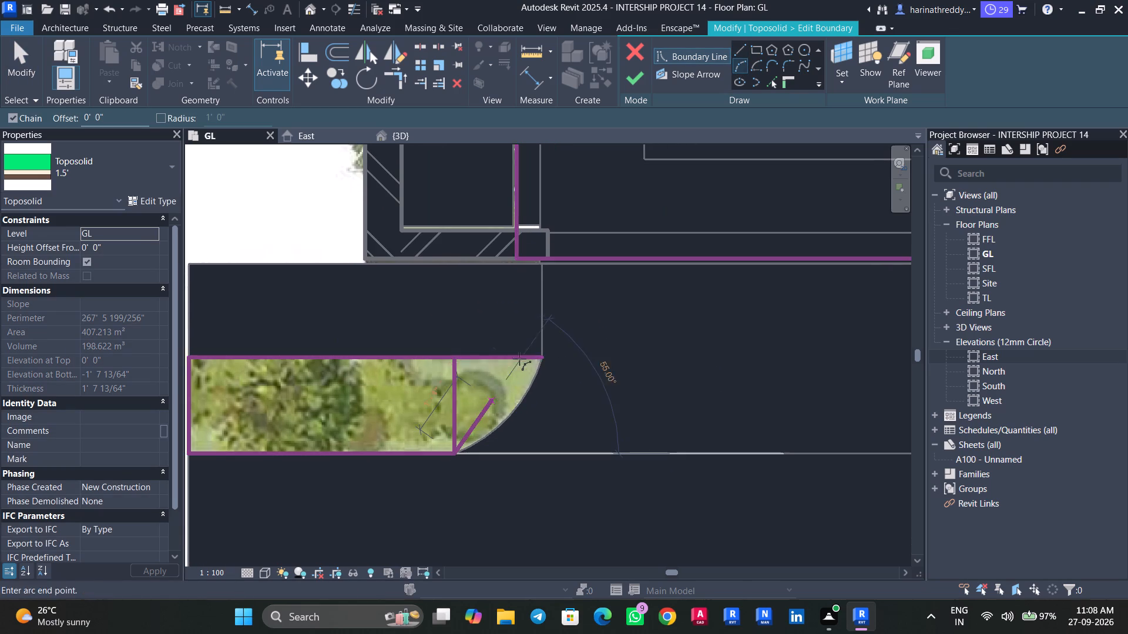
scroll(539, 358, up, 5)
click(539, 358)
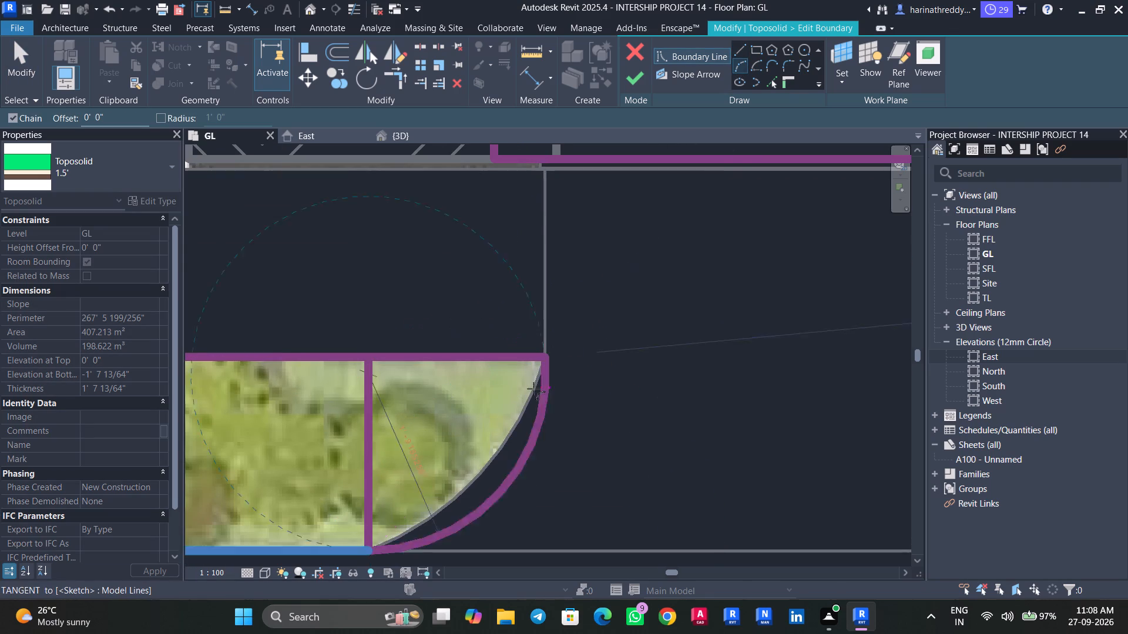
click(515, 413)
key(Escape)
key(Escape)
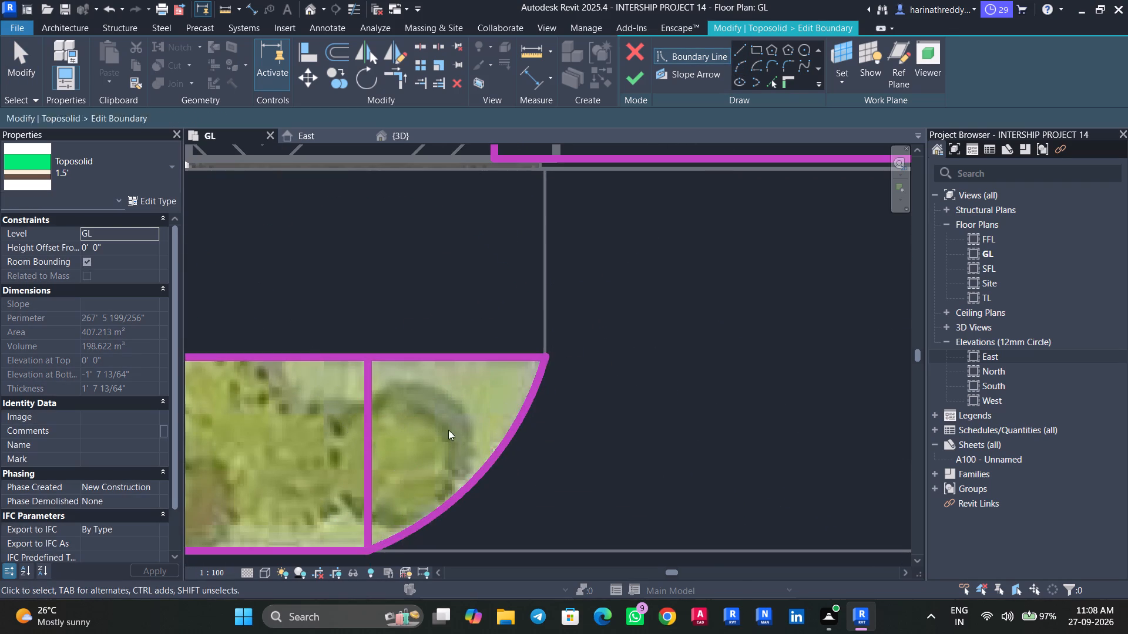
Draw a line extending the right planting rectangle's paving-side edge to the corner of the entrance driveway floor.
scroll(448, 421, down, 4)
scroll(448, 421, up, 1)
scroll(448, 421, down, 5)
scroll(448, 420, up, 1)
scroll(448, 420, down, 7)
middle_drag(651, 437, 437, 392)
scroll(587, 409, up, 4)
middle_drag(662, 414, 358, 412)
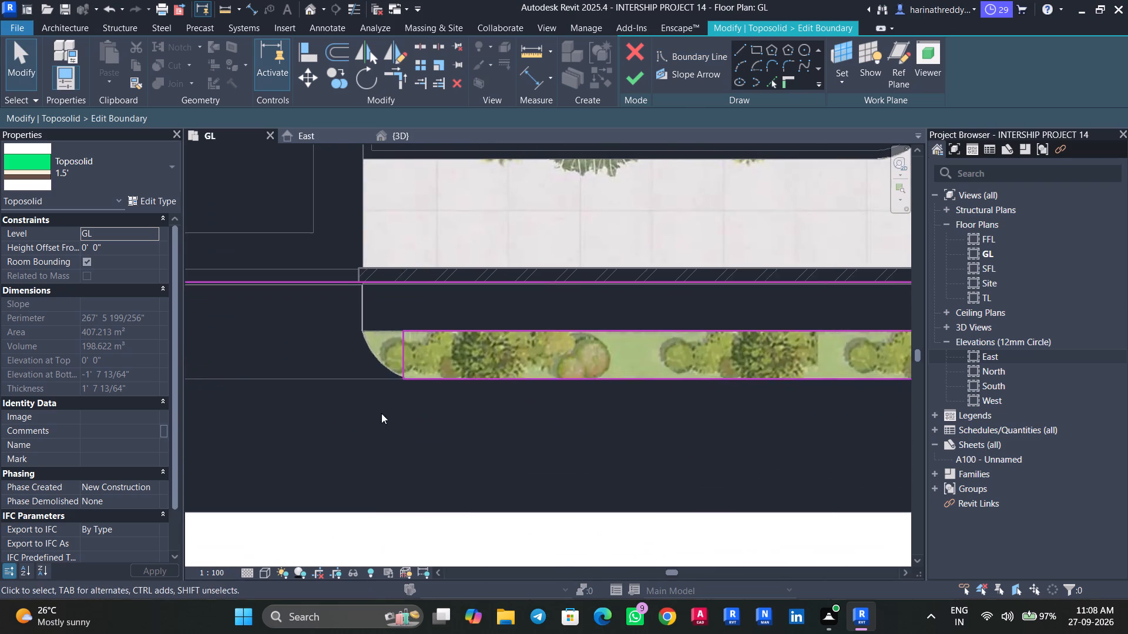
scroll(620, 269, up, 5)
click(735, 52)
middle_drag(511, 380, 597, 361)
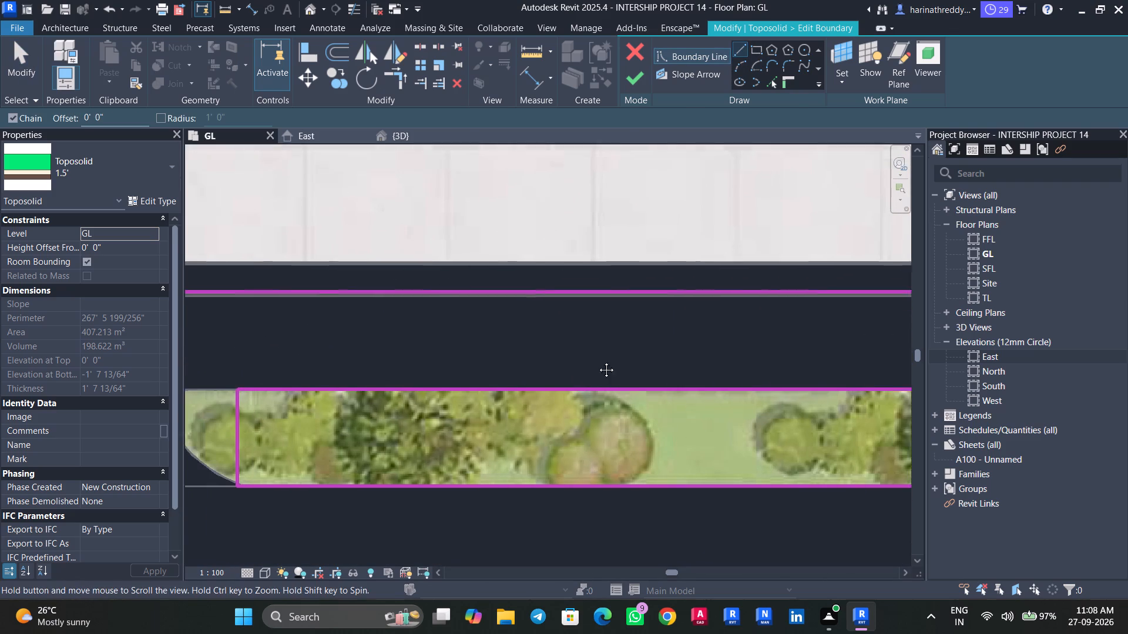
middle_drag(597, 361, 609, 359)
scroll(366, 428, up, 1)
middle_drag(368, 429, 487, 399)
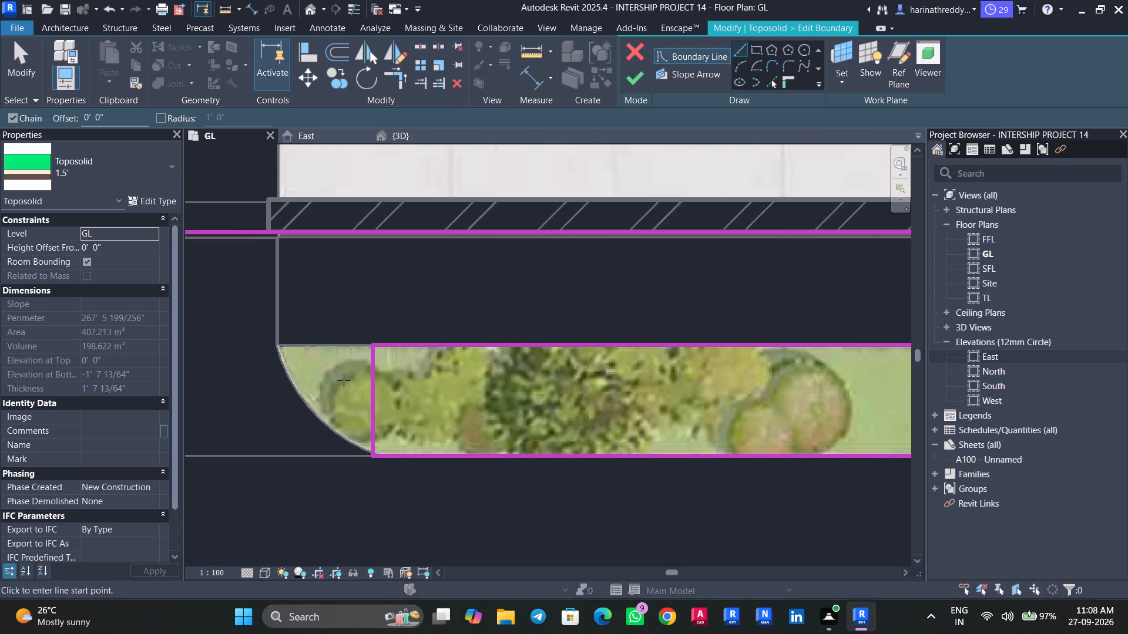
scroll(343, 374, up, 5)
middle_drag(355, 376, 445, 367)
click(488, 308)
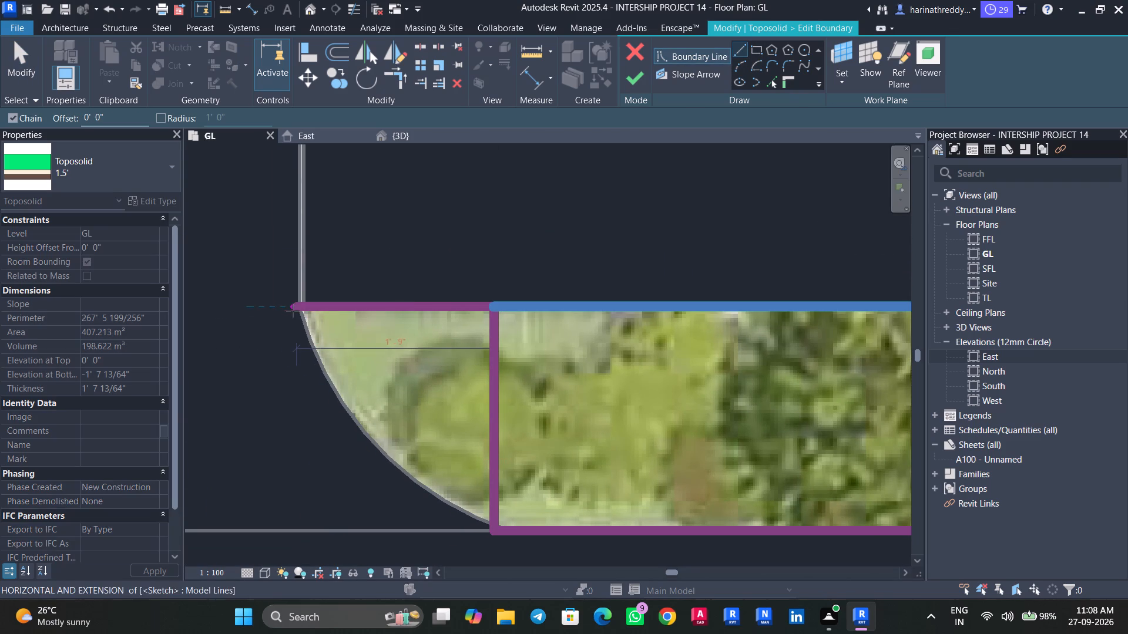
click(299, 311)
key(Escape)
Draw an arc along the right planting strip's curved driveway end, joining the rectangle's road-side corner to the extended paving-side line.
click(741, 65)
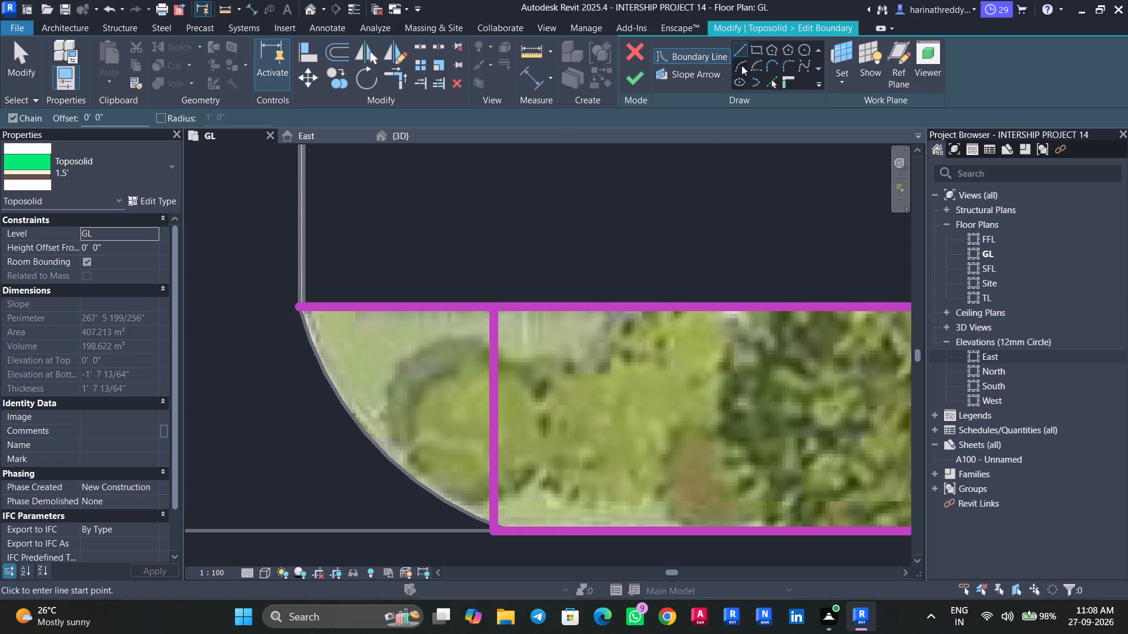
click(493, 530)
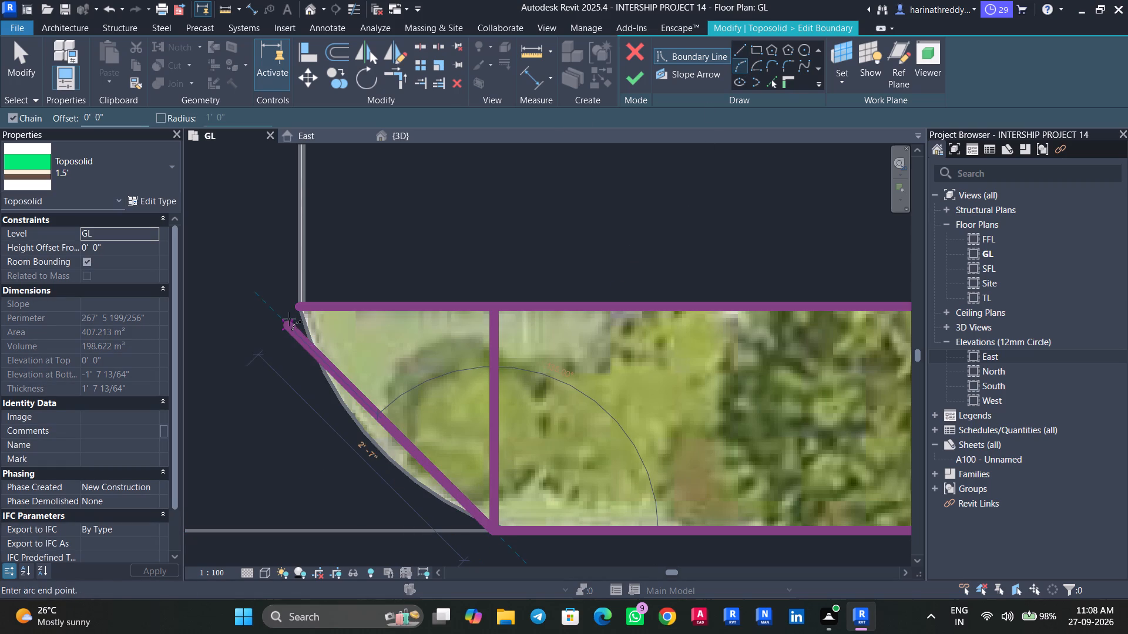
click(296, 309)
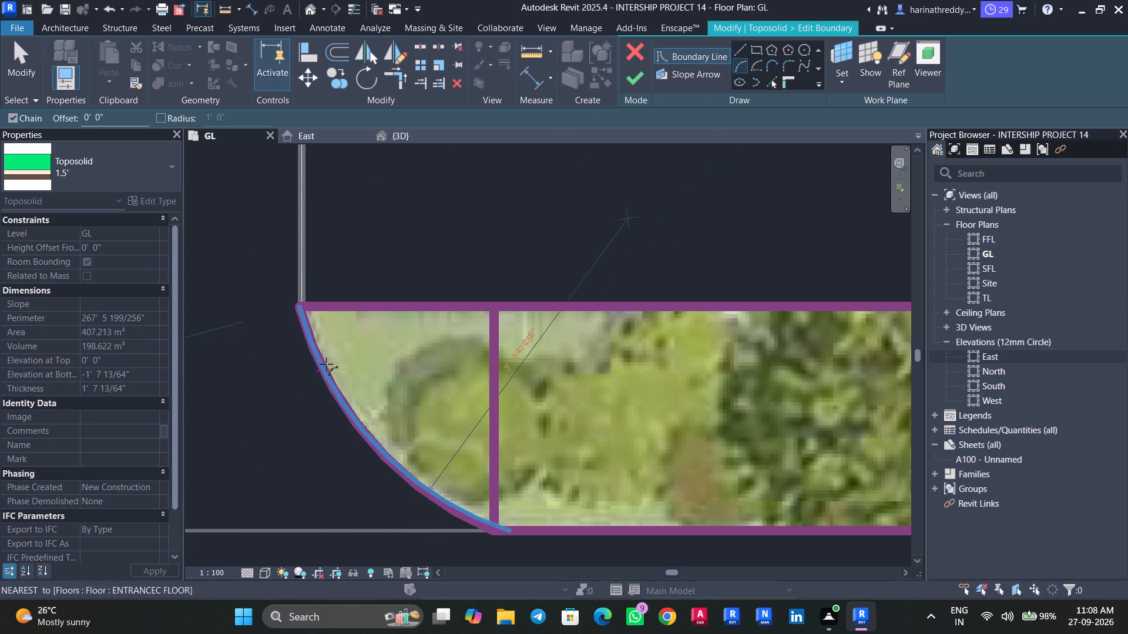
click(325, 364)
key(Escape)
key(Escape)
scroll(364, 373, down, 7)
middle_drag(370, 378, 383, 414)
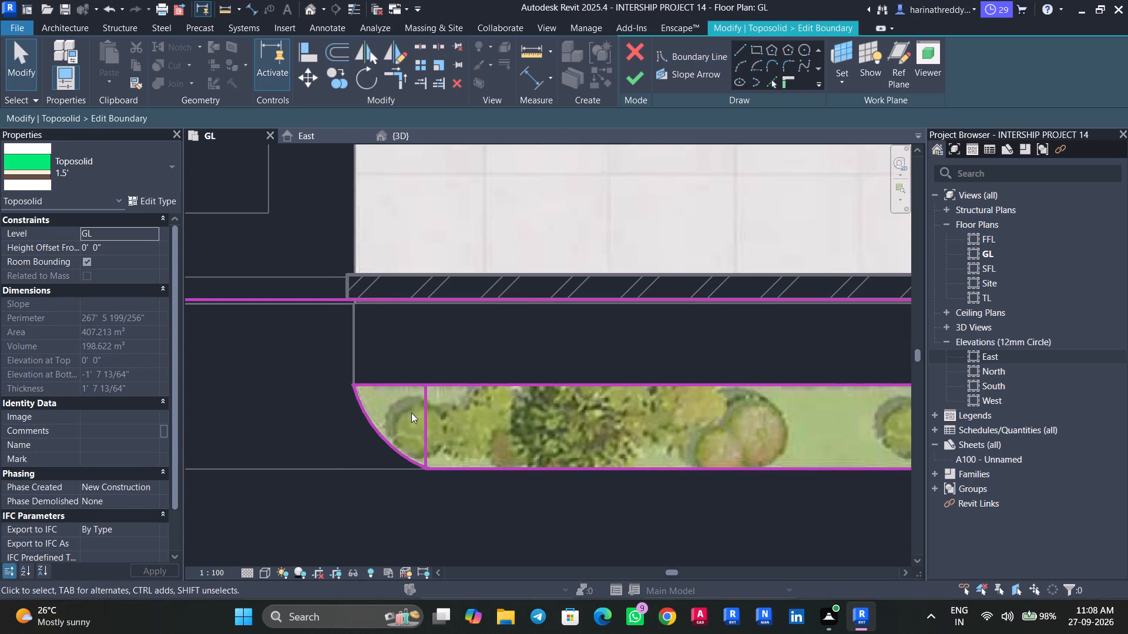
Delete the rectangle end lines inside the curved ends of both planting strips and finish the toposolid boundary edit.
click(427, 420)
key(Delete)
scroll(431, 416, down, 2)
scroll(431, 416, up, 1)
scroll(431, 416, down, 2)
middle_drag(436, 420, 767, 393)
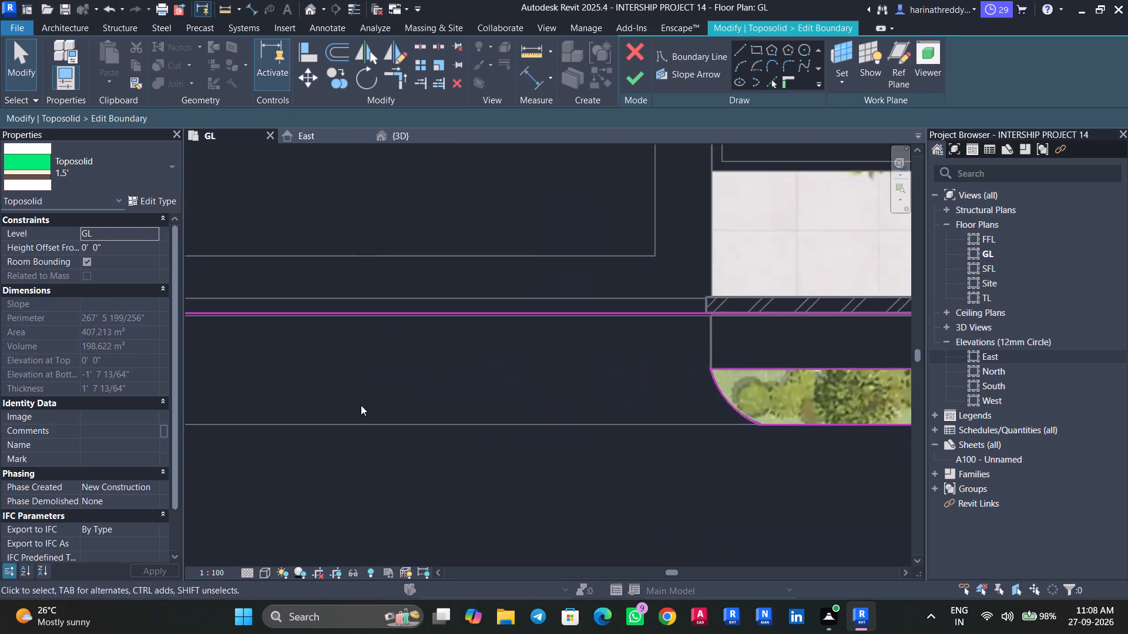
middle_drag(372, 410, 768, 416)
scroll(479, 405, down, 1)
middle_drag(500, 416, 604, 420)
scroll(394, 412, up, 3)
click(424, 409)
key(Delete)
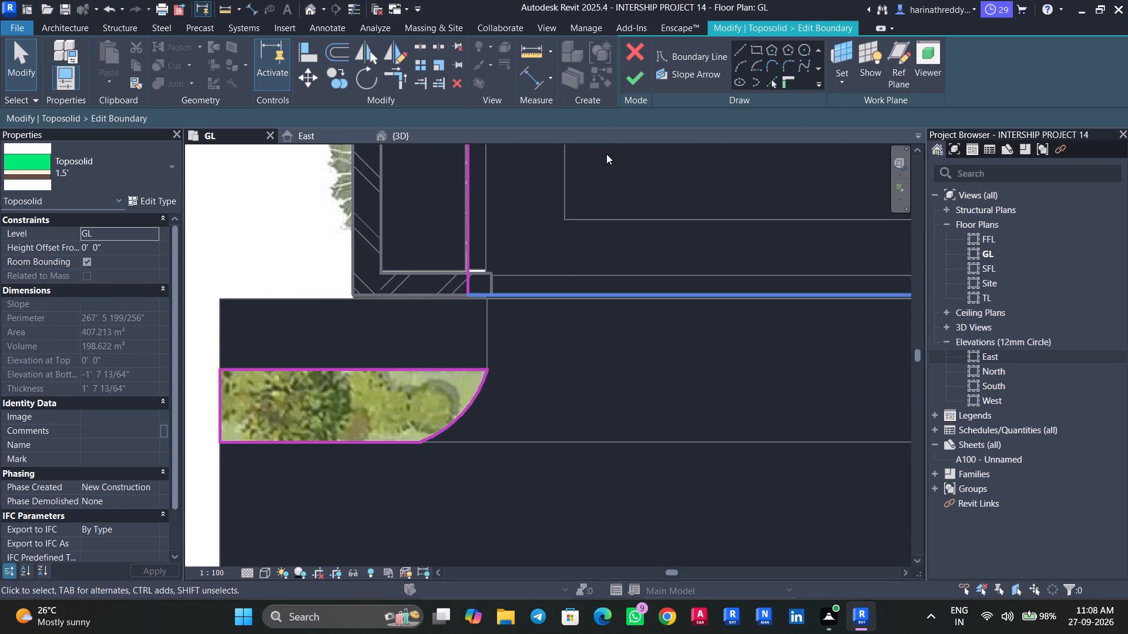
click(632, 82)
key(Escape)
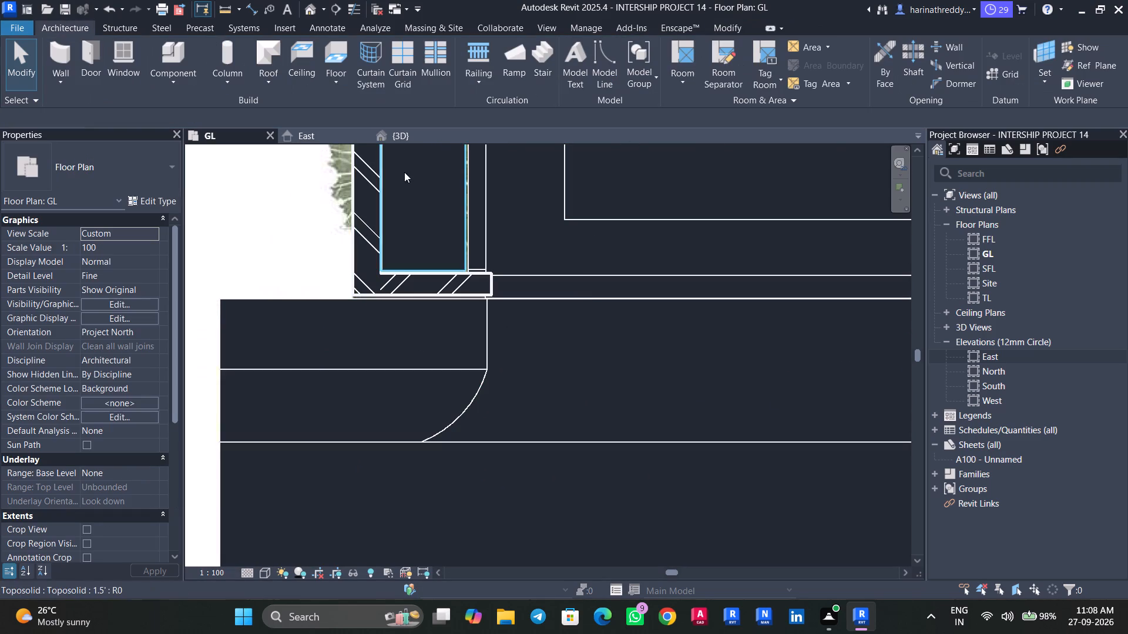
Examine the planting strips, outer paving, entrance floor and toposolid levels along the road in the 3D view.
click(415, 137)
shift+scroll(367, 450, up, 1)
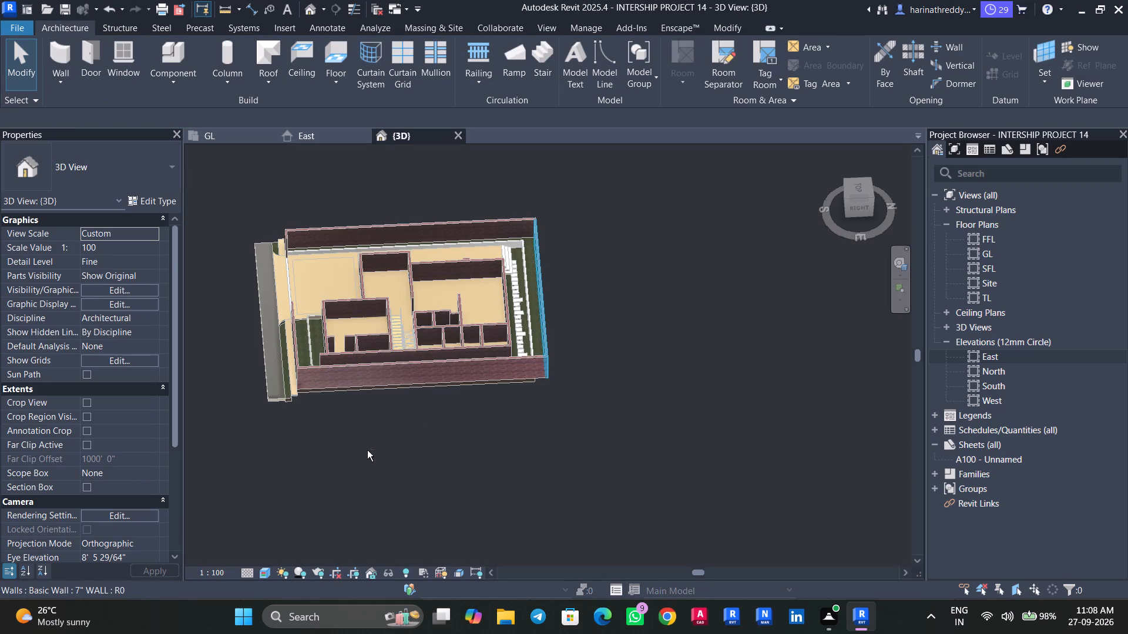
shift+middle_drag(369, 451, 548, 376)
scroll(351, 421, up, 9)
shift+middle_drag(666, 421, 644, 463)
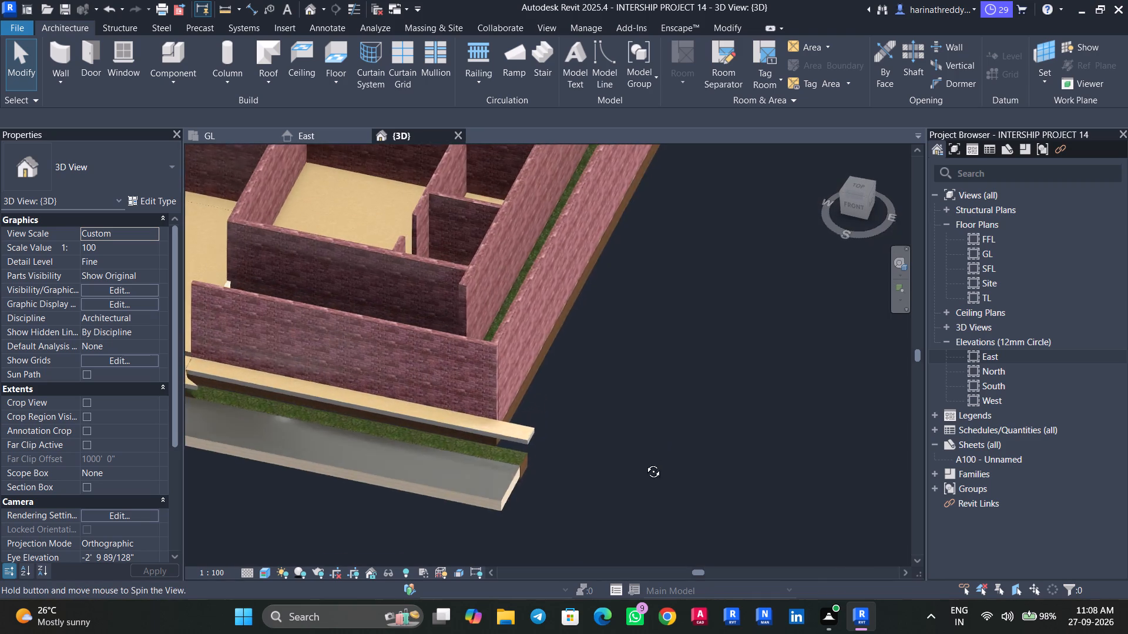
shift+middle_drag(644, 463, 703, 402)
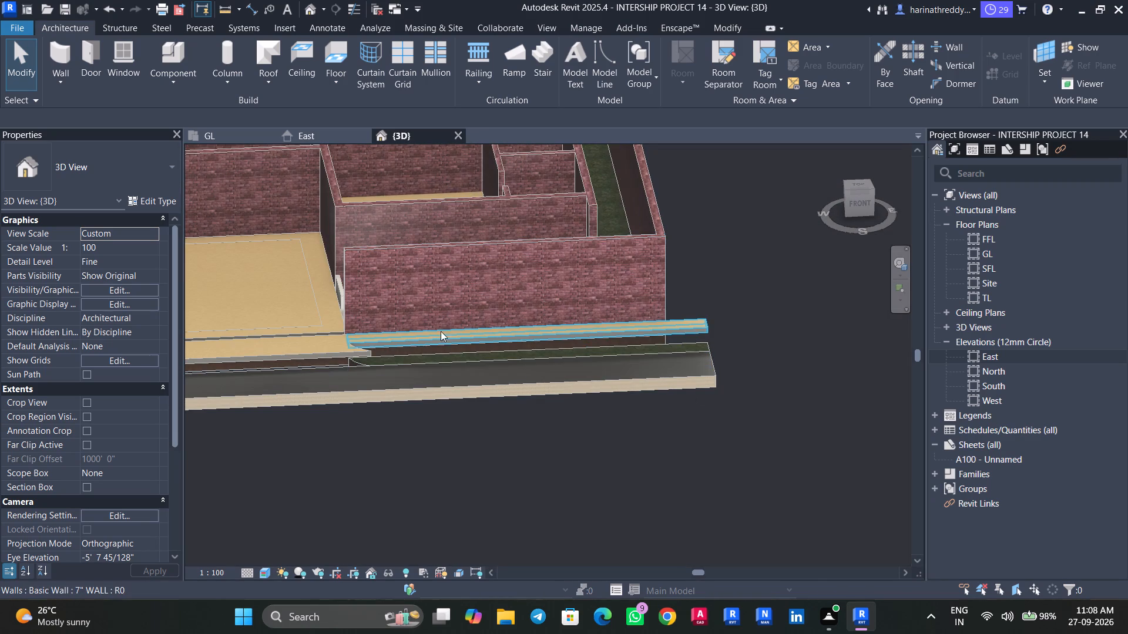
click(446, 340)
scroll(356, 406, down, 3)
shift+middle_drag(335, 451, 451, 438)
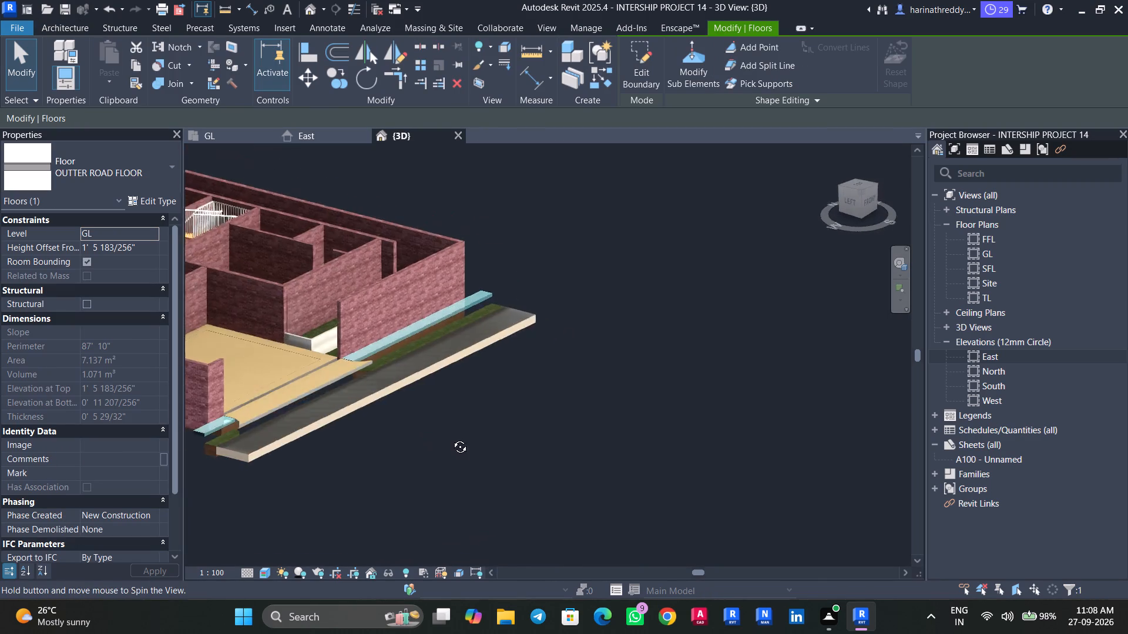
shift+middle_drag(451, 438, 504, 436)
key(Escape)
key(Escape)
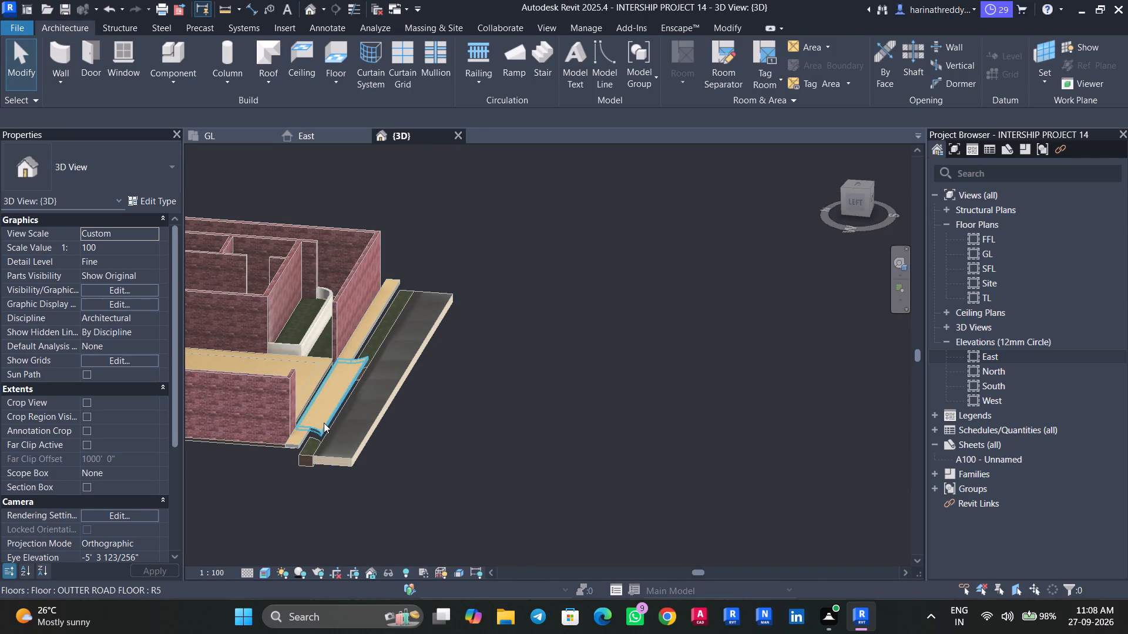
click(324, 423)
key(Escape)
click(307, 454)
key(Escape)
click(301, 460)
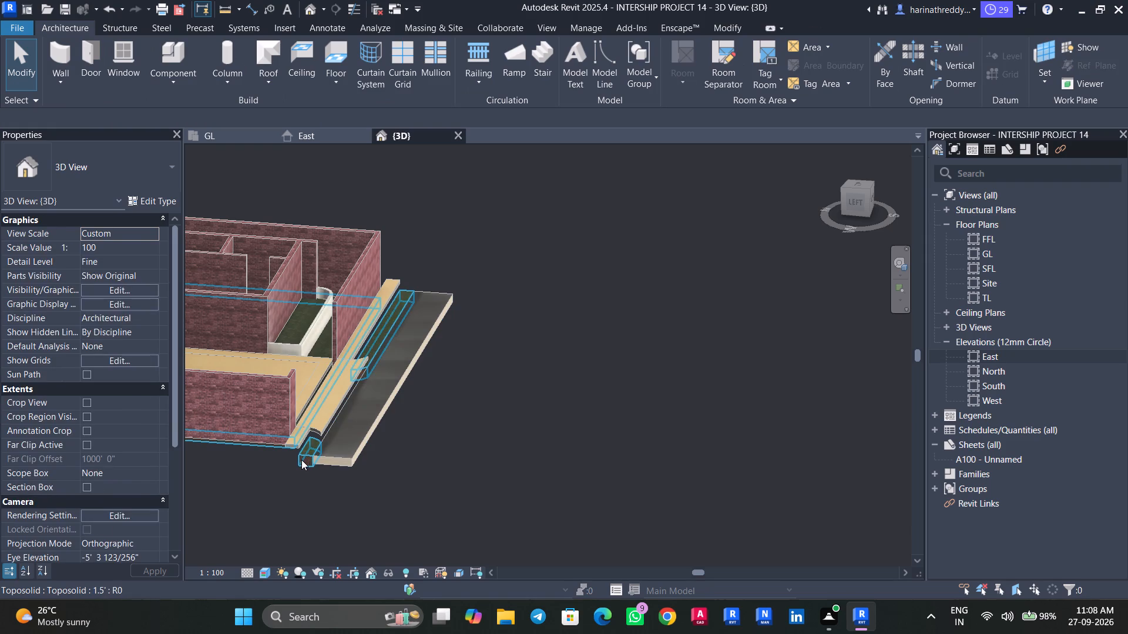
shift+middle_drag(431, 467, 387, 554)
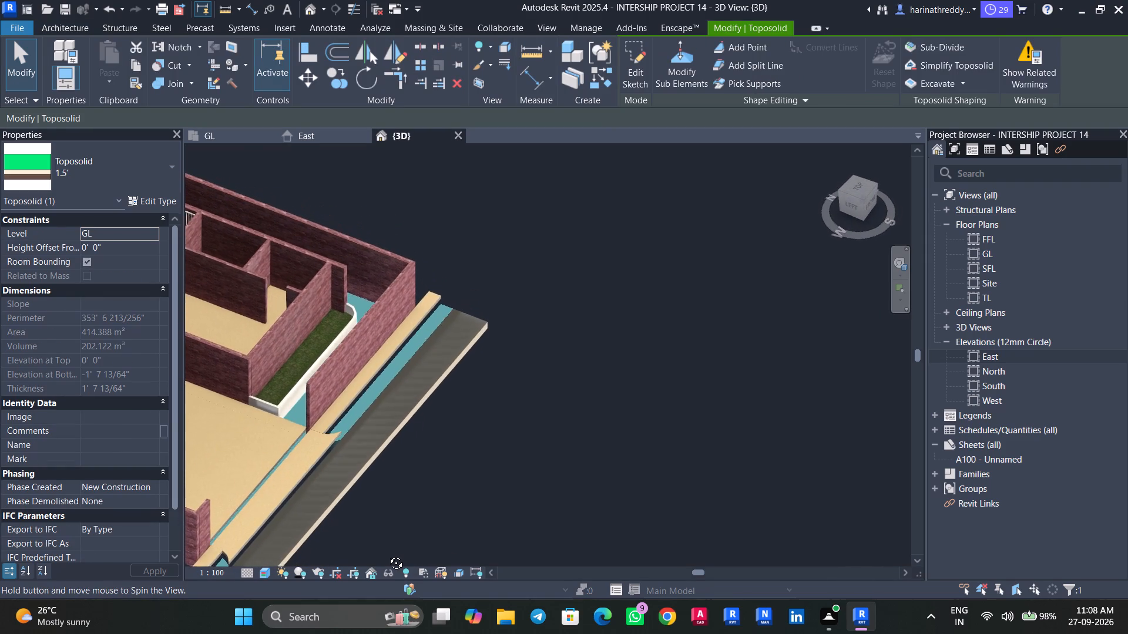
shift+middle_drag(387, 554, 388, 545)
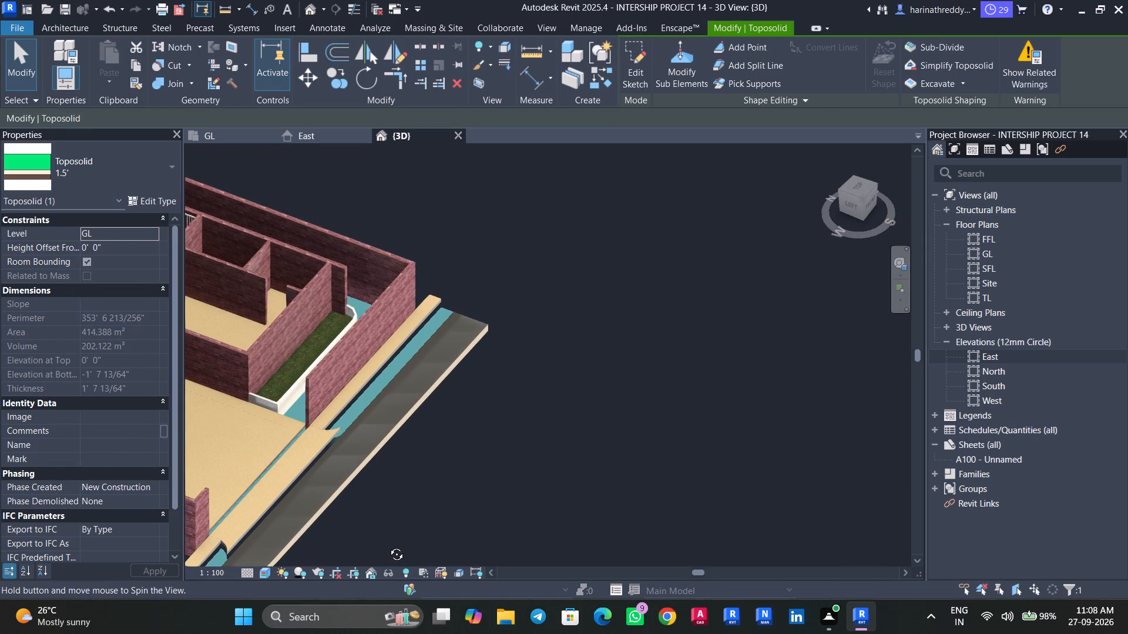
shift+middle_drag(388, 545, 391, 545)
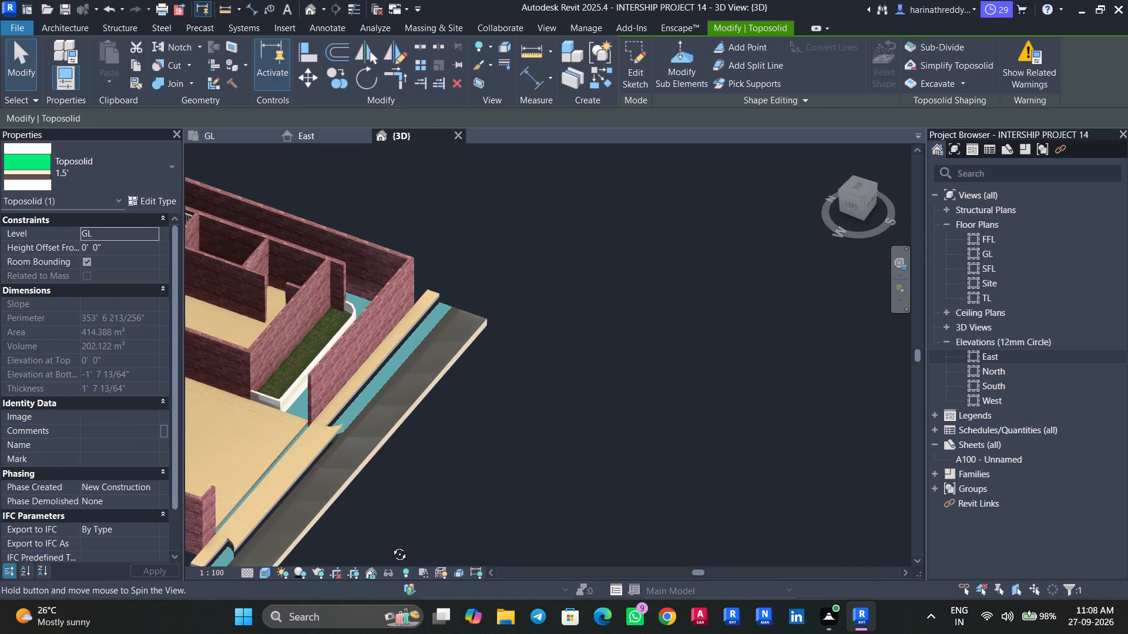
shift+middle_drag(391, 545, 427, 522)
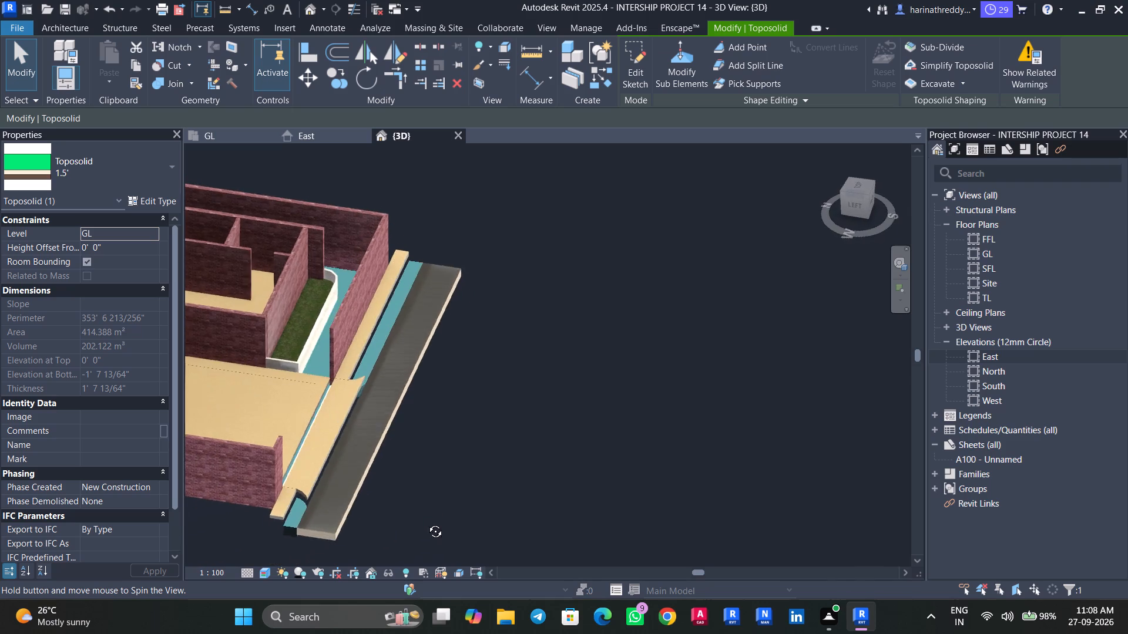
shift+middle_drag(427, 522, 325, 558)
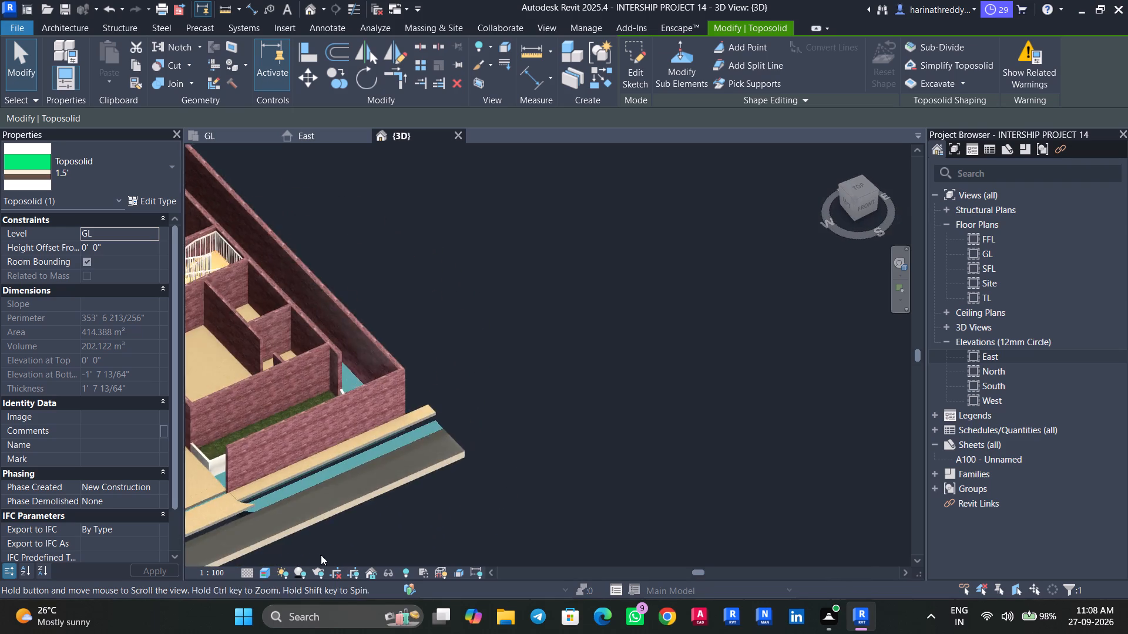
key(Escape)
middle_drag(415, 542, 607, 505)
click(380, 489)
scroll(380, 489, up, 5)
shift+scroll(342, 487, up, 1)
shift+middle_drag(357, 506, 394, 544)
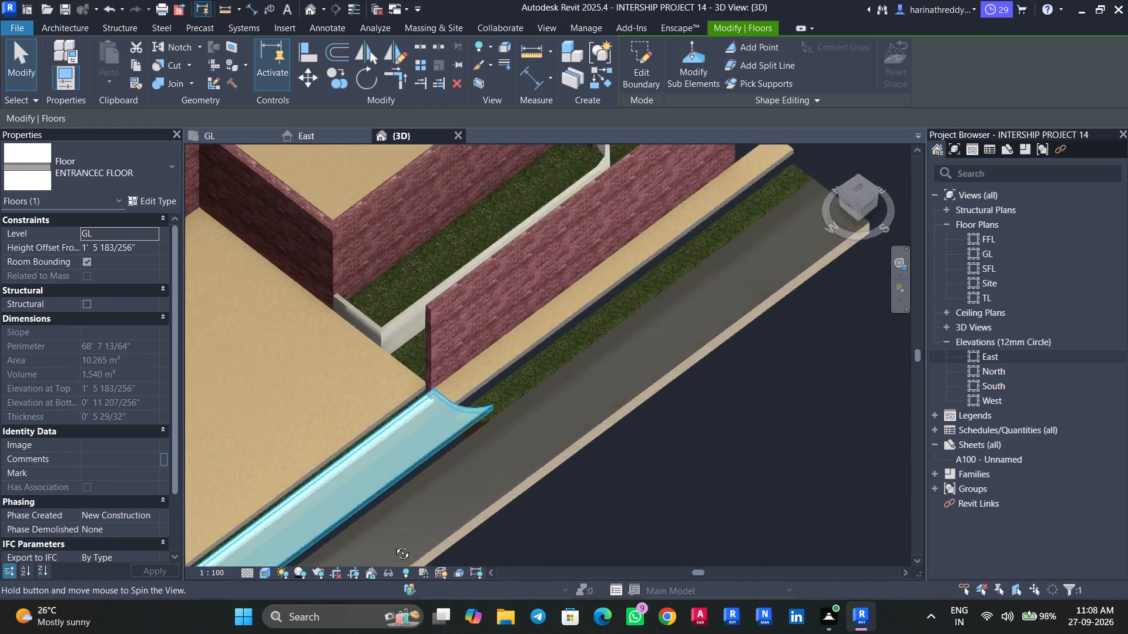
shift+middle_drag(394, 544, 469, 513)
key(Escape)
Edit the in-place generic model strip between the portico and entrance floors, set its extrusion start to 450 mm, and finish the model.
scroll(247, 412, up, 3)
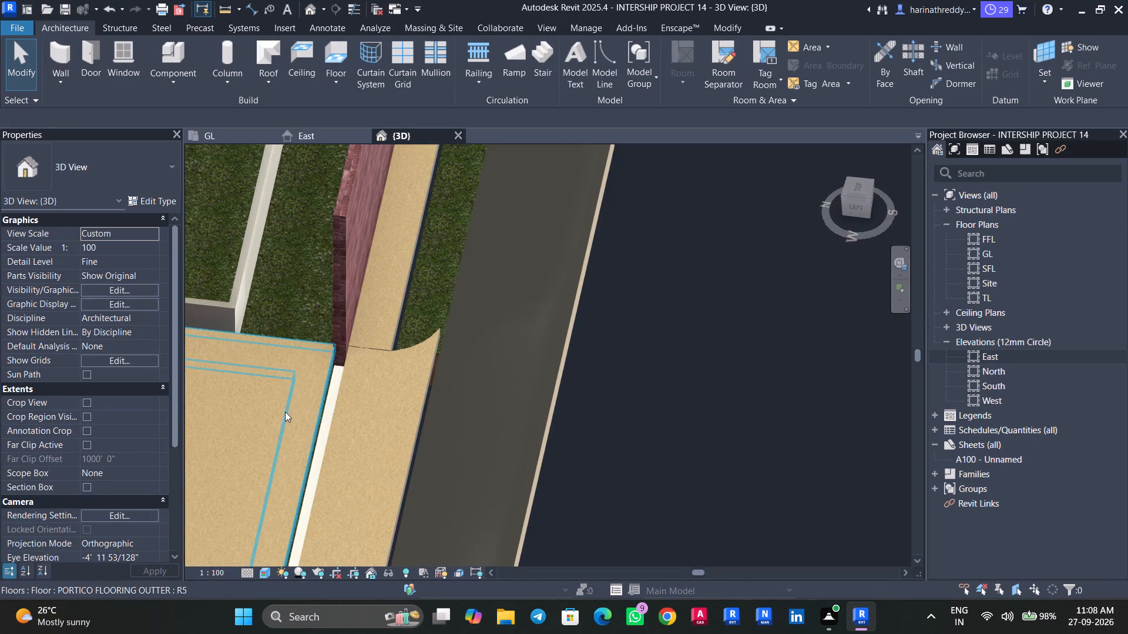
key(Tab)
click(325, 409)
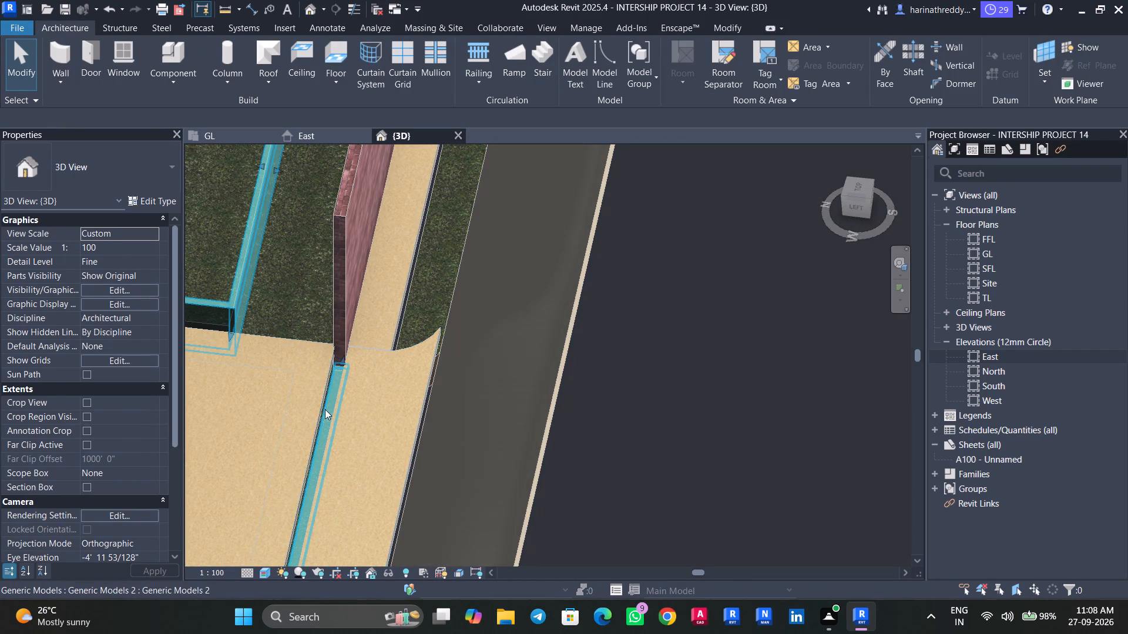
click(633, 84)
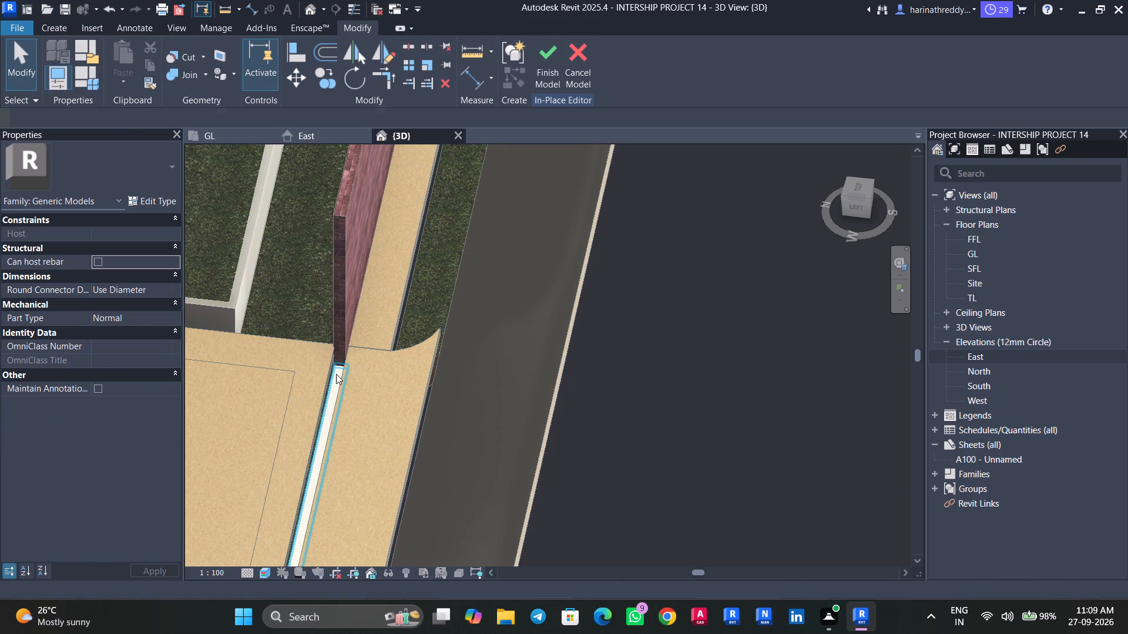
click(334, 396)
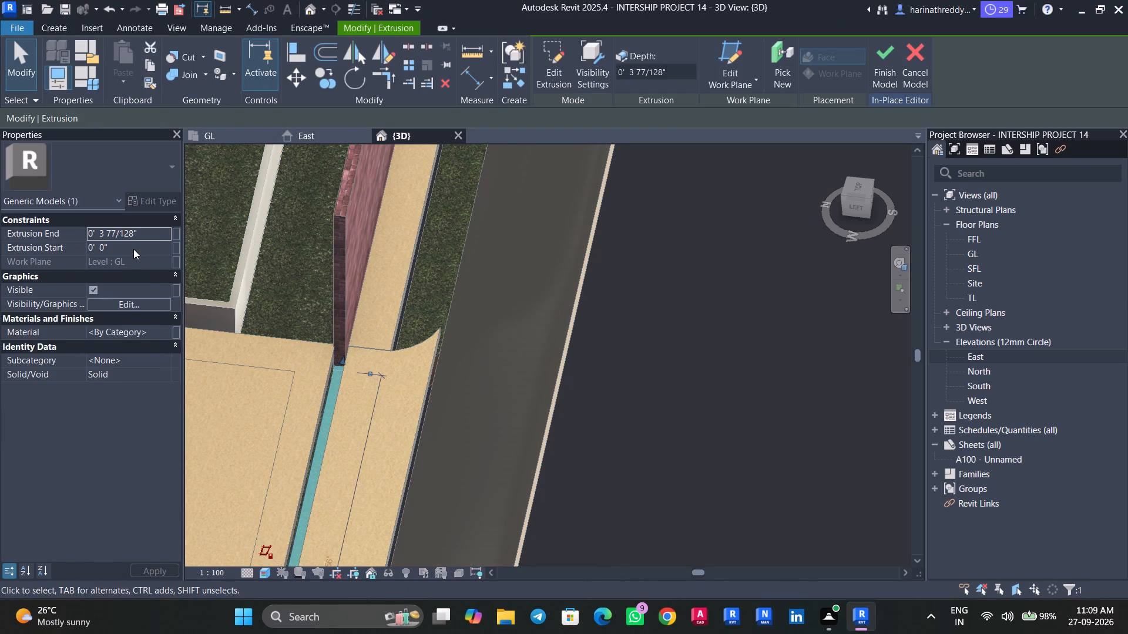
click(133, 249)
text(450MM)
key(Return)
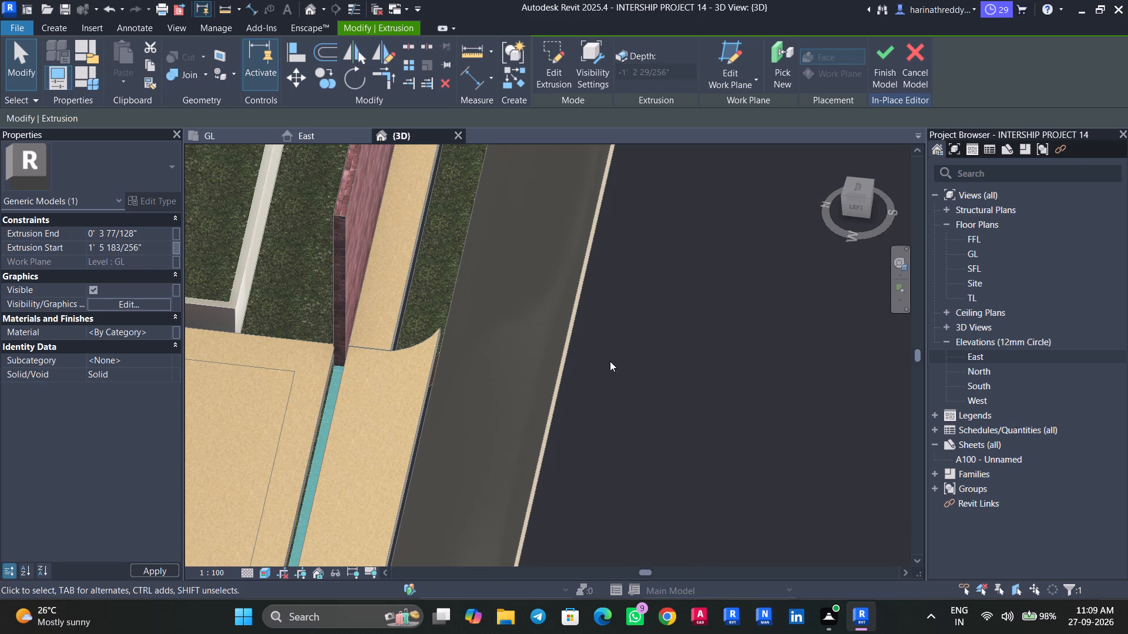
key(Escape)
shift+middle_drag(625, 453, 528, 383)
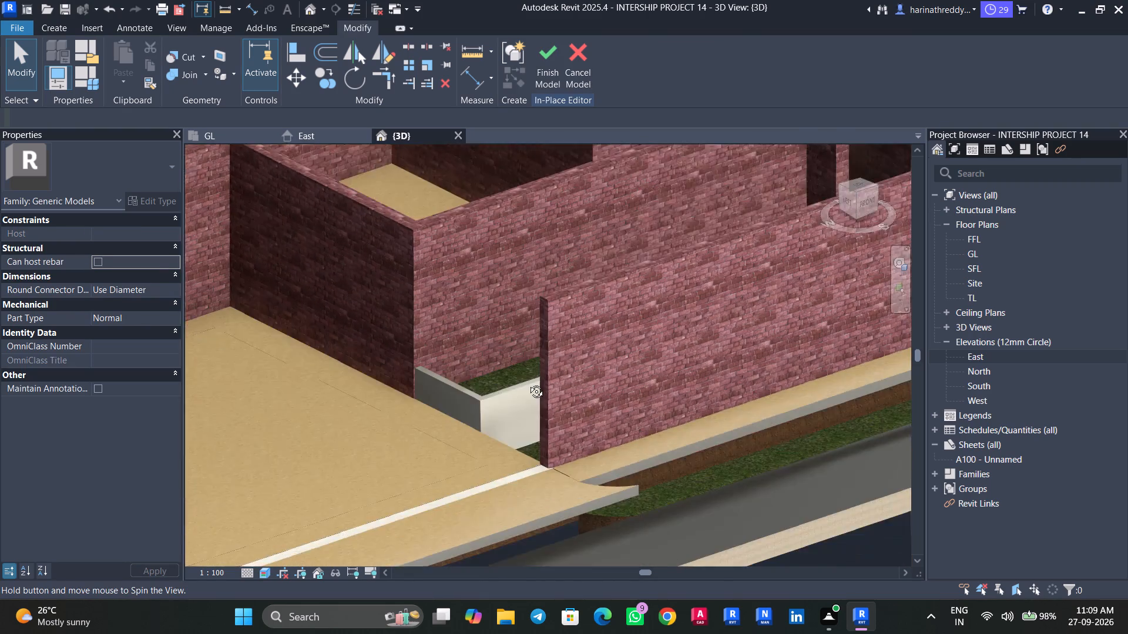
shift+middle_drag(528, 383, 528, 387)
middle_drag(615, 494, 627, 290)
shift+middle_drag(754, 443, 665, 397)
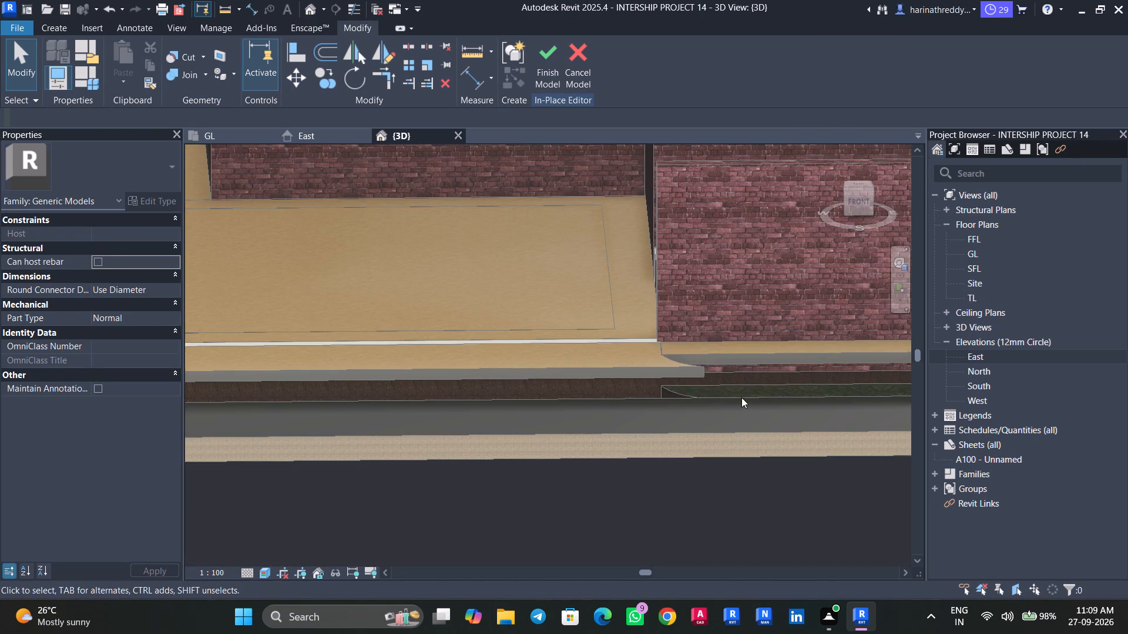
shift+middle_drag(740, 393, 767, 481)
click(555, 79)
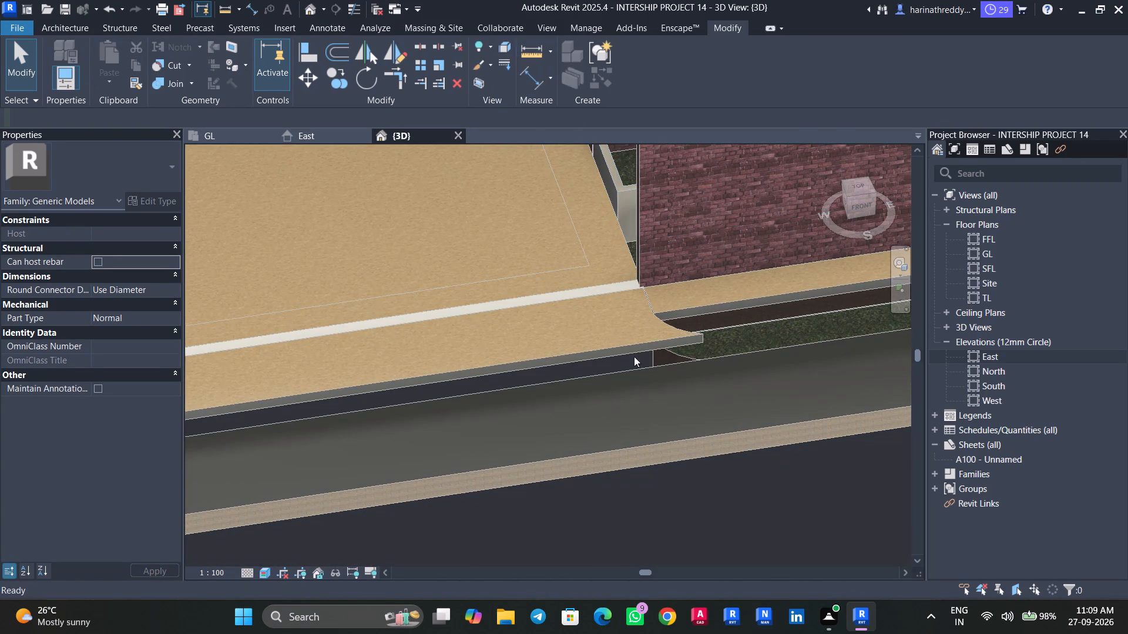
Set the toposolid's height offset from level GL to 450 mm.
scroll(635, 417, down, 7)
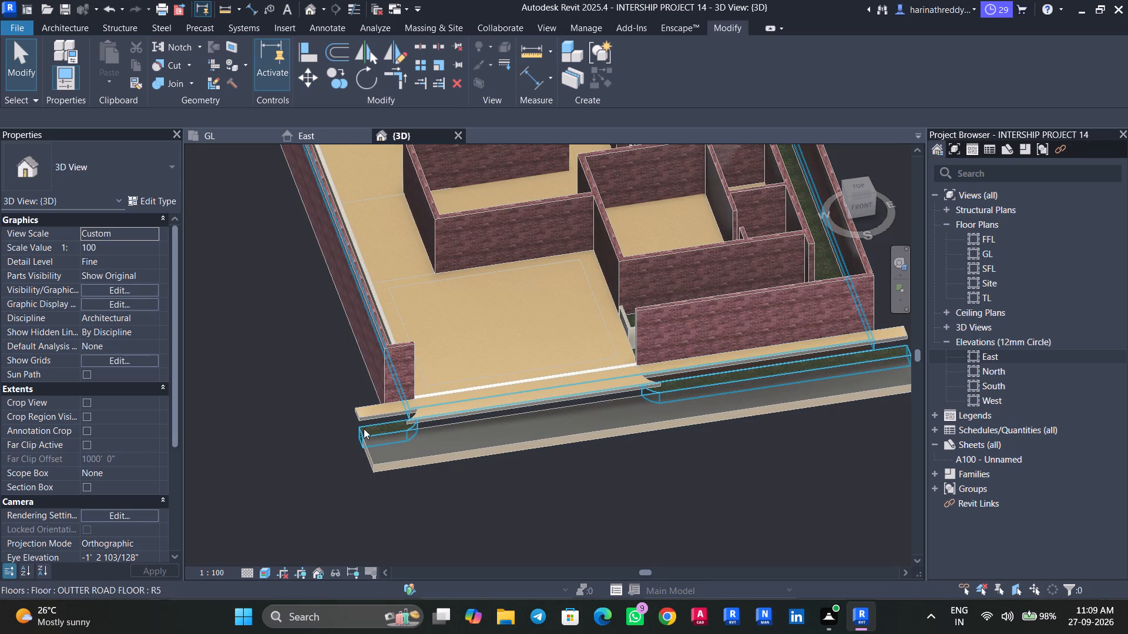
click(364, 429)
shift+middle_drag(357, 446, 316, 515)
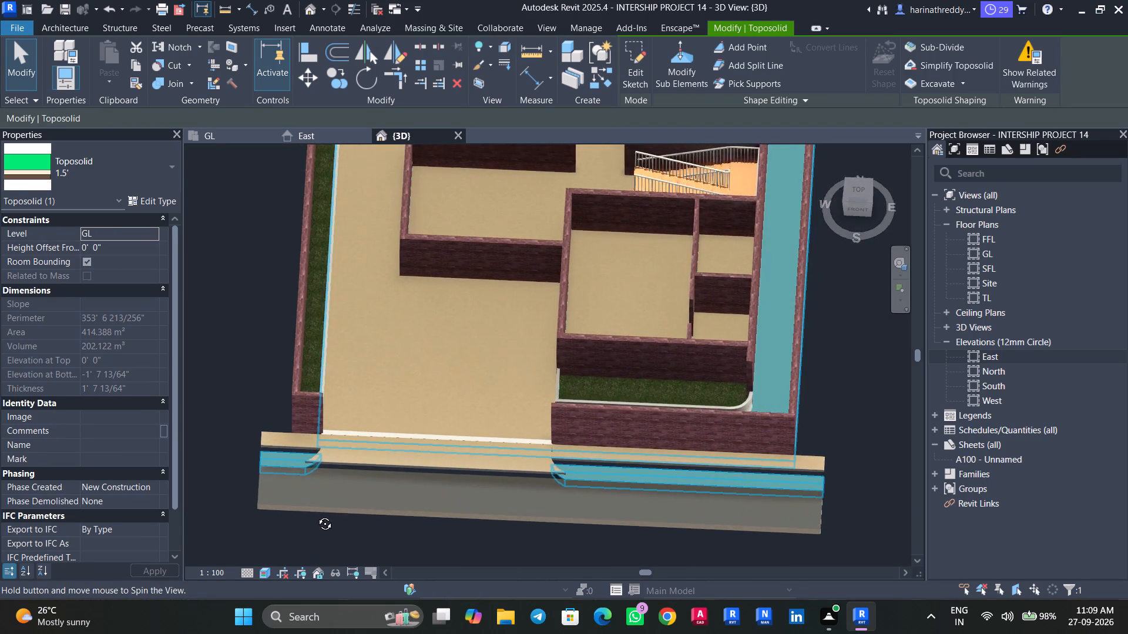
shift+middle_drag(316, 515, 350, 459)
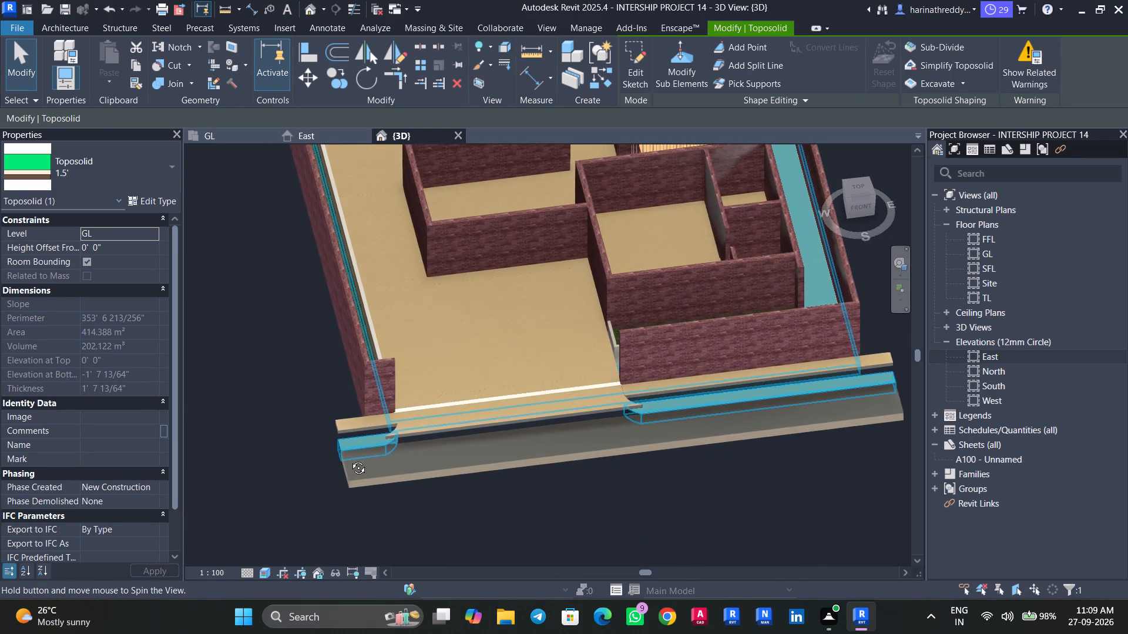
shift+middle_drag(350, 459, 254, 464)
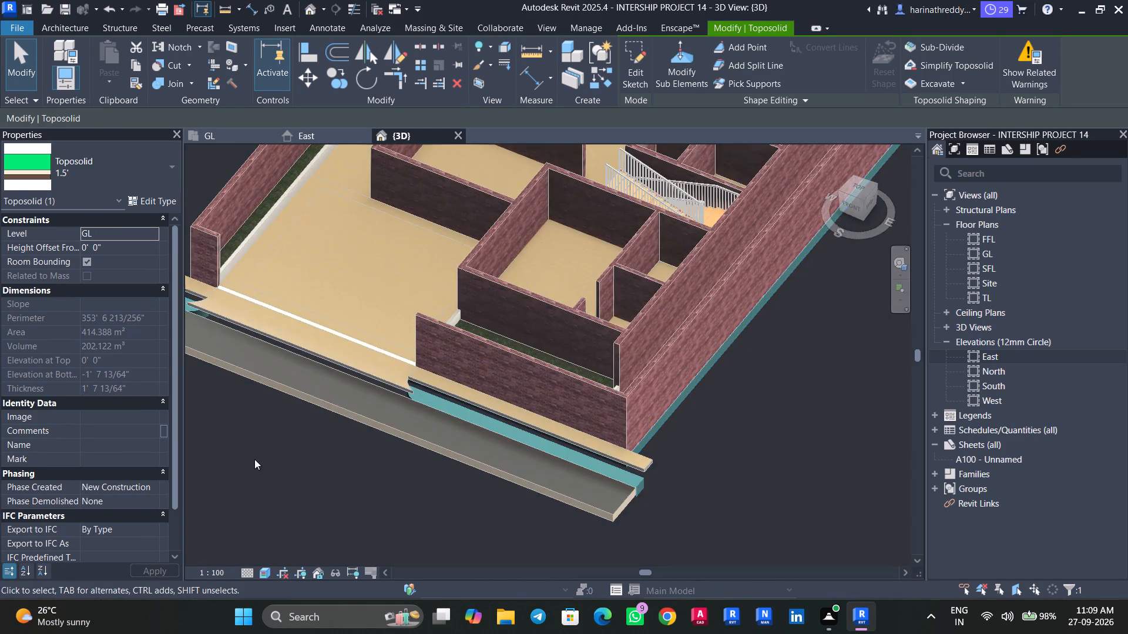
scroll(257, 356, up, 5)
middle_drag(268, 368, 552, 592)
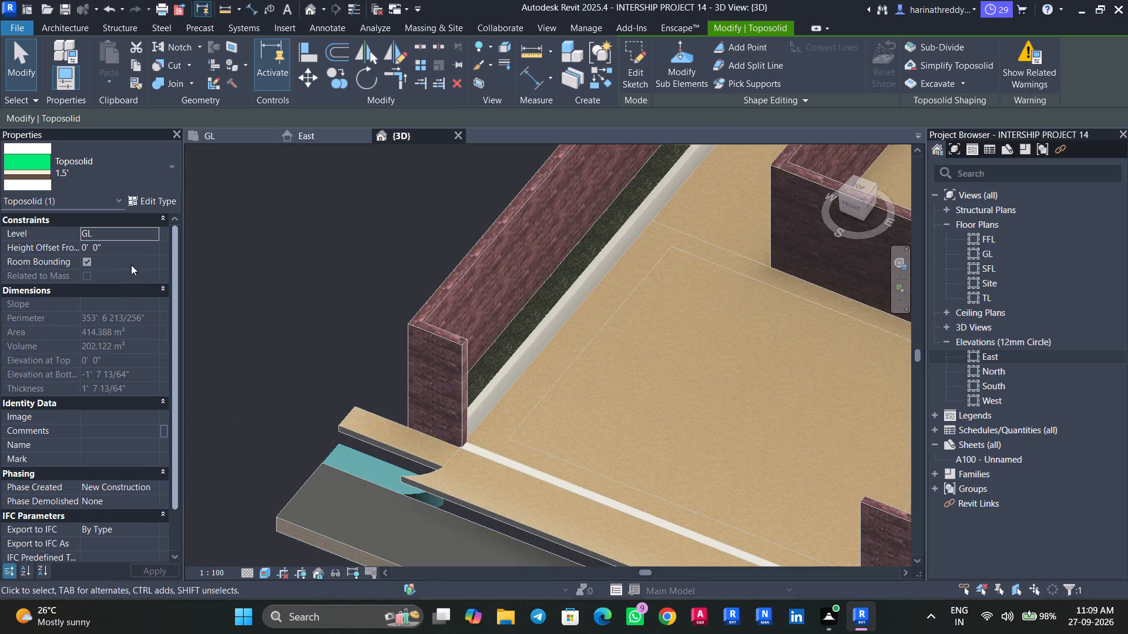
double_click(134, 245)
text(45)
key(BackSpace)
key(BackSpace)
key(BackSpace)
key(BackSpace)
key(BackSpace)
key(BackSpace)
key(BackSpace)
key(BackSpace)
key(BackSpace)
key(BackSpace)
key(BackSpace)
key(BackSpace)
key(BackSpace)
key(BackSpace)
key(BackSpace)
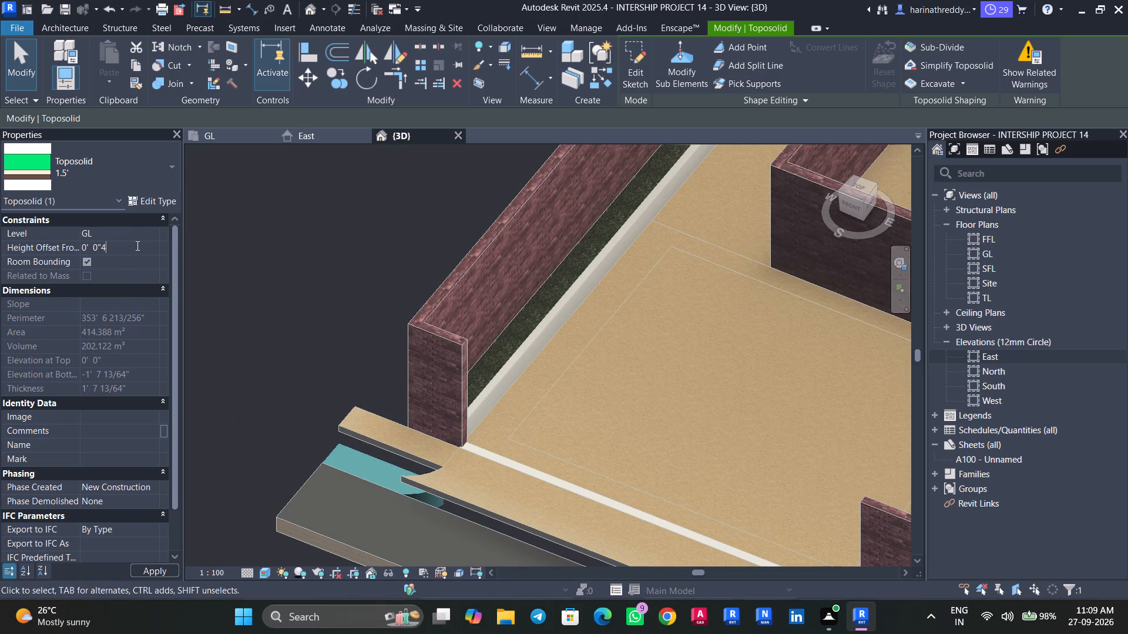
text(450MM)
key(Return)
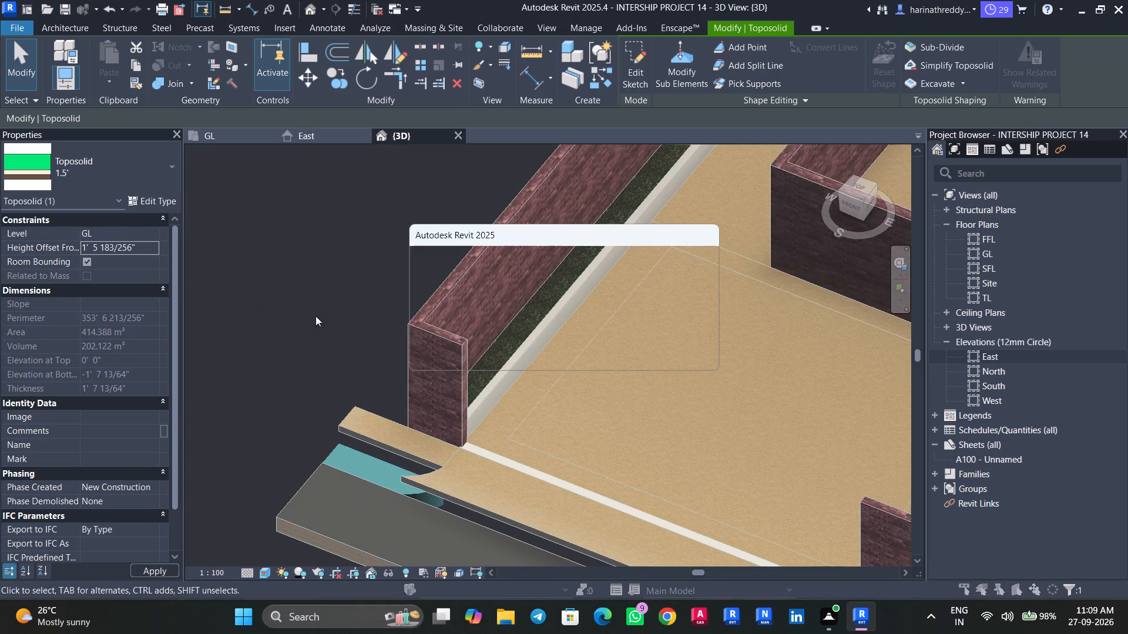
click(590, 353)
key(Escape)
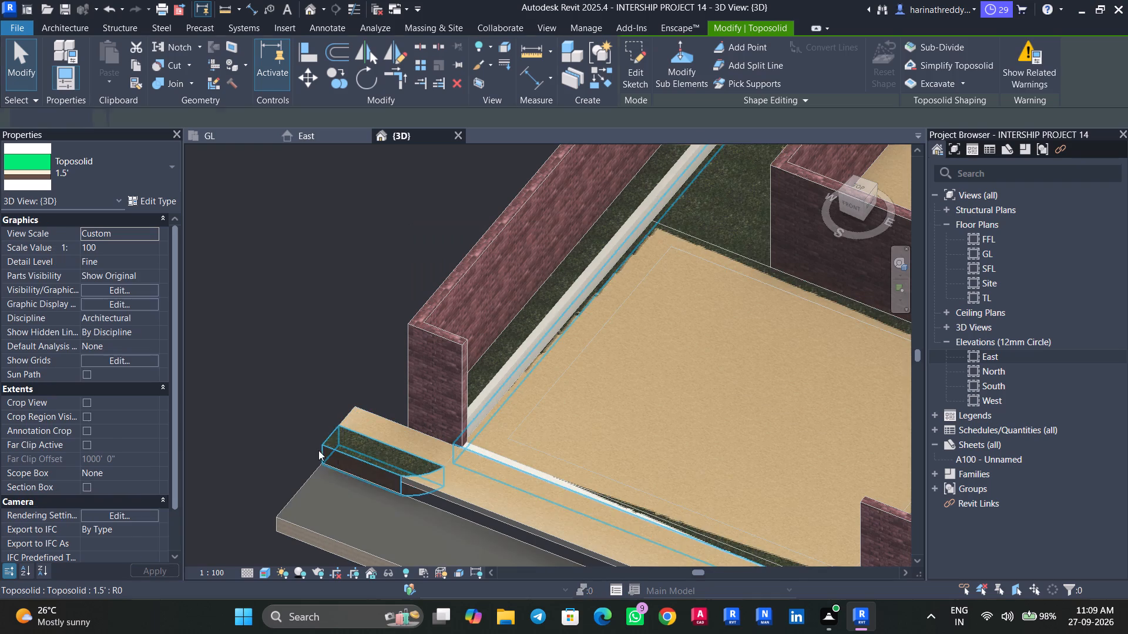
Undo the toposolid's height offset change from level GL.
shift+middle_drag(289, 438, 298, 520)
scroll(294, 508, down, 5)
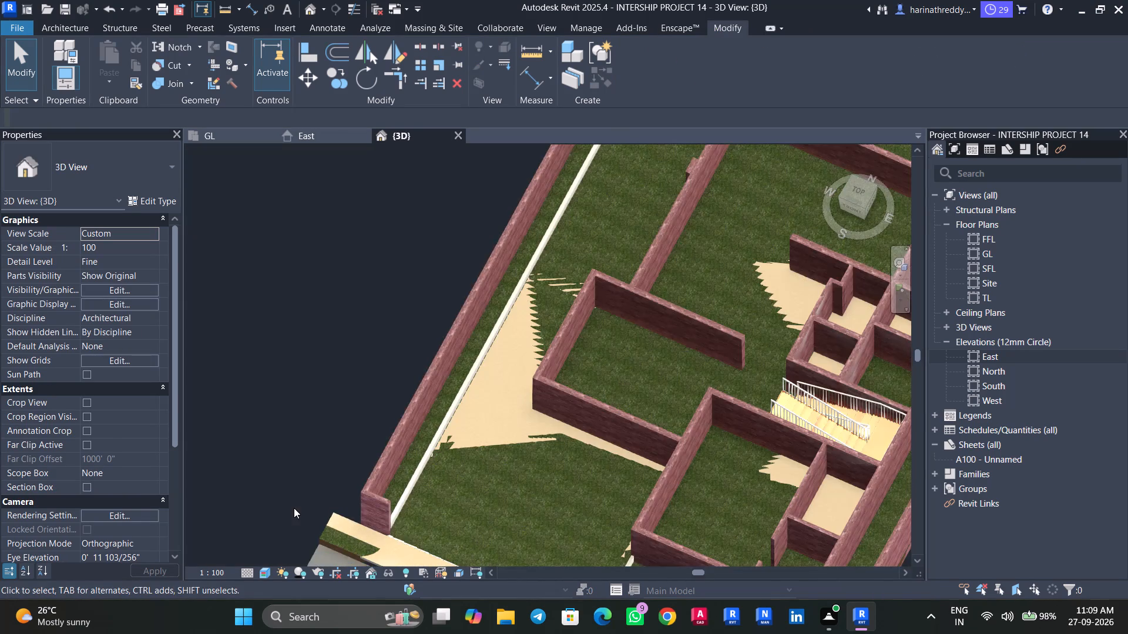
key(ctrl+z)
Open the 1.5' toposolid's boundary sketch and delete the short roadside planting strip's outline.
shift+middle_drag(278, 512, 363, 457)
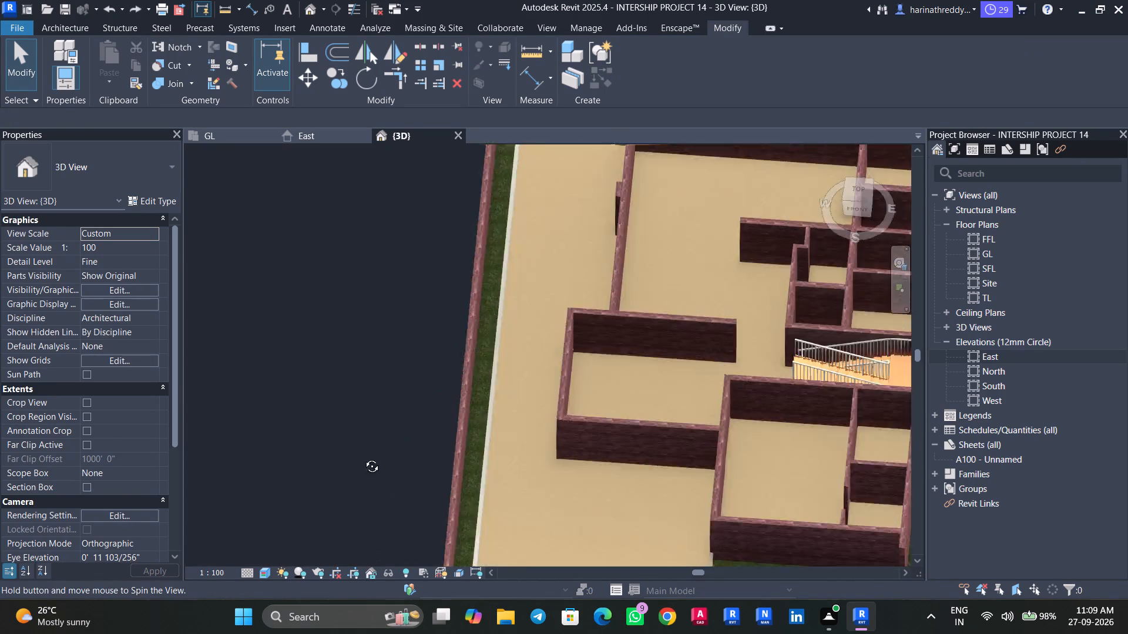
shift+middle_drag(363, 457, 388, 440)
middle_drag(385, 454, 216, 320)
scroll(383, 451, up, 1)
middle_drag(445, 558, 387, 478)
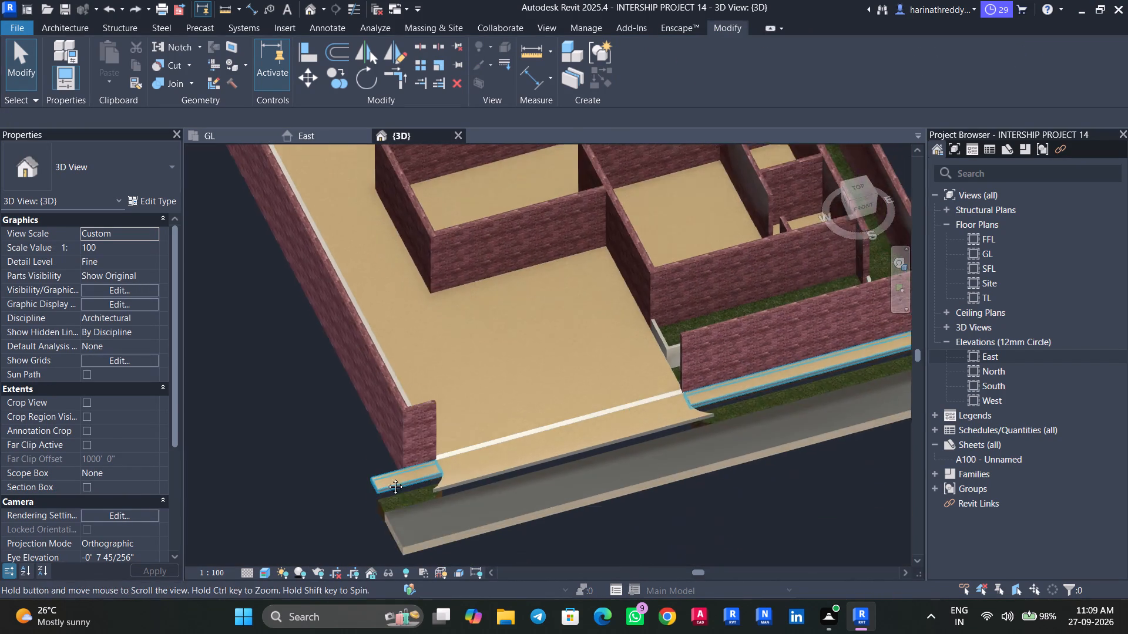
middle_drag(387, 478, 386, 477)
click(387, 485)
click(643, 75)
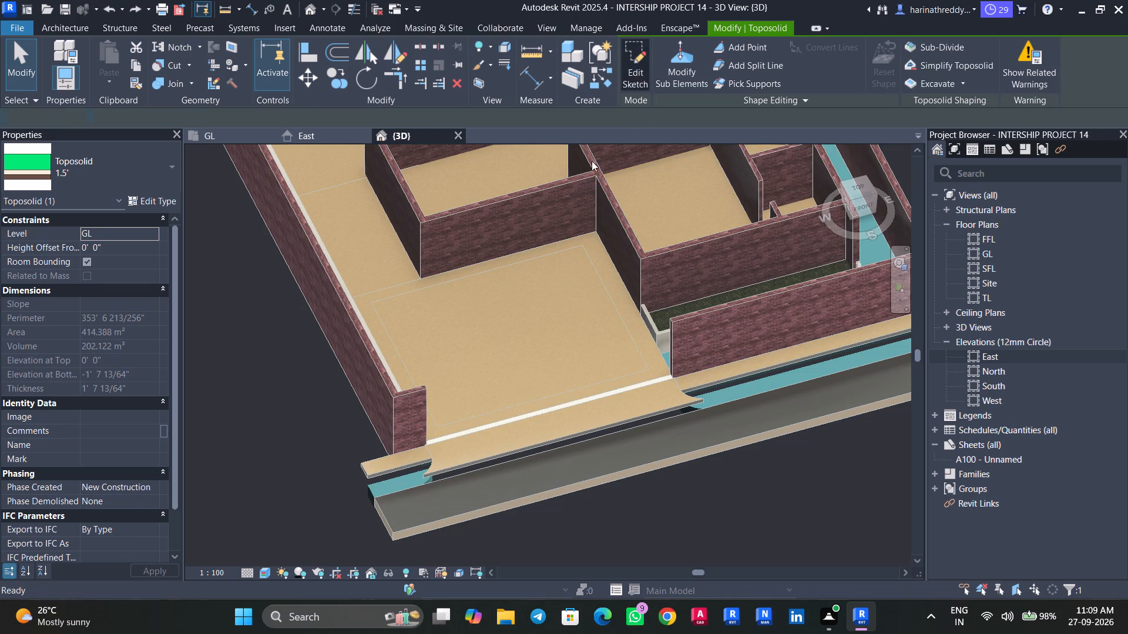
drag(444, 497, 340, 471)
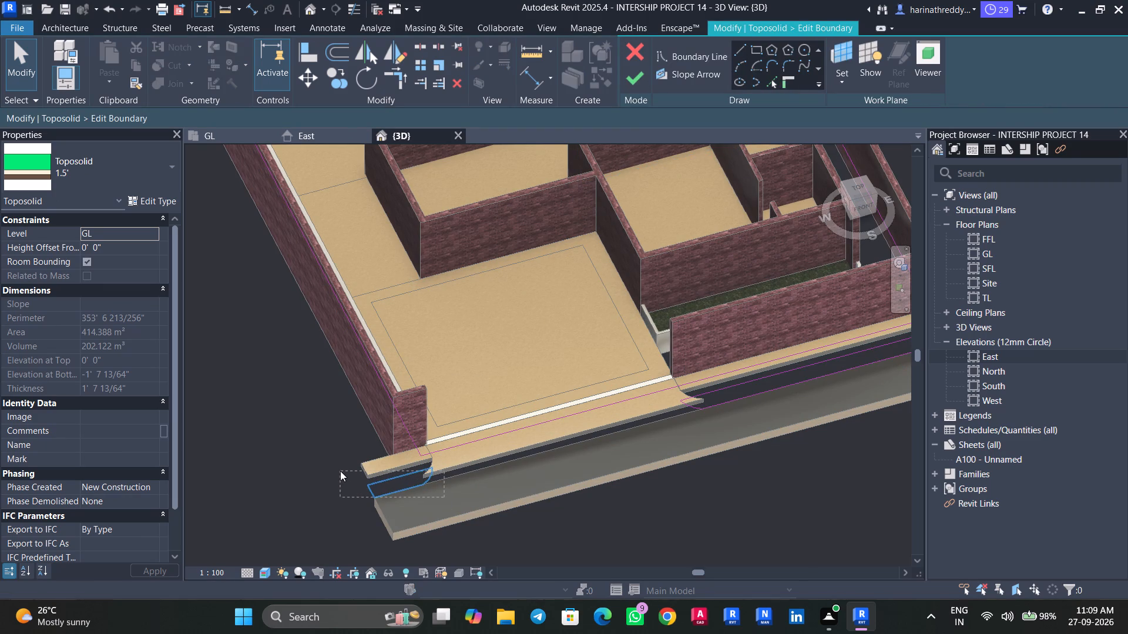
drag(340, 471, 340, 470)
key(Delete)
Delete the long roadside planting strip's outline, including its end line and curved end, and finish the toposolid boundary edit.
middle_drag(693, 503, 411, 570)
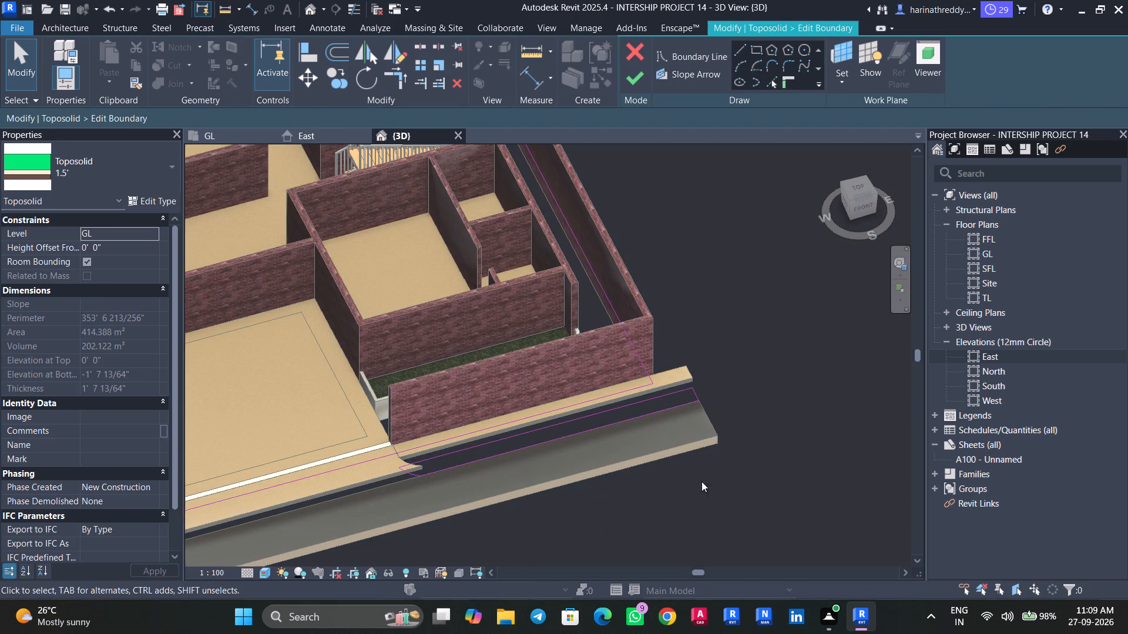
drag(745, 429, 432, 452)
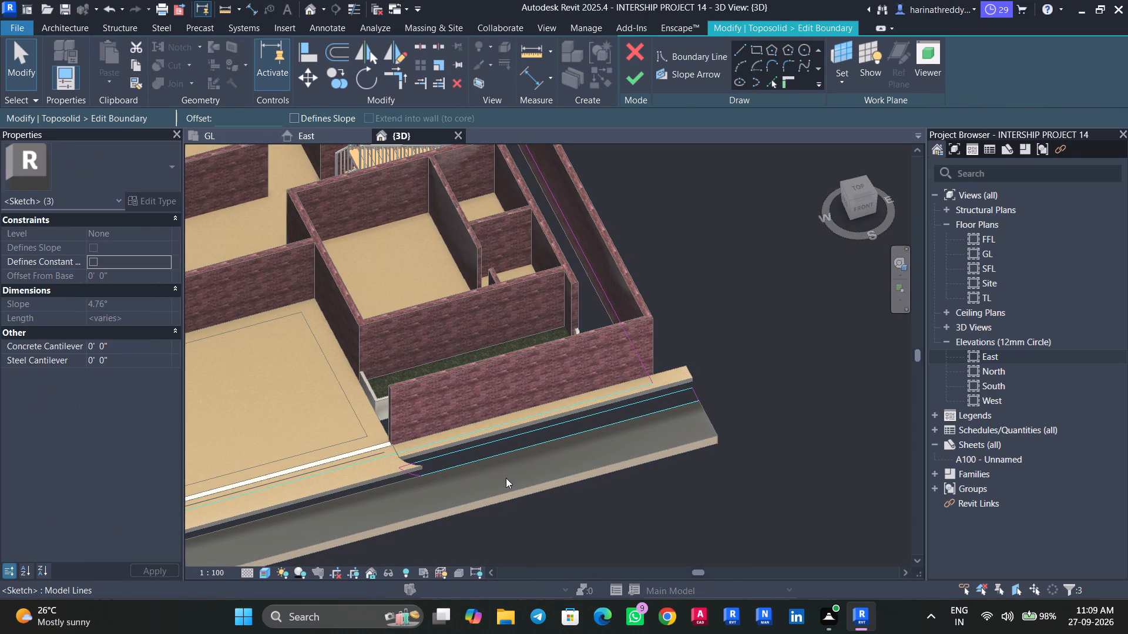
key(Escape)
drag(744, 459, 536, 425)
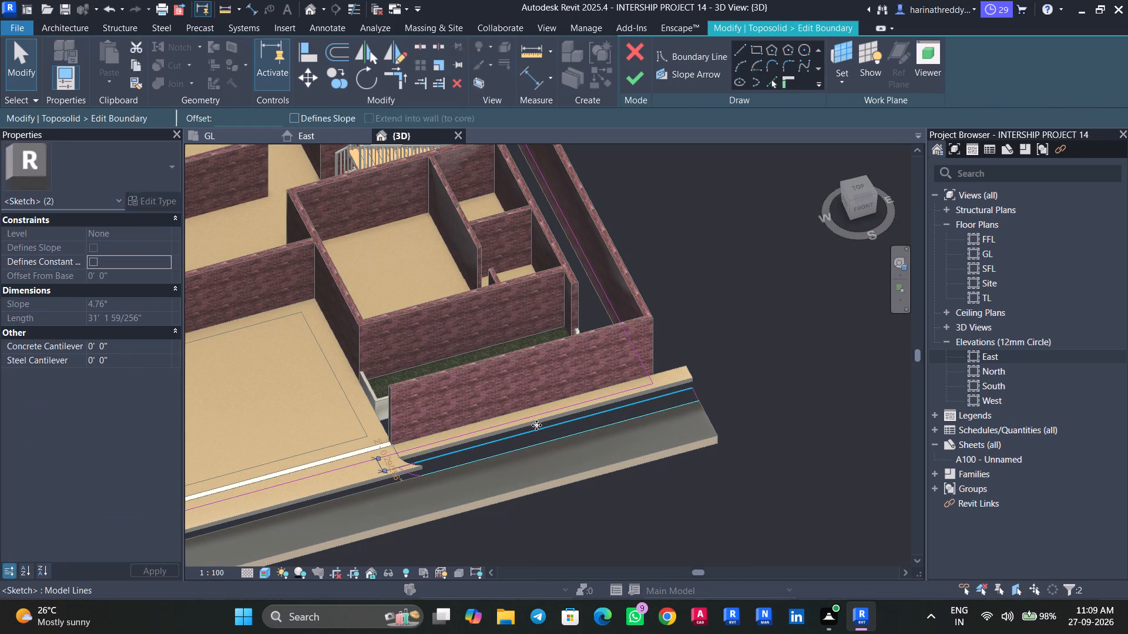
key(Delete)
scroll(710, 391, up, 4)
drag(710, 394, 639, 398)
key(Delete)
middle_drag(586, 433, 829, 400)
middle_drag(550, 474, 642, 391)
scroll(493, 444, up, 3)
scroll(493, 444, down, 1)
scroll(493, 443, up, 1)
drag(570, 438, 503, 382)
key(Delete)
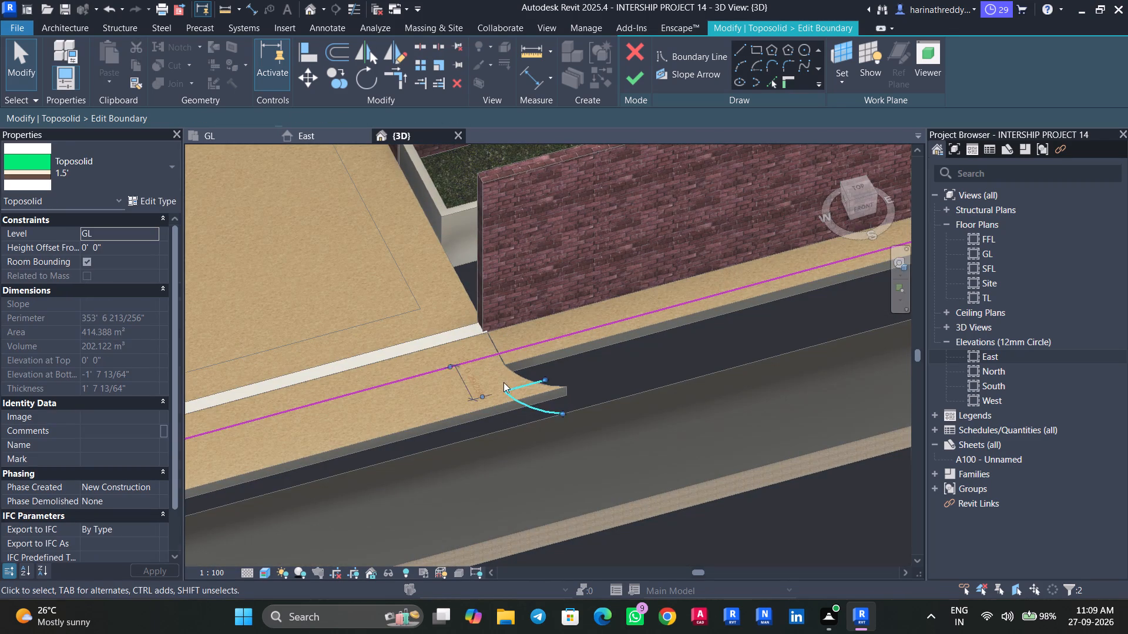
click(639, 76)
key(Escape)
key(Escape)
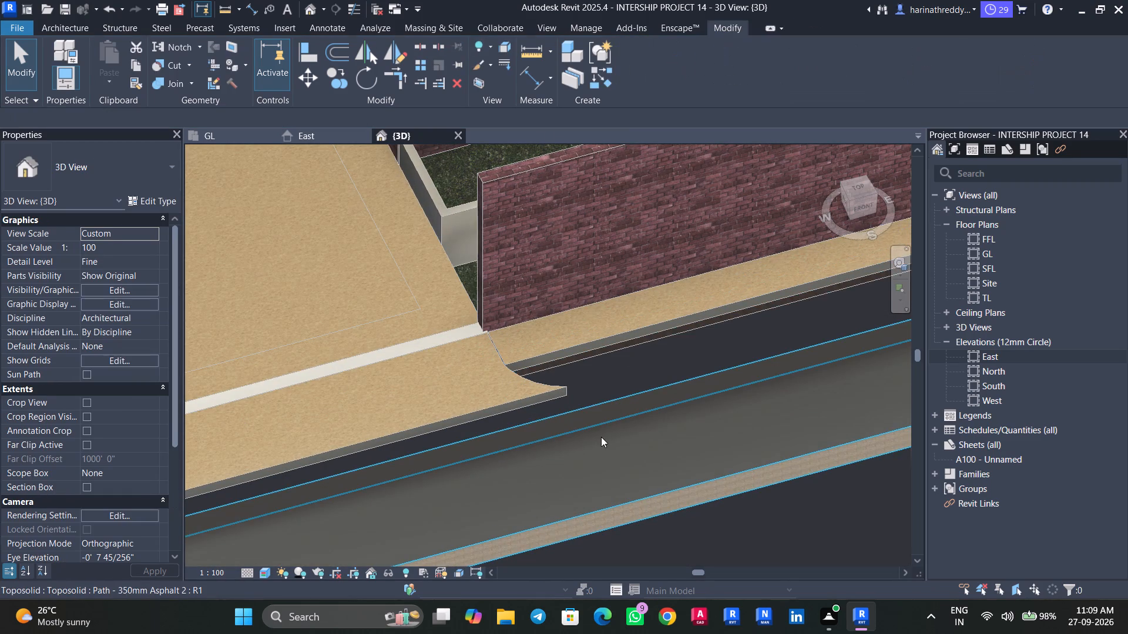
Set the asphalt path toposolid's height offset from level GL to 450 mm.
scroll(600, 437, down, 8)
click(600, 434)
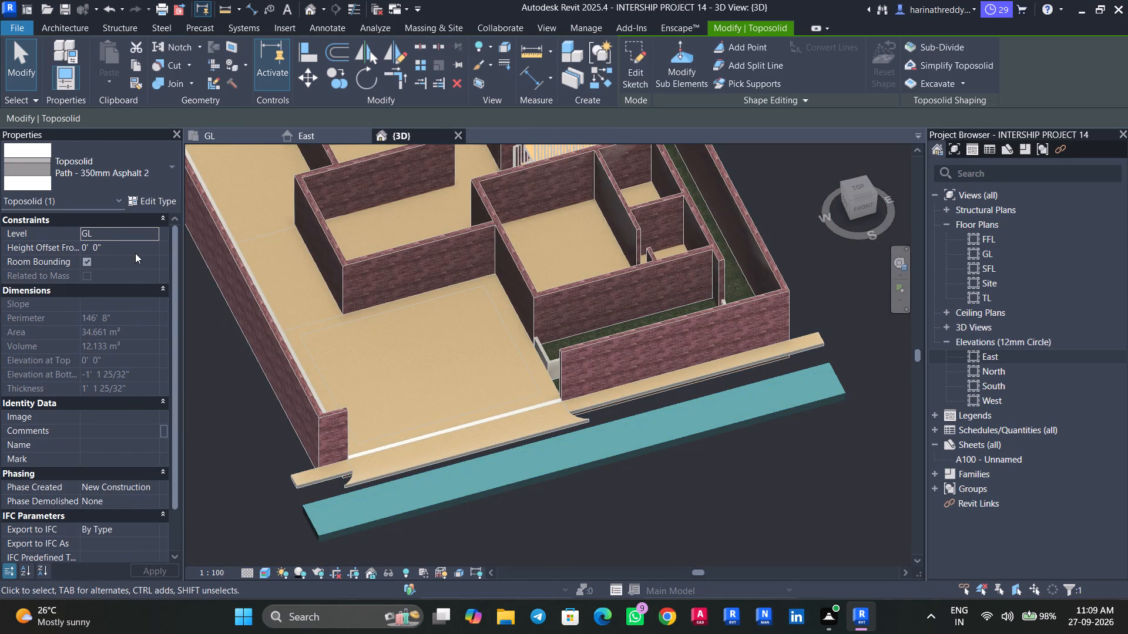
click(135, 250)
text(450MM)
key(Return)
key(Escape)
key(Escape)
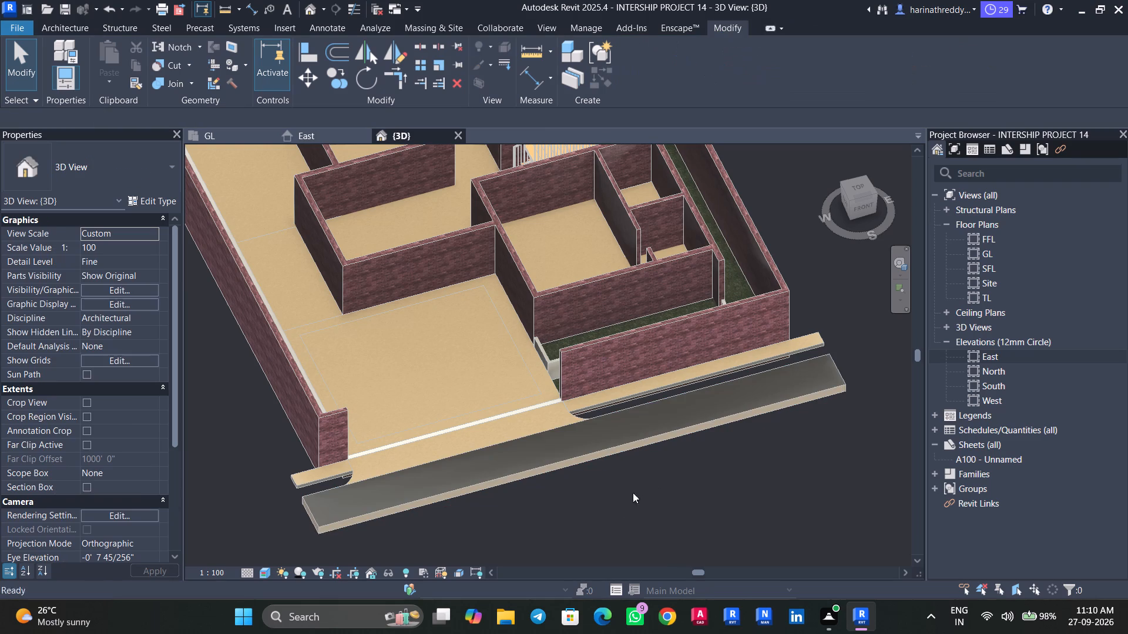
Start a sketched 1.5' toposolid in the GL floor plan with a 450 mm height offset.
shift+middle_drag(617, 511, 602, 603)
scroll(586, 545, down, 2)
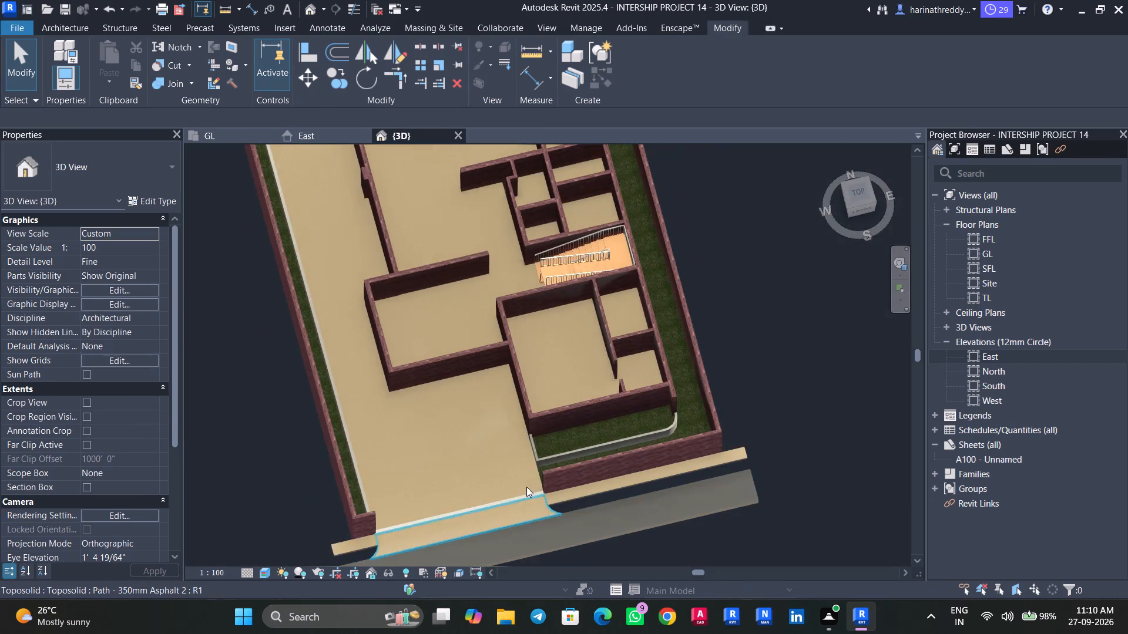
click(229, 136)
scroll(362, 387, down, 5)
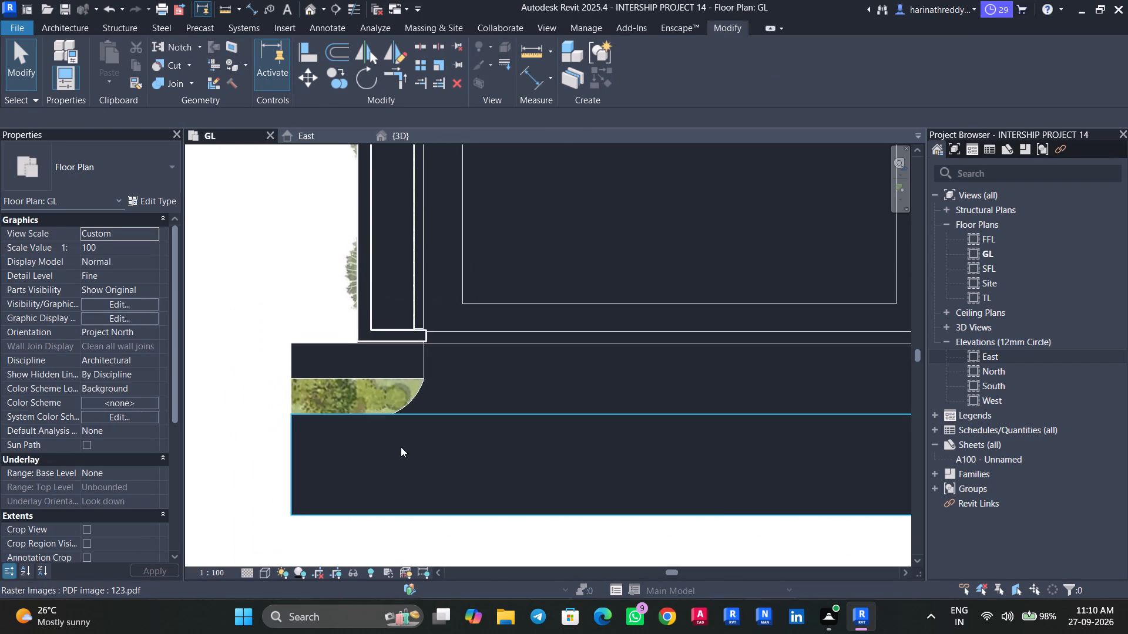
scroll(401, 451, up, 1)
scroll(401, 451, down, 1)
scroll(401, 451, up, 2)
scroll(270, 409, up, 2)
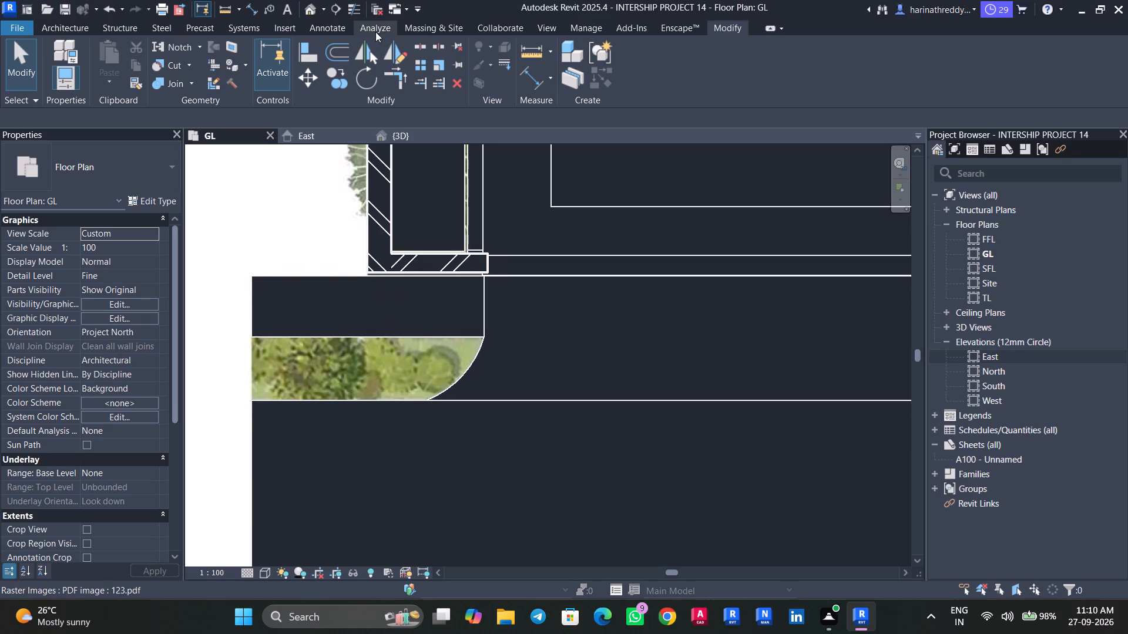
click(417, 32)
click(417, 88)
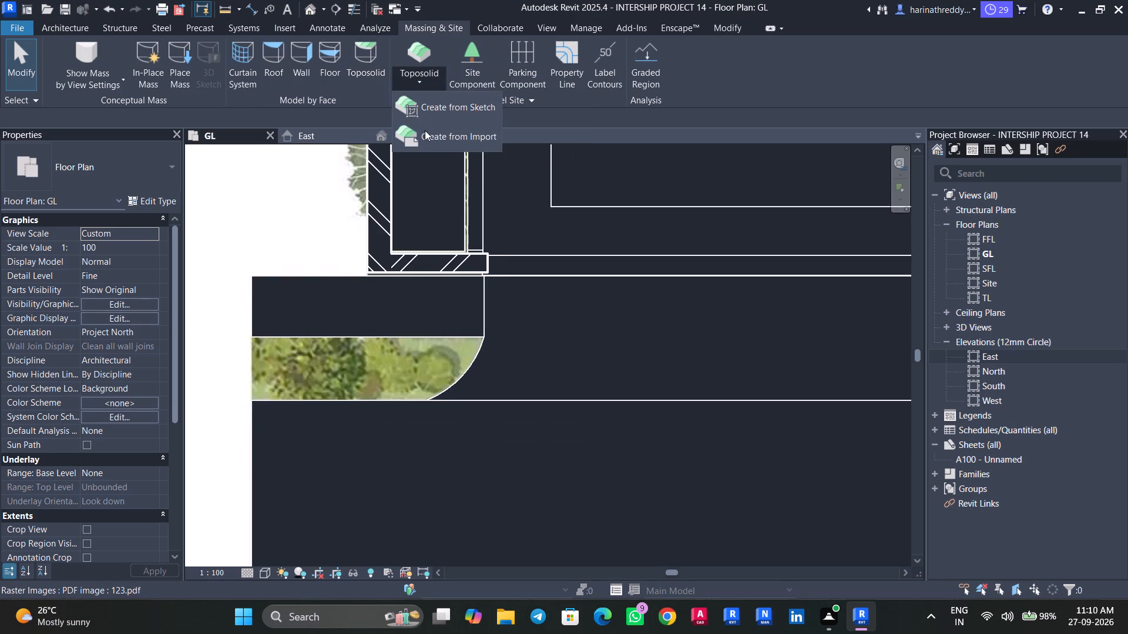
click(436, 110)
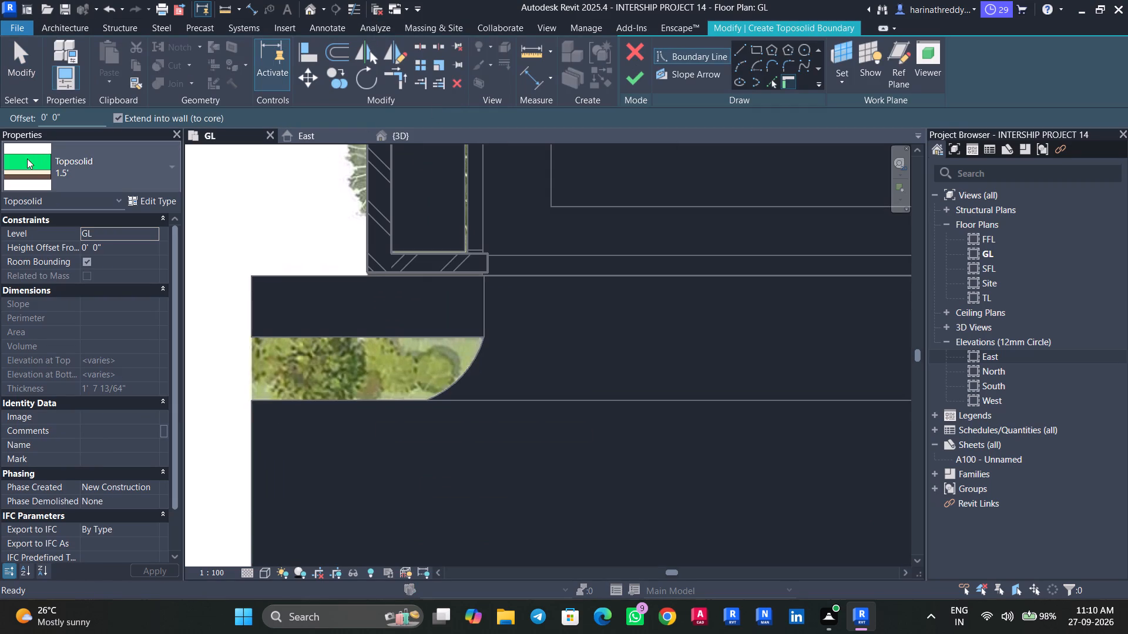
click(145, 248)
text(450MM)
key(Return)
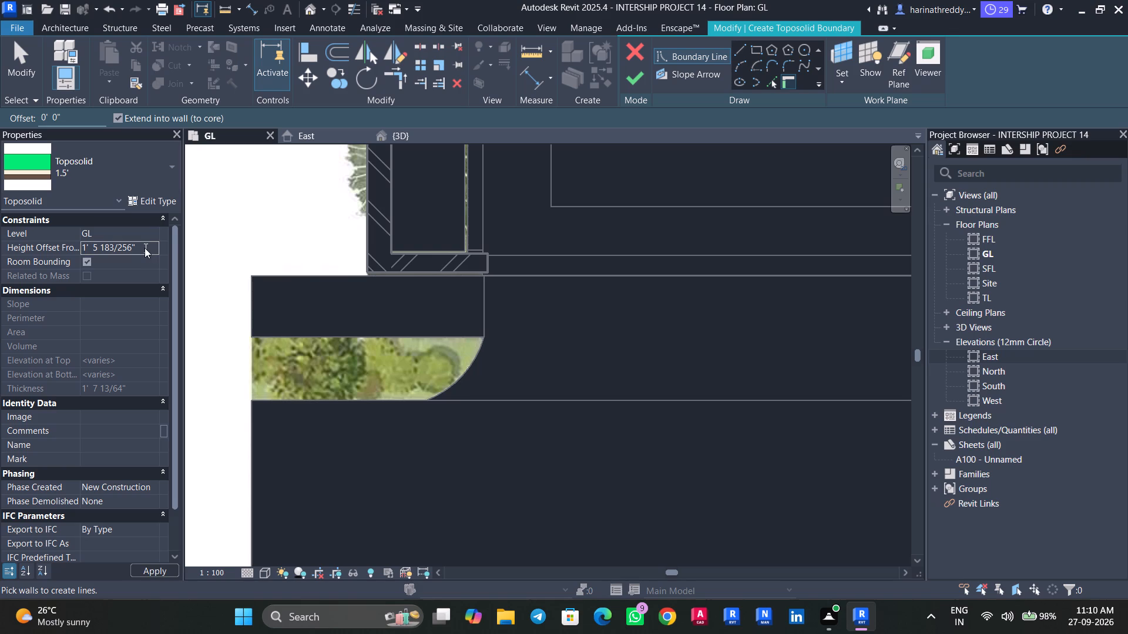
Sketch a boundary rectangle about 5' 5" long over the short planting strip and align its lower edge with the road edge.
click(756, 51)
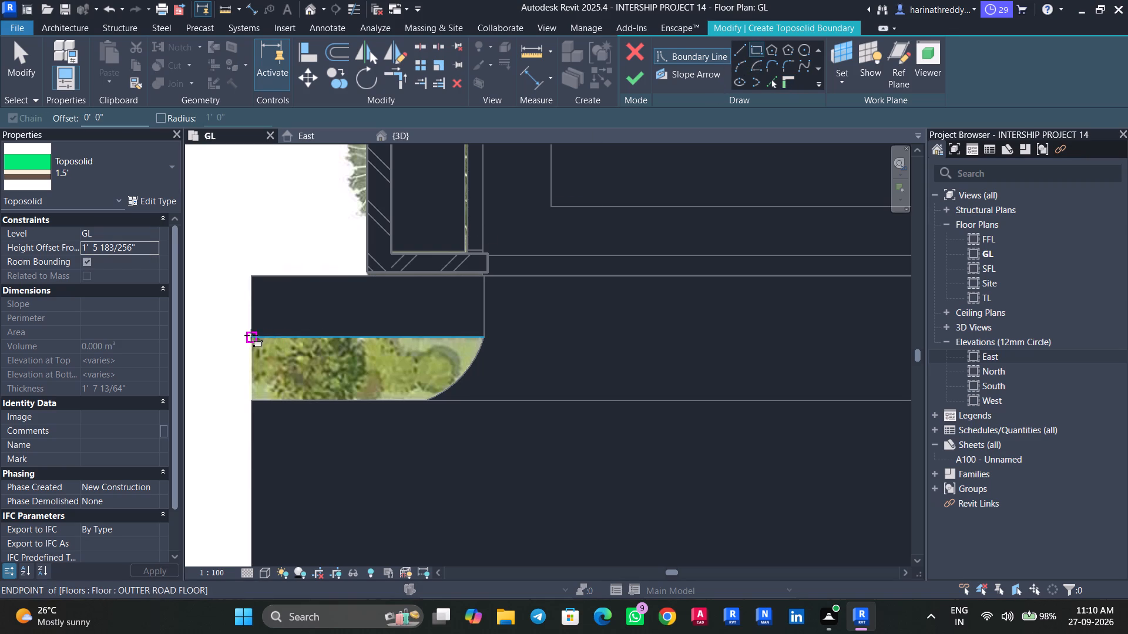
click(251, 335)
scroll(426, 396, up, 6)
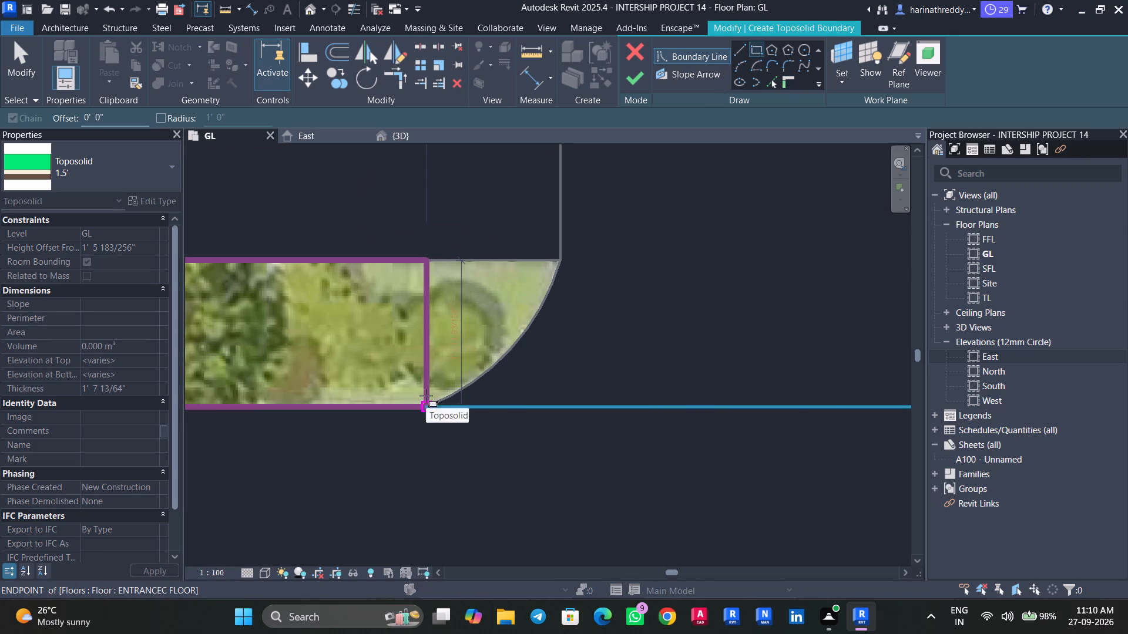
click(426, 396)
key(Escape)
key(Escape)
click(381, 397)
middle_drag(343, 421, 568, 373)
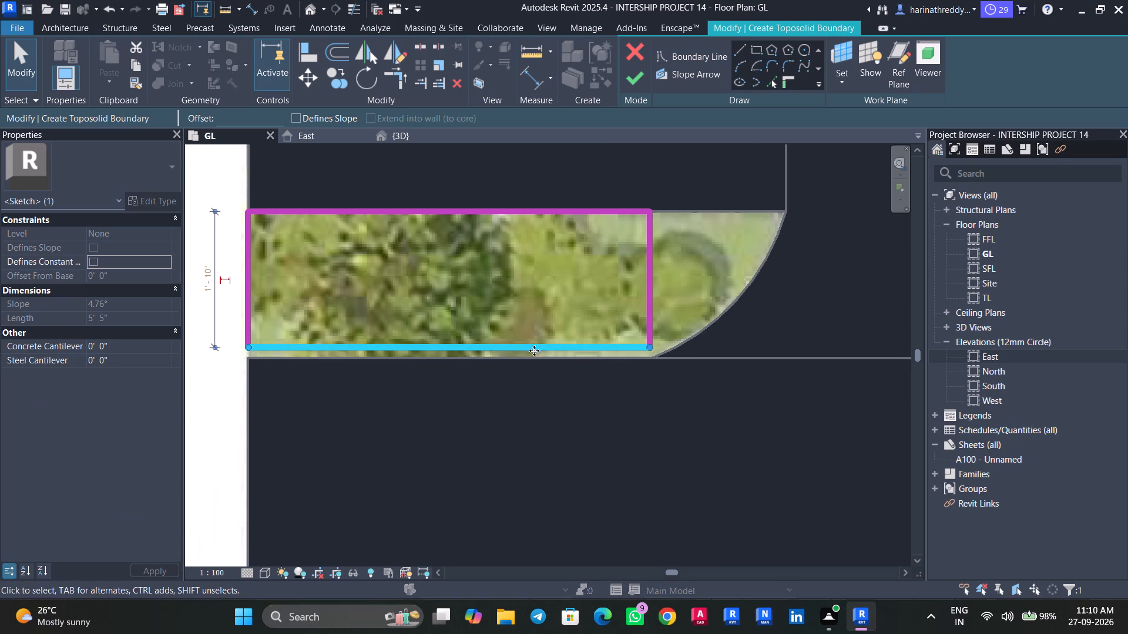
drag(534, 347, 537, 357)
key(Escape)
Sketch a boundary rectangle over the straight part of the long planting strip, up to the start of its curved end.
scroll(539, 401, down, 3)
scroll(539, 401, up, 1)
scroll(539, 401, down, 1)
middle_drag(532, 401, 459, 401)
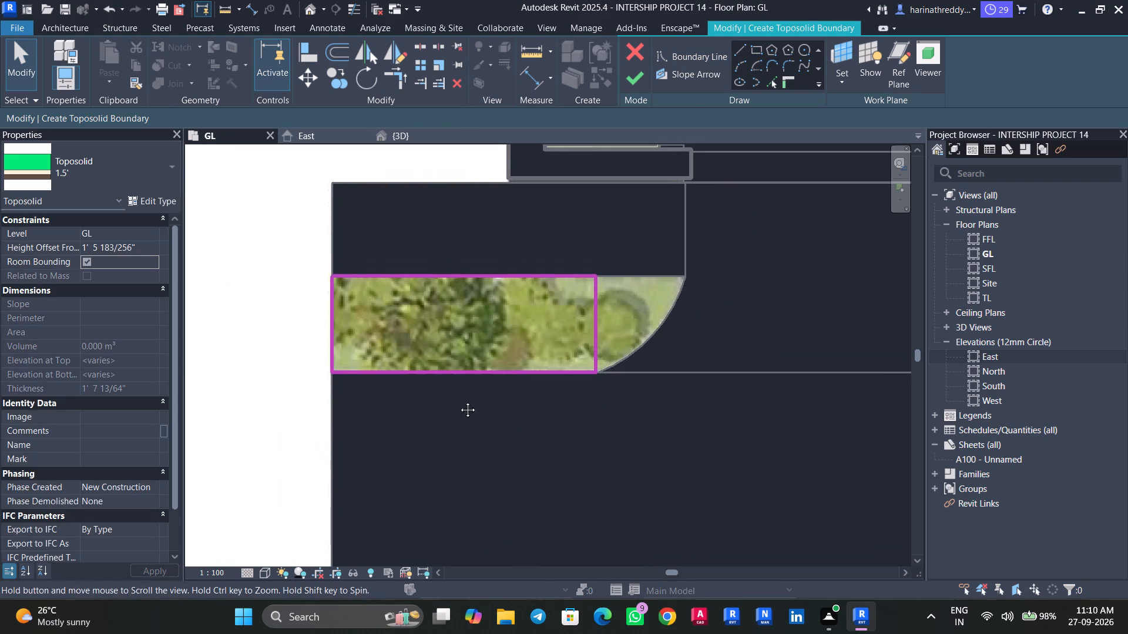
middle_drag(459, 401, 33, 402)
scroll(32, 403, down, 4)
scroll(569, 280, down, 4)
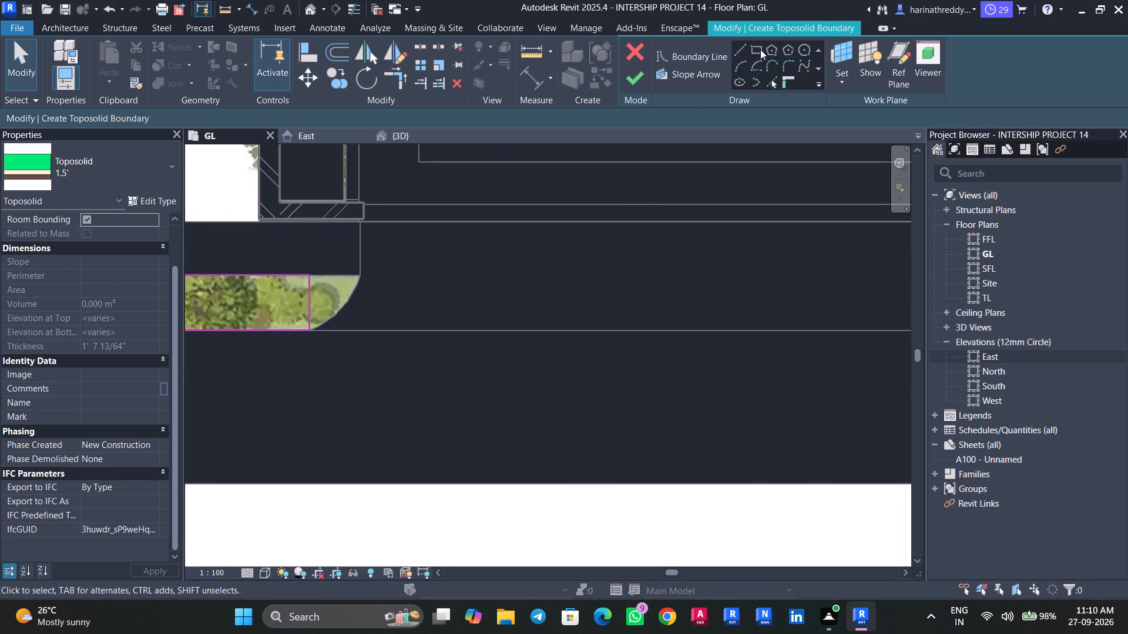
click(757, 48)
middle_drag(694, 331, 229, 319)
middle_drag(661, 342, 338, 352)
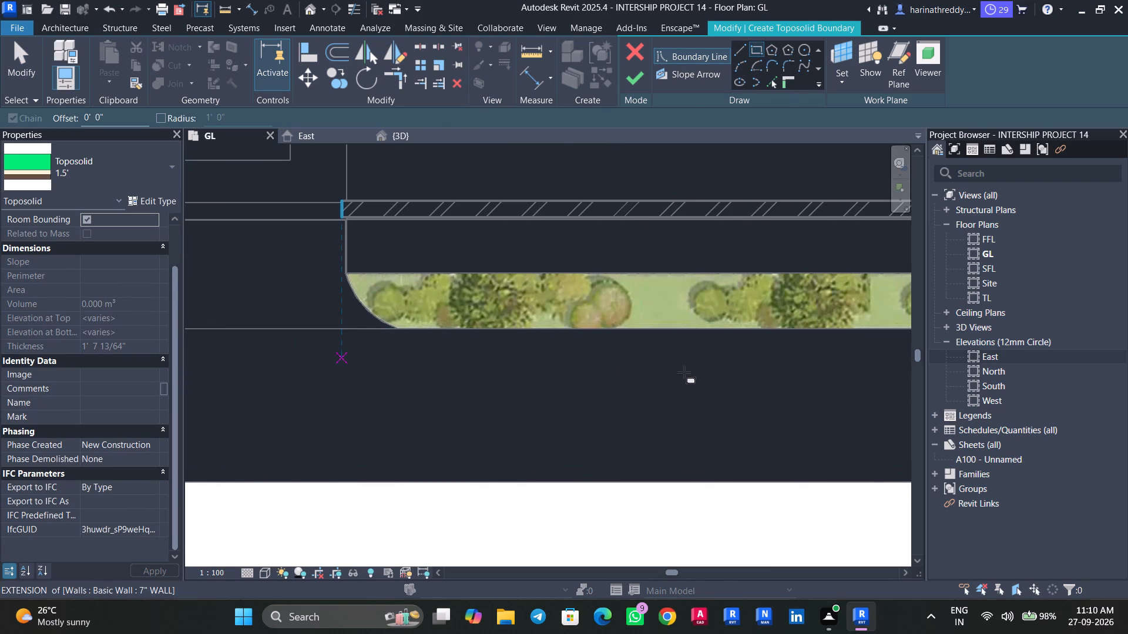
middle_drag(702, 372, 323, 389)
click(882, 345)
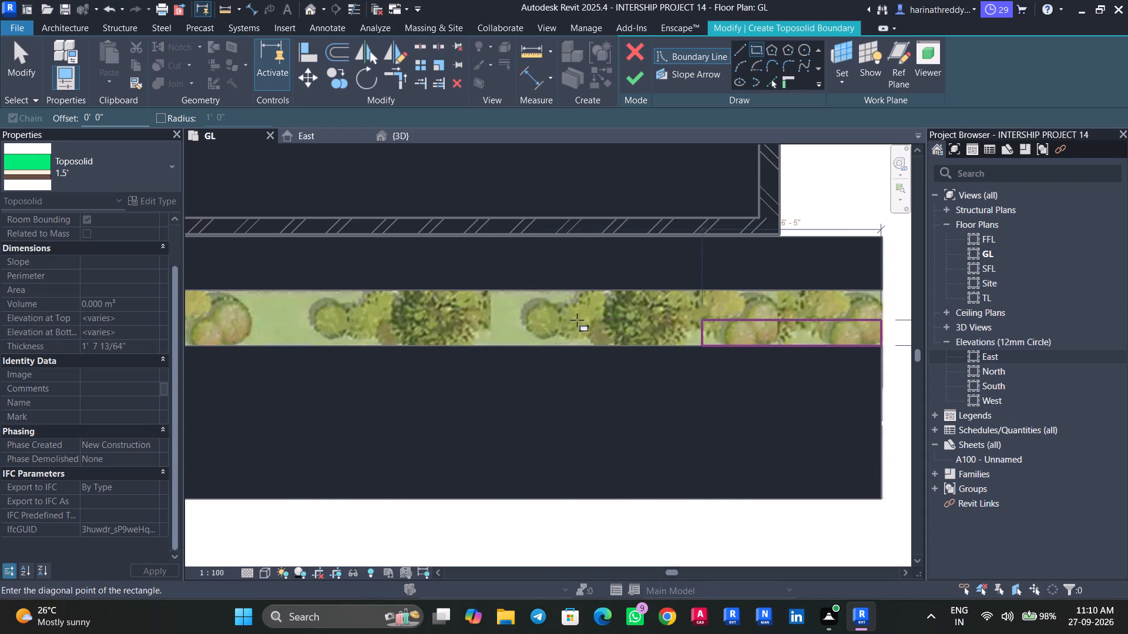
middle_drag(431, 321, 942, 281)
scroll(536, 251, up, 5)
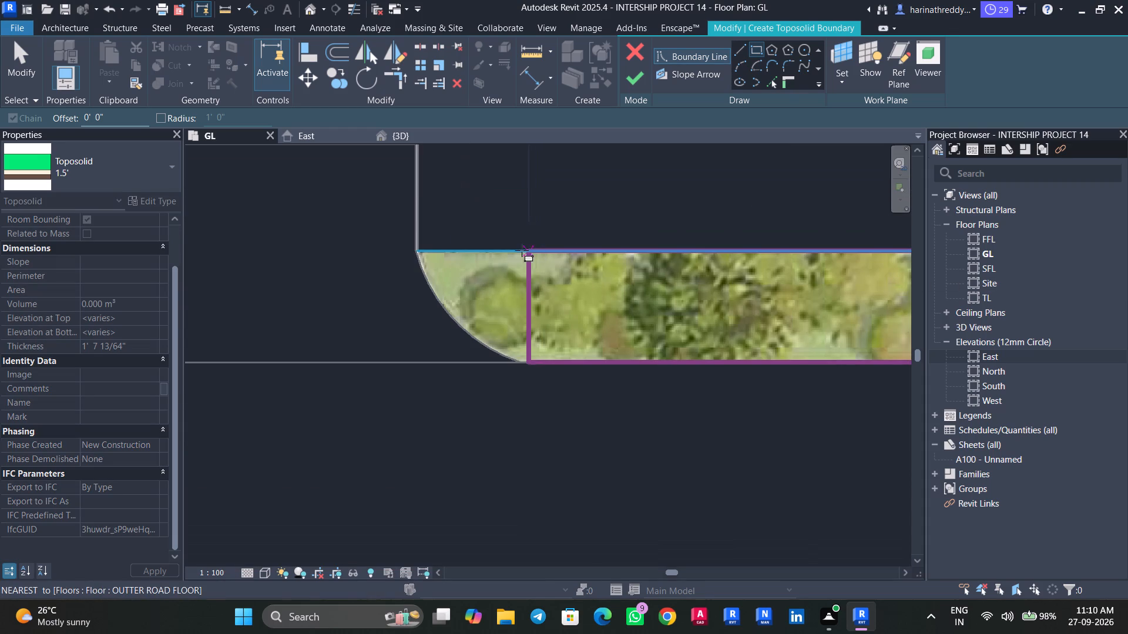
click(518, 248)
key(Escape)
key(Escape)
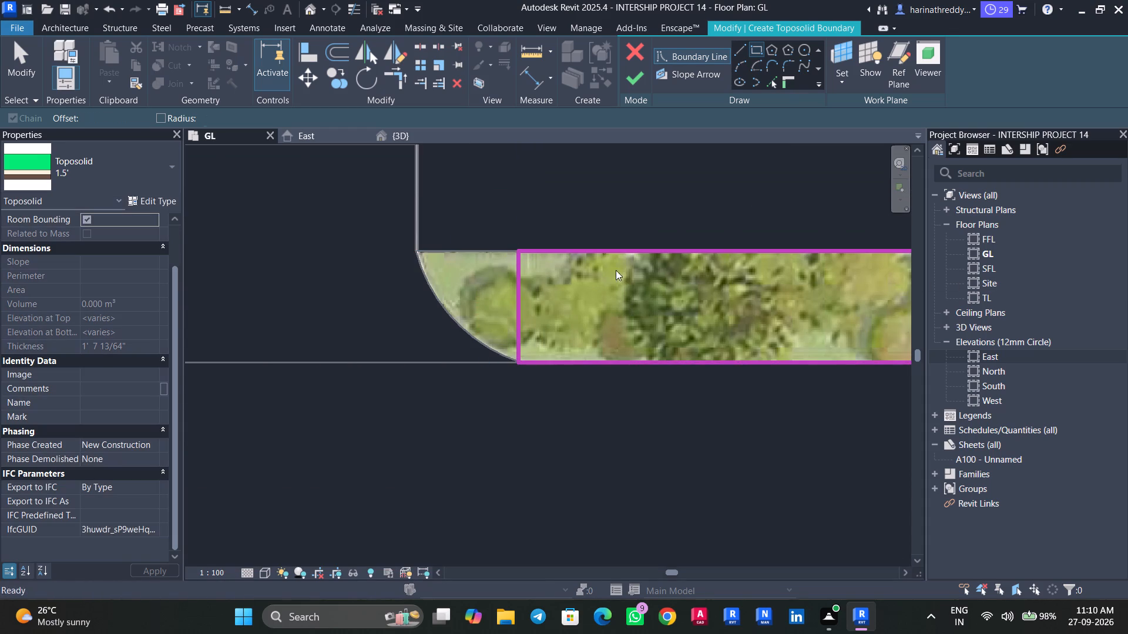
Draw a boundary line extending the long strip's upper edge to the tip of its curved end.
click(741, 48)
scroll(485, 281, up, 4)
middle_drag(489, 282, 540, 351)
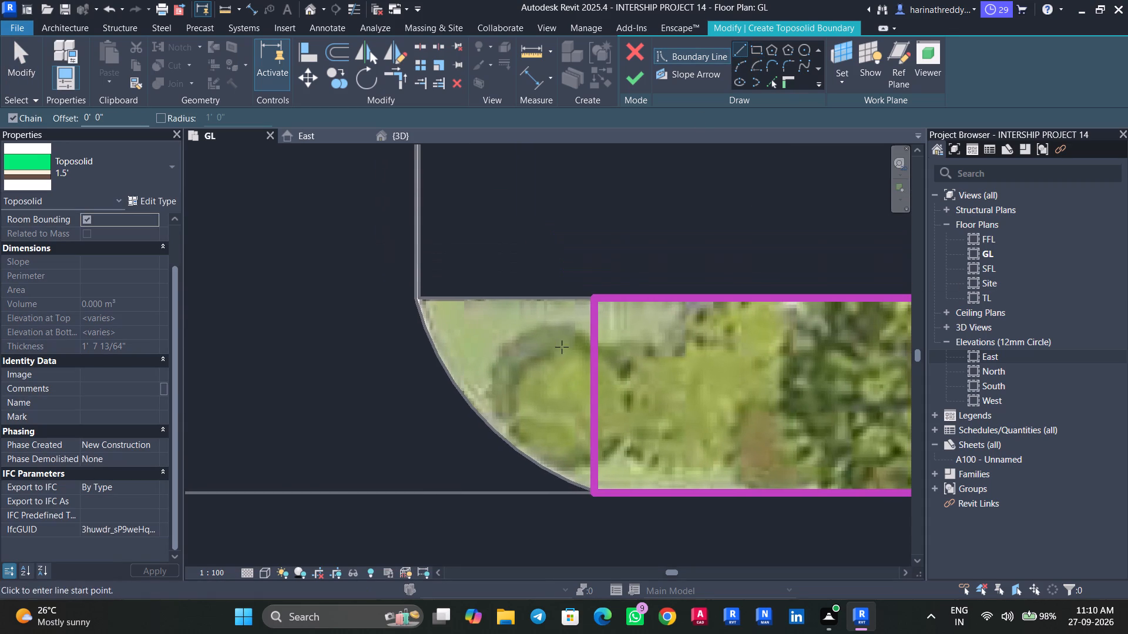
click(593, 301)
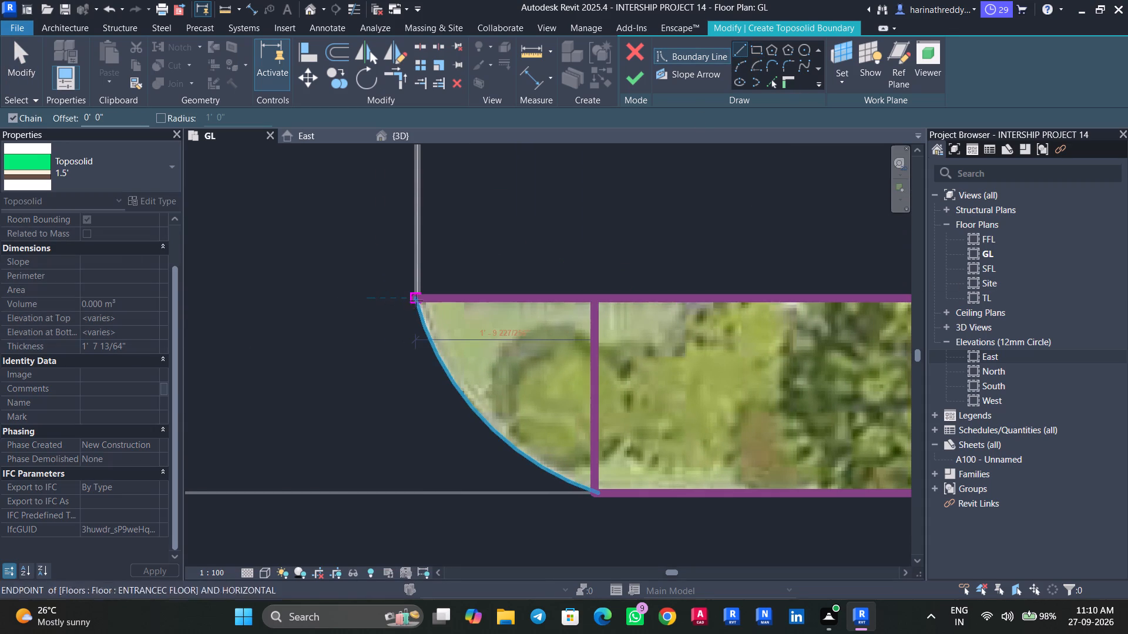
click(417, 301)
key(Escape)
Draw a boundary line extending the short strip's upper edge to the tip of its curved end.
scroll(381, 349, down, 3)
scroll(381, 349, up, 1)
scroll(381, 349, down, 5)
middle_drag(290, 358, 609, 352)
middle_drag(508, 351, 827, 350)
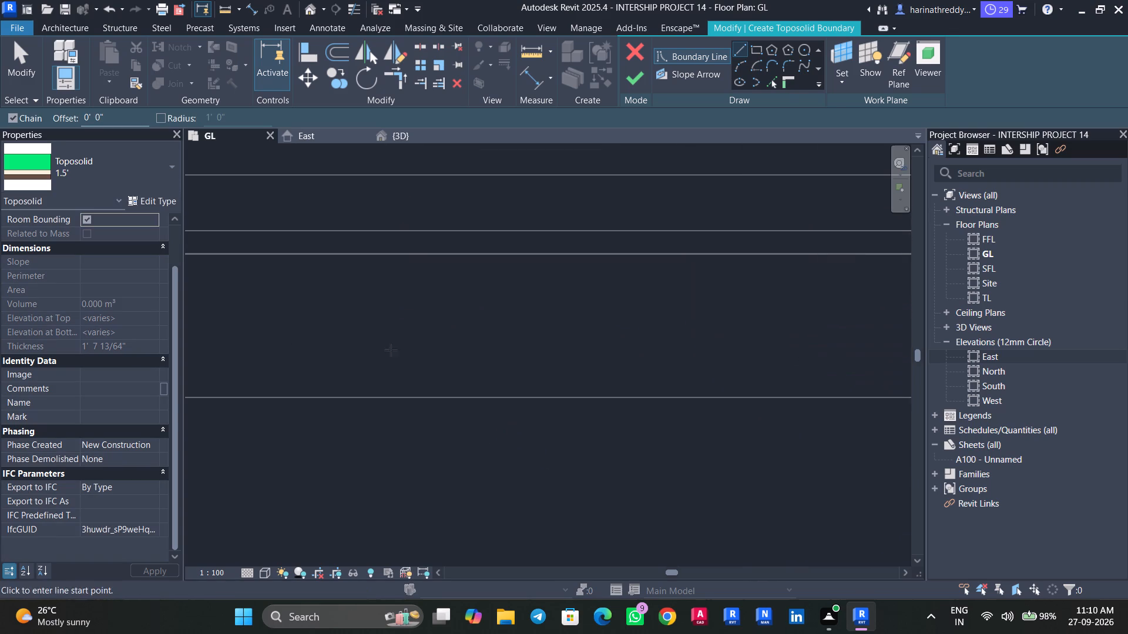
middle_drag(398, 354, 725, 367)
middle_drag(516, 359, 690, 359)
scroll(404, 344, up, 4)
click(429, 333)
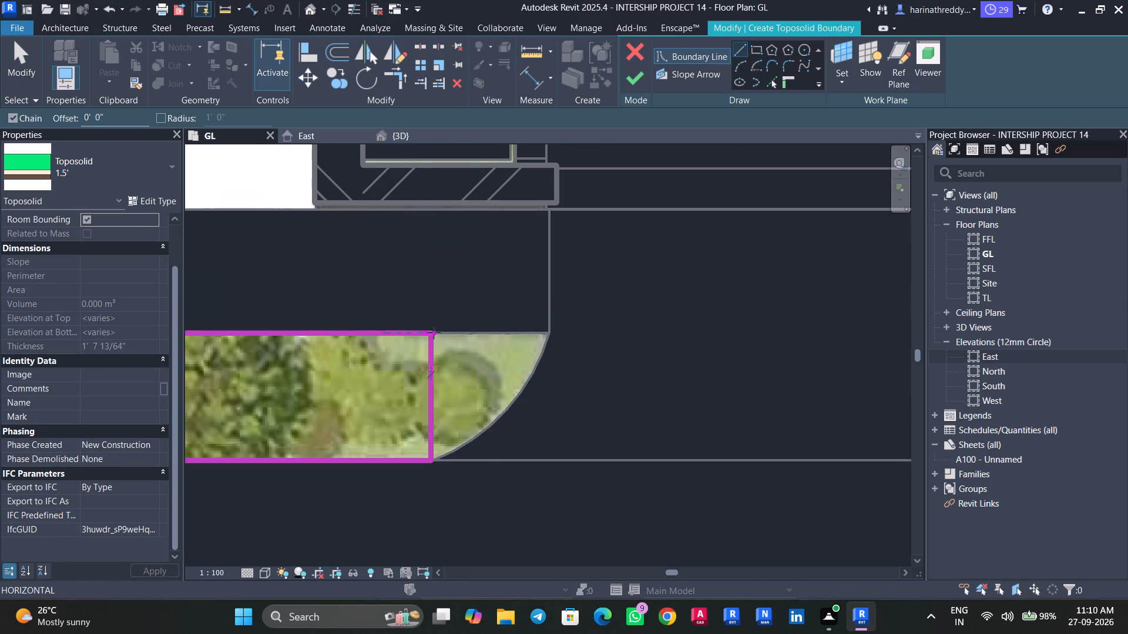
click(548, 329)
key(Escape)
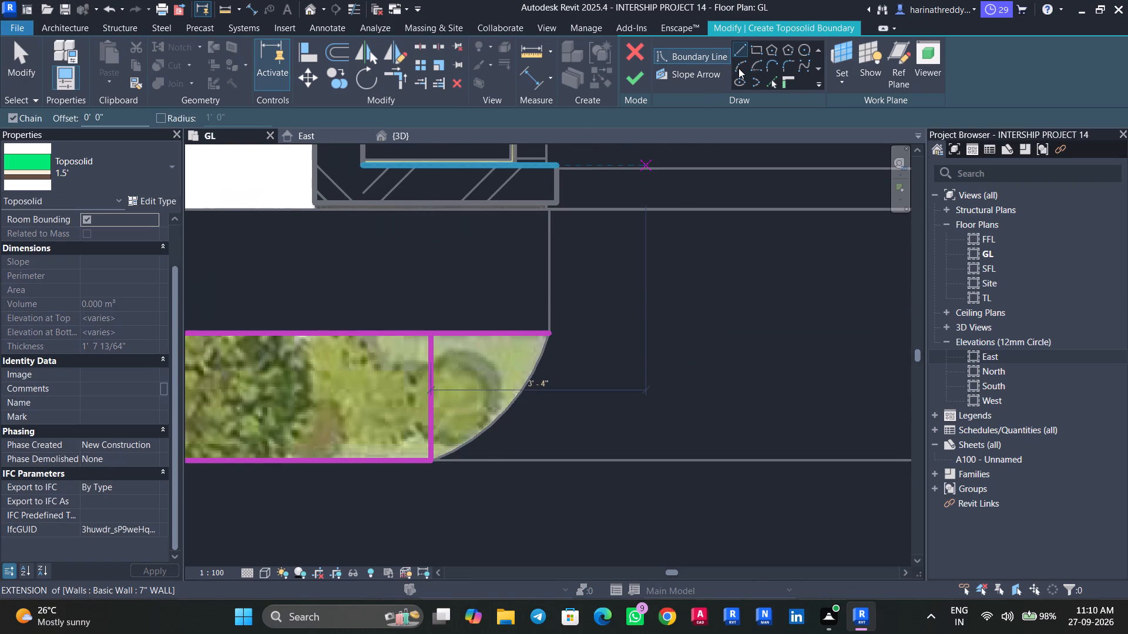
Trace the short planting strip's curved end with a start-end-radius arc along the entrance floor edge.
click(738, 68)
click(428, 457)
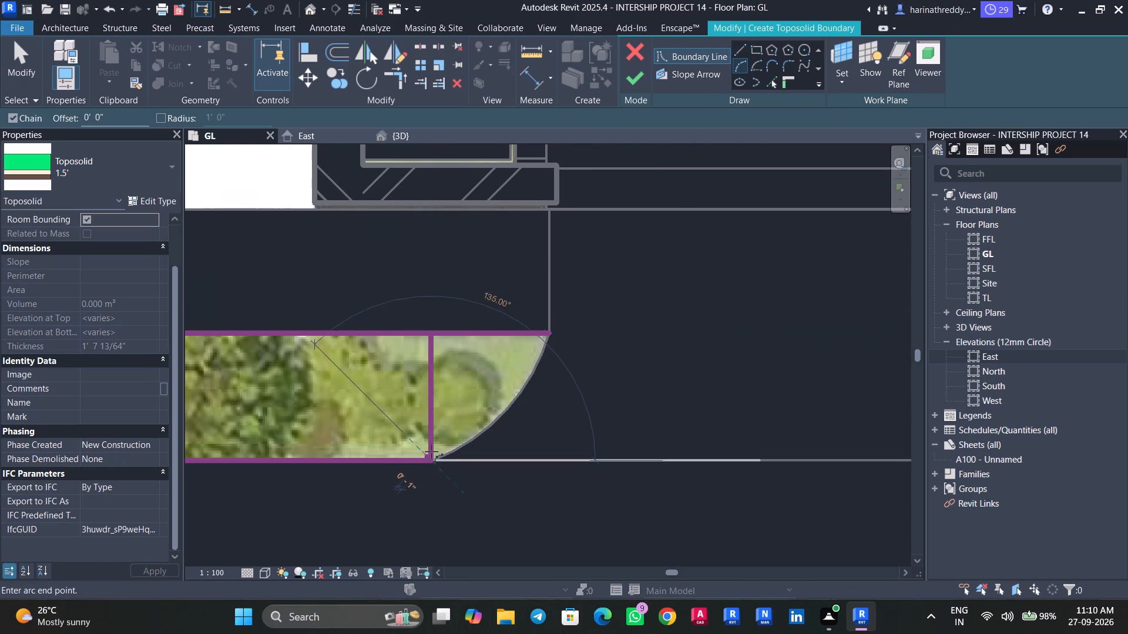
click(548, 330)
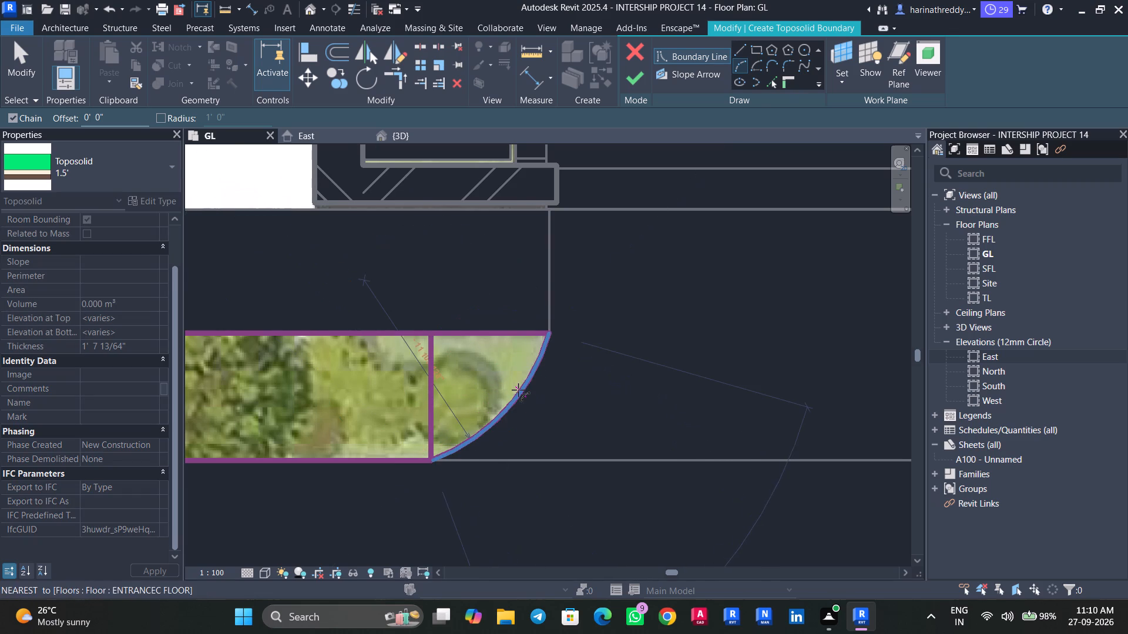
click(518, 390)
key(Escape)
Trace the long planting strip's curved end with a start-end-radius arc from its lower edge to the tip of its upper edge.
scroll(566, 408, down, 7)
middle_drag(625, 405, 257, 397)
scroll(498, 397, up, 1)
middle_drag(493, 397, 384, 411)
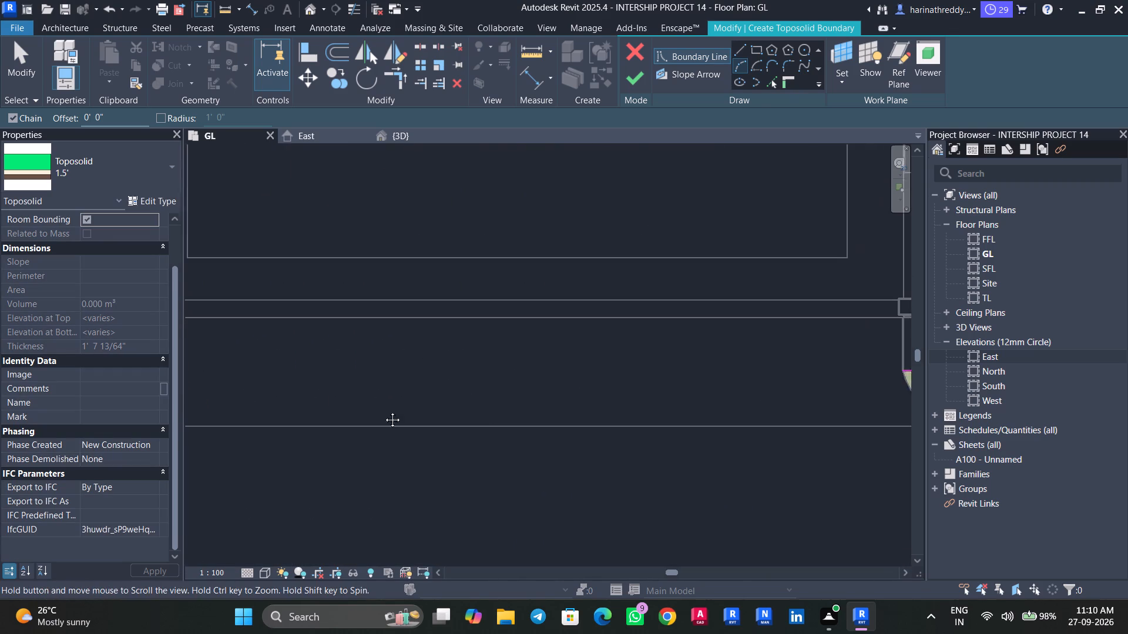
middle_drag(384, 411, 347, 413)
middle_drag(505, 417, 161, 420)
scroll(469, 445, up, 2)
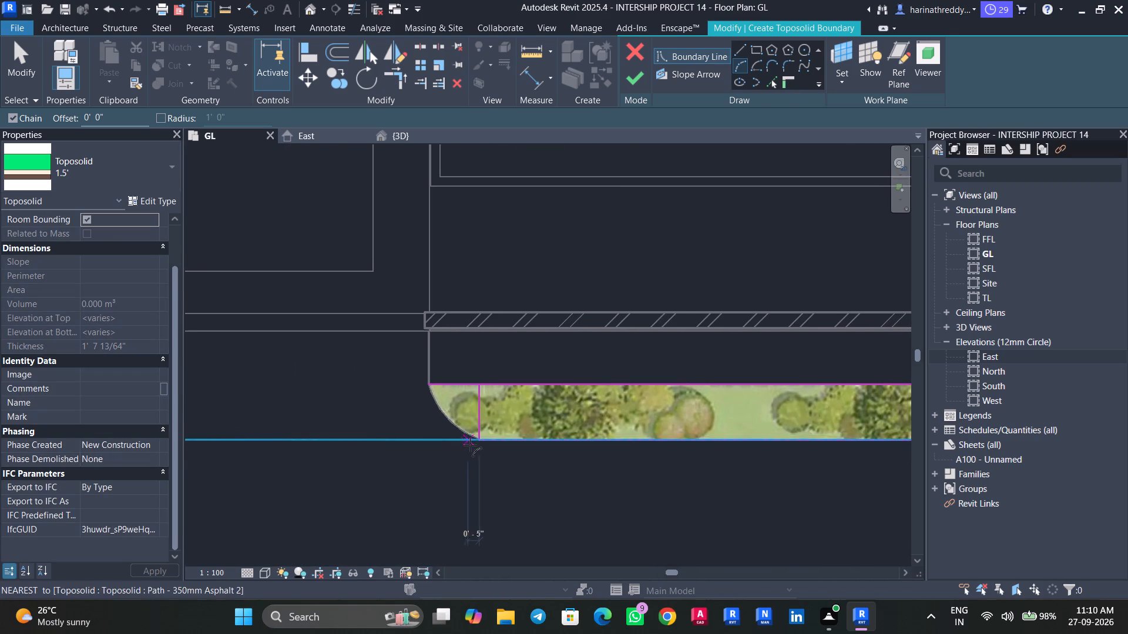
scroll(470, 445, up, 2)
click(488, 433)
scroll(395, 339, up, 5)
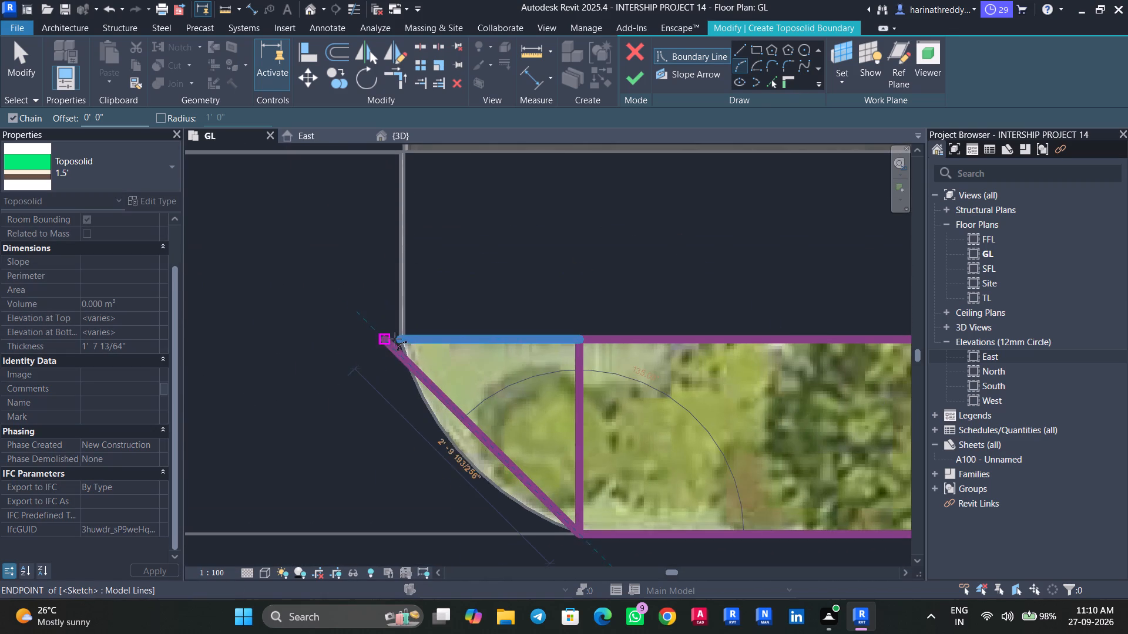
click(404, 342)
click(415, 366)
key(Escape)
key(Escape)
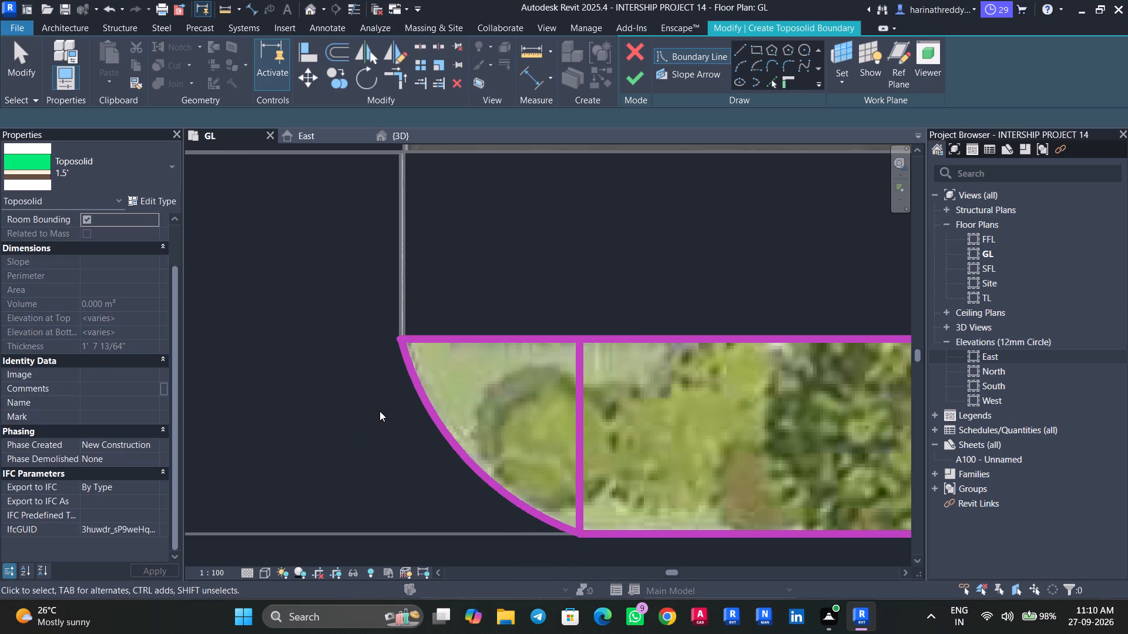
scroll(380, 411, down, 5)
scroll(366, 424, up, 3)
key(Escape)
key(Escape)
key(Escape)
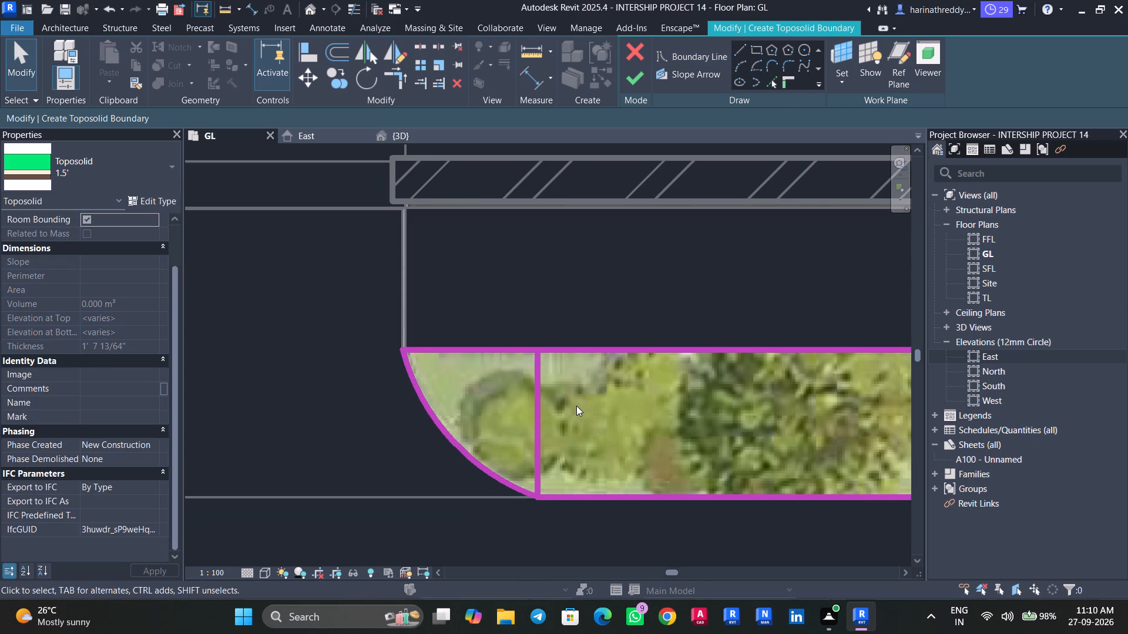
Delete the divider lines between the straight and curved parts of both planting strips and finish the toposolid boundary.
click(535, 410)
key(Delete)
scroll(540, 405, down, 11)
scroll(542, 402, up, 1)
scroll(542, 401, down, 5)
middle_drag(419, 420, 664, 415)
scroll(495, 394, up, 3)
click(499, 400)
key(Delete)
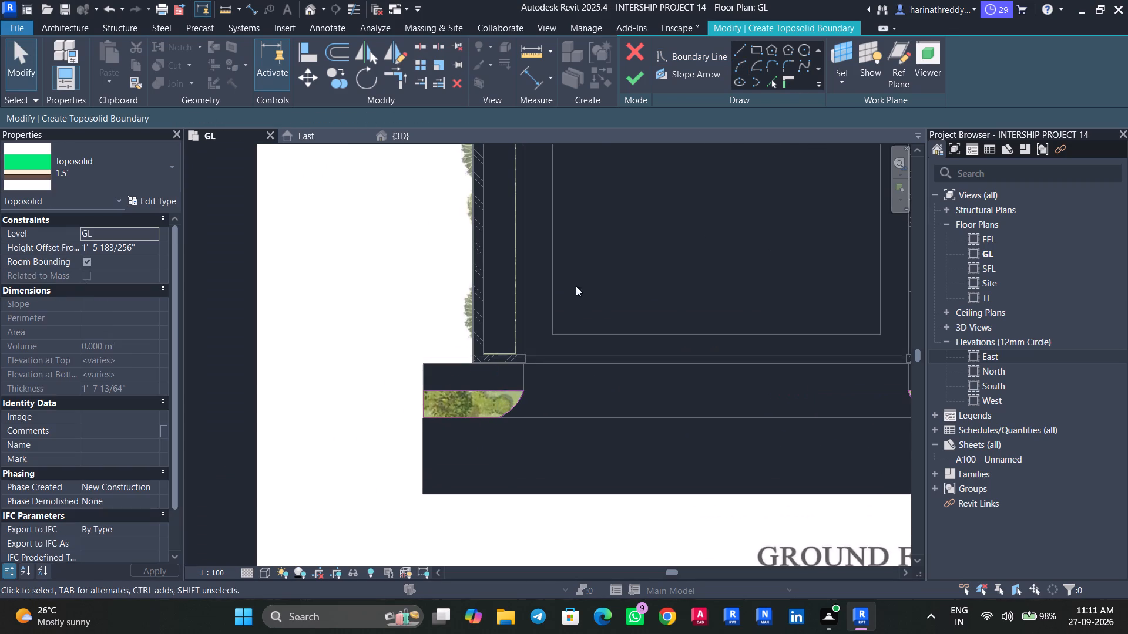
click(629, 75)
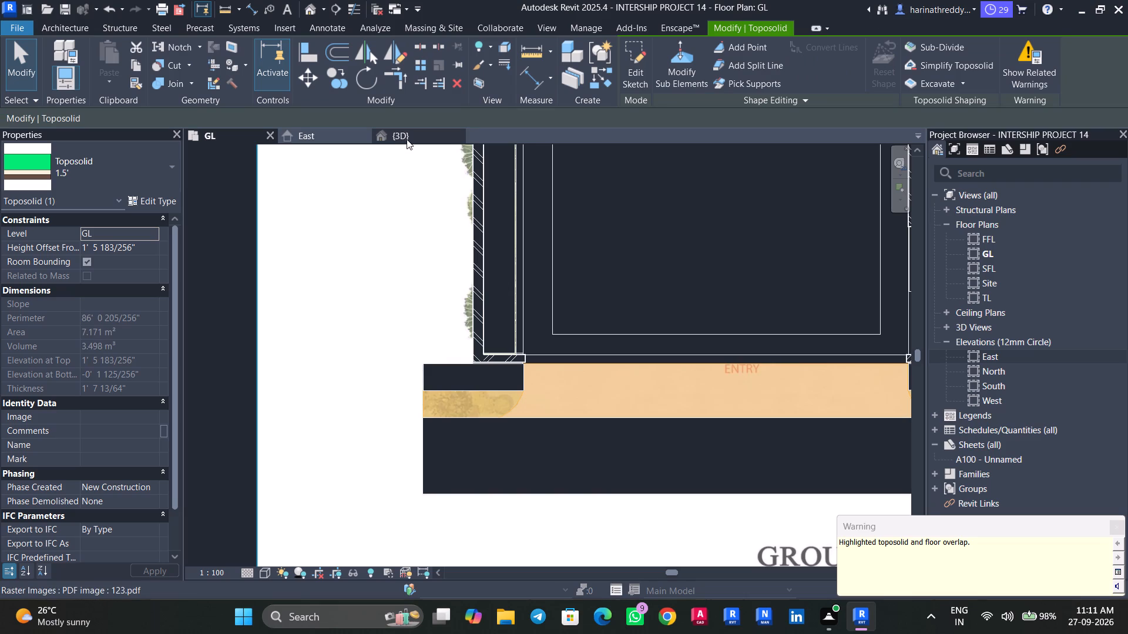
Inspect both roadside planting strips in the 3D view, checking how they sit against the road and entrance floor.
click(407, 139)
key(Escape)
key(Escape)
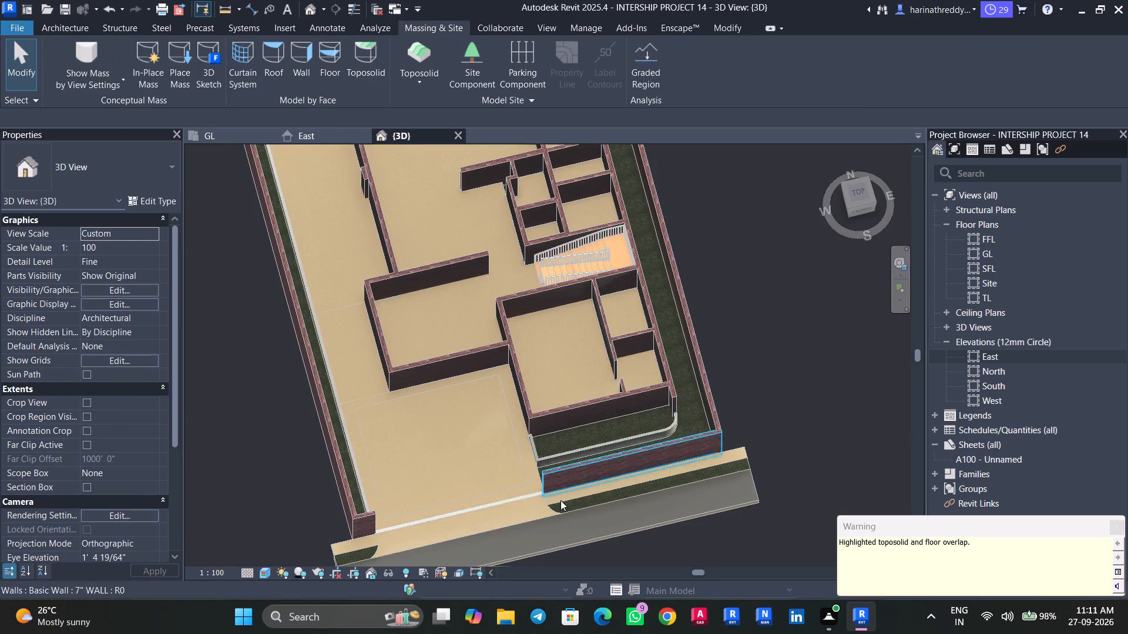
shift+middle_drag(489, 536, 537, 377)
scroll(415, 469, up, 11)
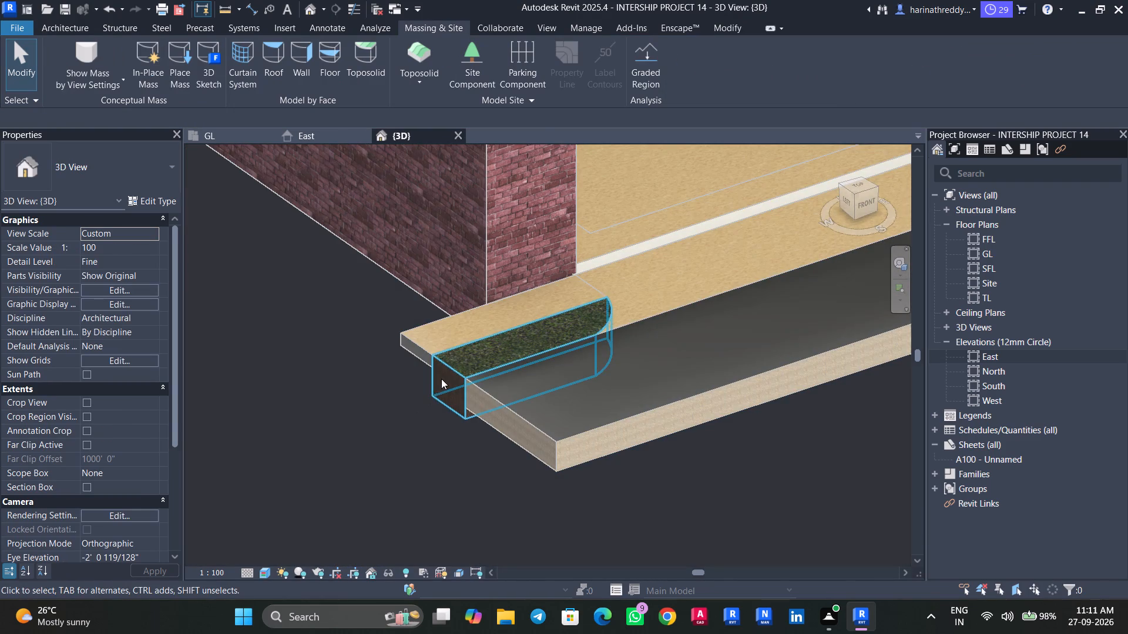
click(441, 379)
key(Escape)
key(Escape)
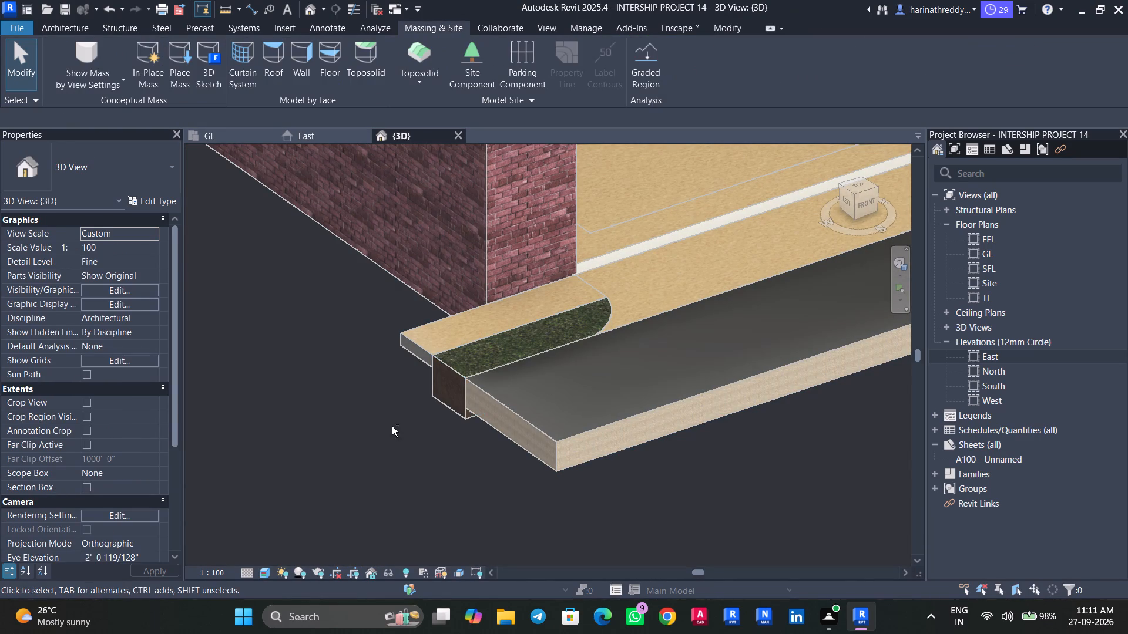
shift+middle_drag(392, 426, 370, 469)
scroll(428, 461, down, 8)
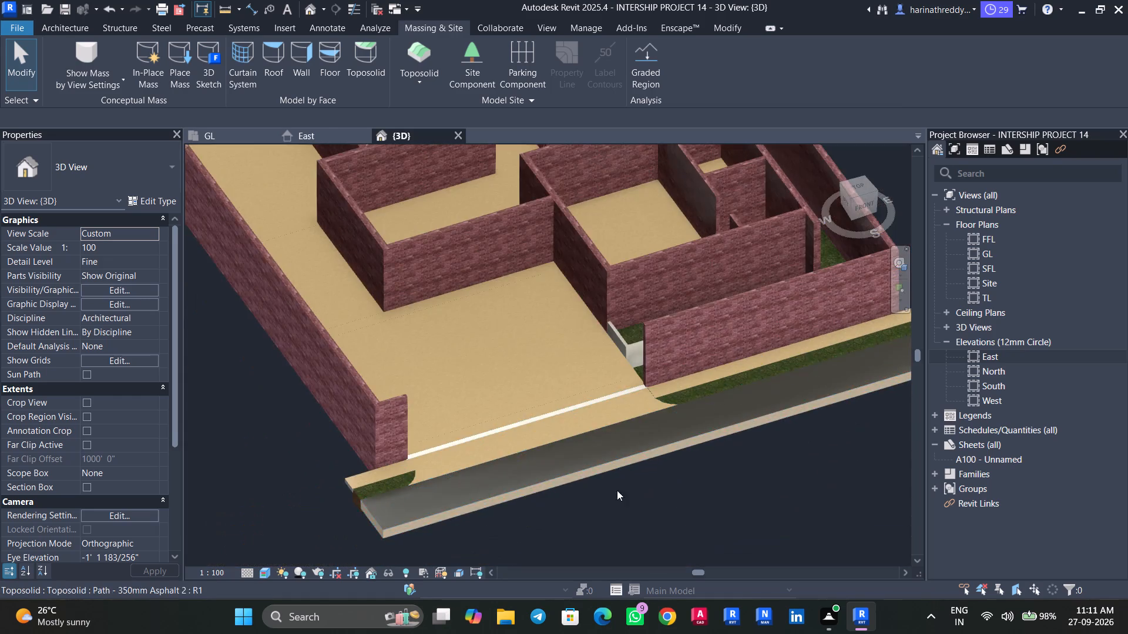
shift+middle_drag(711, 497, 569, 464)
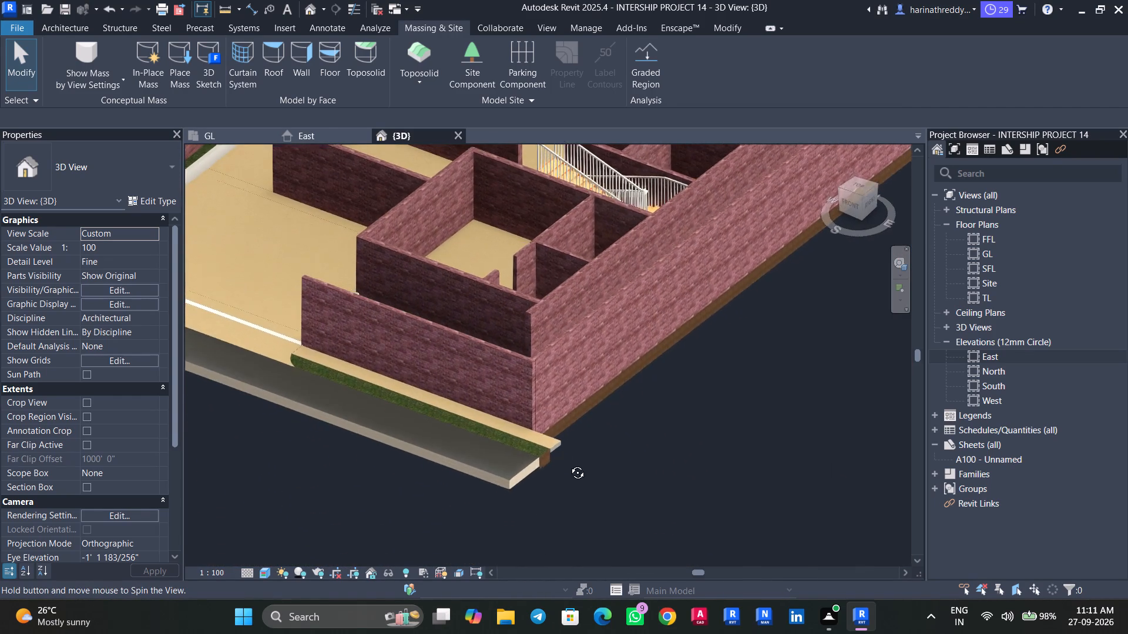
shift+middle_drag(569, 464, 657, 569)
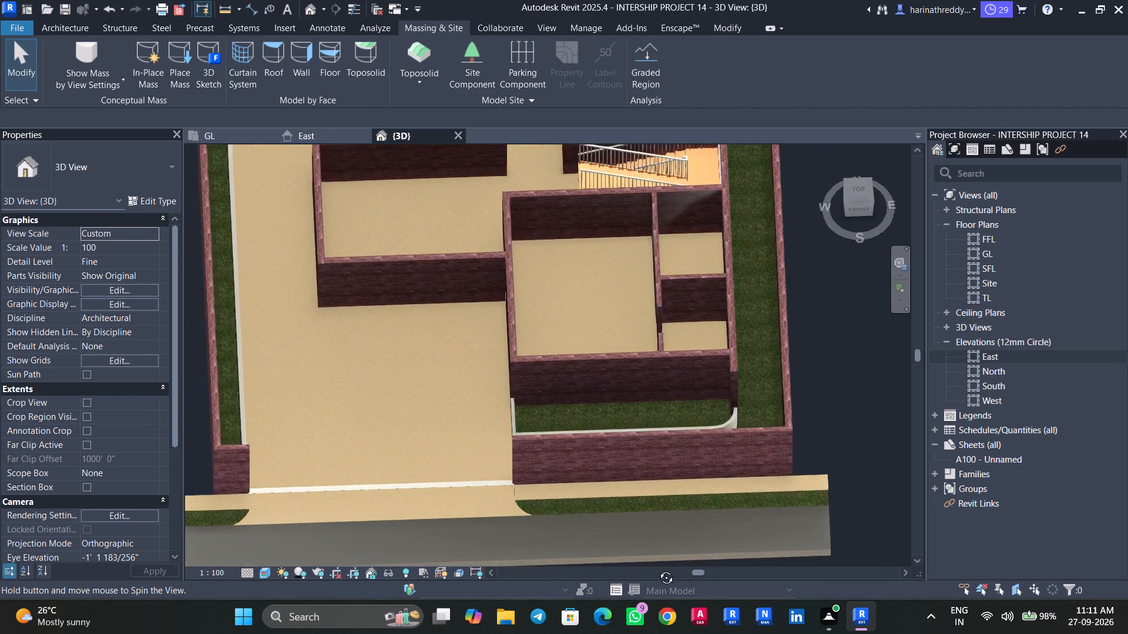
shift+middle_drag(657, 569, 695, 542)
scroll(533, 484, down, 2)
scroll(533, 484, up, 1)
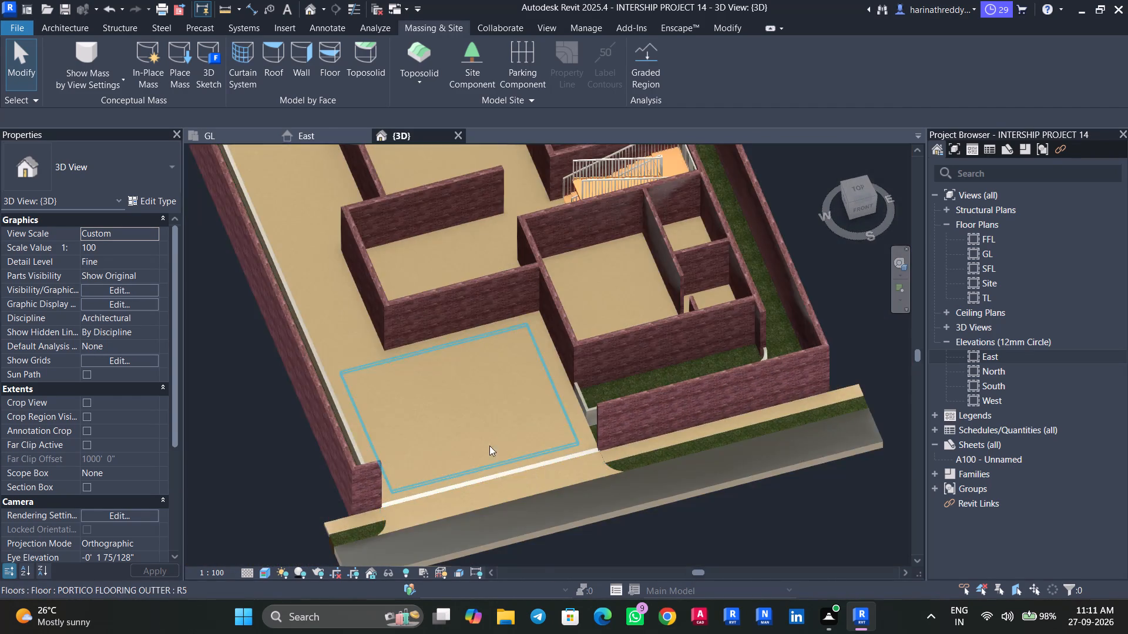
scroll(478, 434, down, 4)
In the GL floor plan, set the draw layer of the 123.pdf plan image to Foreground.
click(233, 136)
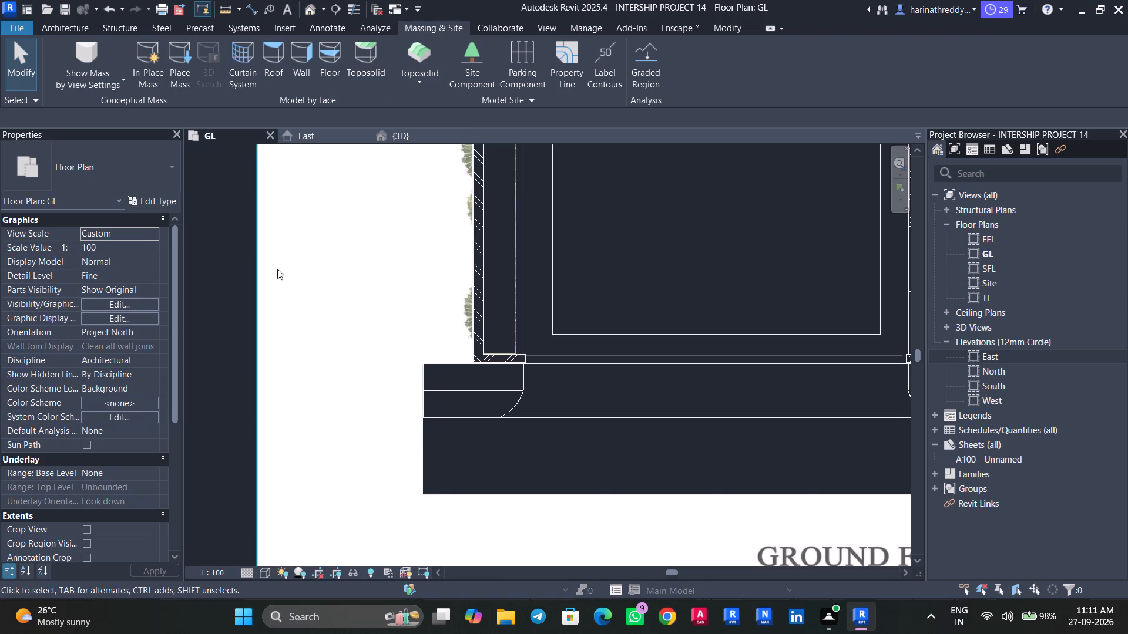
scroll(352, 342, down, 6)
scroll(352, 342, up, 1)
scroll(352, 342, down, 3)
middle_drag(333, 301, 314, 446)
click(325, 394)
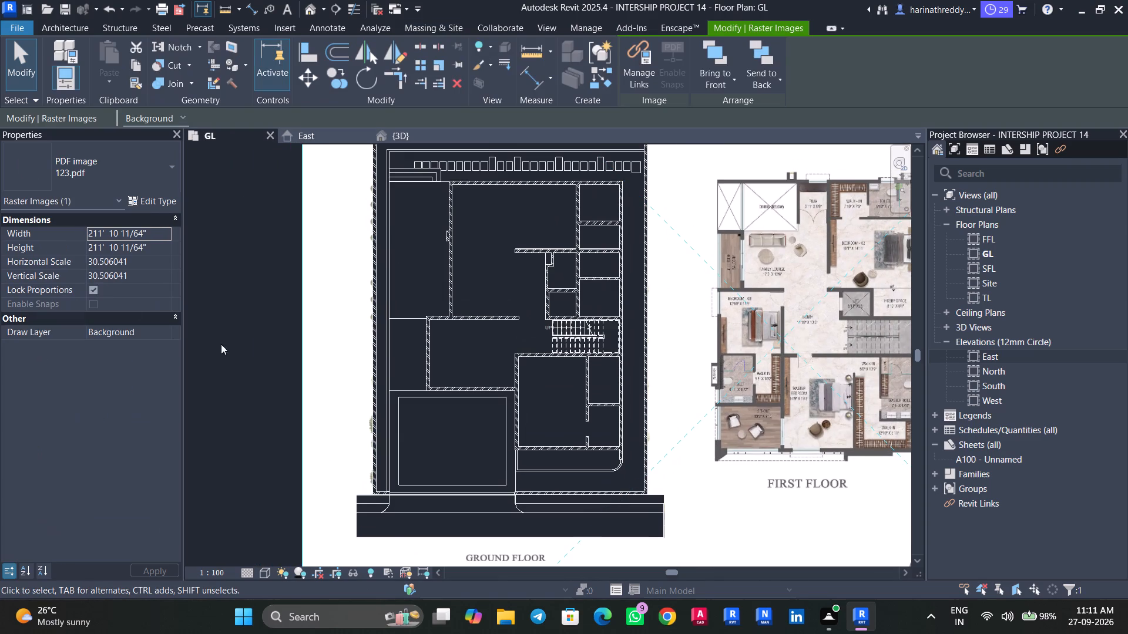
click(162, 335)
click(139, 356)
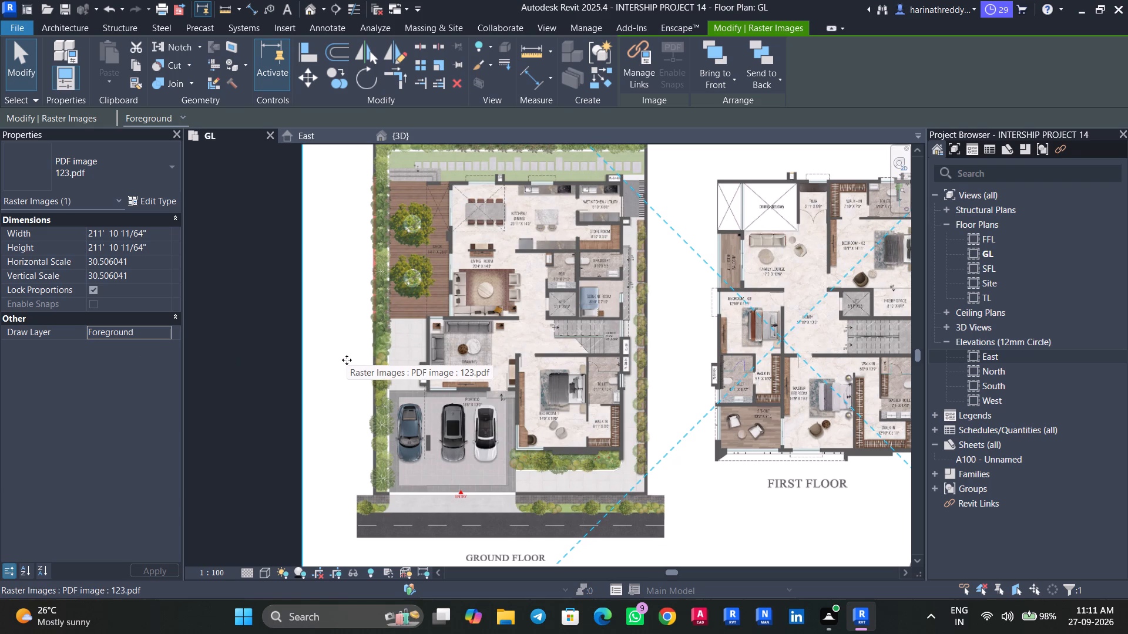
Examine the ground and first floor plans in the image, focusing on the kitchen and the rear garden side.
scroll(349, 367, down, 4)
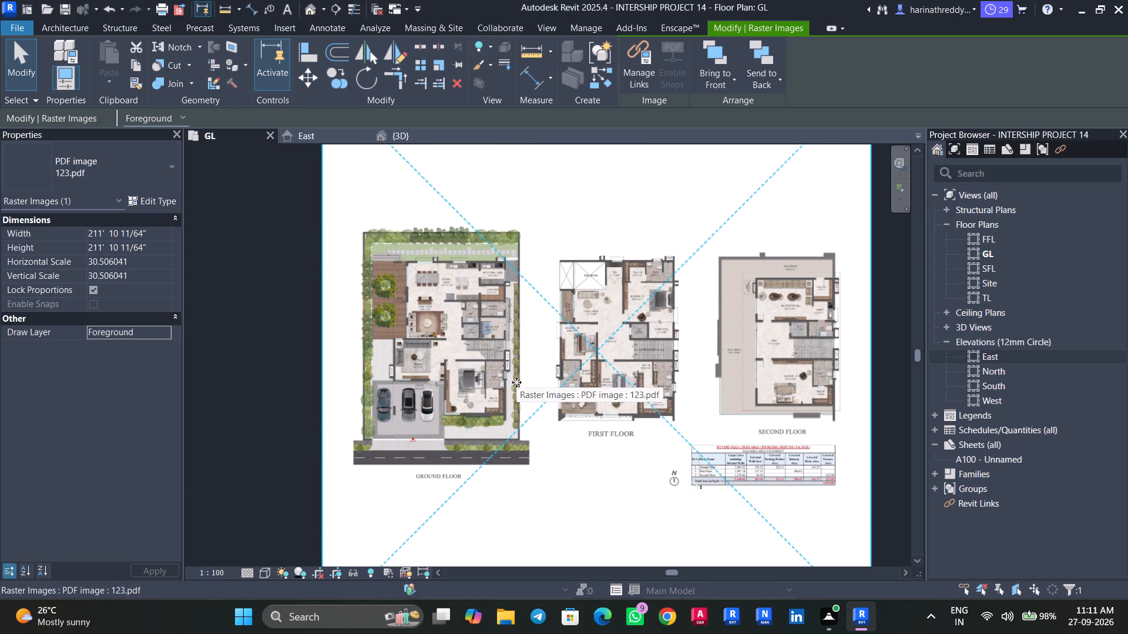
scroll(516, 382, up, 3)
middle_drag(516, 382, 338, 515)
scroll(411, 365, up, 2)
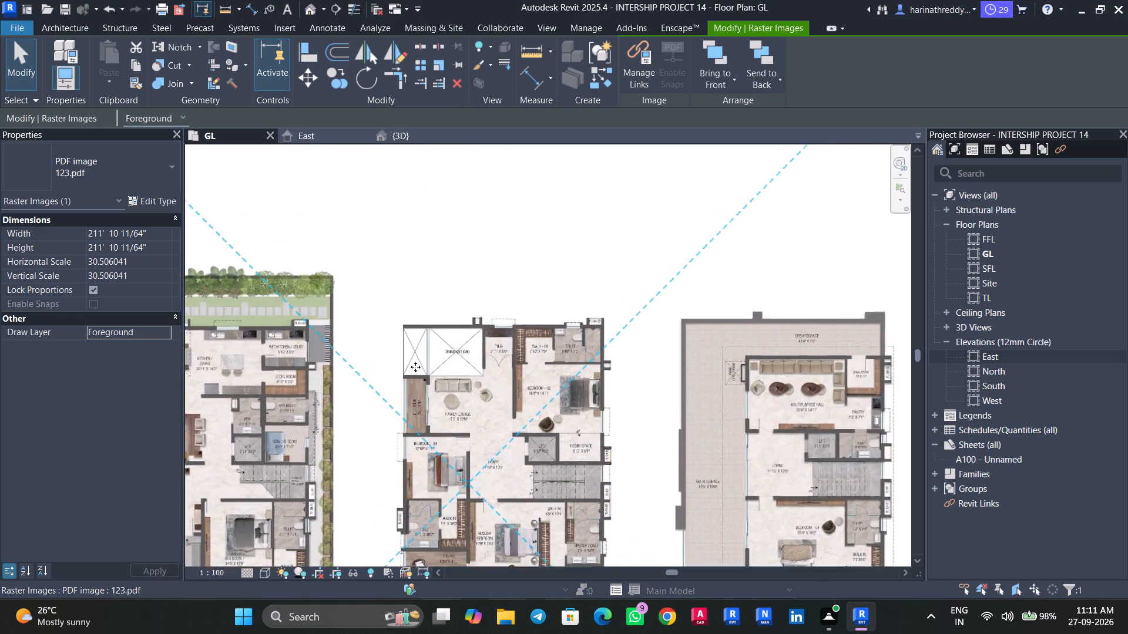
scroll(415, 367, up, 3)
middle_drag(414, 410, 549, 411)
scroll(549, 411, down, 3)
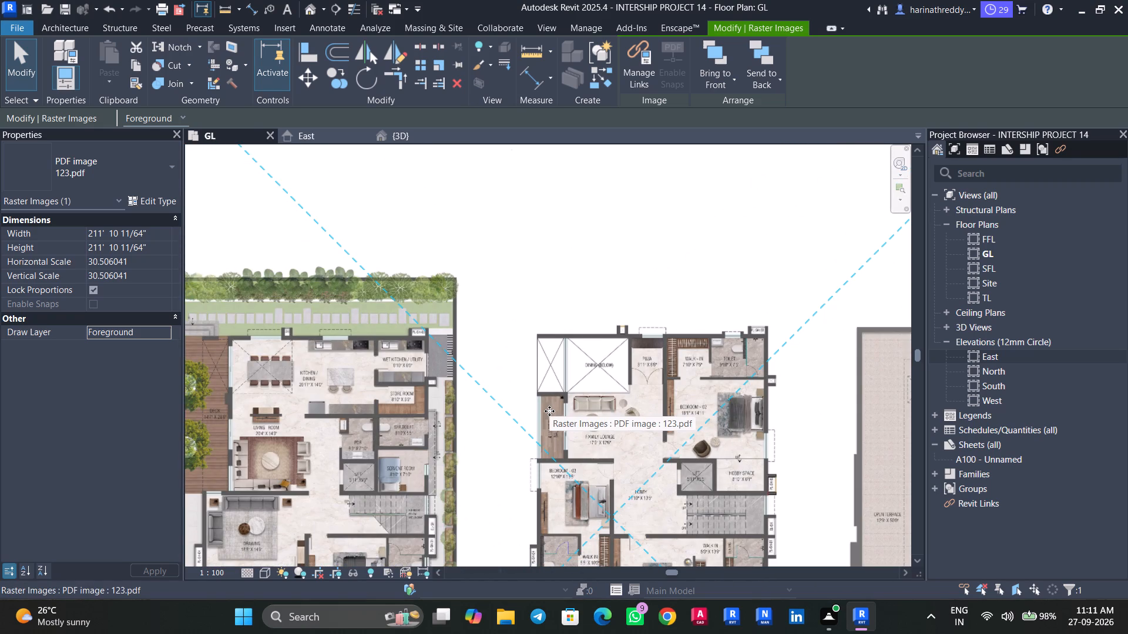
middle_drag(517, 422, 573, 447)
scroll(328, 376, up, 4)
click(328, 376)
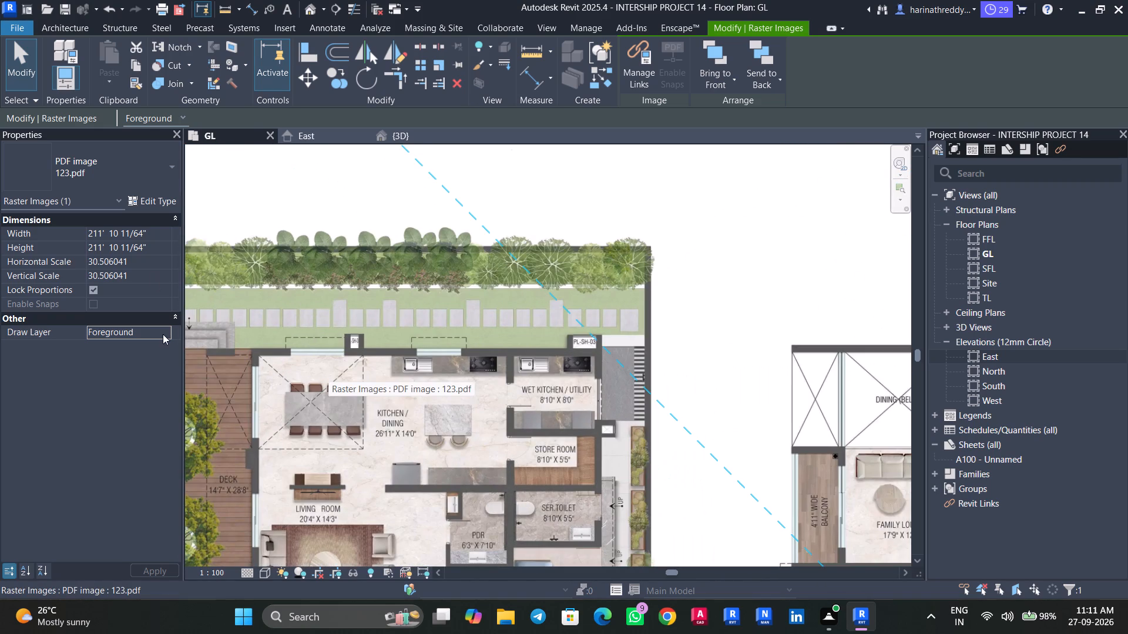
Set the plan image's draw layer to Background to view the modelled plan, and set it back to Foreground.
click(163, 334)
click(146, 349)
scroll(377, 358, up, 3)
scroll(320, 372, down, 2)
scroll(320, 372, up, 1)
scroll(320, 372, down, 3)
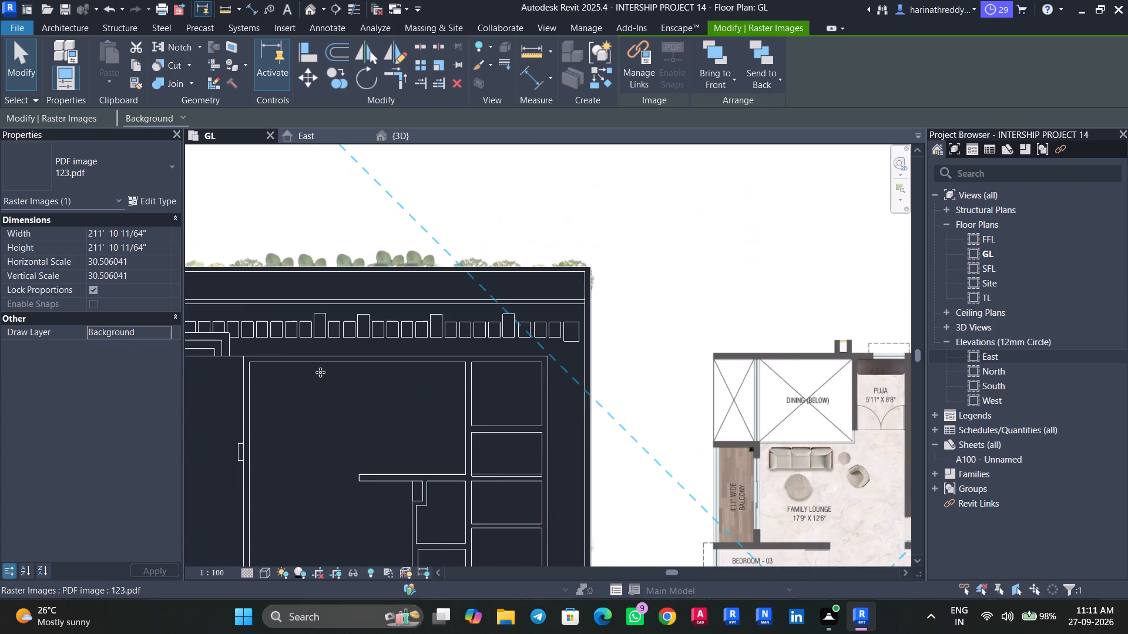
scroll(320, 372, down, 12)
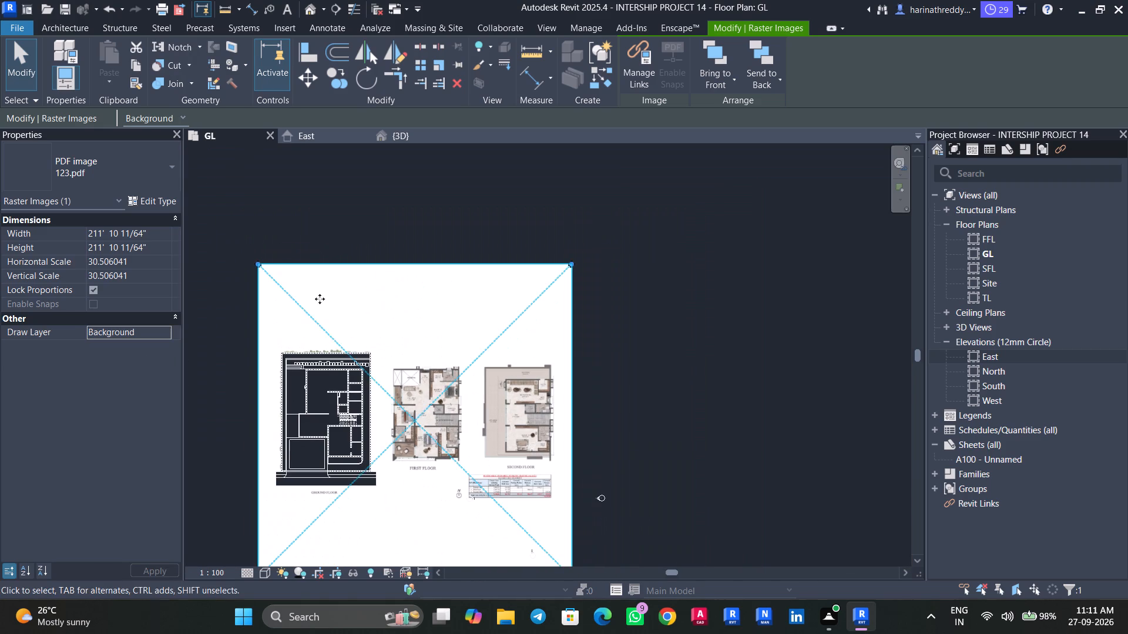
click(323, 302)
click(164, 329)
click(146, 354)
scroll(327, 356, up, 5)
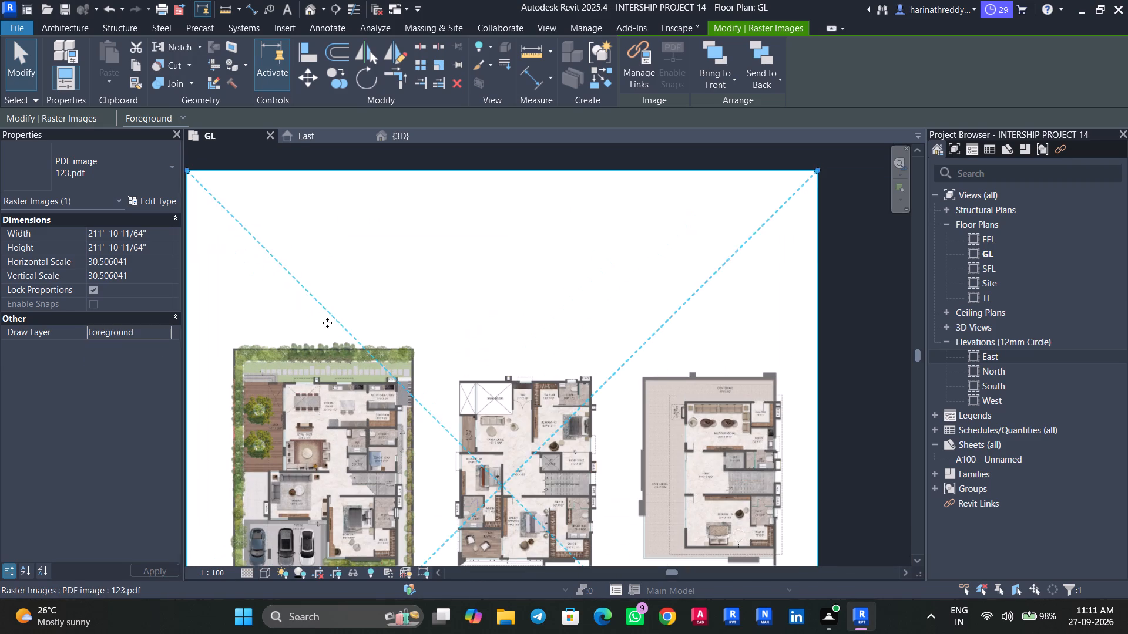
Compare the 3D model with the ground floor plan image around the shaft on the kitchen's rear wall.
click(394, 143)
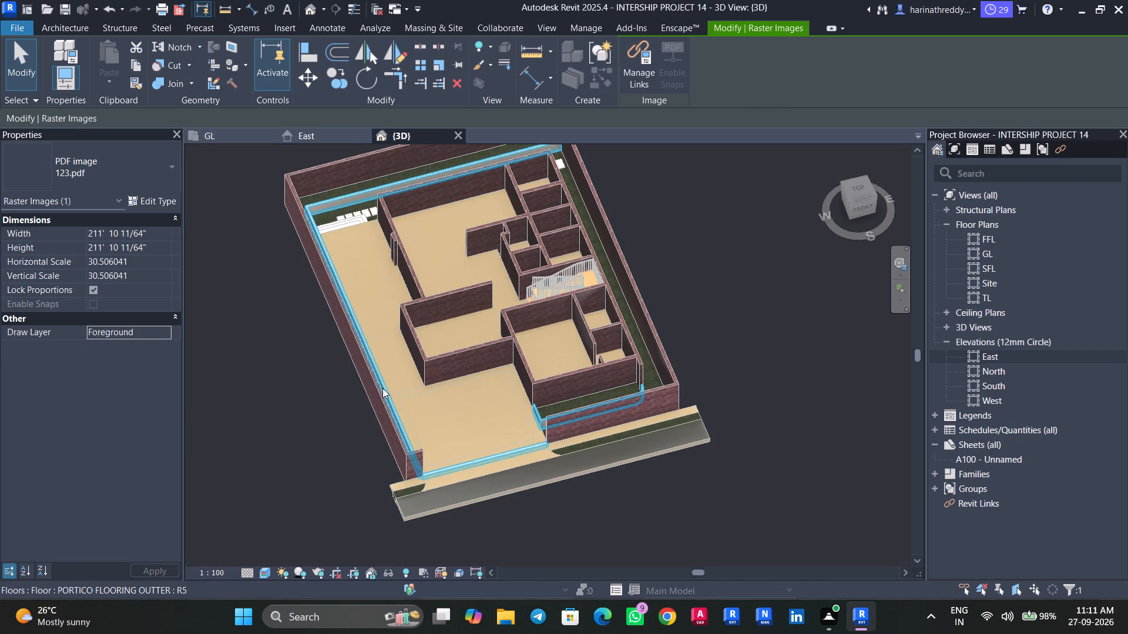
shift+middle_drag(379, 388, 556, 392)
scroll(334, 321, up, 9)
middle_drag(313, 345, 328, 396)
click(207, 141)
scroll(296, 385, up, 11)
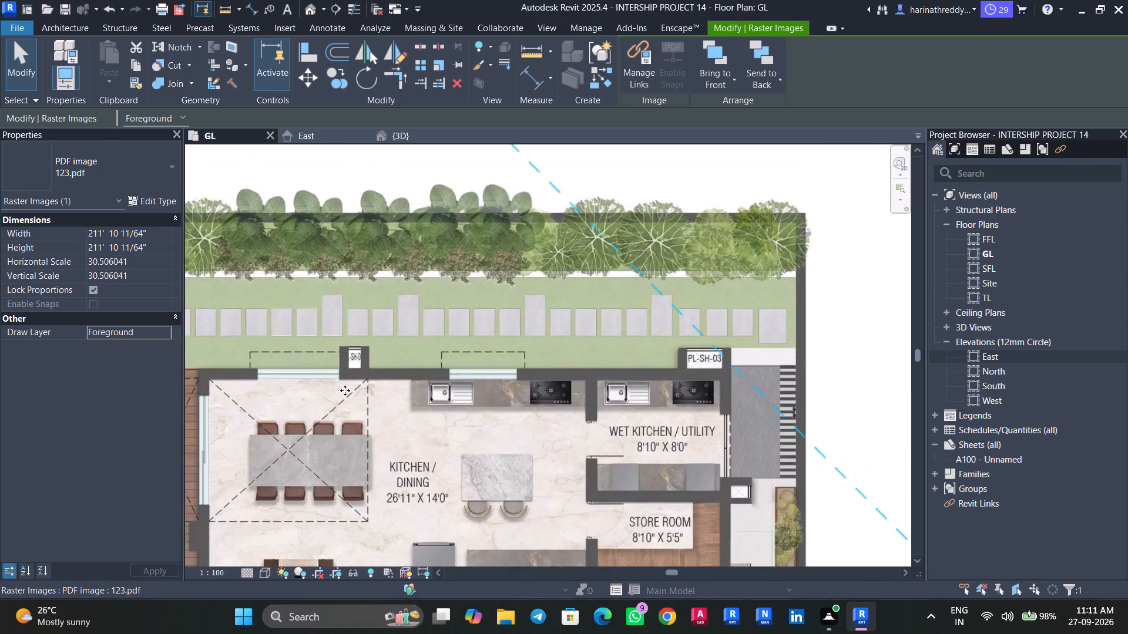
scroll(345, 390, up, 3)
middle_drag(345, 390, 372, 384)
middle_drag(389, 379, 407, 379)
scroll(412, 377, up, 1)
middle_drag(461, 365, 481, 360)
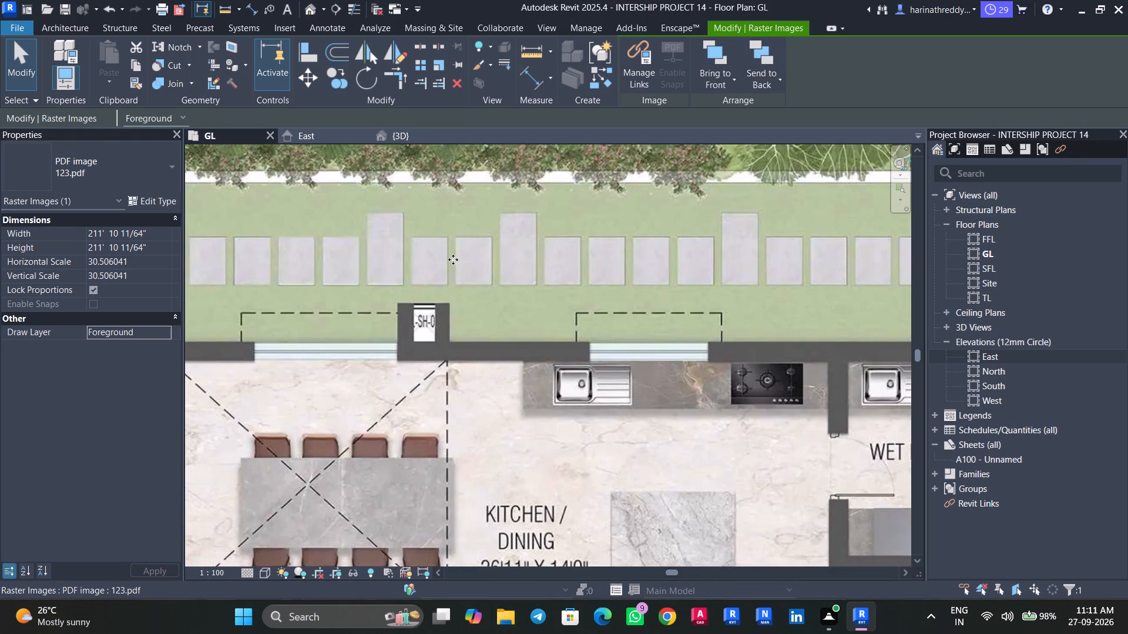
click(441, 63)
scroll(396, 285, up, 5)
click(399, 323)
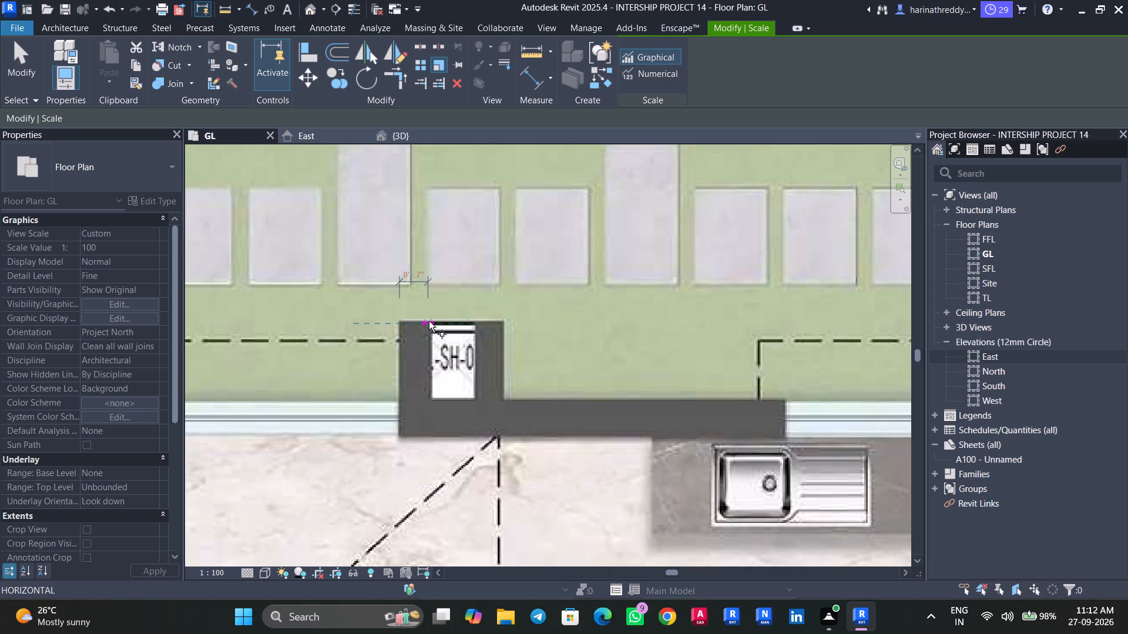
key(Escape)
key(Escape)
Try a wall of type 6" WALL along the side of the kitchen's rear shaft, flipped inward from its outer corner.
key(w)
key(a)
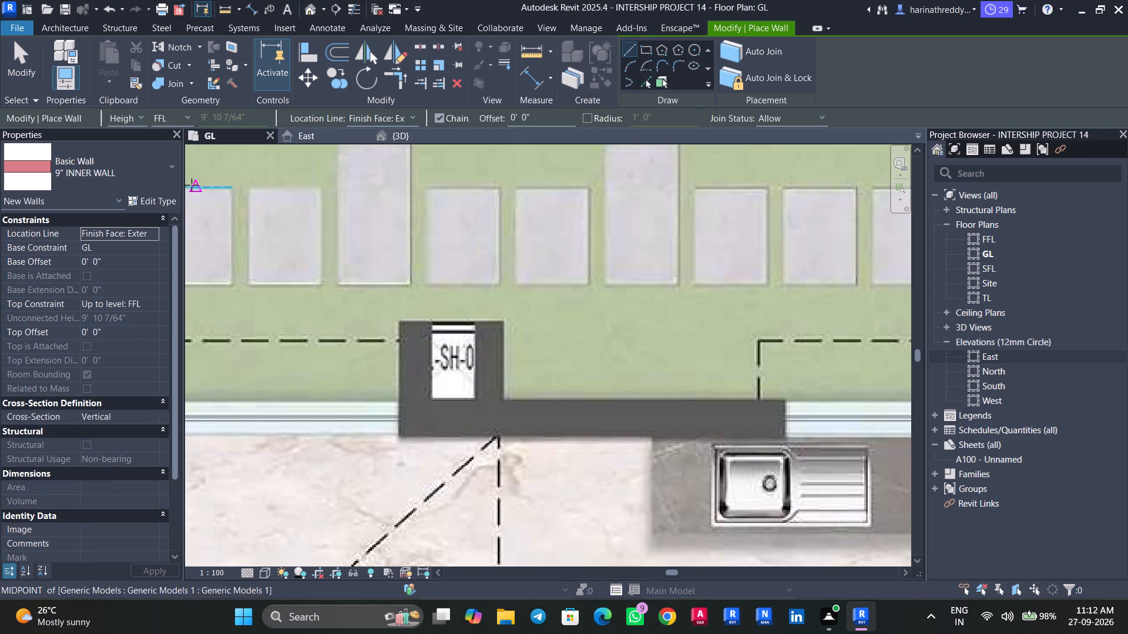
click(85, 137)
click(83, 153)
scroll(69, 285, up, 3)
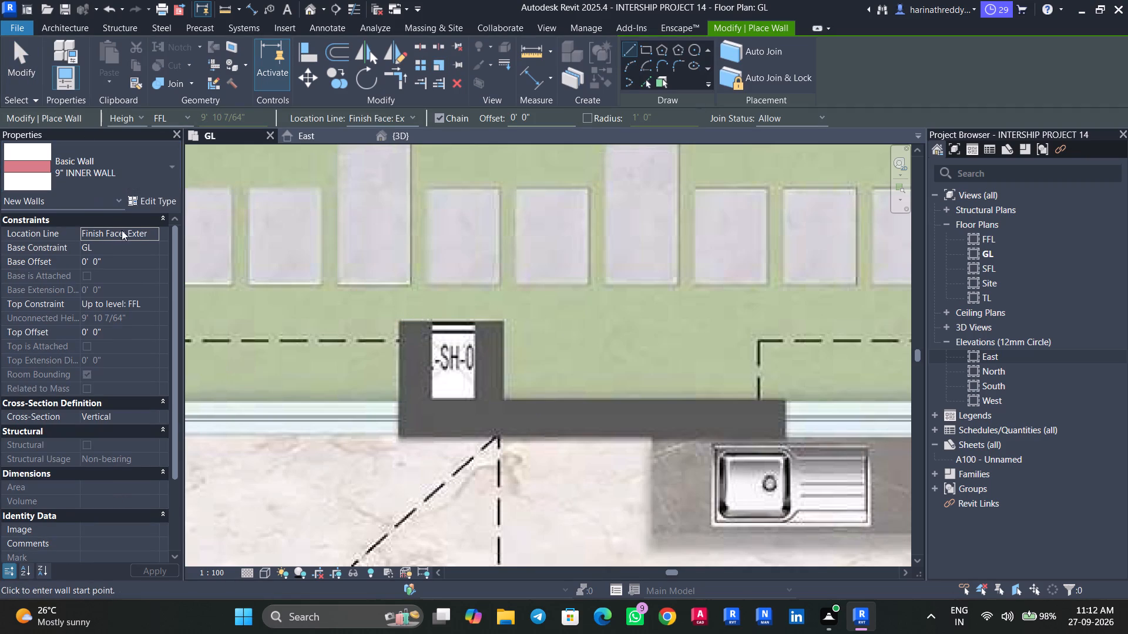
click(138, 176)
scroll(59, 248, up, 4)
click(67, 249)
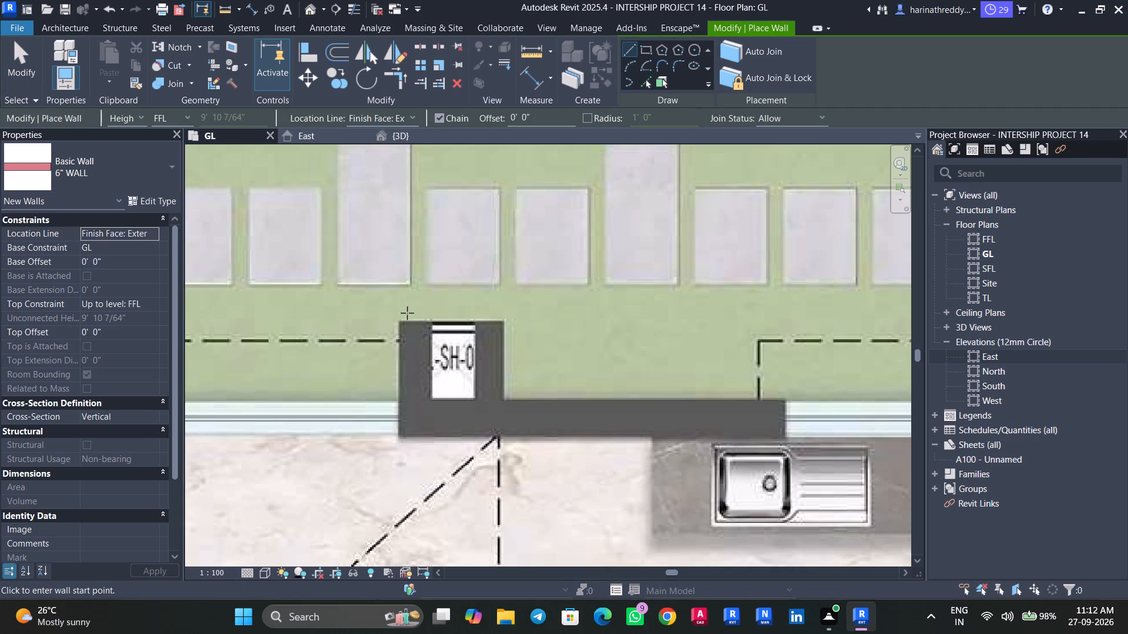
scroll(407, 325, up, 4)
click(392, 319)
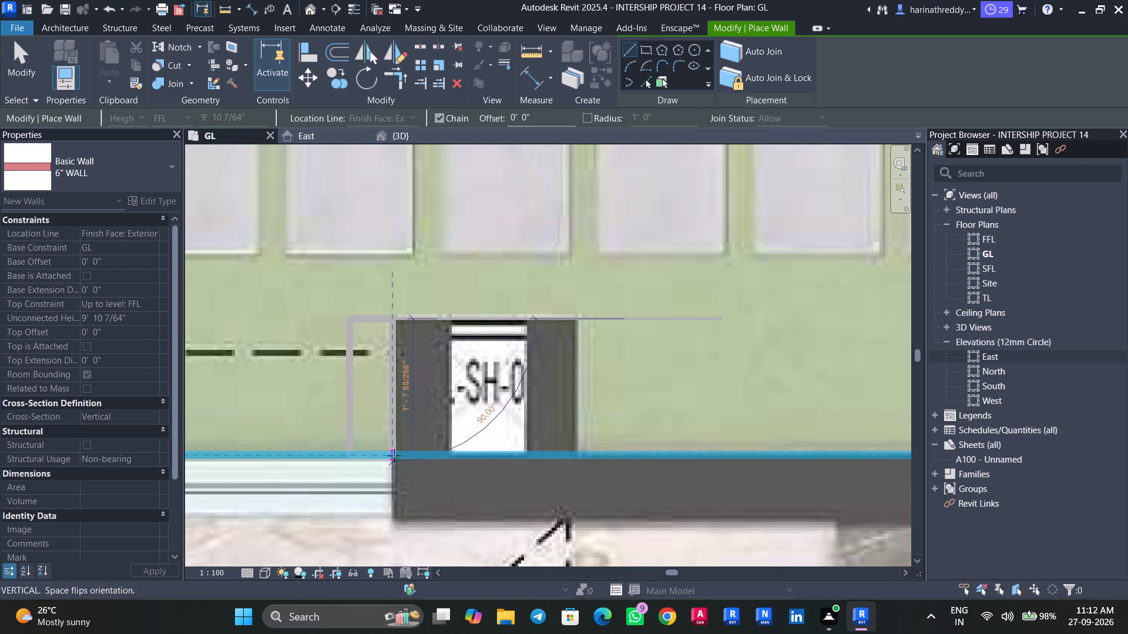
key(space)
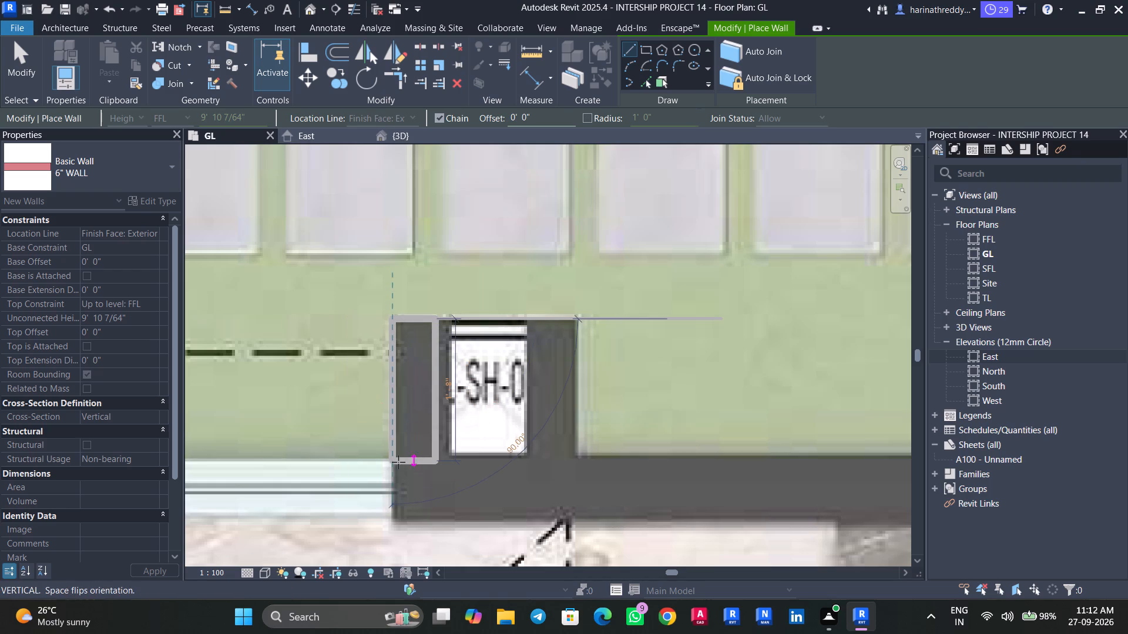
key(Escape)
Draw two 7" WALL walls about 1' 7" long along both sides of the kitchen's rear shaft, flipped to match the plan image.
click(89, 180)
click(68, 274)
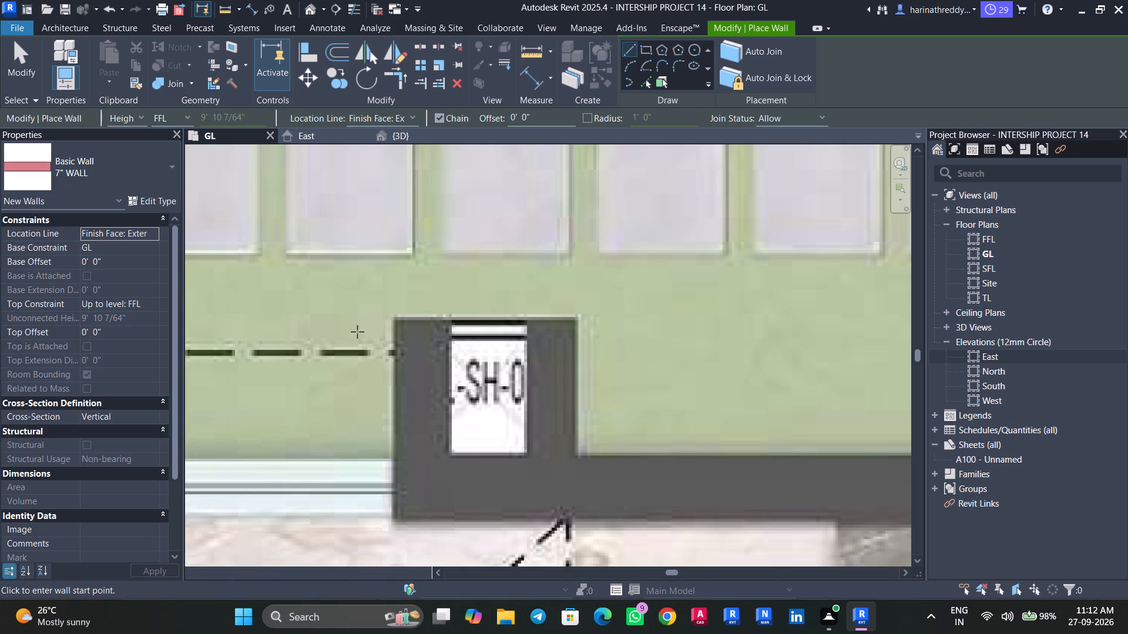
click(397, 316)
key(space)
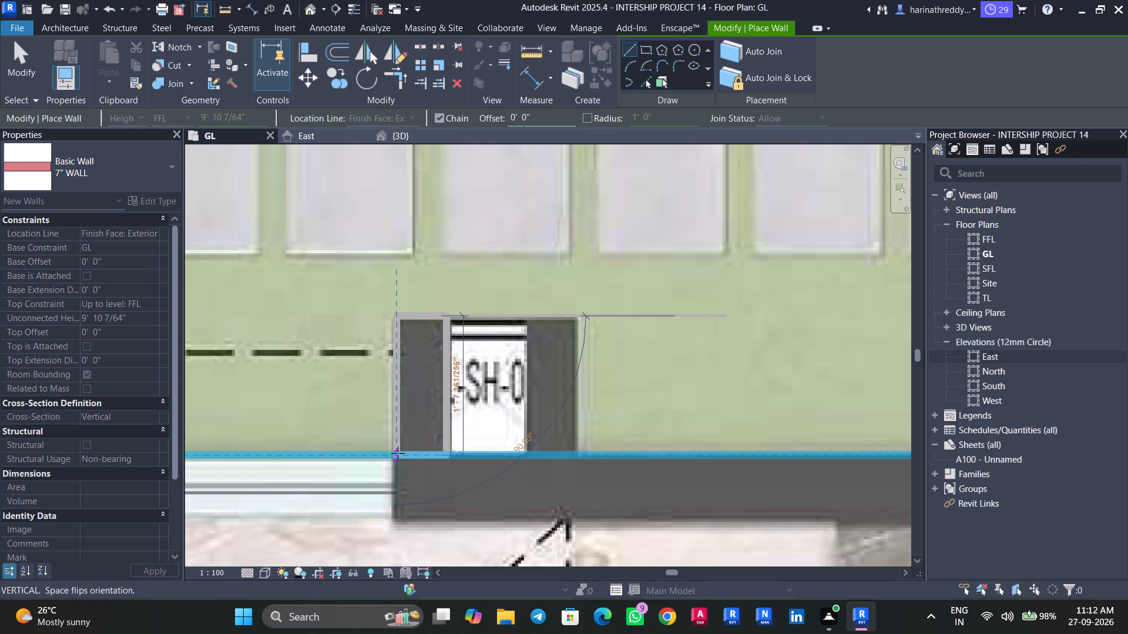
click(398, 453)
key(Escape)
click(527, 321)
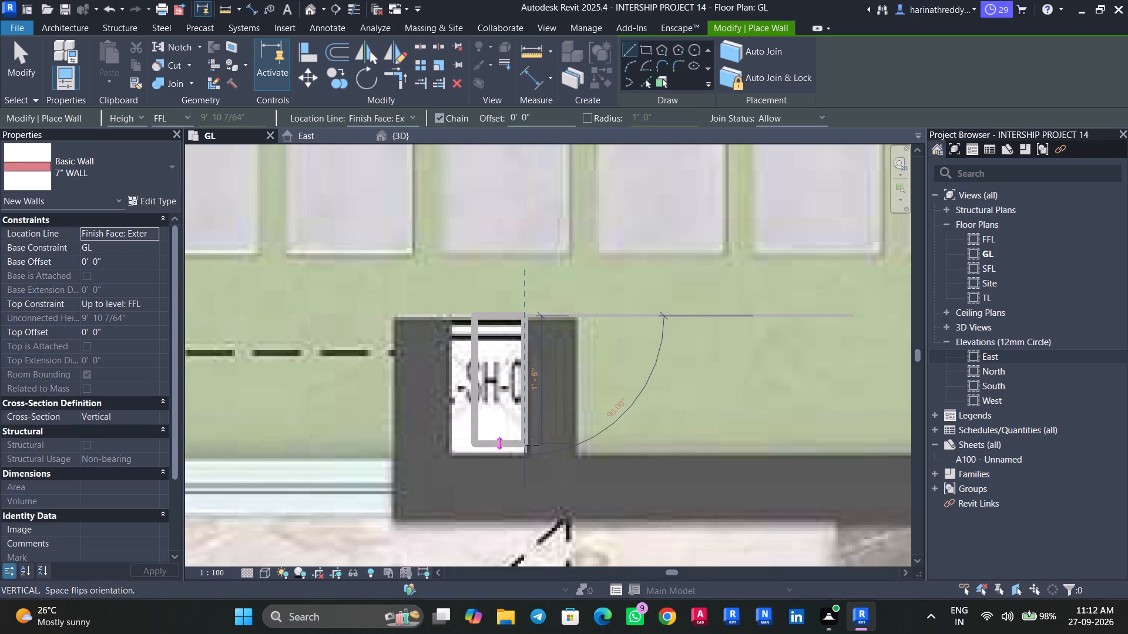
key(space)
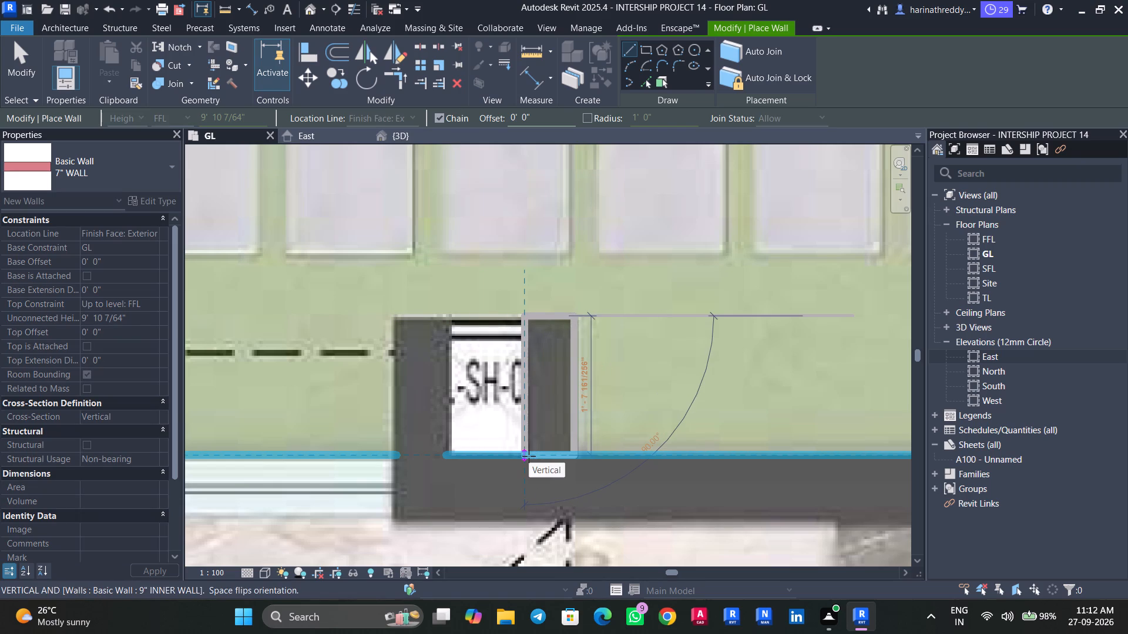
click(529, 456)
key(Escape)
Draw a flipped 7" WALL wall along the west side of shaft PL-SH-03, from its outer corner to the wet kitchen's rear wall.
scroll(673, 405, down, 4)
middle_drag(668, 404, 353, 403)
middle_drag(503, 390, 13, 393)
scroll(384, 382, down, 4)
middle_drag(439, 376, 260, 381)
scroll(528, 386, up, 5)
scroll(525, 386, down, 1)
scroll(519, 385, up, 1)
click(474, 366)
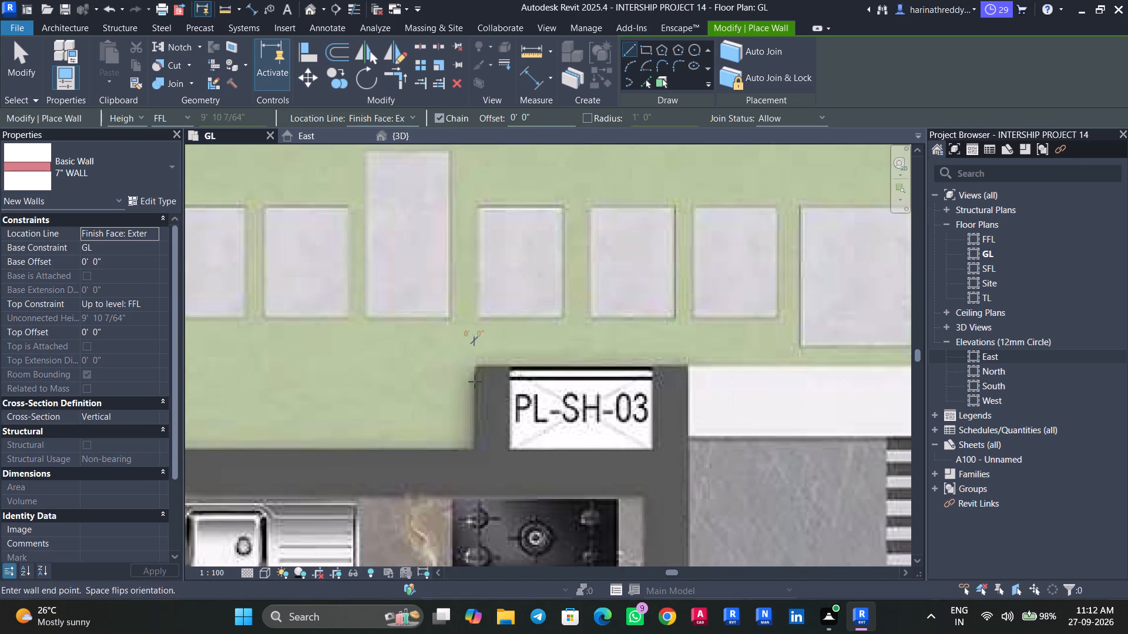
key(space)
click(478, 448)
key(Escape)
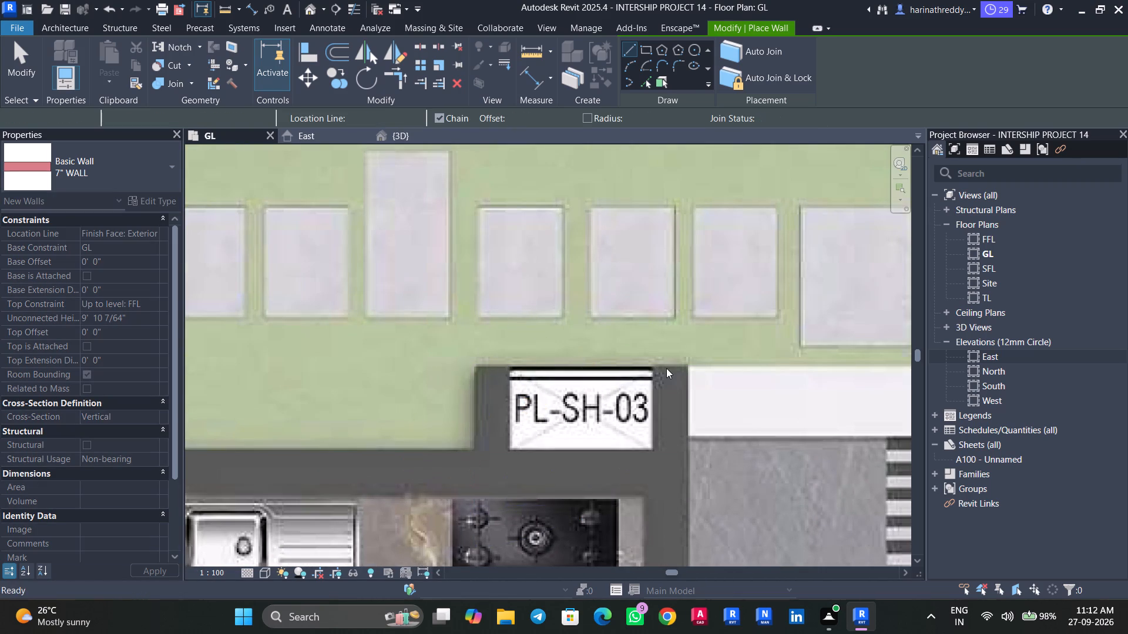
Draw a flipped 7" WALL wall about 1' 6" long along the east side of shaft PL-SH-03, ending at the rear wall.
middle_drag(651, 369, 458, 372)
scroll(461, 372, up, 3)
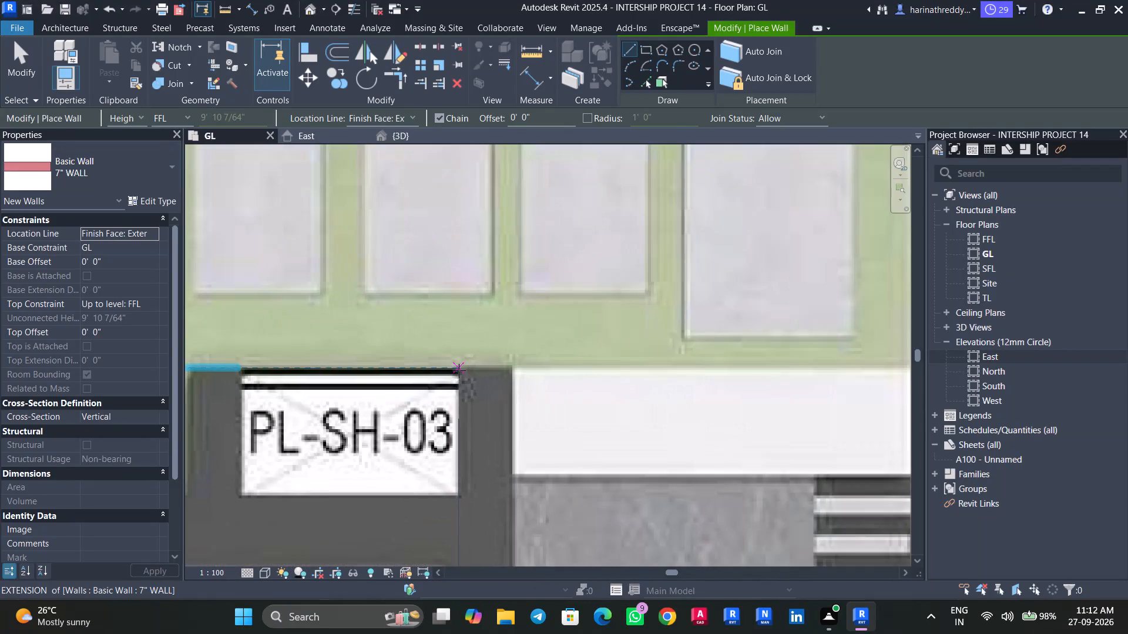
click(459, 370)
key(space)
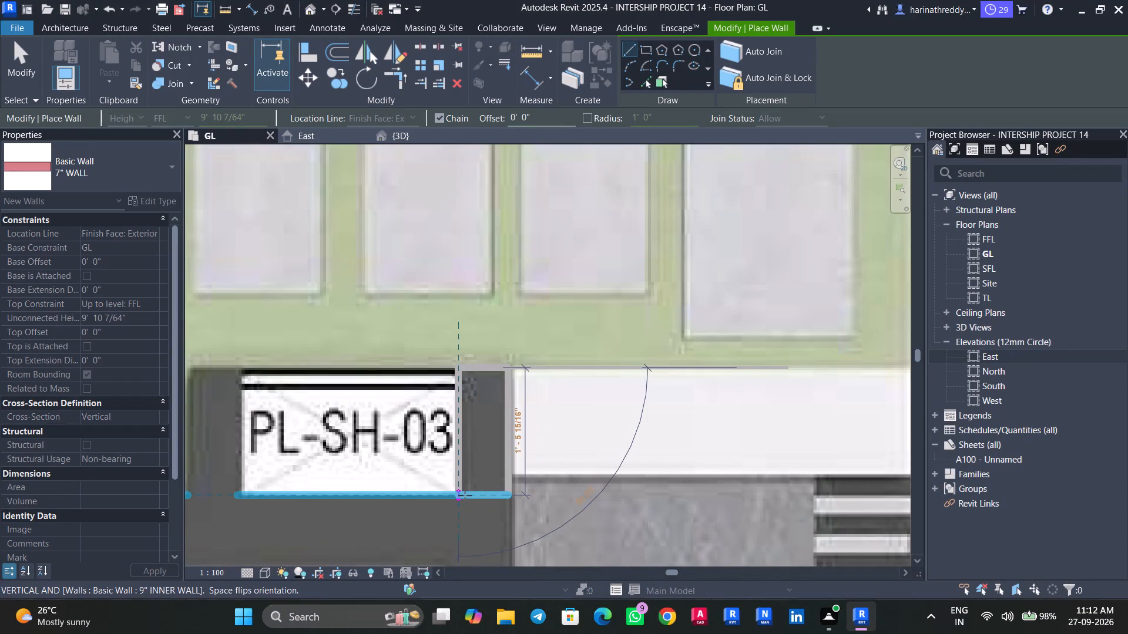
click(465, 495)
key(Escape)
key(Escape)
key(Escape)
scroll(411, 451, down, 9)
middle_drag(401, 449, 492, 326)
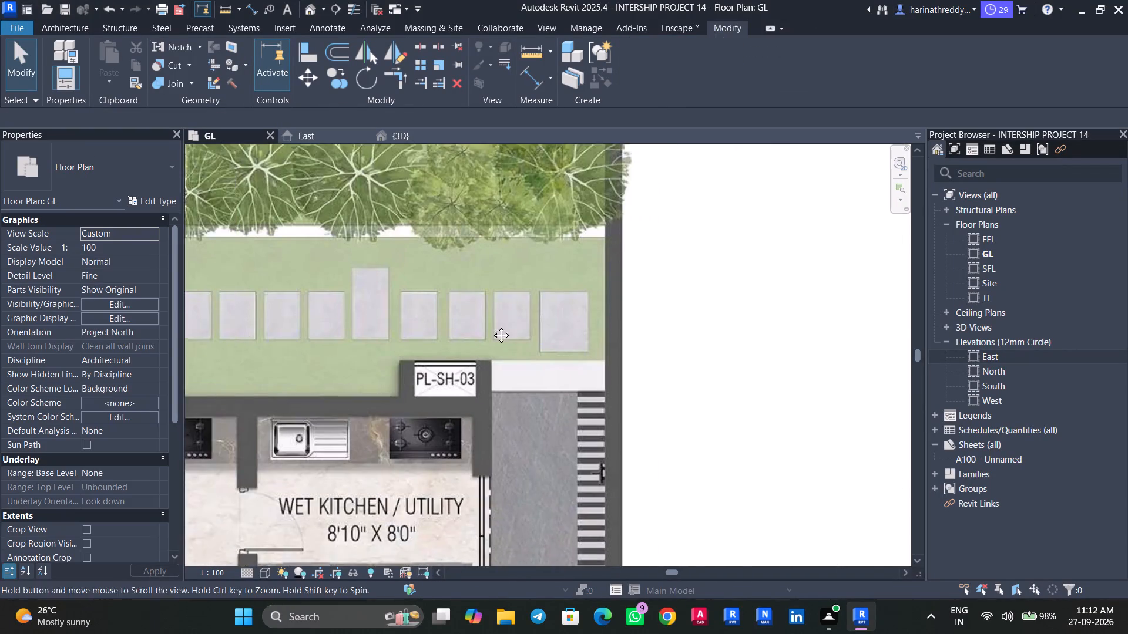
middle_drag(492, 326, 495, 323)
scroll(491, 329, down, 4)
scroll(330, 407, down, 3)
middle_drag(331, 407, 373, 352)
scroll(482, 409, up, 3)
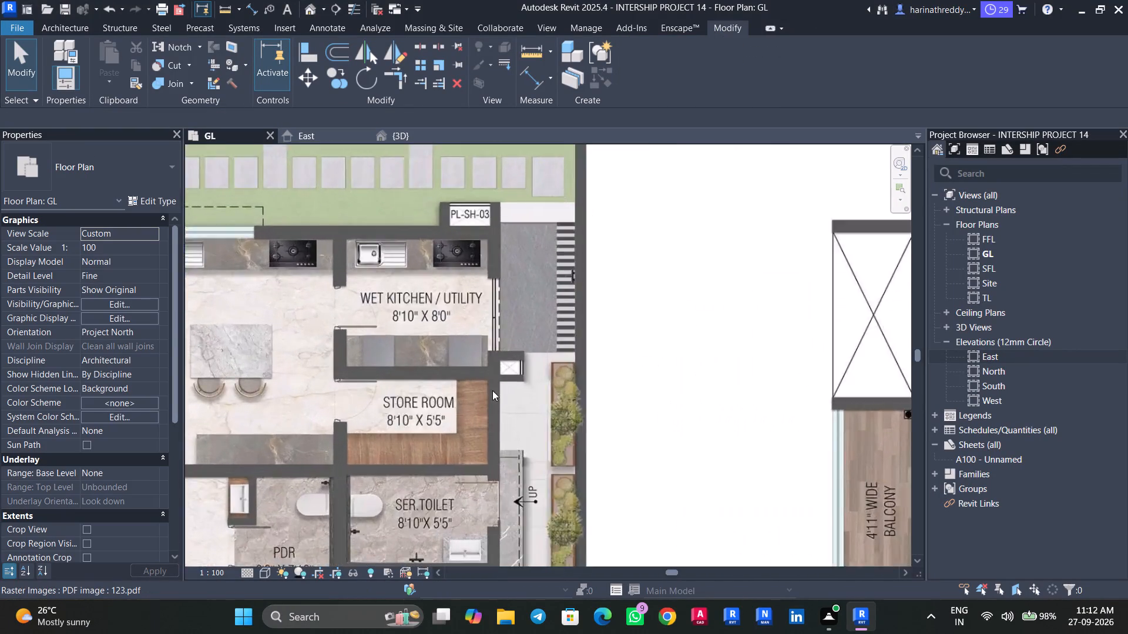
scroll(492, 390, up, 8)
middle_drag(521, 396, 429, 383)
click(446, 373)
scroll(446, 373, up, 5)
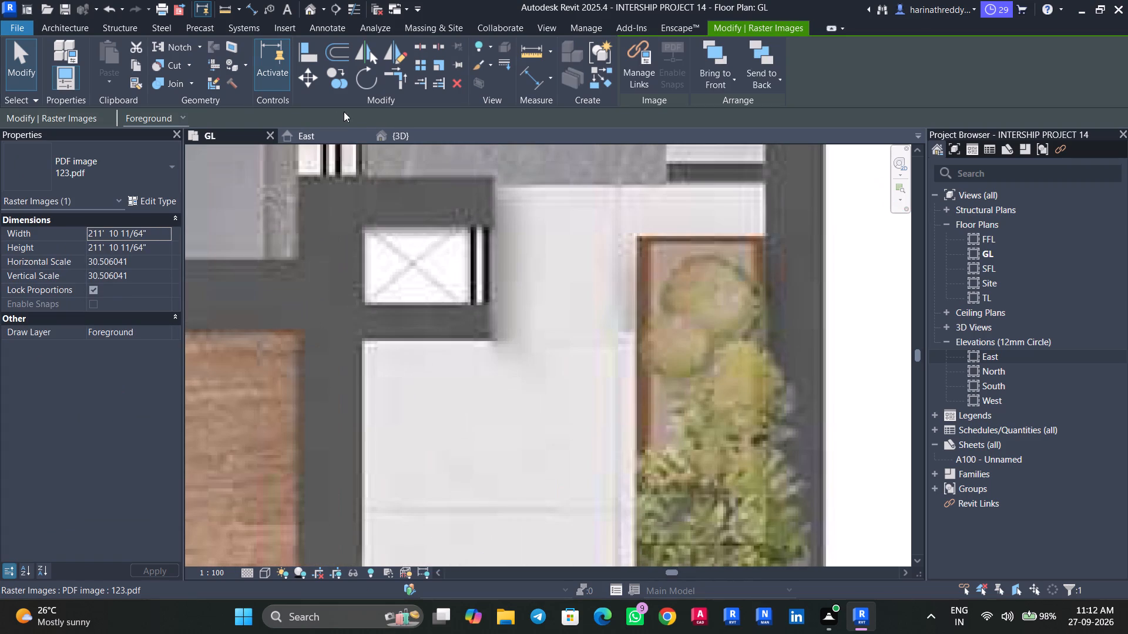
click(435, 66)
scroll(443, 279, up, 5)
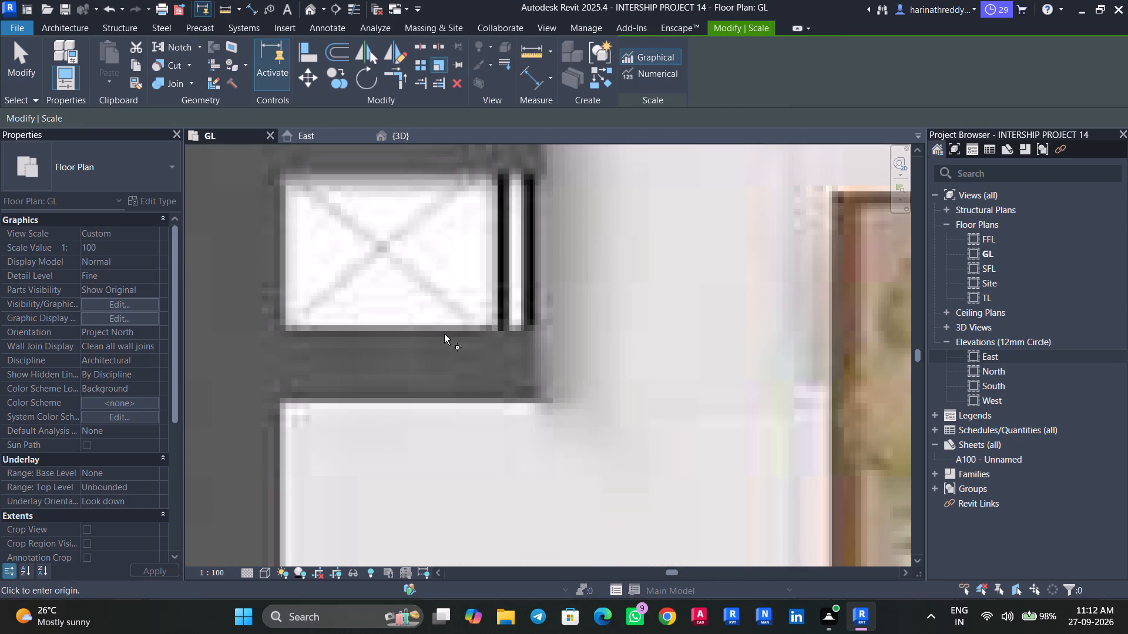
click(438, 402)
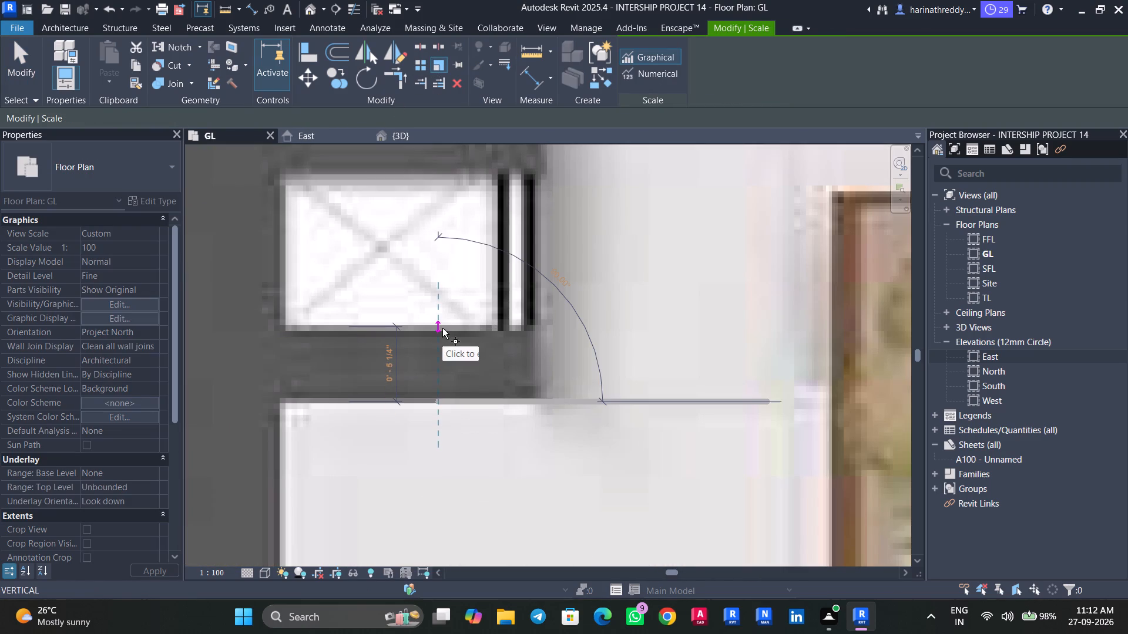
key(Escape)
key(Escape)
Draw a 6" WALL wall about 2' long along the south side of the small shaft beside the store room, from its outer corner to the house wall.
text(WA)
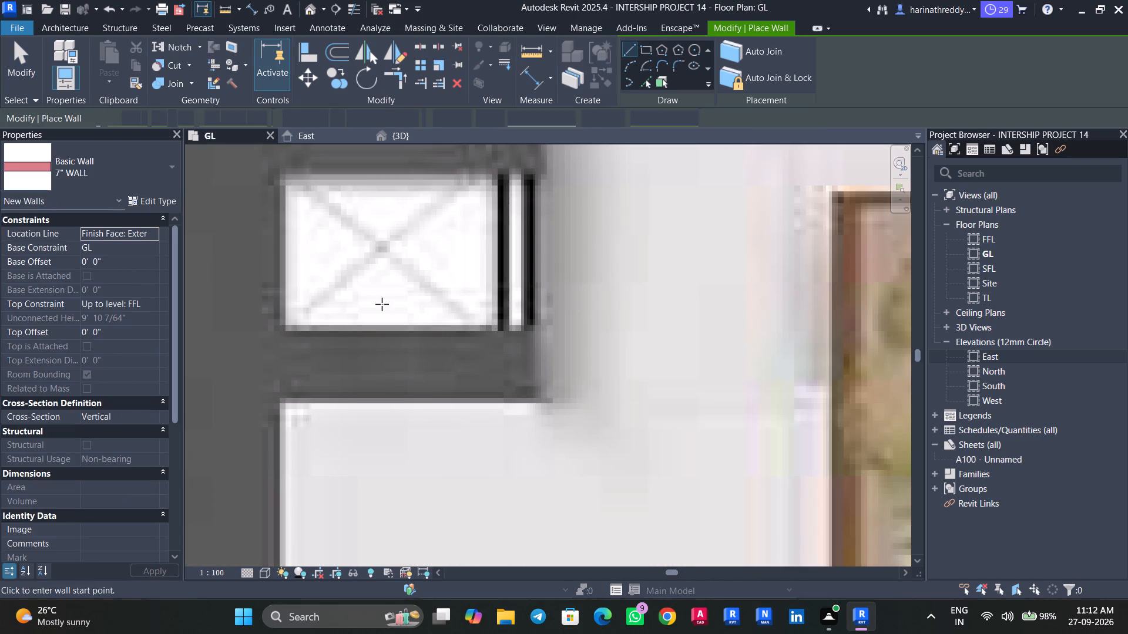
click(64, 170)
scroll(84, 275, up, 6)
click(112, 167)
scroll(41, 259, up, 3)
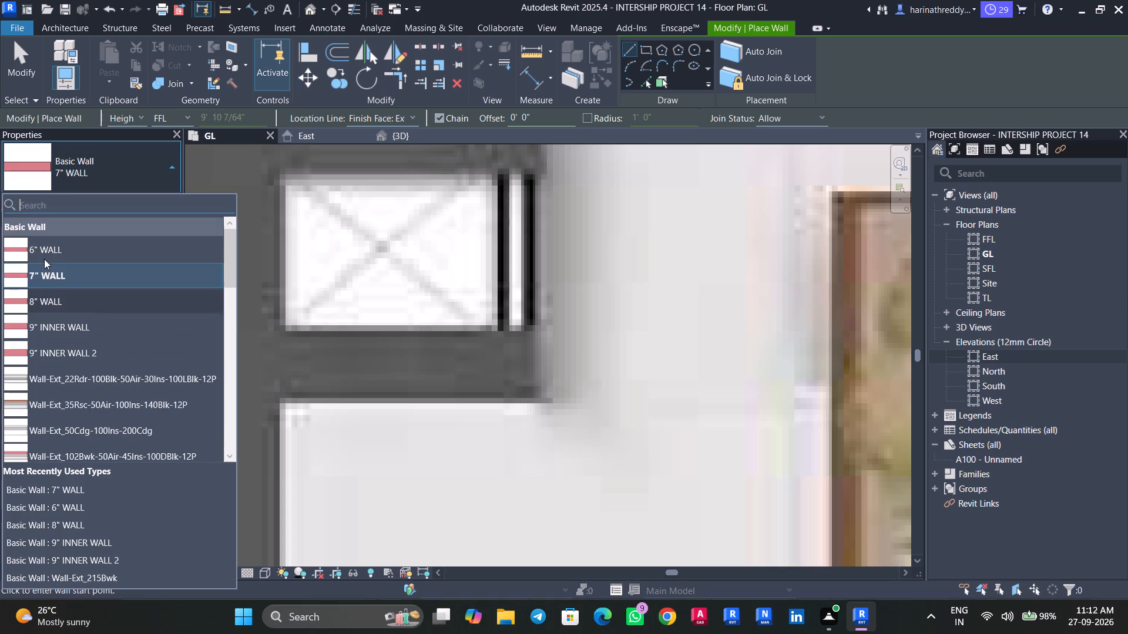
scroll(44, 259, up, 1)
click(55, 244)
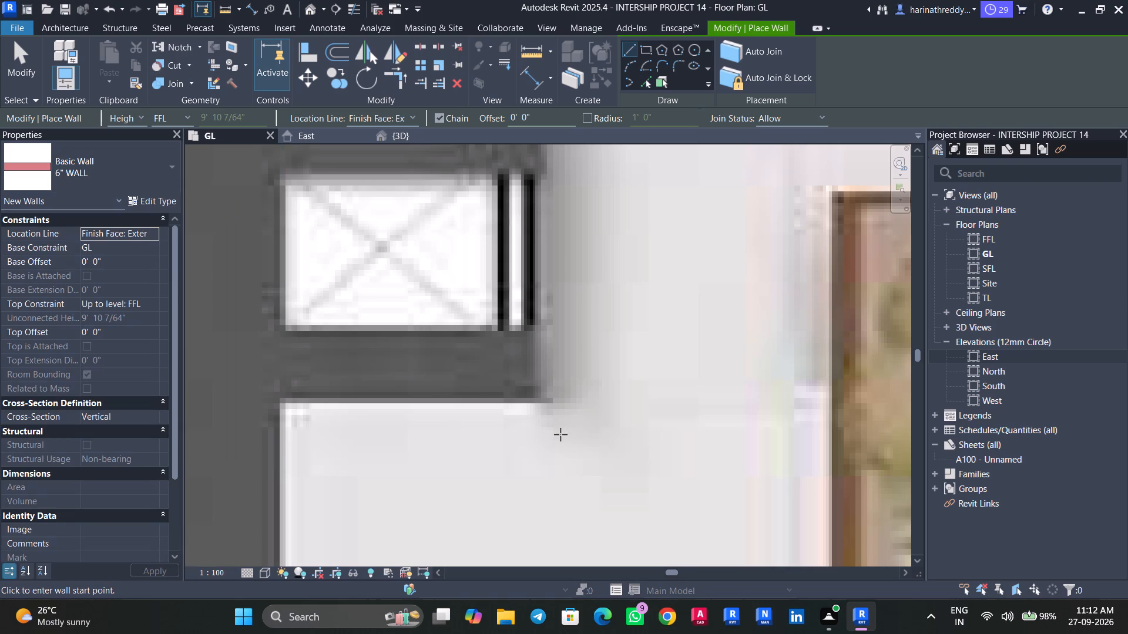
middle_drag(562, 437, 585, 436)
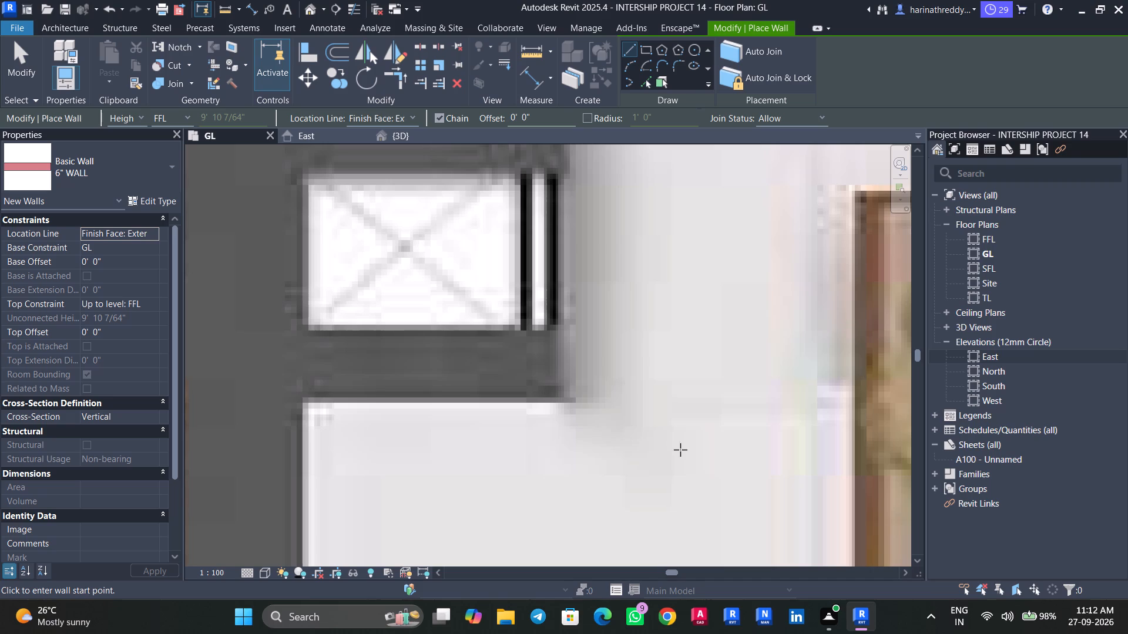
click(573, 400)
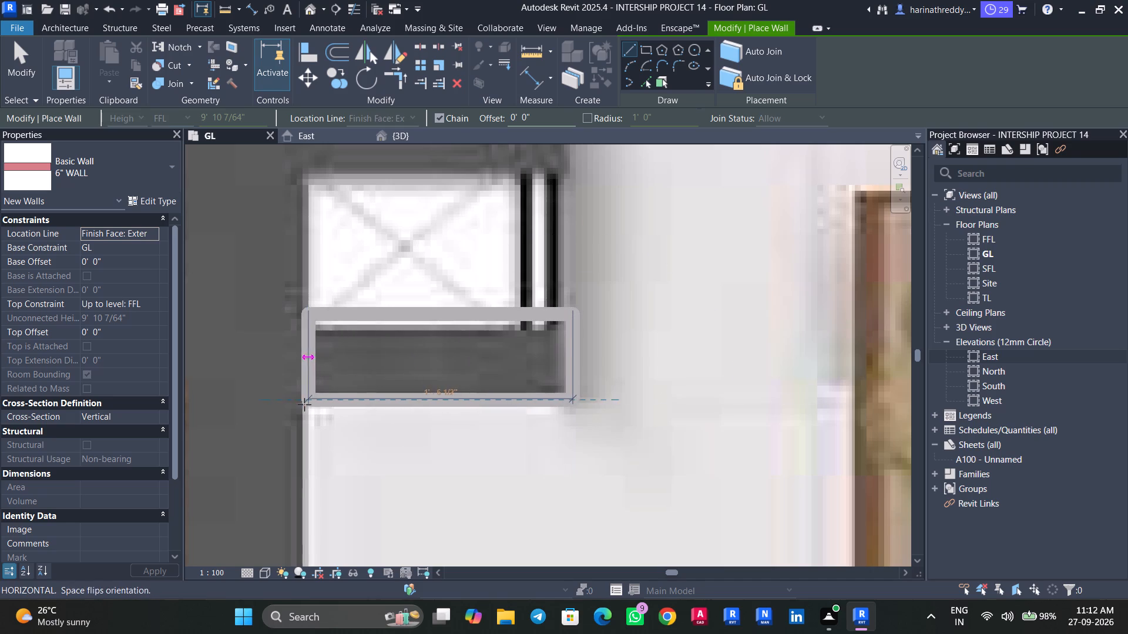
click(300, 404)
key(Escape)
key(Escape)
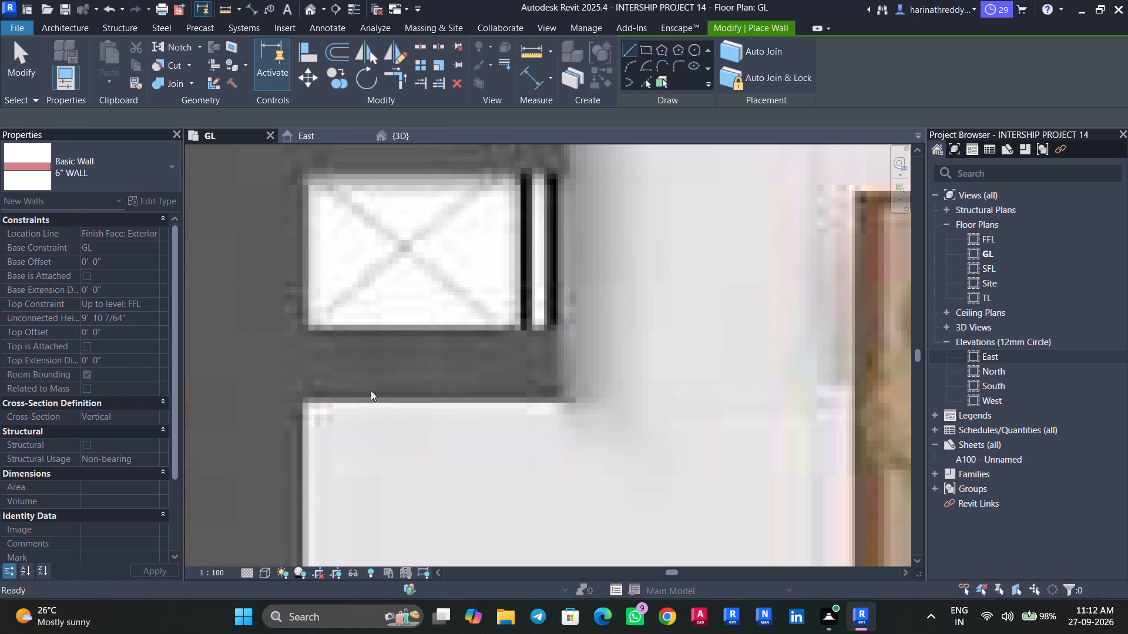
Nudge the new 6" WALL wall two increments south to line up with the shaft wall in the plan image.
key(Tab)
click(387, 374)
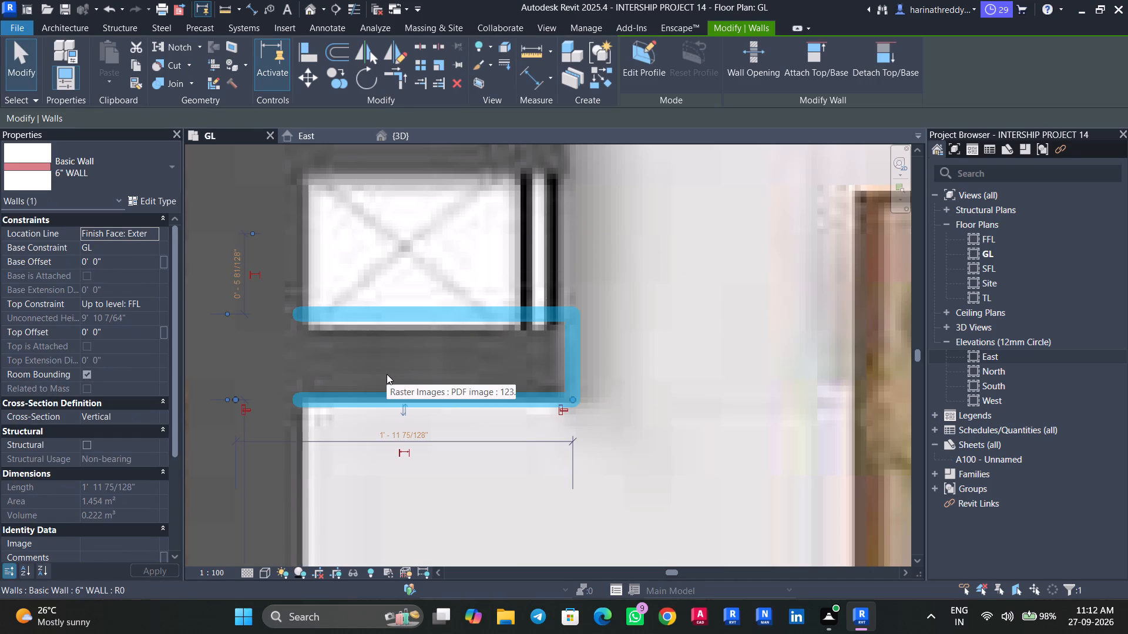
key(Down)
key(Down)
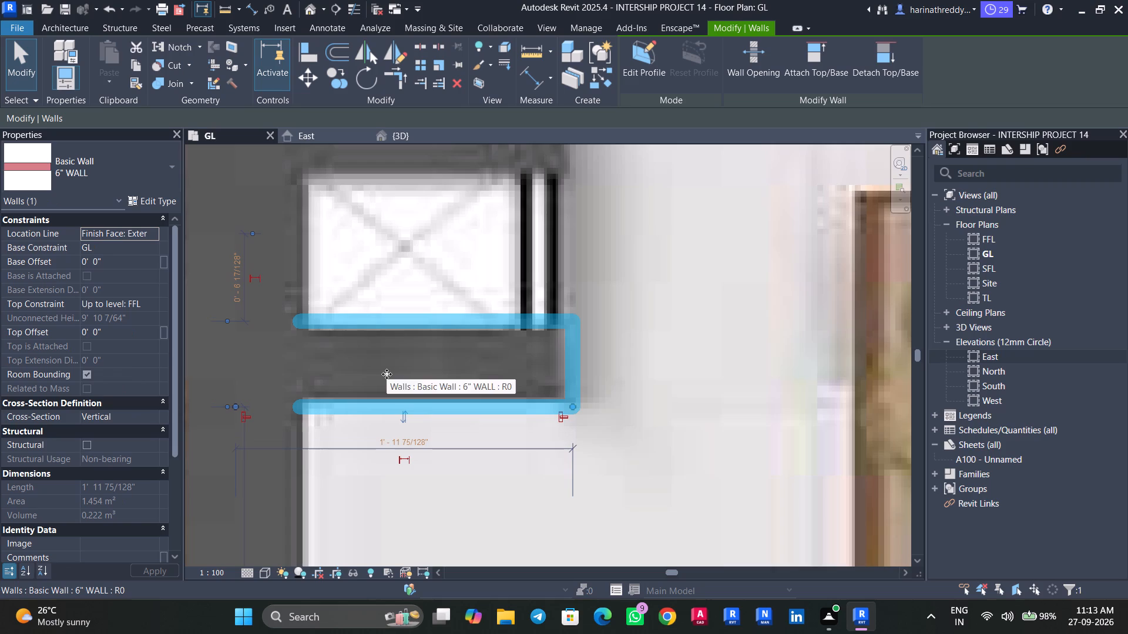
scroll(387, 374, down, 5)
middle_drag(407, 301, 402, 373)
key(Escape)
key(Escape)
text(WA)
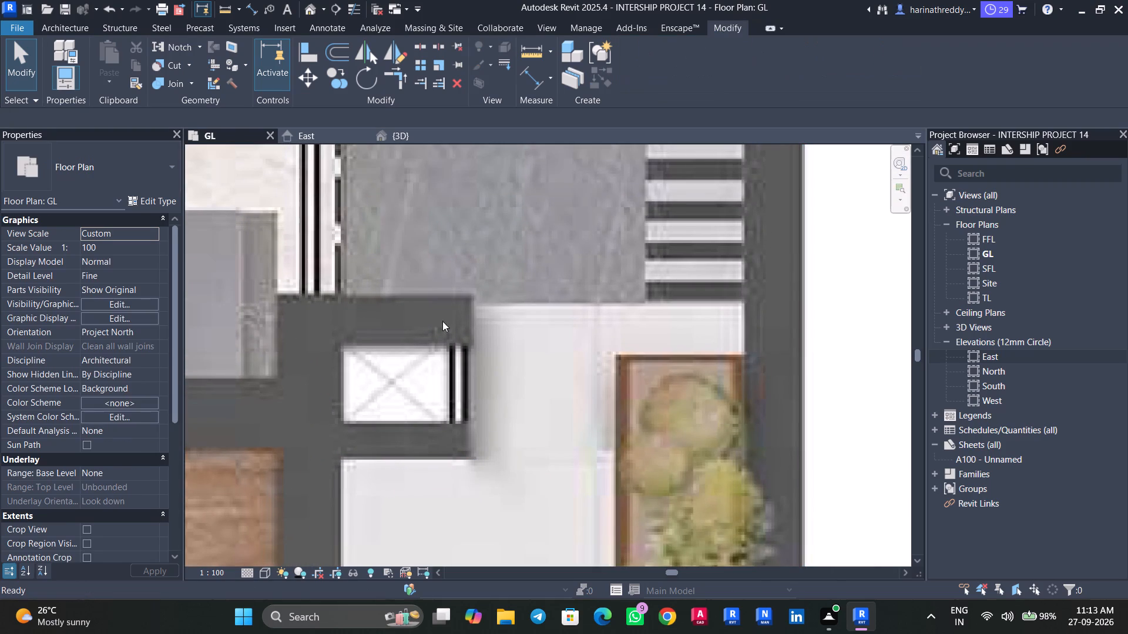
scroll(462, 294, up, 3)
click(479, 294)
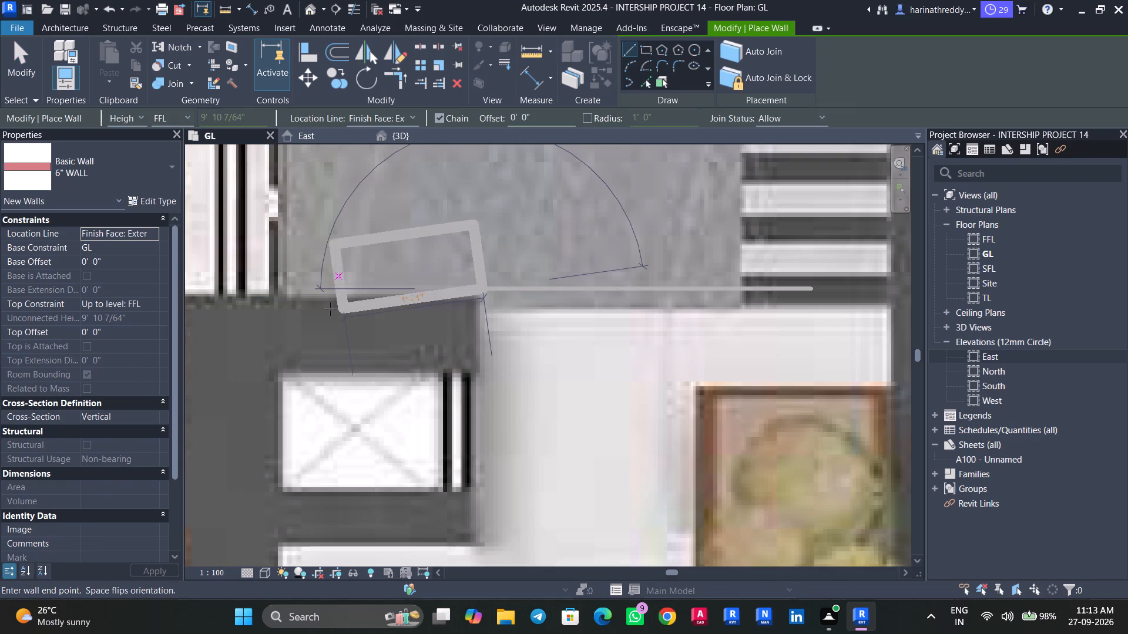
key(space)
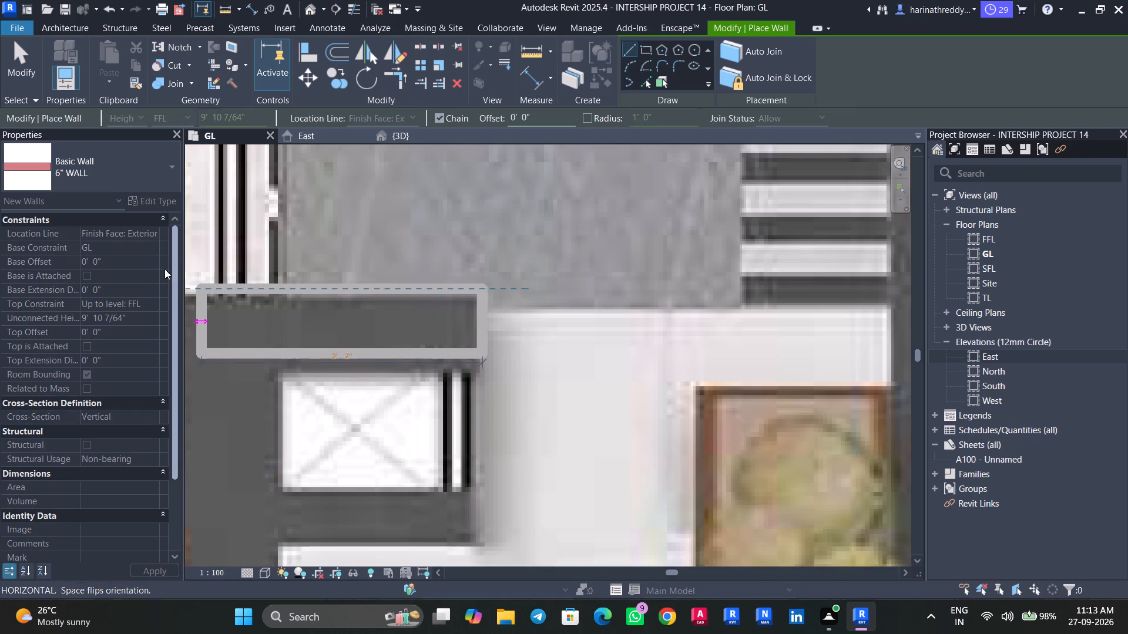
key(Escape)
Draw a flipped 7" WALL wall about 2' long along the small shaft's north side, from its outer corner to the house wall, and check it.
click(110, 163)
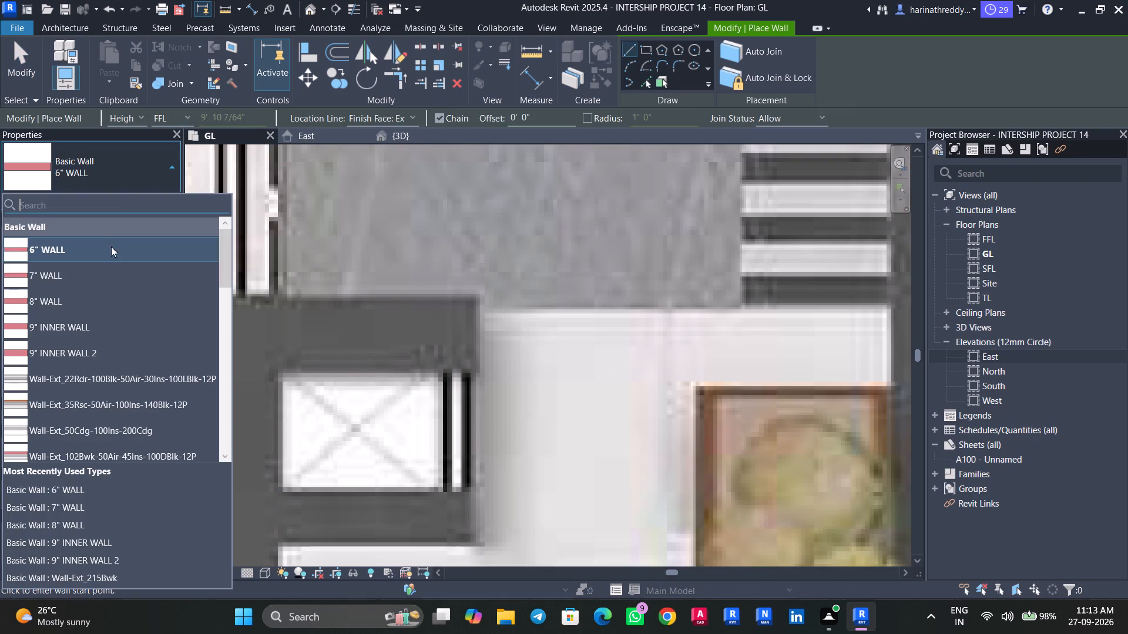
click(72, 281)
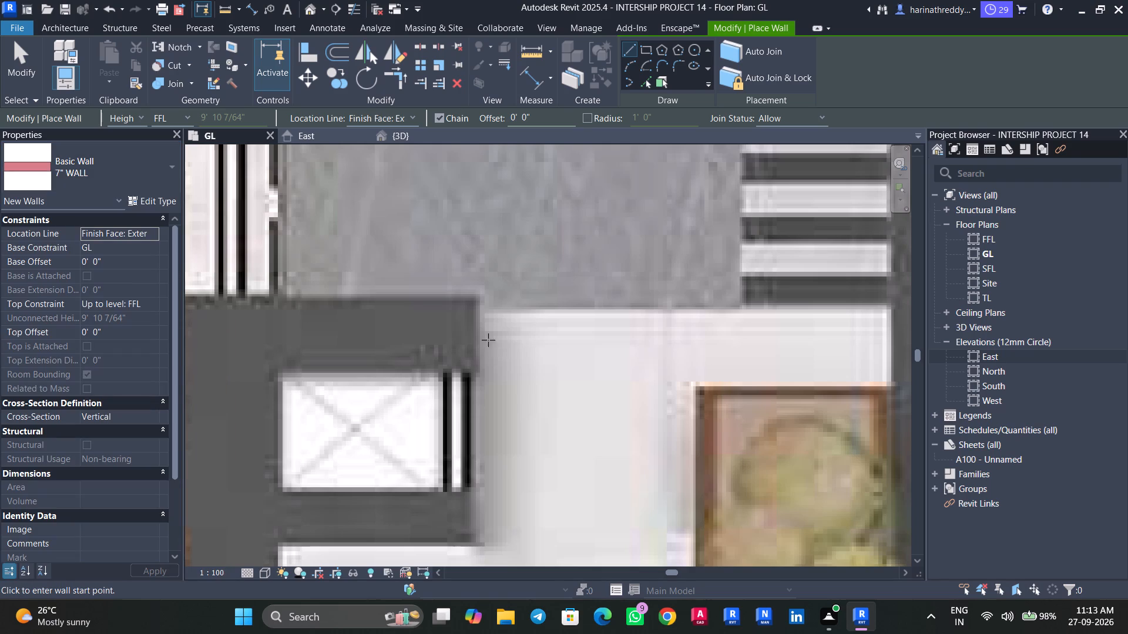
click(484, 289)
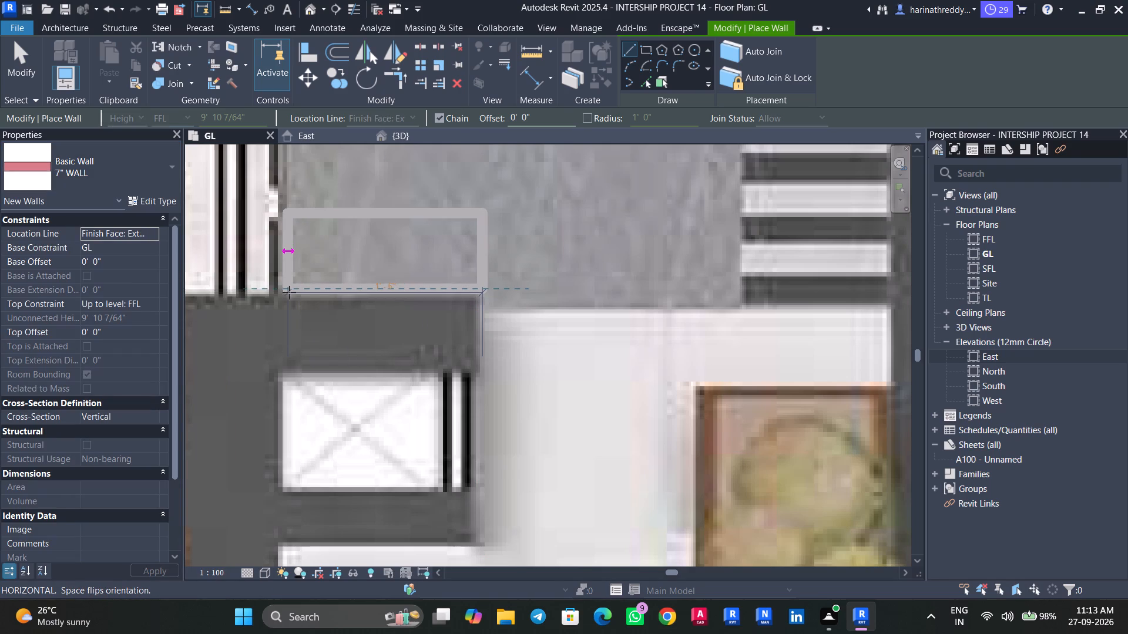
key(space)
click(279, 291)
key(Escape)
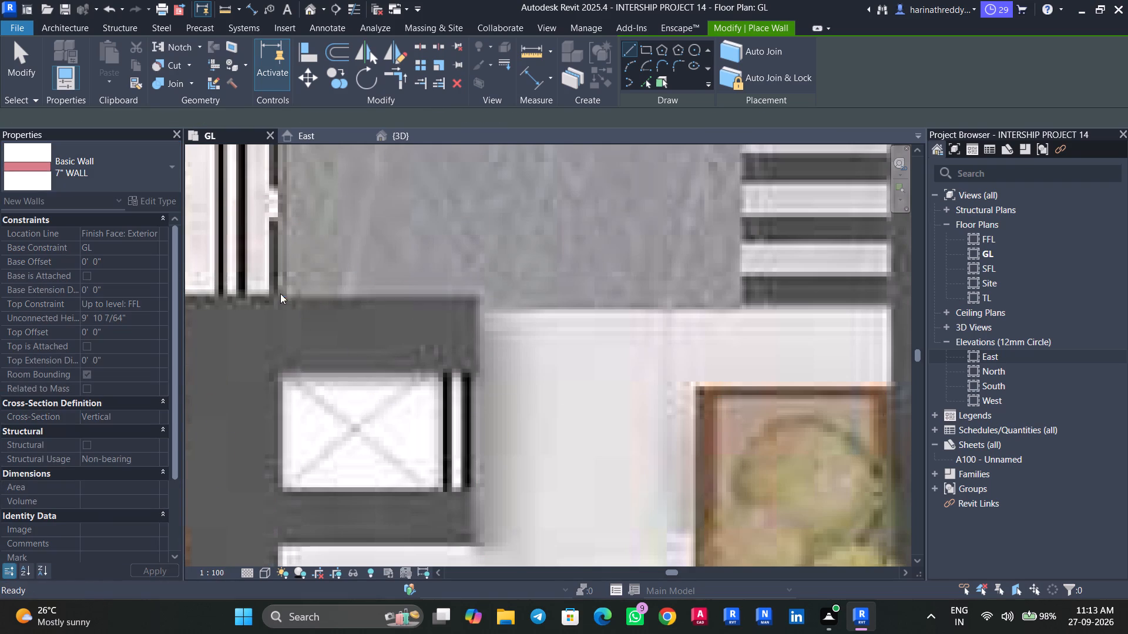
key(Escape)
key(Escape)
key(Tab)
click(338, 319)
scroll(345, 342, down, 8)
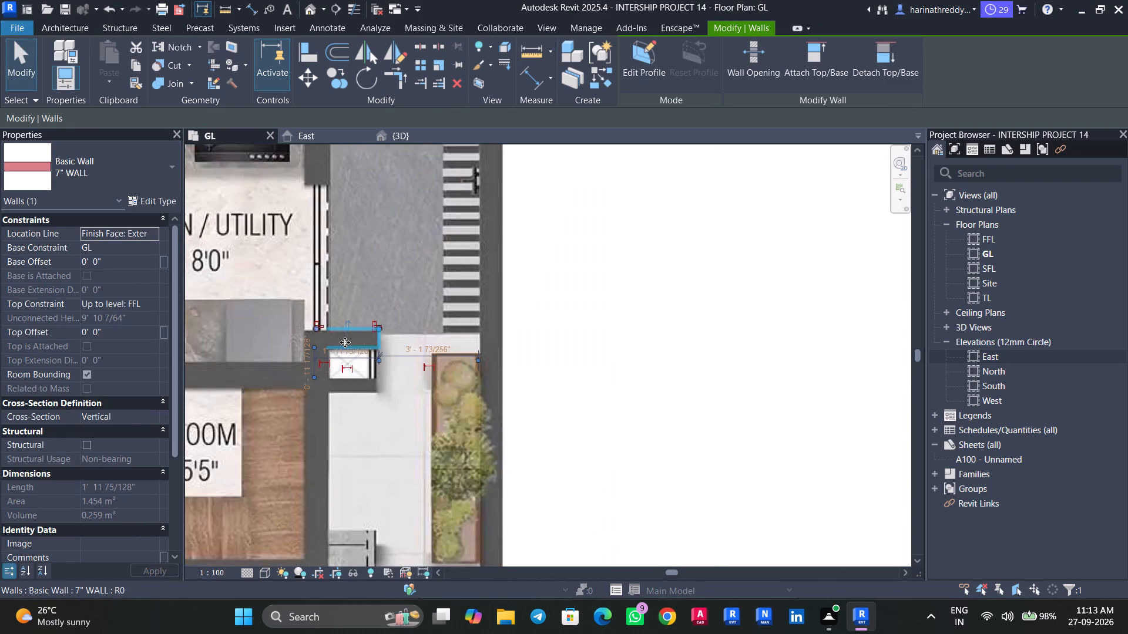
scroll(345, 342, down, 8)
key(Escape)
Examine the plan image along the east side of the house down to the front bedroom wall and its planting bed.
middle_drag(357, 417, 390, 268)
middle_drag(375, 398, 385, 234)
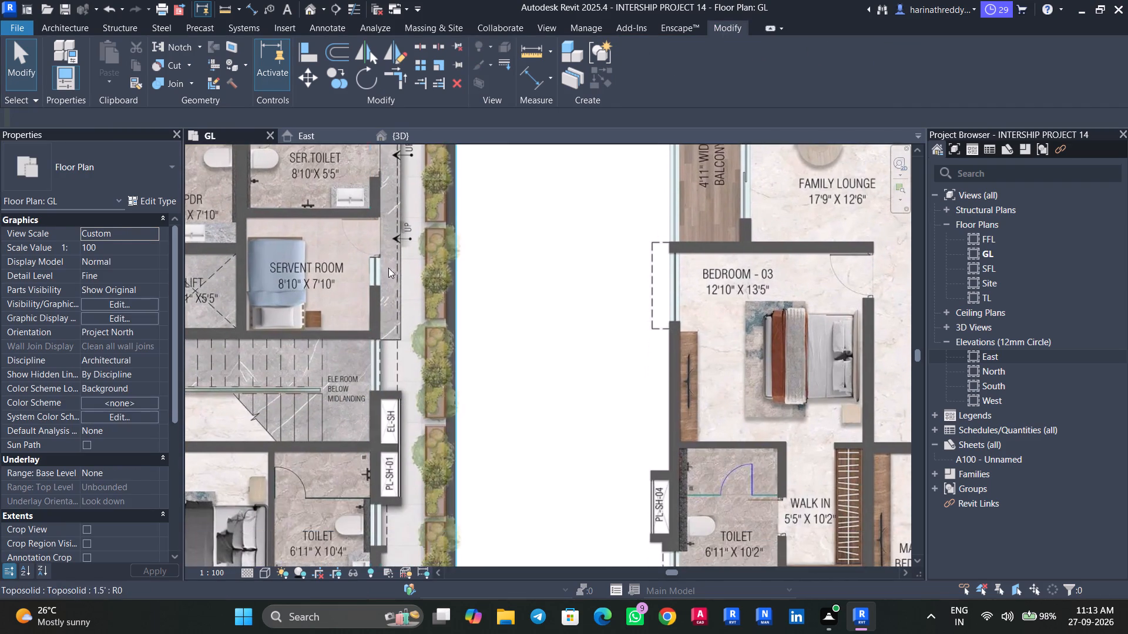
middle_drag(389, 386, 389, 269)
scroll(389, 270, up, 5)
middle_drag(394, 347, 395, 267)
scroll(395, 299, up, 4)
scroll(395, 299, down, 8)
scroll(395, 299, up, 1)
middle_drag(394, 370, 391, 71)
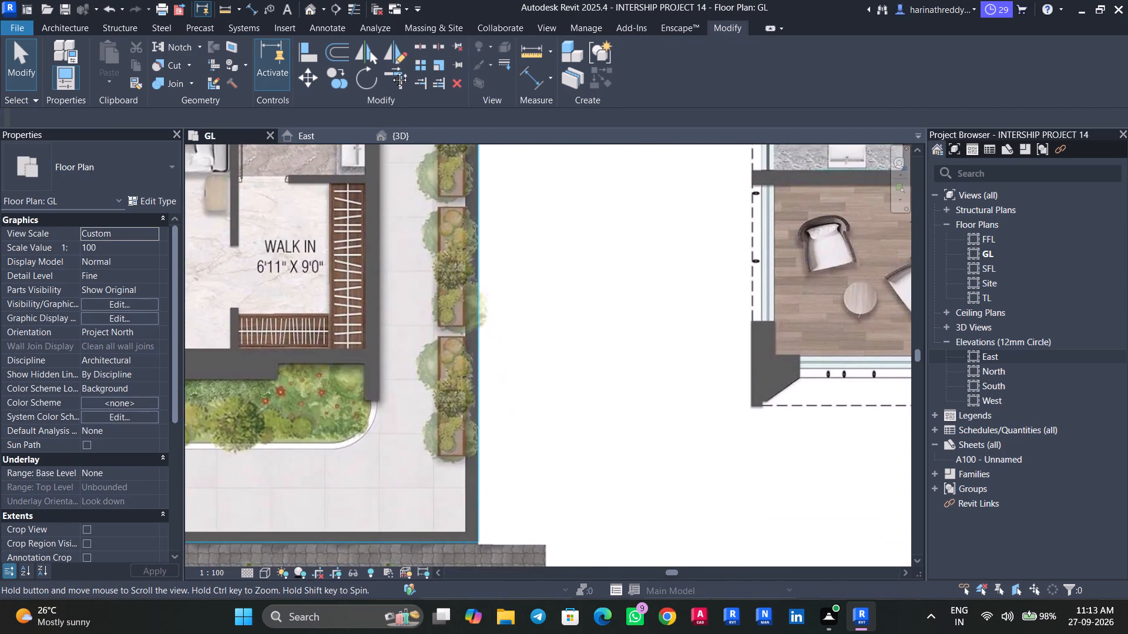
middle_drag(391, 71, 409, 187)
middle_drag(301, 406, 361, 373)
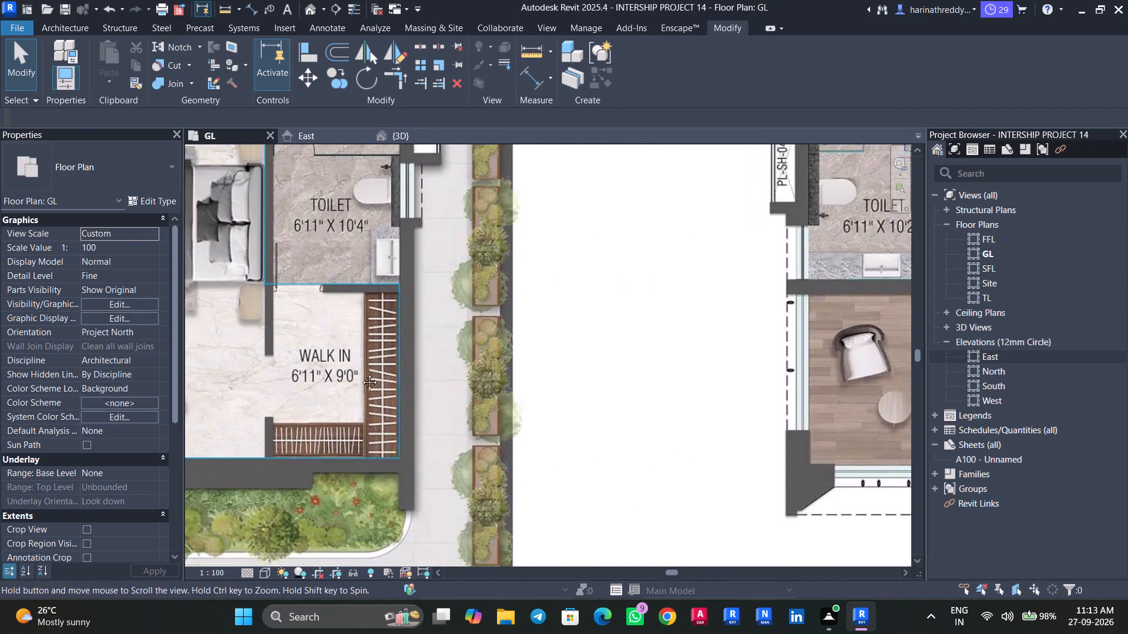
middle_drag(361, 373, 447, 312)
scroll(359, 396, up, 3)
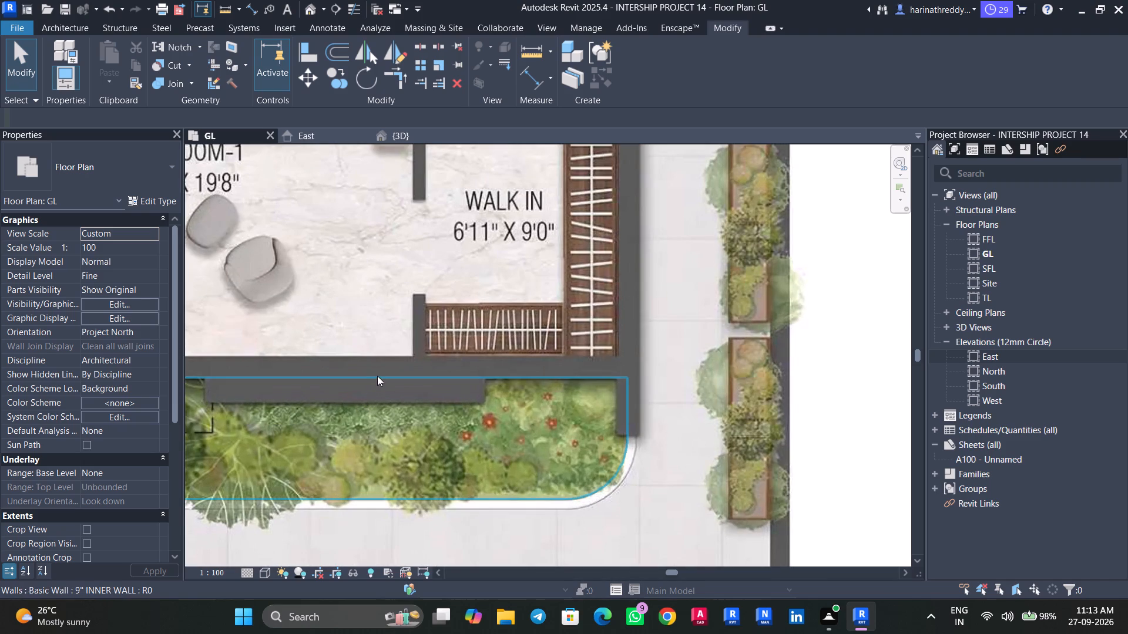
middle_drag(383, 367, 570, 355)
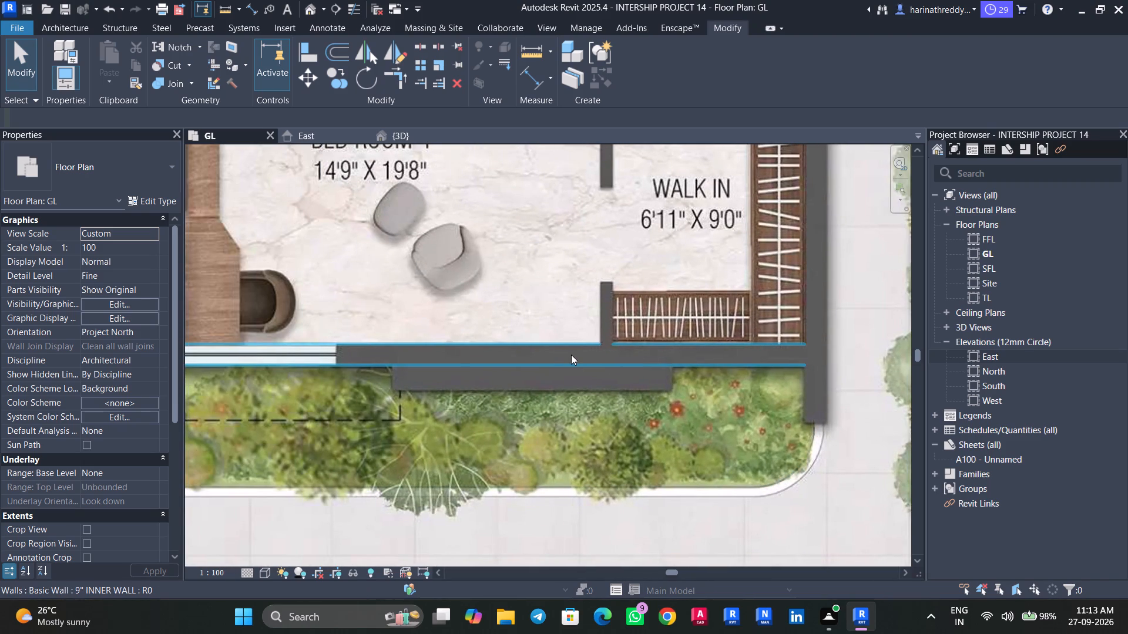
scroll(568, 355, up, 2)
middle_drag(568, 356, 520, 325)
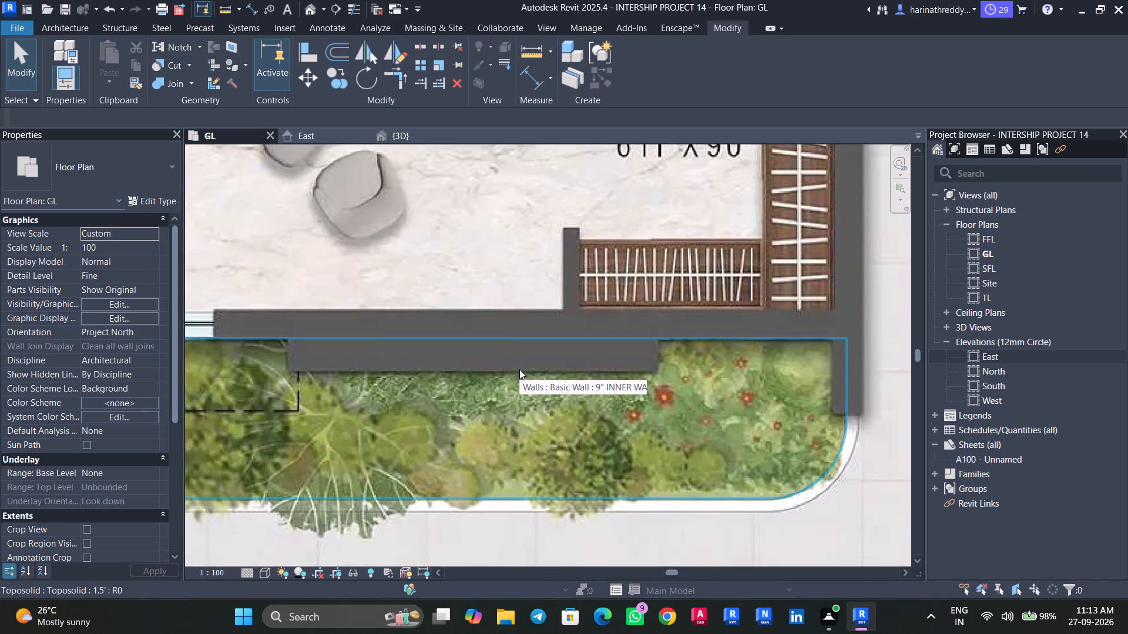
Draw a 9" INNER WALL wall 10' long along the projecting strip on the front bedroom's south wall, following the plan image.
text(WA)
click(156, 171)
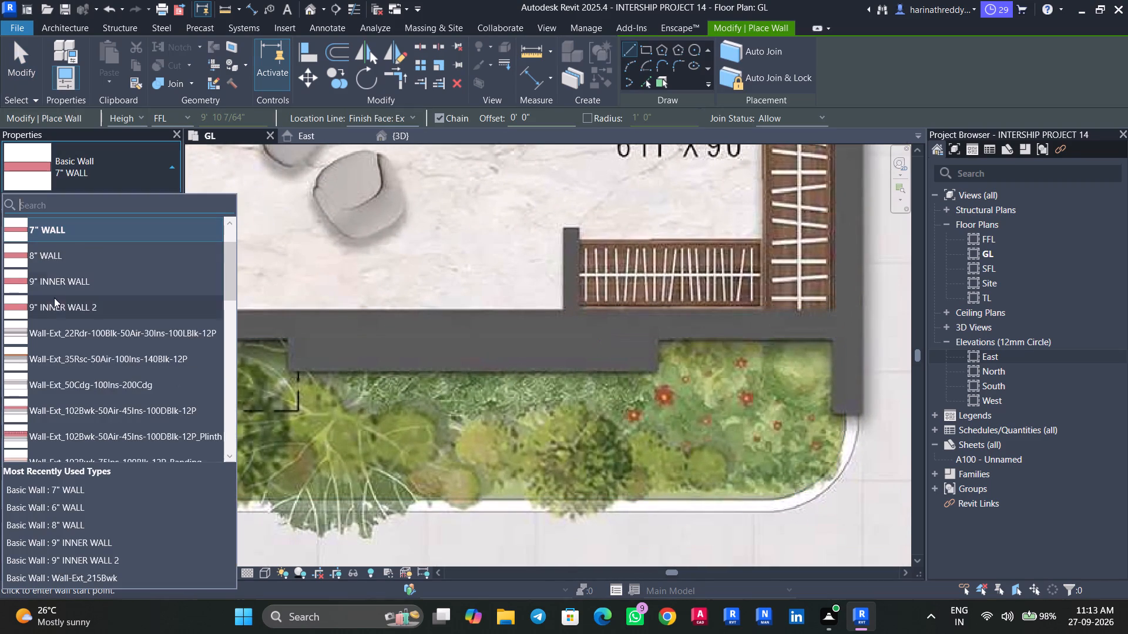
click(65, 288)
scroll(653, 358, up, 5)
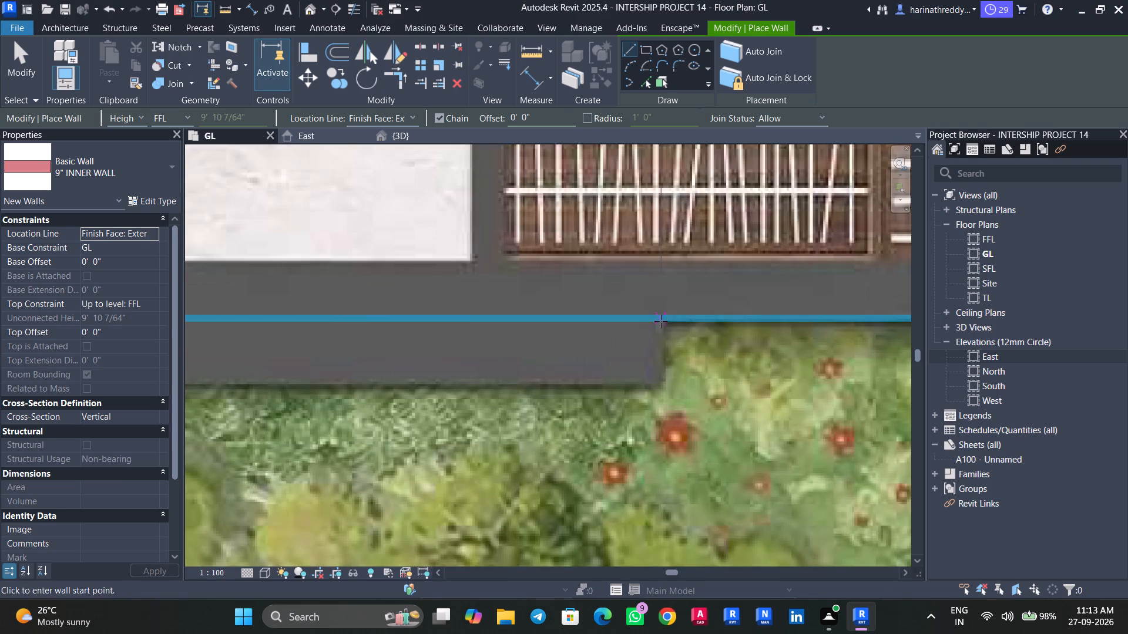
click(663, 379)
middle_drag(425, 383, 692, 394)
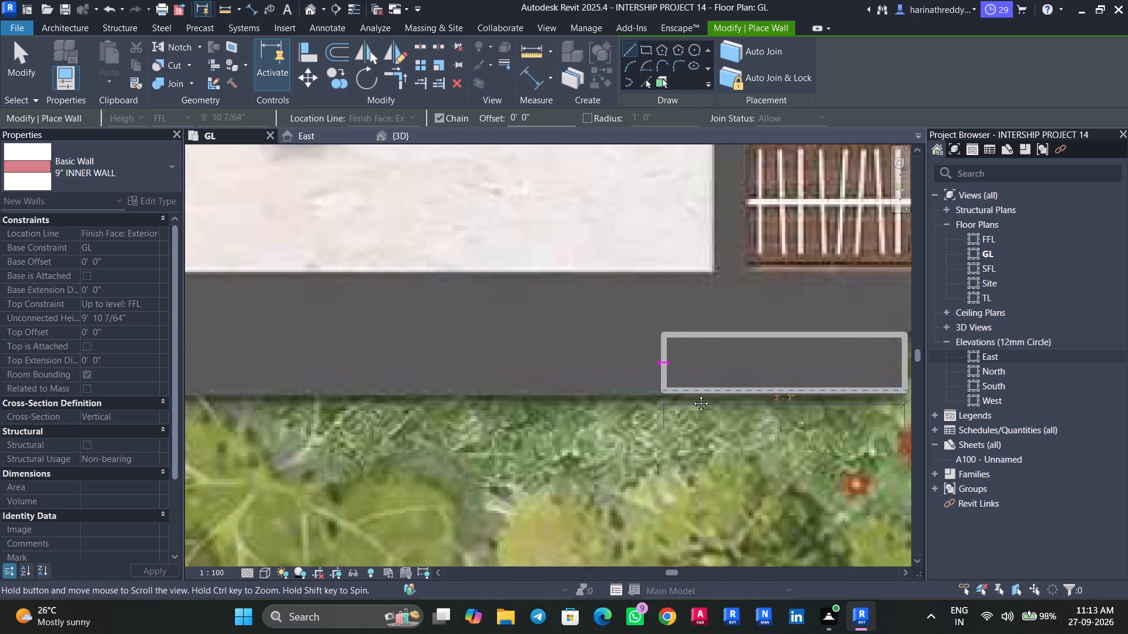
middle_drag(692, 394, 691, 394)
middle_drag(377, 390, 646, 400)
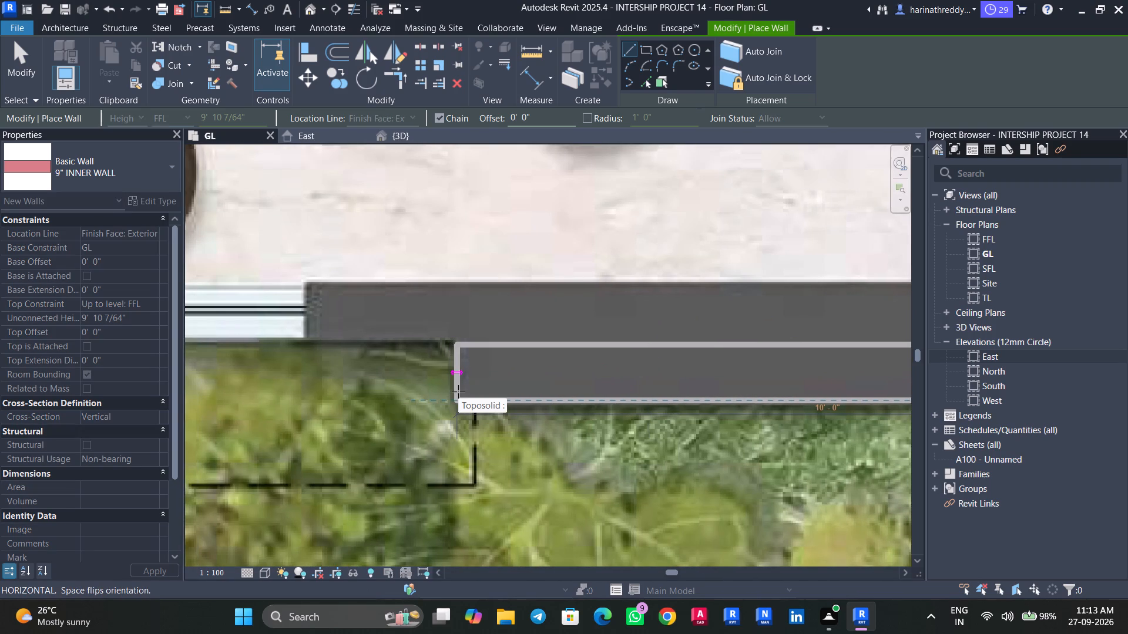
click(458, 392)
key(Escape)
key(Escape)
key(Escape)
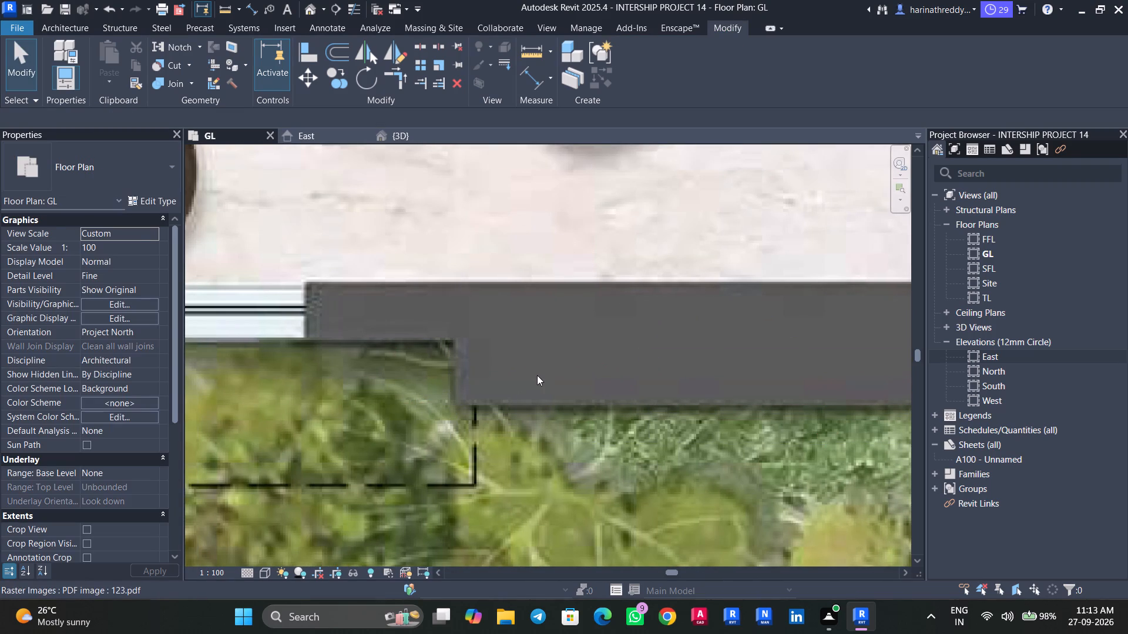
key(Tab)
click(537, 375)
middle_drag(537, 375, 320, 375)
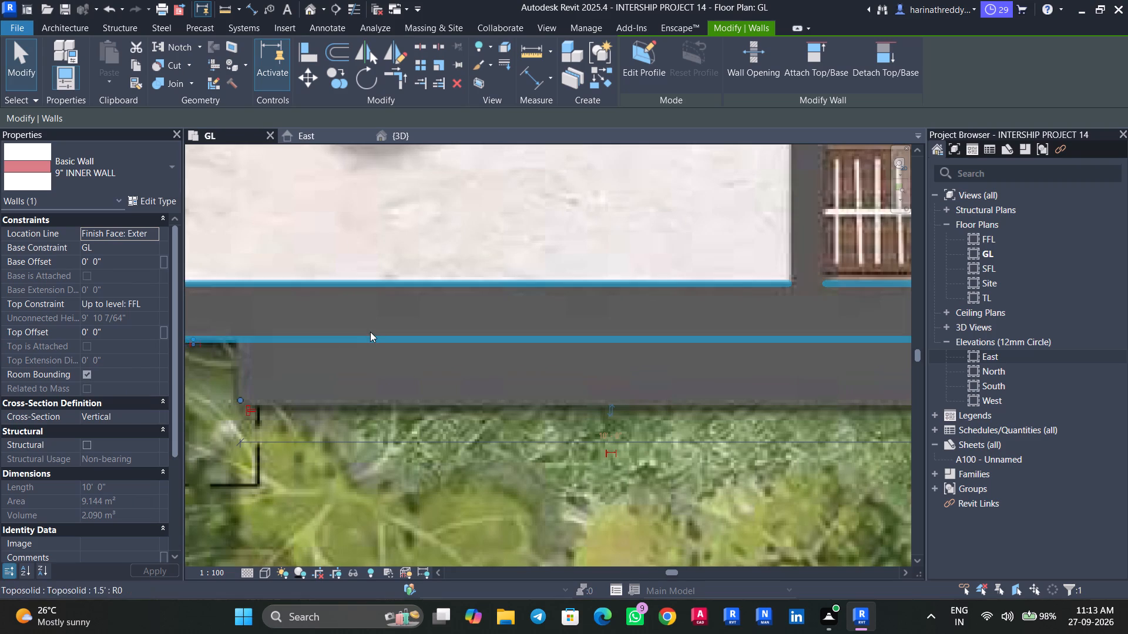
key(Escape)
key(Escape)
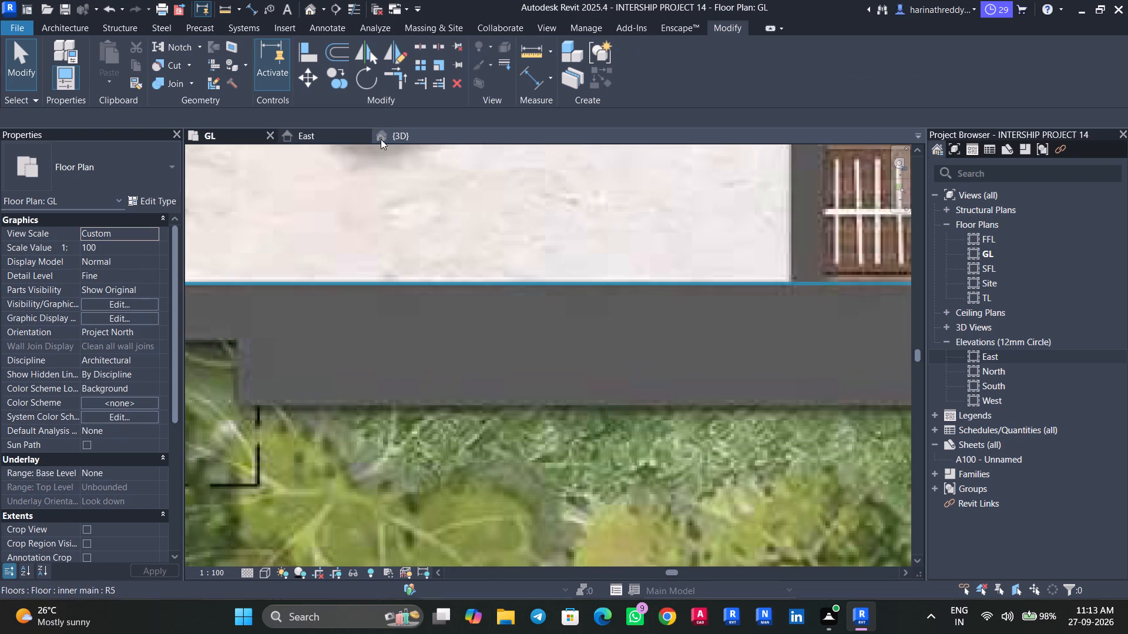
In the 3D view seen from the top, nudge the new 10' wall one increment north against the front bedroom's south wall.
click(388, 137)
scroll(551, 376, down, 5)
scroll(551, 376, up, 1)
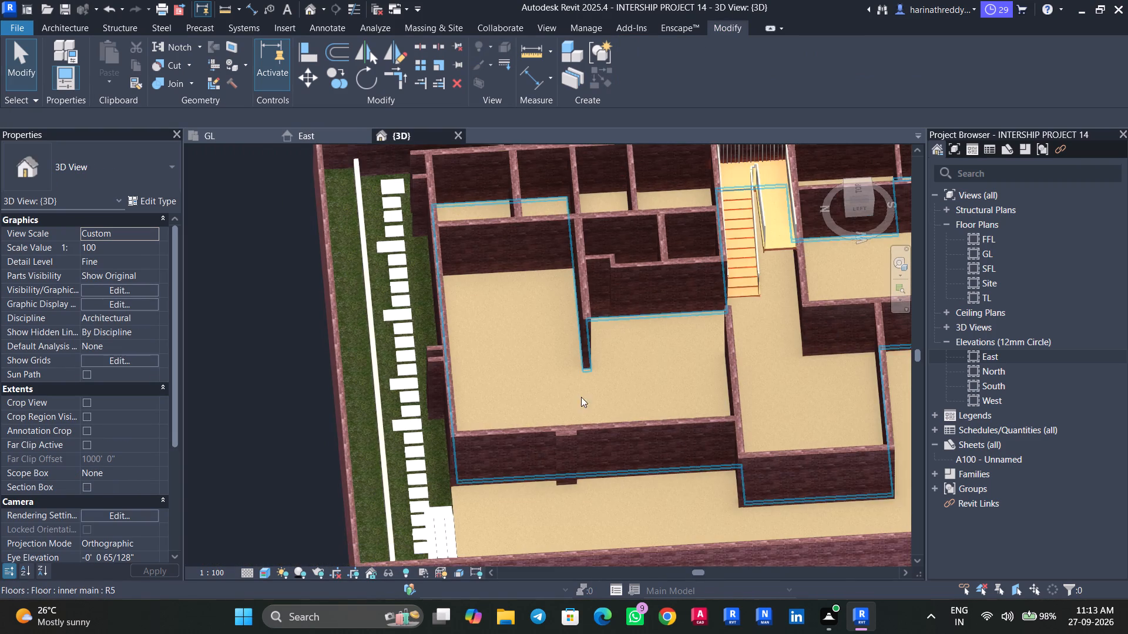
scroll(627, 448, down, 5)
shift+middle_drag(722, 472, 563, 437)
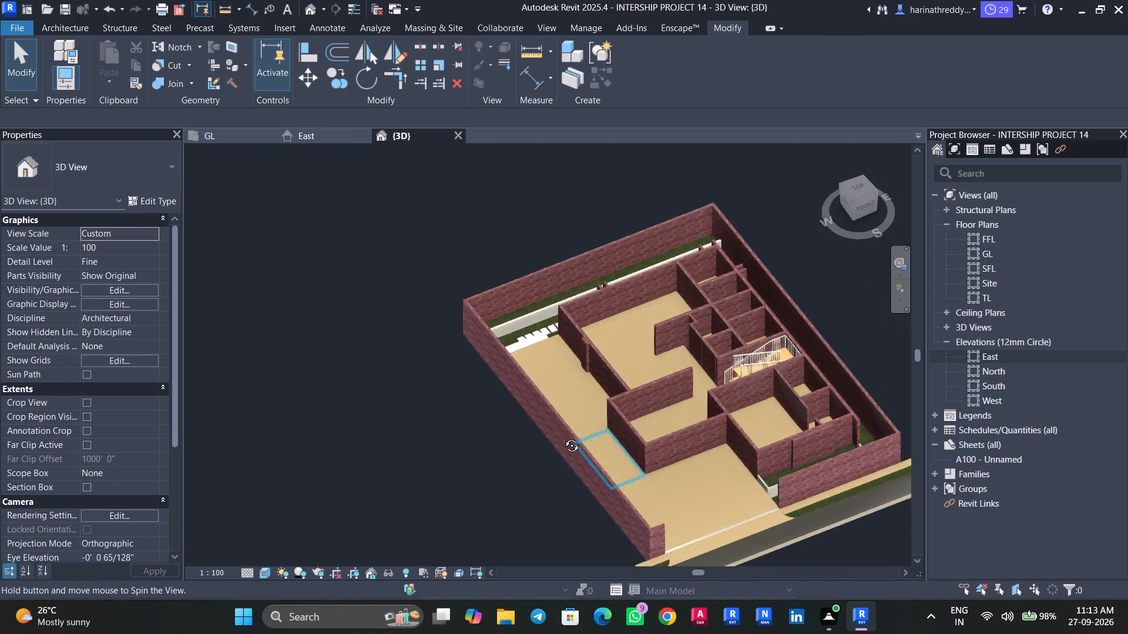
shift+middle_drag(563, 437, 542, 429)
shift+middle_drag(837, 462, 846, 612)
scroll(822, 503, up, 6)
scroll(798, 496, down, 1)
scroll(798, 496, up, 2)
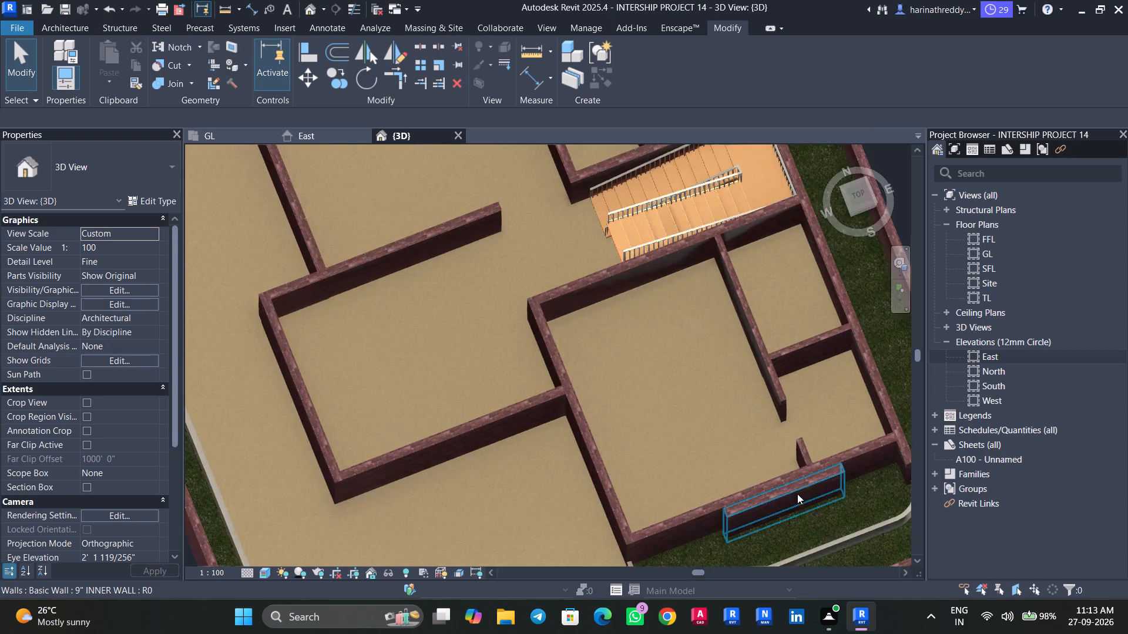
scroll(797, 494, up, 3)
scroll(791, 493, down, 1)
scroll(791, 493, up, 2)
shift+middle_drag(691, 447, 691, 480)
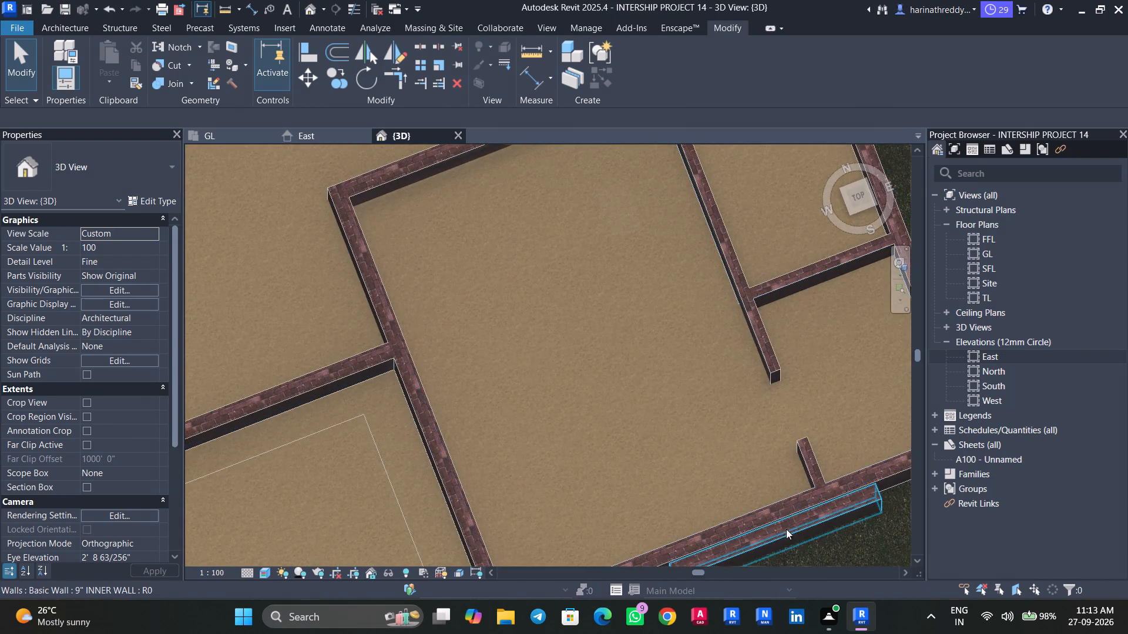
click(861, 198)
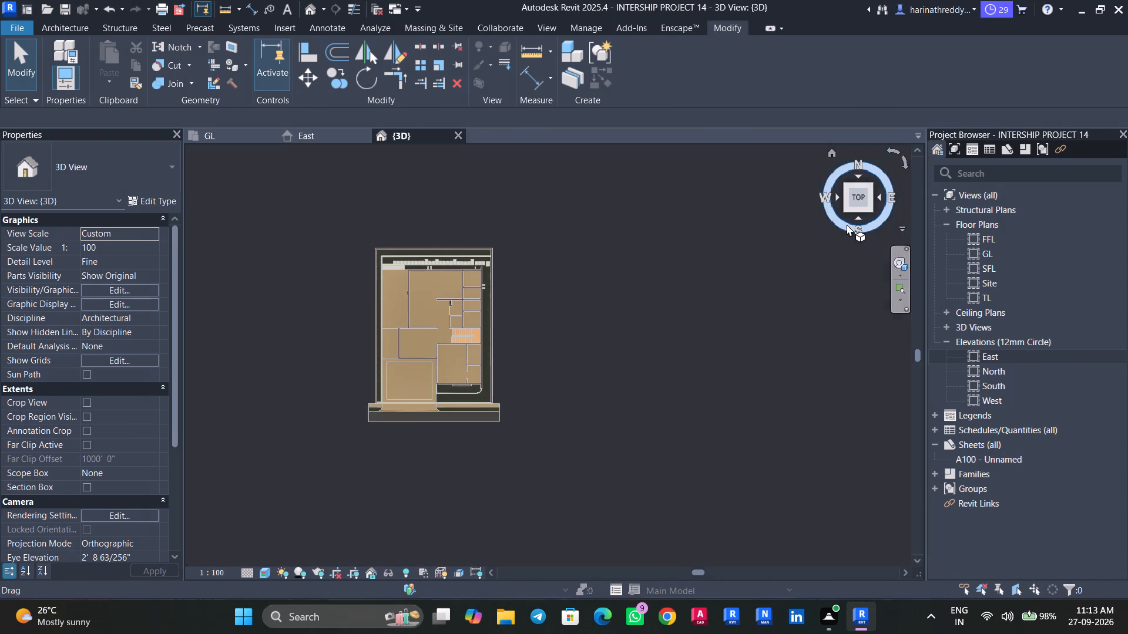
scroll(424, 397, up, 3)
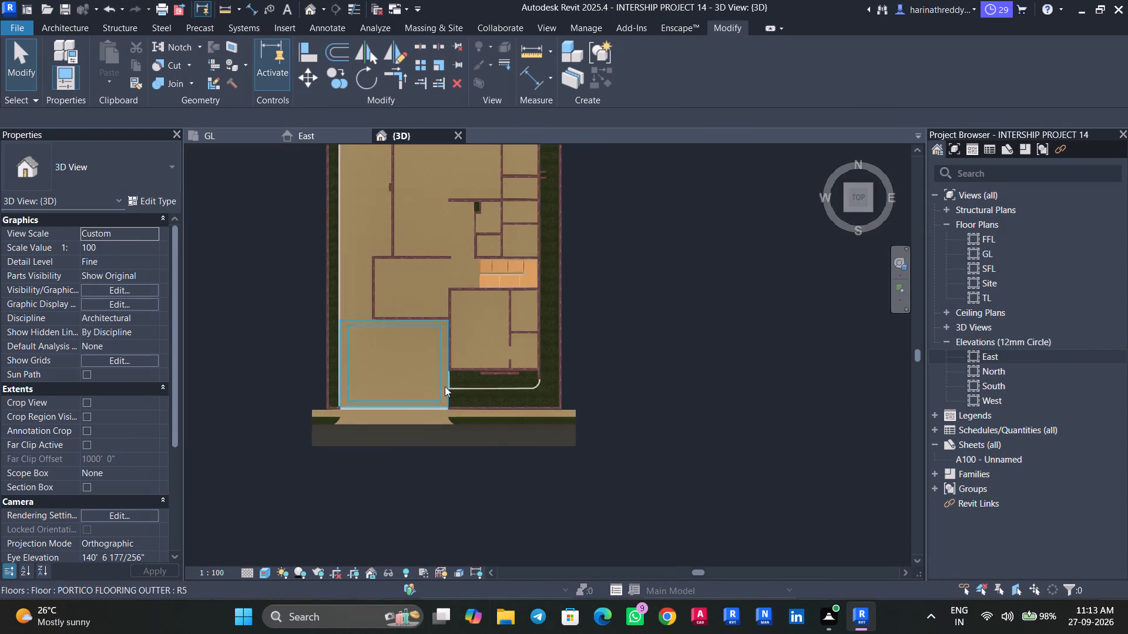
scroll(445, 386, up, 15)
click(538, 349)
scroll(538, 349, up, 4)
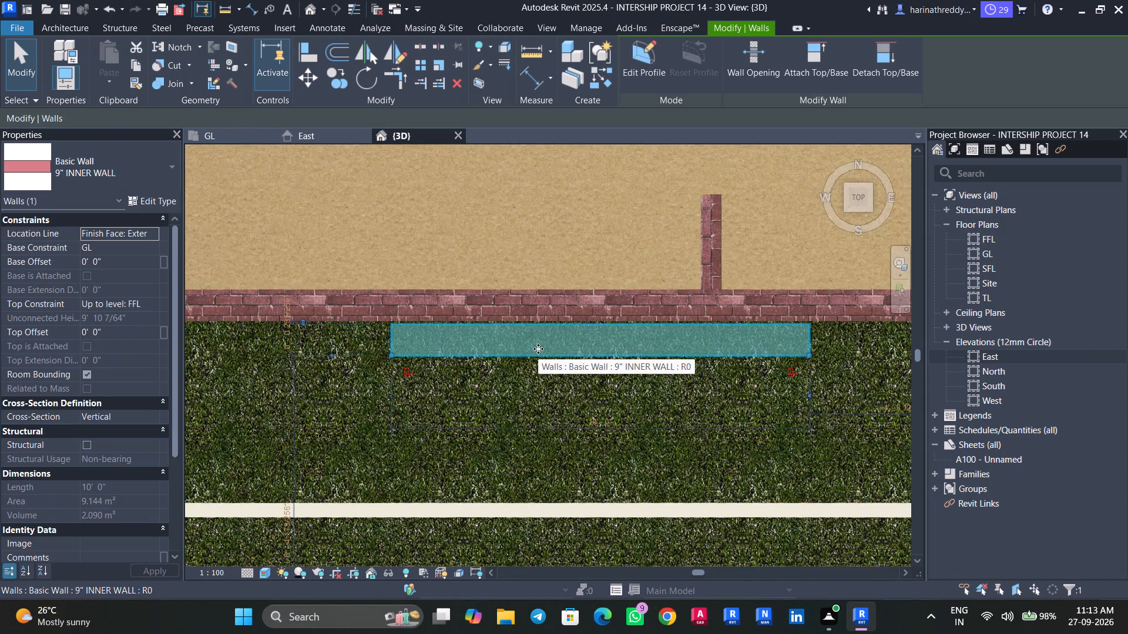
key(Up)
key(Escape)
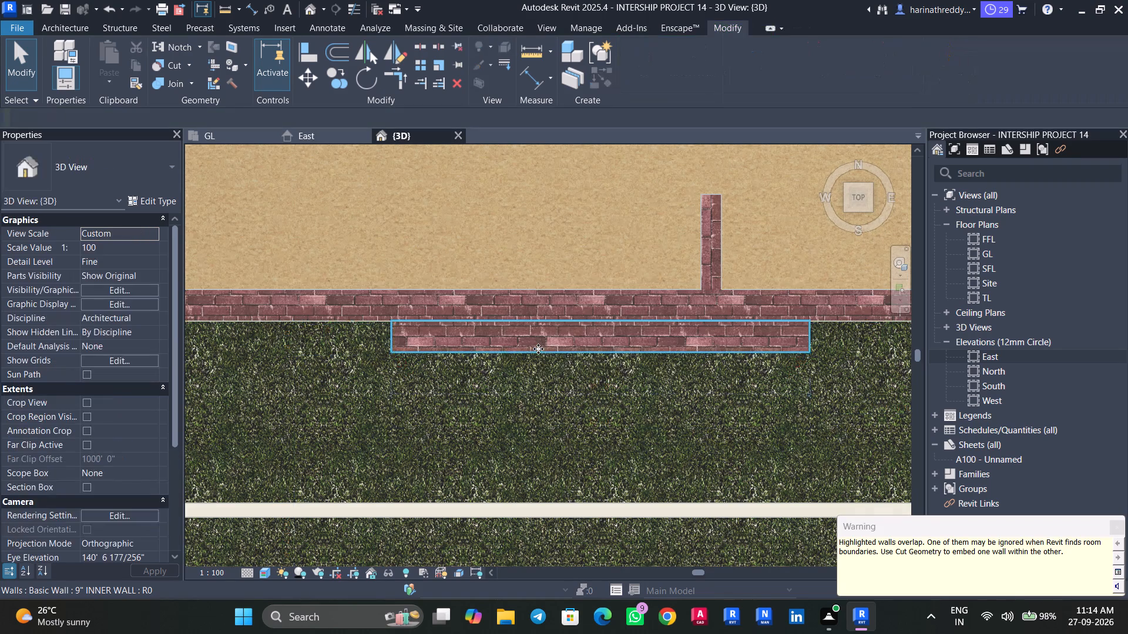
scroll(534, 413, down, 15)
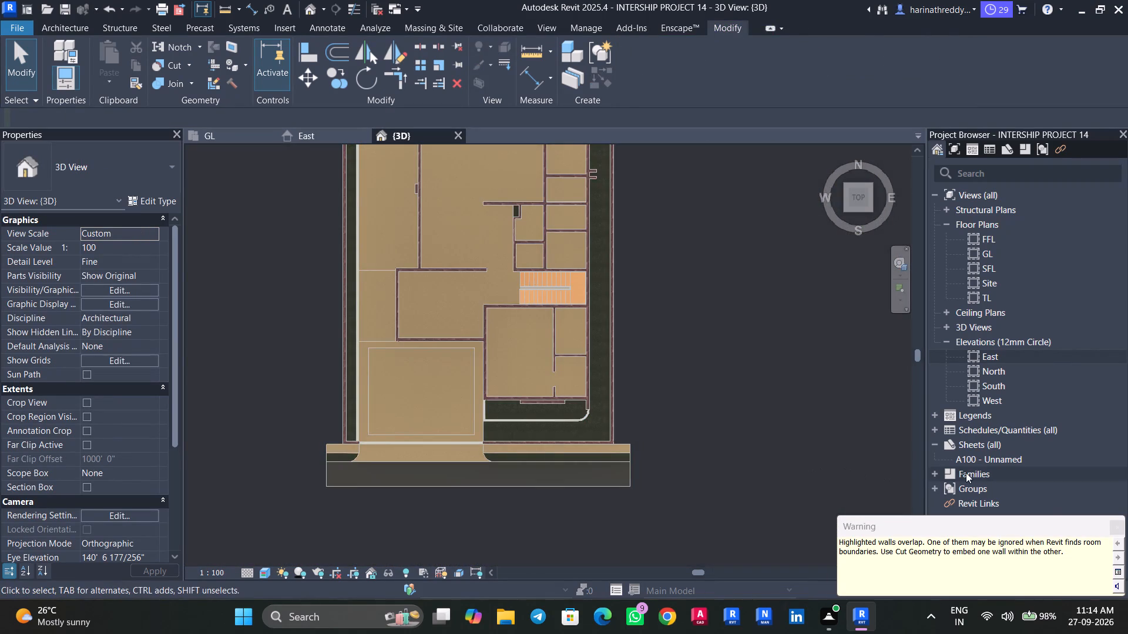
click(1113, 531)
Examine the house's east side walls and front planting bed corner in 3D and compare them with the GL floor plan.
shift+middle_drag(673, 505, 764, 307)
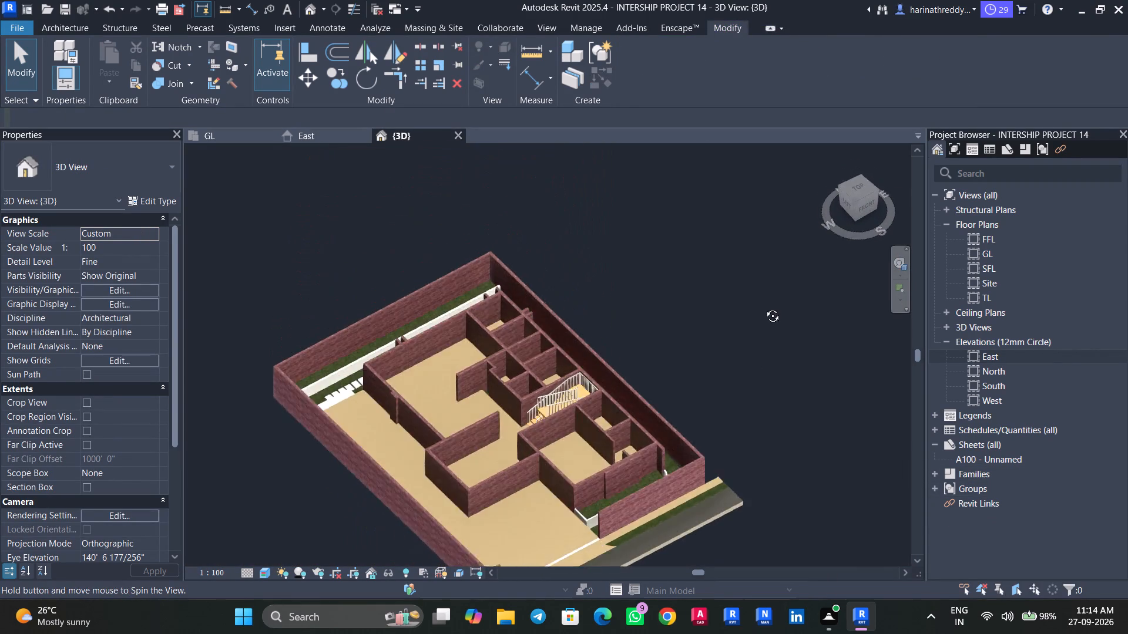
shift+middle_drag(764, 307, 771, 279)
scroll(771, 279, up, 1)
scroll(644, 468, up, 6)
scroll(681, 336, up, 1)
shift+middle_drag(688, 345, 737, 420)
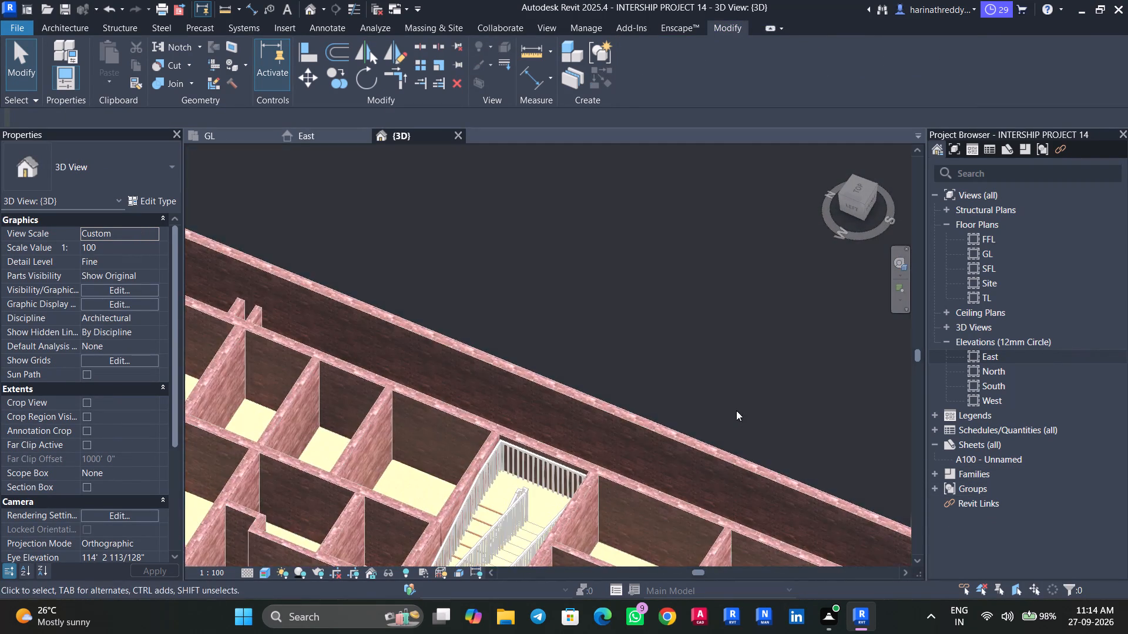
middle_drag(727, 402, 423, 192)
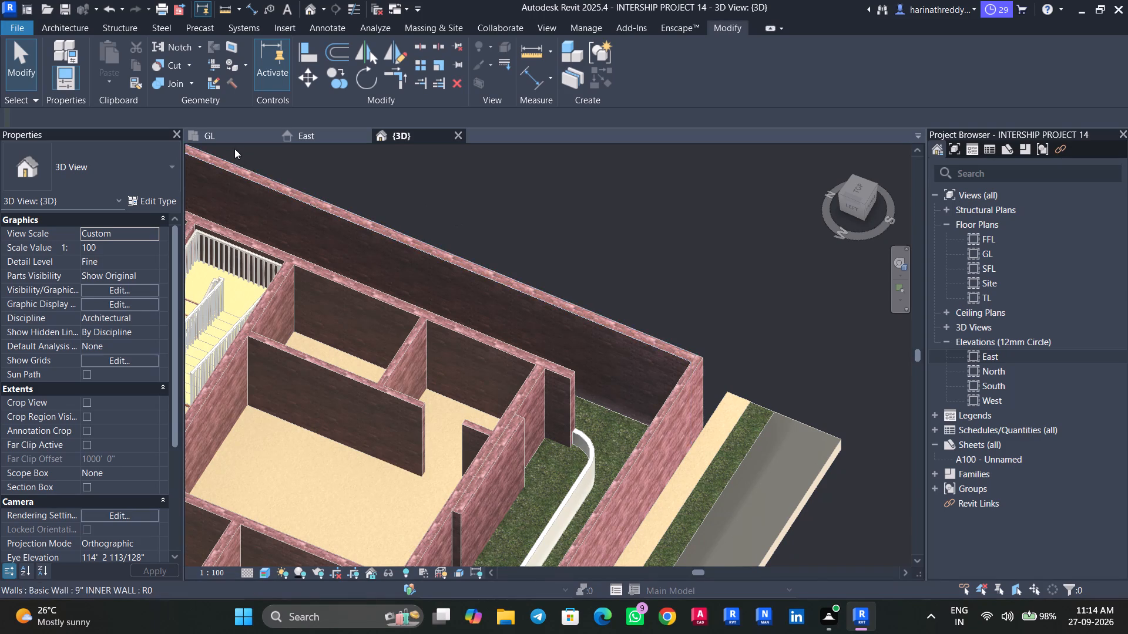
click(231, 140)
scroll(385, 344, down, 13)
middle_drag(513, 301, 481, 390)
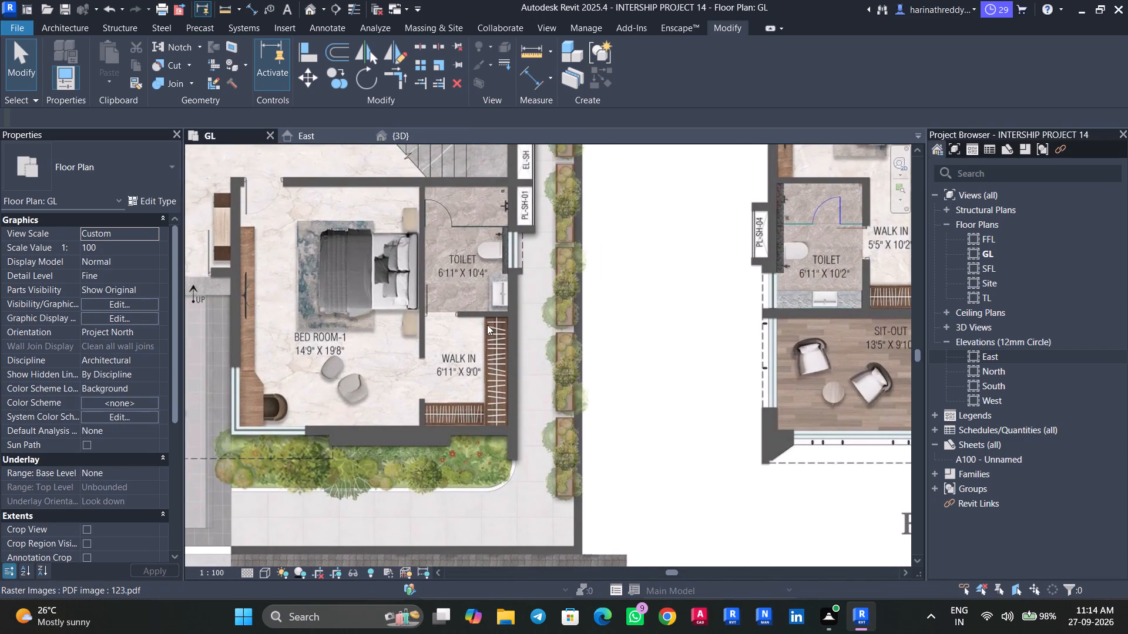
middle_drag(486, 343, 482, 359)
click(412, 137)
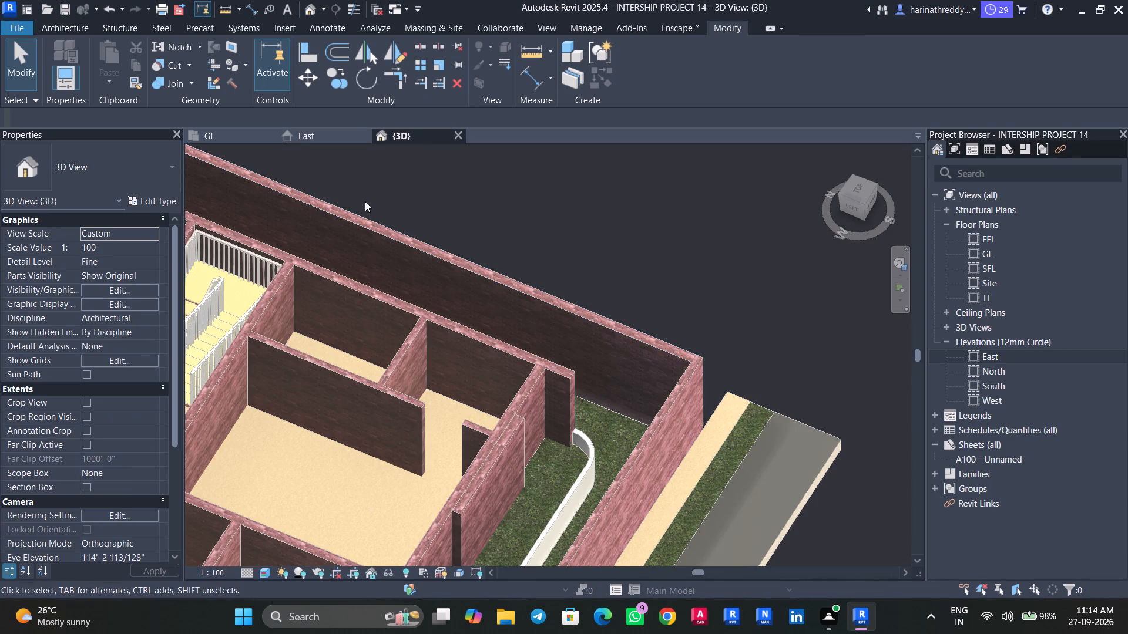
In the GL plan, draw a short 6" WALL stub projecting from the house's east wall just south of the Bedroom-1 toilet window.
click(224, 138)
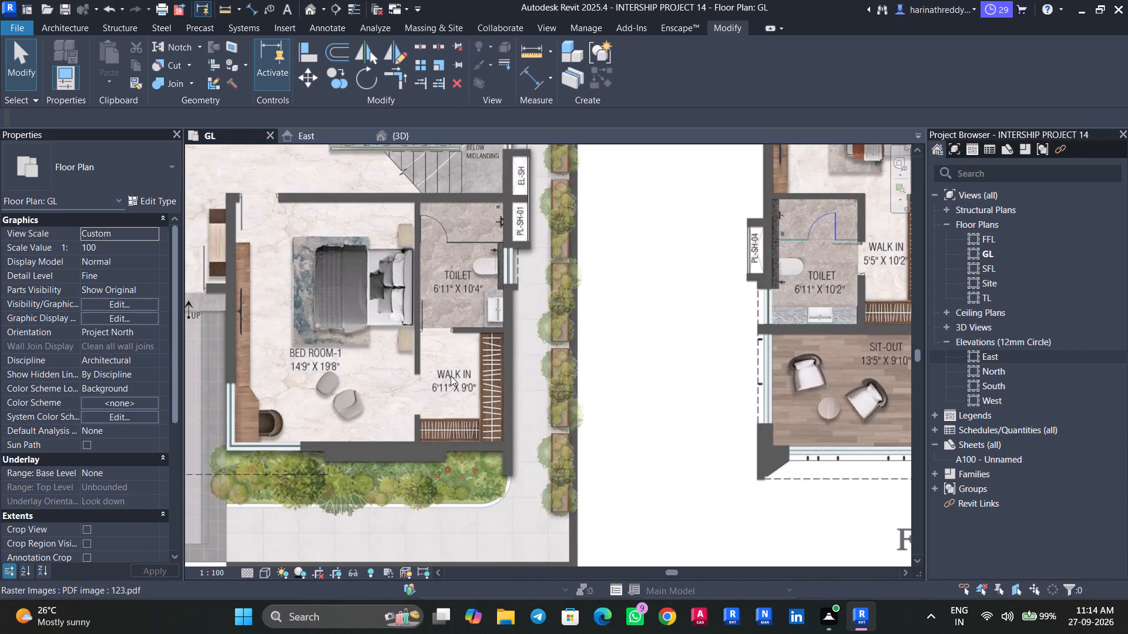
scroll(449, 368, up, 4)
middle_drag(448, 352, 373, 490)
scroll(474, 340, up, 1)
scroll(474, 340, down, 1)
scroll(474, 340, up, 1)
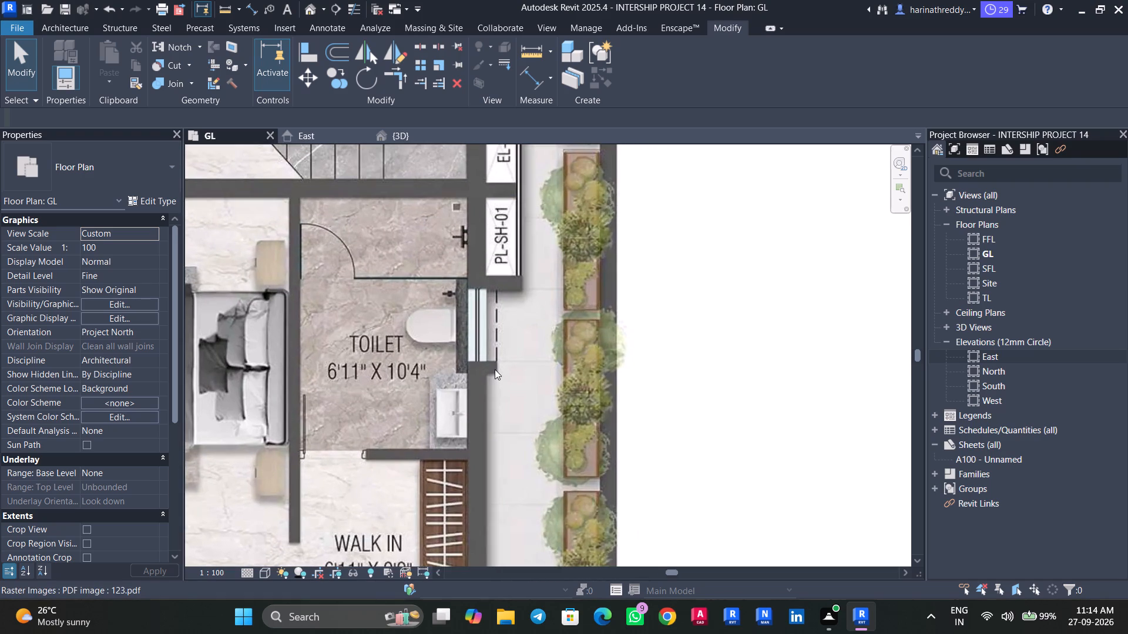
scroll(495, 369, up, 3)
scroll(495, 369, down, 2)
scroll(495, 370, up, 6)
text(WA)
scroll(478, 352, up, 5)
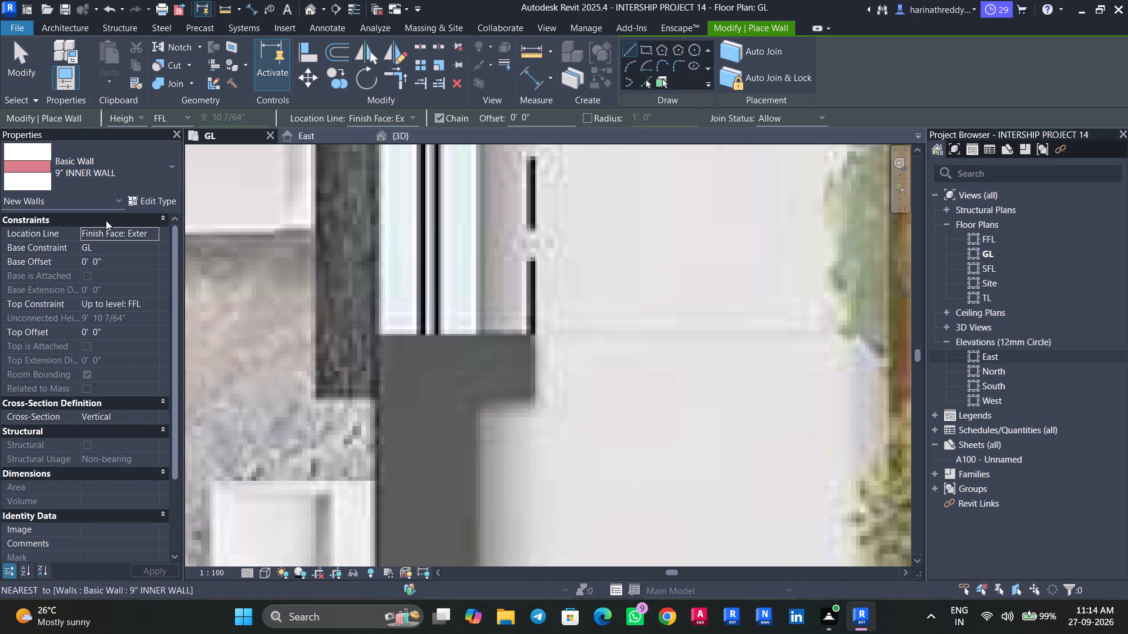
click(73, 152)
scroll(63, 303, up, 4)
click(71, 244)
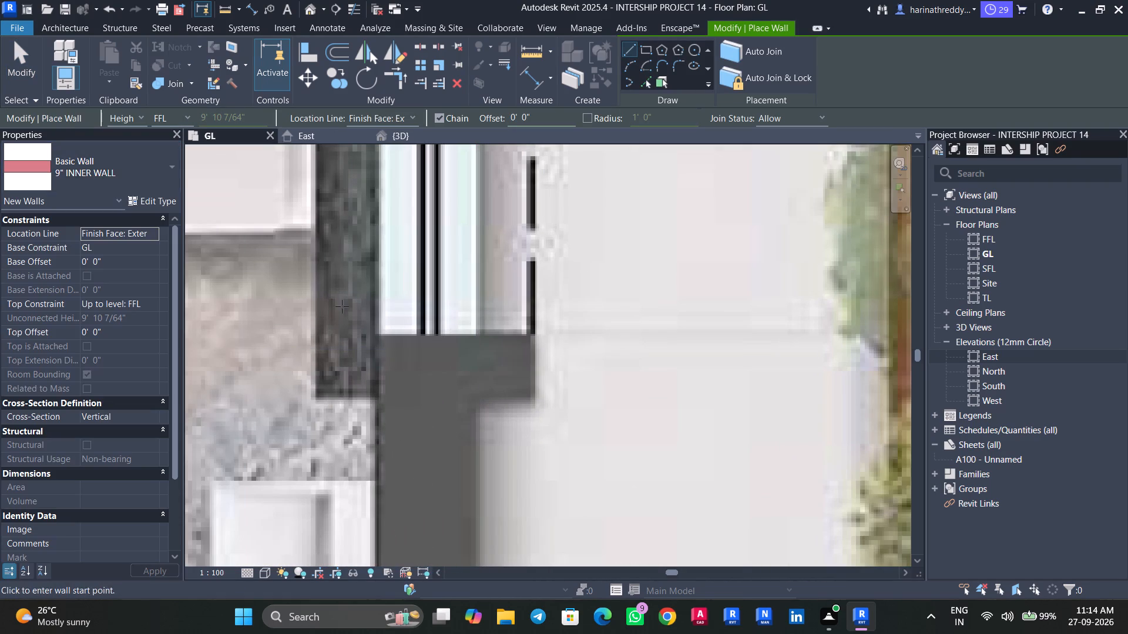
click(532, 398)
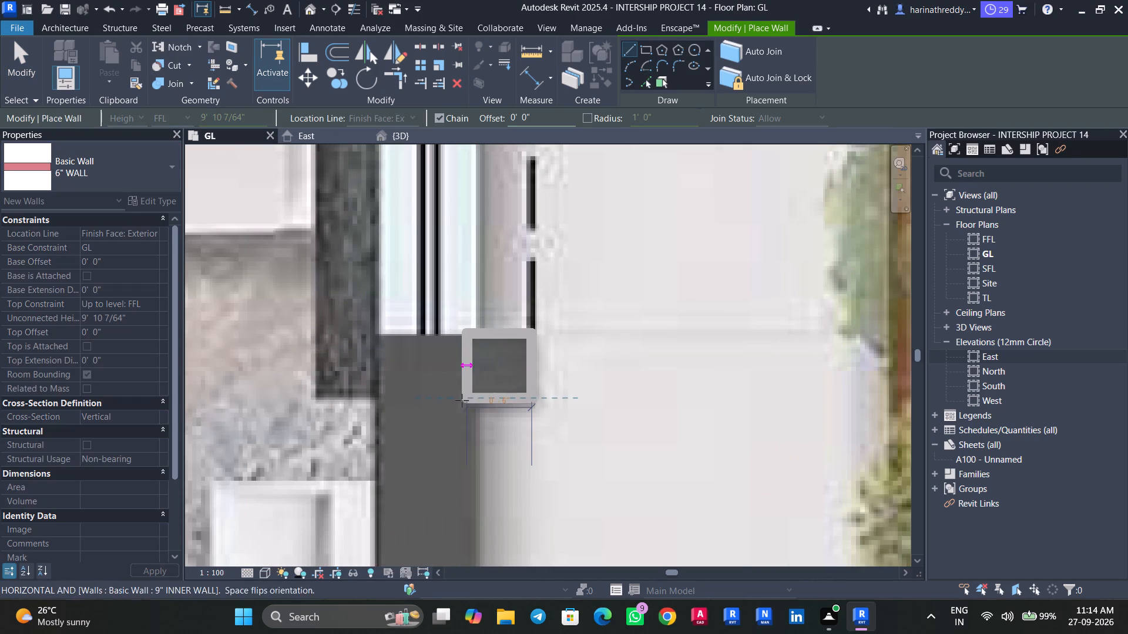
click(470, 400)
key(Escape)
key(Escape)
key(Escape)
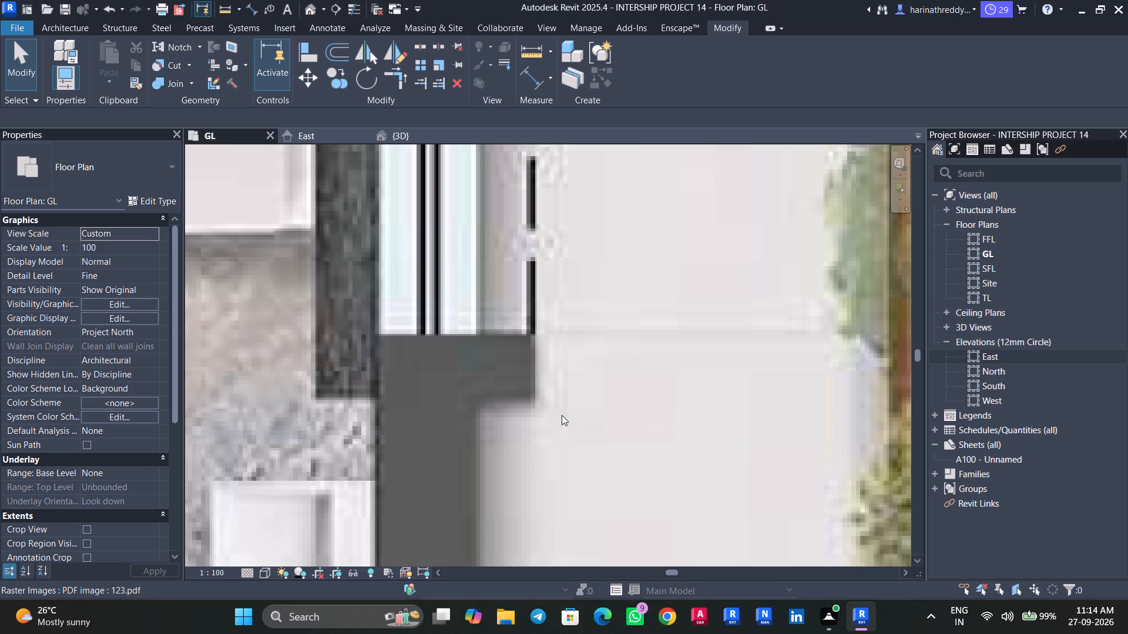
Draw a 7" WALL wall along the south side of the PL-SH-01 shaft, from its outer corner to the house wall.
scroll(500, 331, down, 1)
scroll(501, 335, up, 1)
scroll(501, 335, down, 5)
middle_drag(521, 321, 491, 468)
key(Escape)
key(Escape)
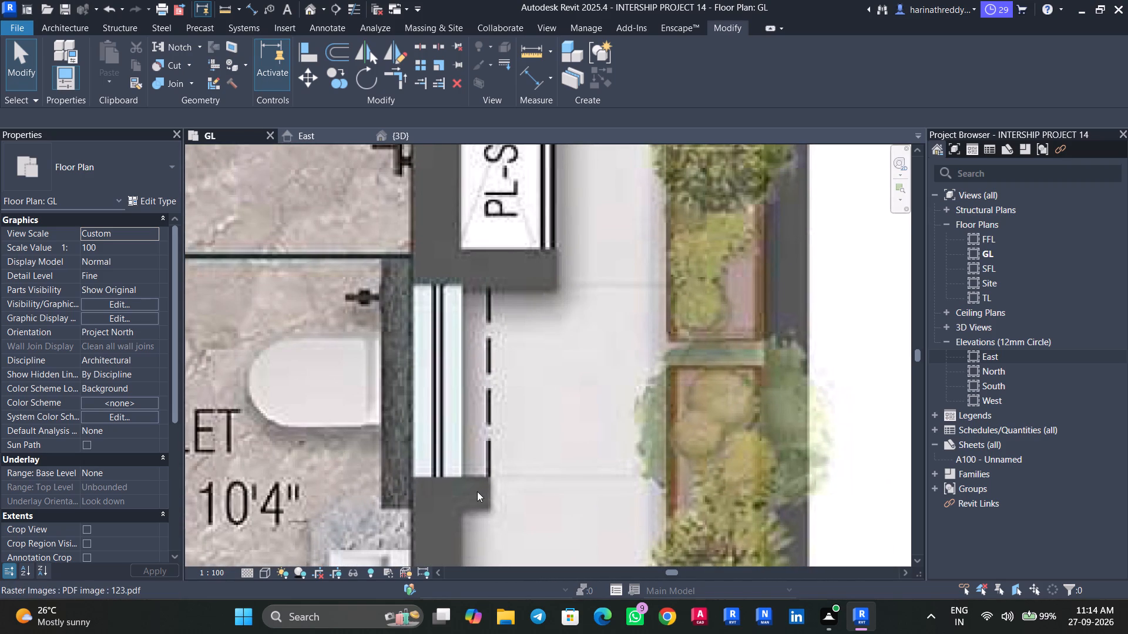
key(Tab)
middle_drag(515, 424, 475, 566)
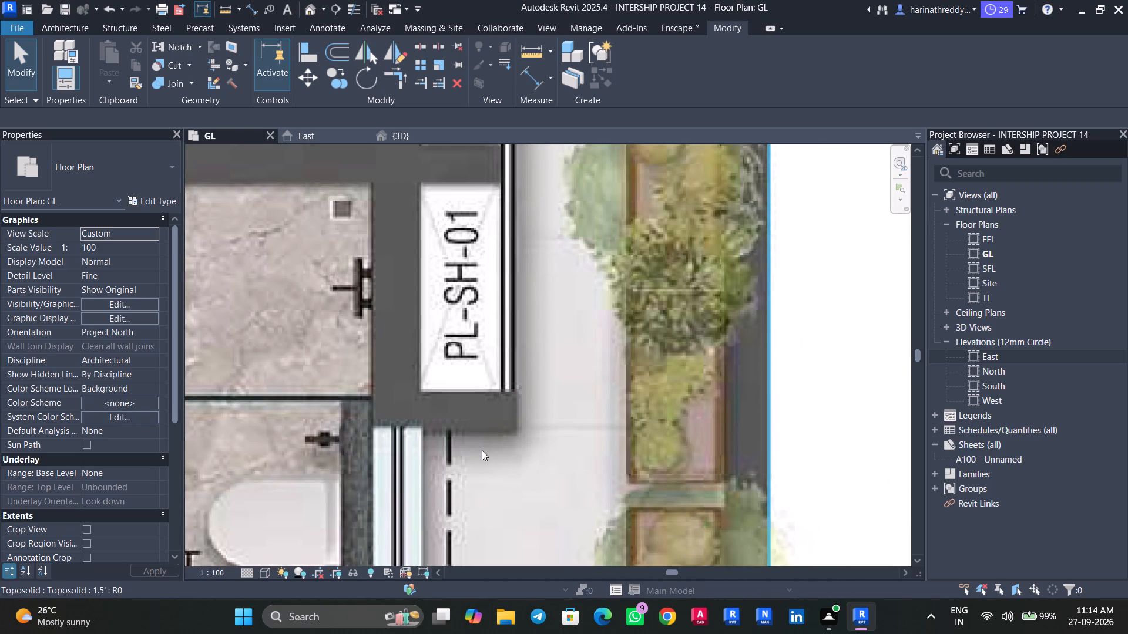
key(w)
key(a)
click(105, 176)
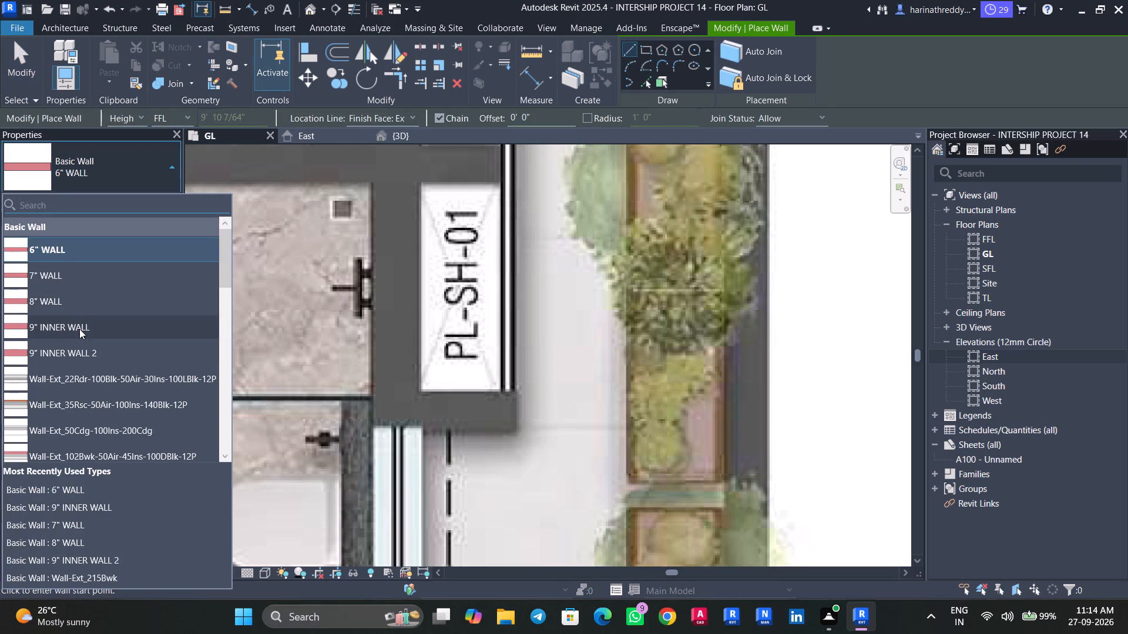
click(83, 272)
scroll(481, 421, up, 4)
click(539, 438)
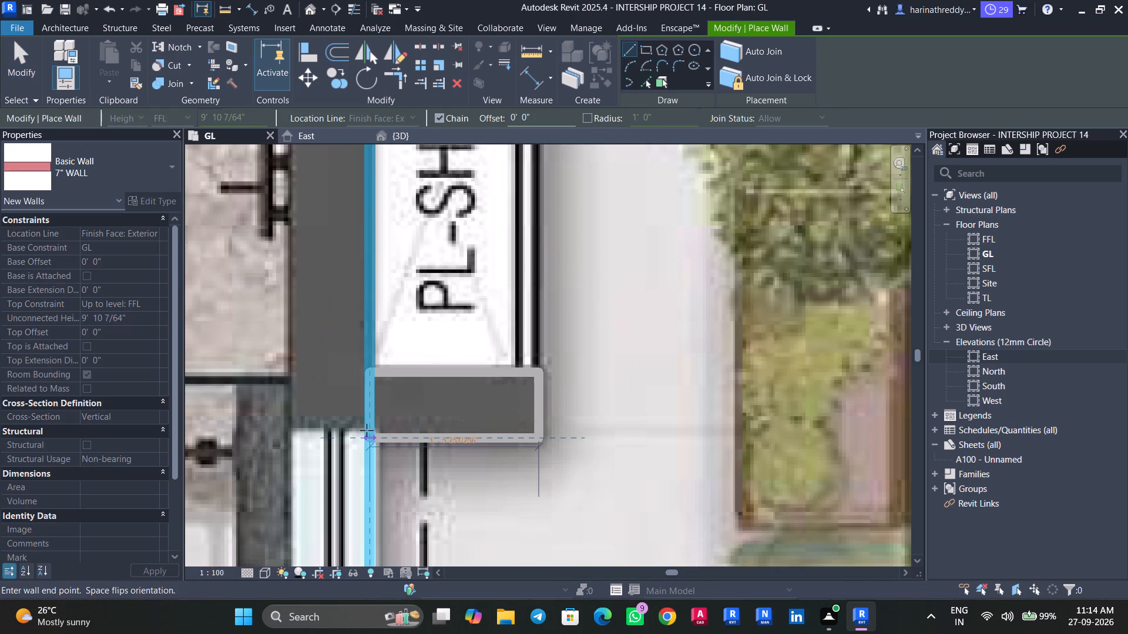
click(365, 431)
key(Escape)
Draw a 7" WALL wall between the PL-SH-01 and EL-SH shafts, from their outer edge to the house wall.
scroll(545, 235, down, 5)
middle_drag(531, 293, 512, 536)
scroll(511, 536, up, 1)
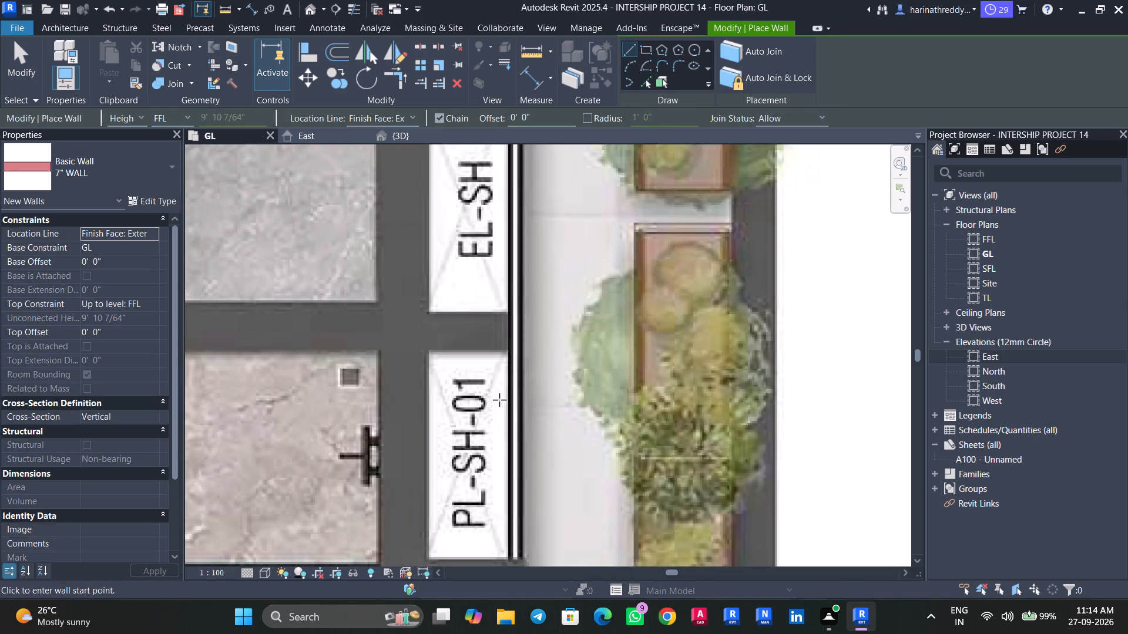
scroll(502, 383, up, 3)
click(526, 333)
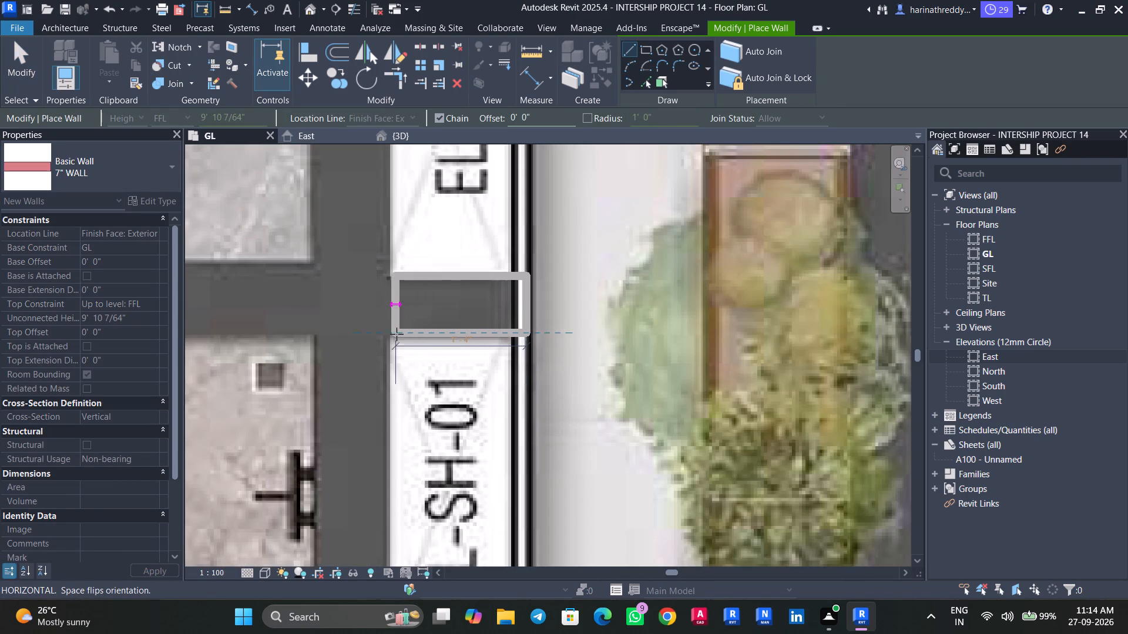
click(390, 333)
key(Escape)
key(Escape)
Draw a 7" WALL wall along the north side of the EL-SH shaft, from its outer edge to the house wall.
scroll(459, 320, down, 7)
scroll(459, 318, up, 1)
scroll(459, 318, down, 1)
middle_drag(459, 230, 459, 269)
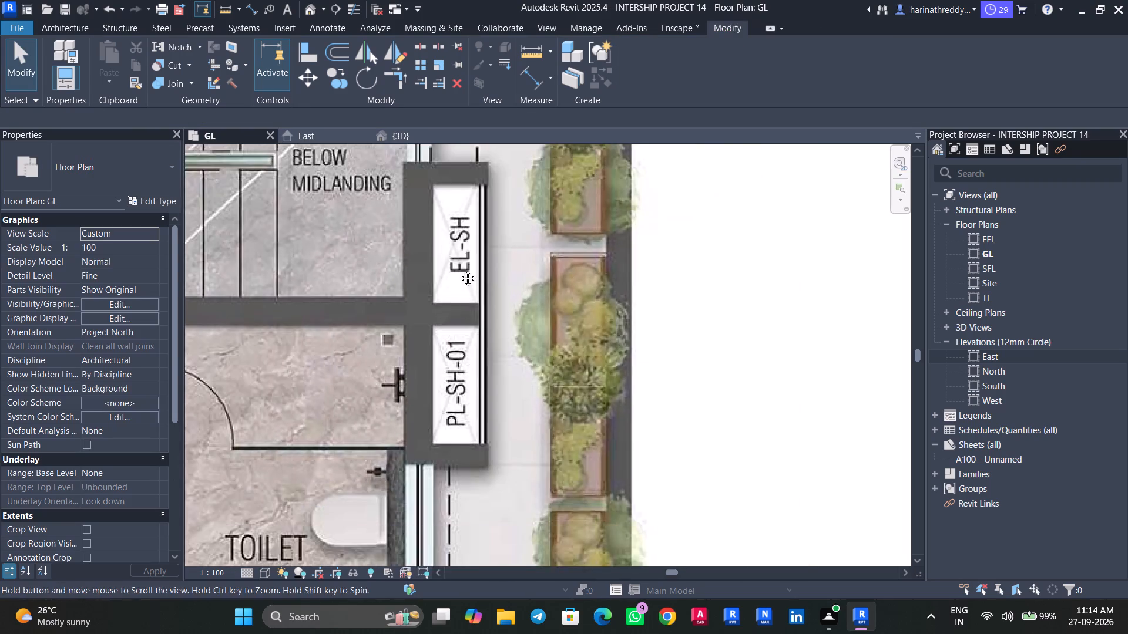
middle_drag(459, 269, 452, 429)
scroll(484, 352, up, 5)
text(WA)
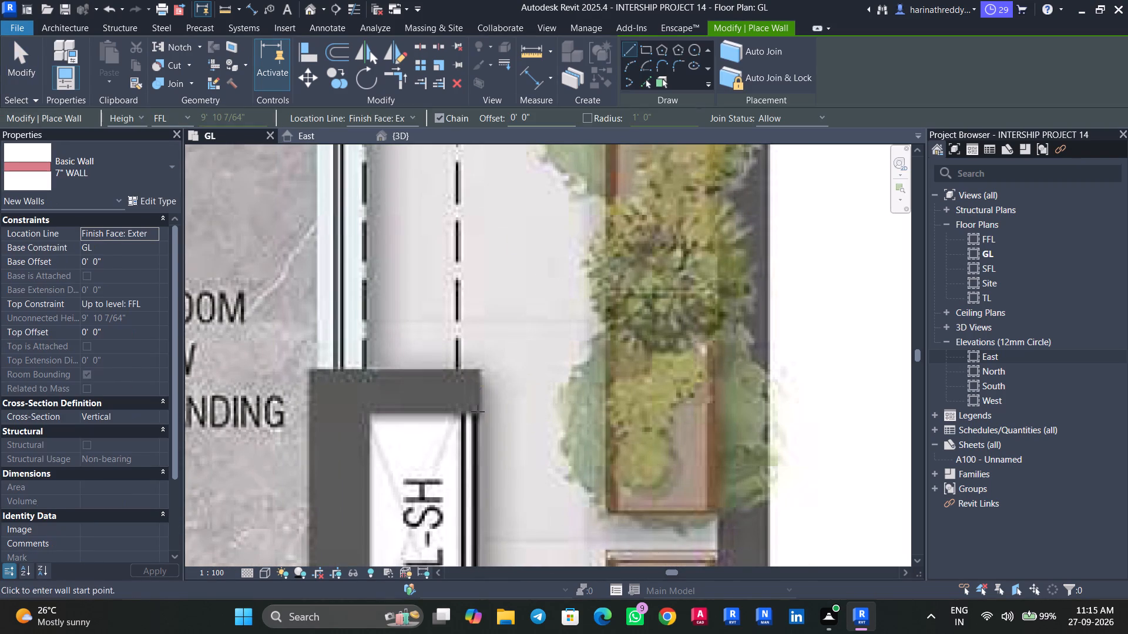
click(478, 412)
click(370, 410)
key(Escape)
key(Escape)
key(Escape)
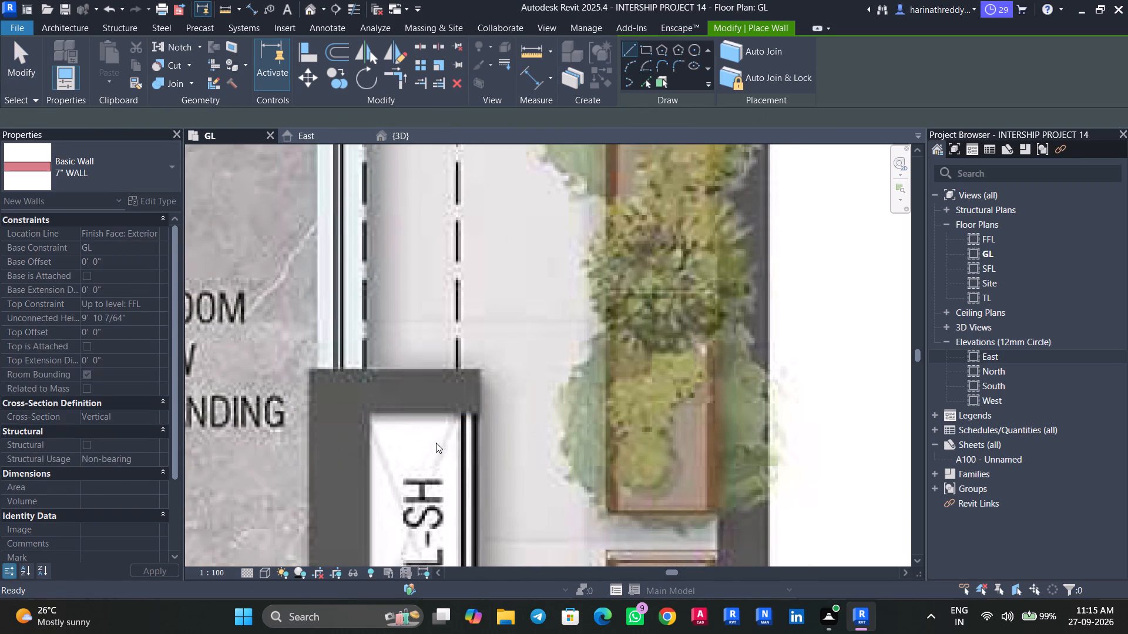
key(Escape)
key(Escape)
key(Escape)
Examine the GL plan along the house's east side, around the UP steps beside the servant room and servant toilet.
scroll(442, 451, down, 12)
middle_drag(458, 373, 461, 454)
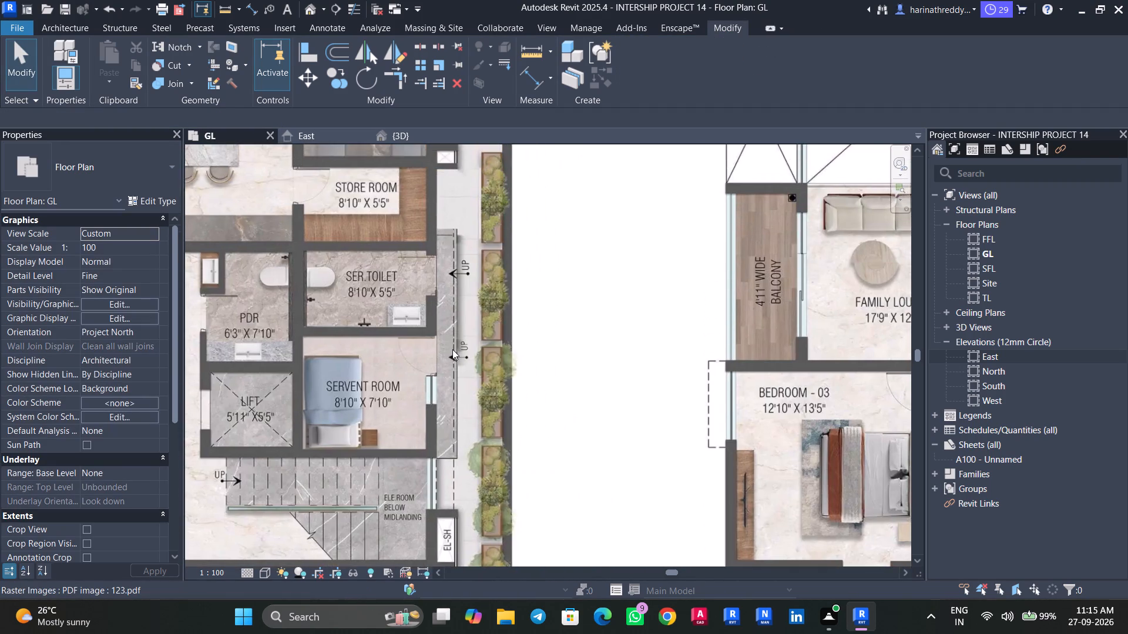
scroll(452, 346, up, 5)
scroll(446, 399, down, 3)
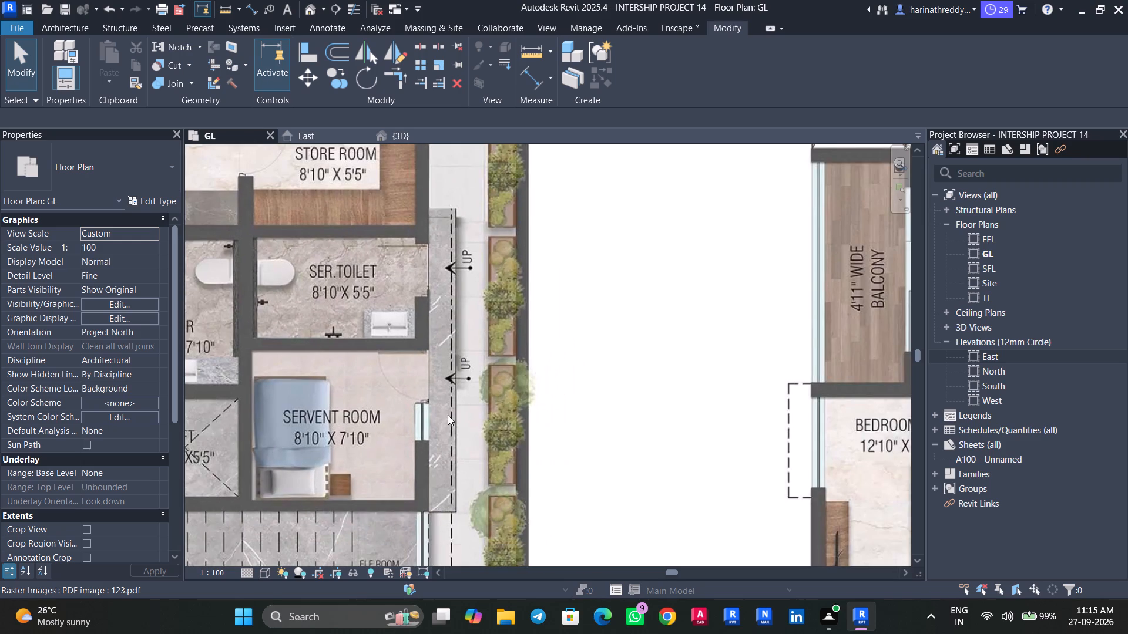
middle_drag(448, 415, 454, 444)
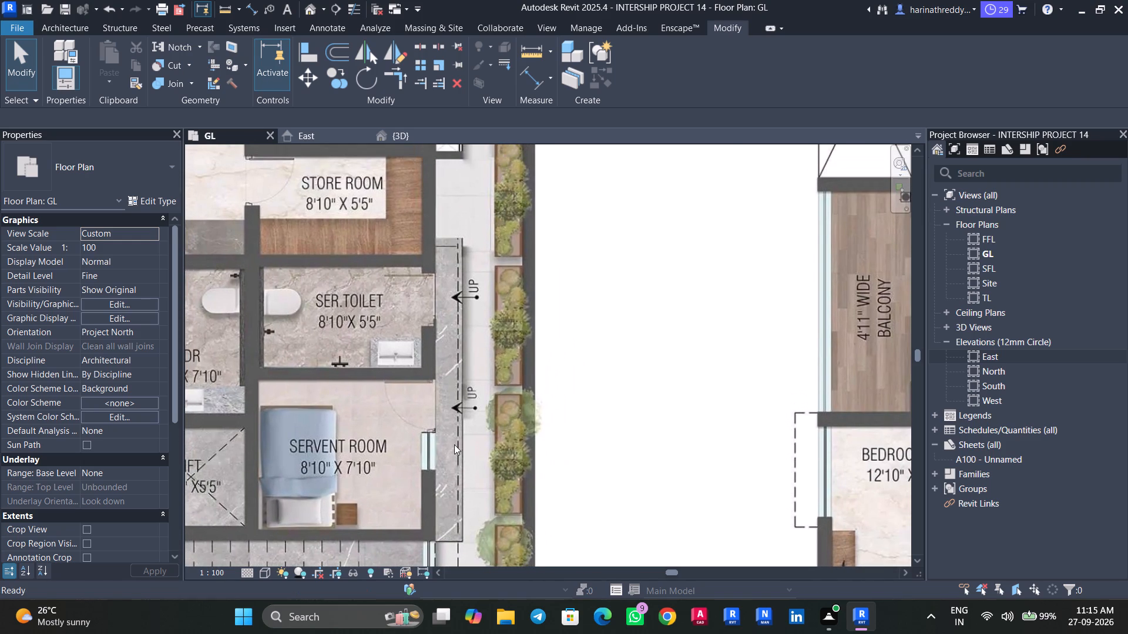
scroll(454, 444, down, 2)
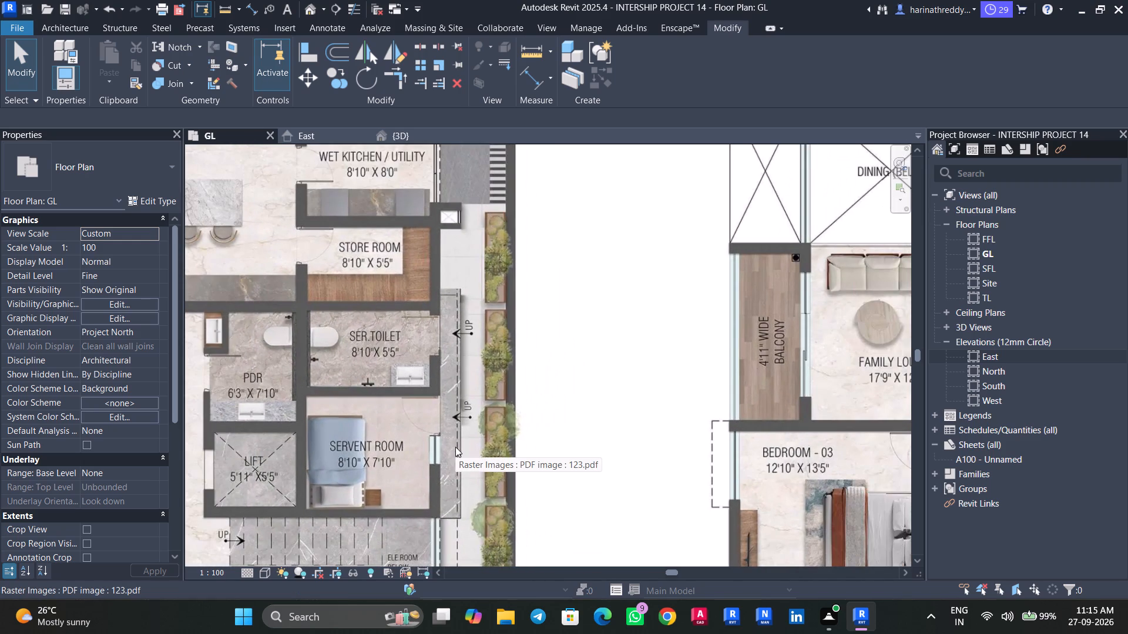
scroll(455, 447, down, 5)
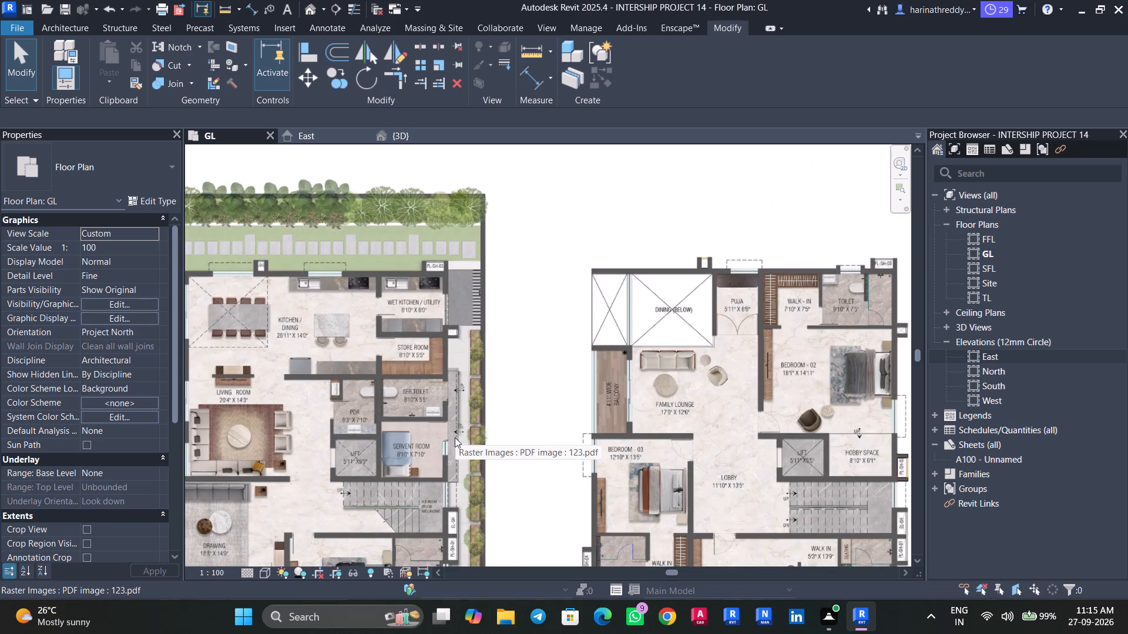
scroll(454, 438, up, 4)
middle_drag(454, 438, 493, 423)
scroll(493, 423, down, 2)
middle_drag(481, 475, 595, 457)
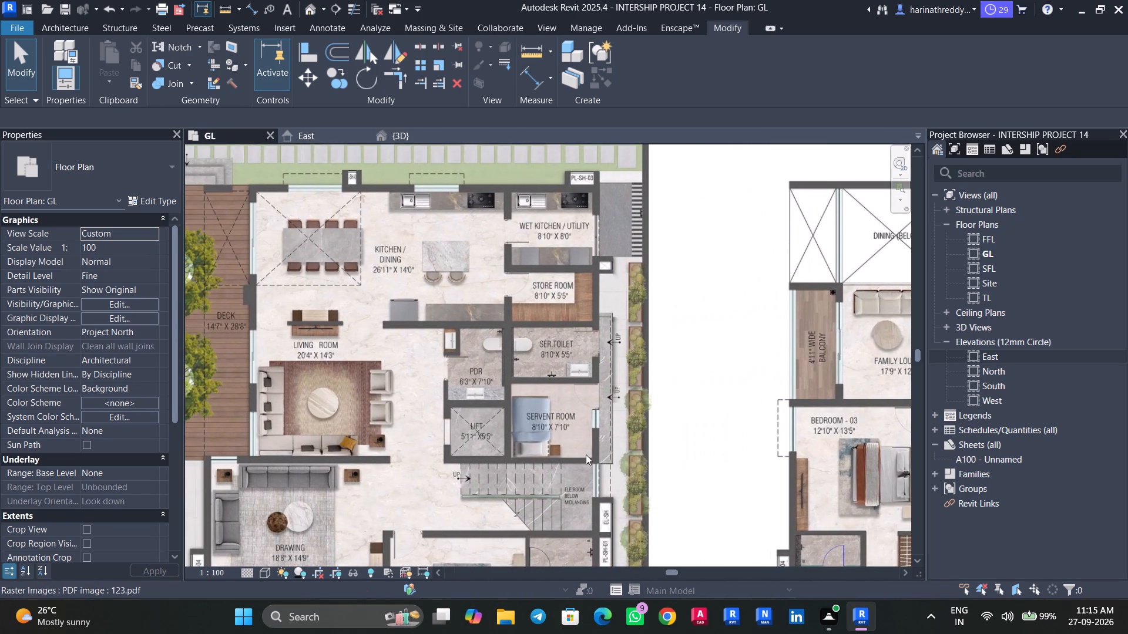
middle_drag(455, 459, 493, 457)
Inspect the east side passage in 3D, including the projecting shaft walls and the toposolid between house and boundary wall.
click(409, 132)
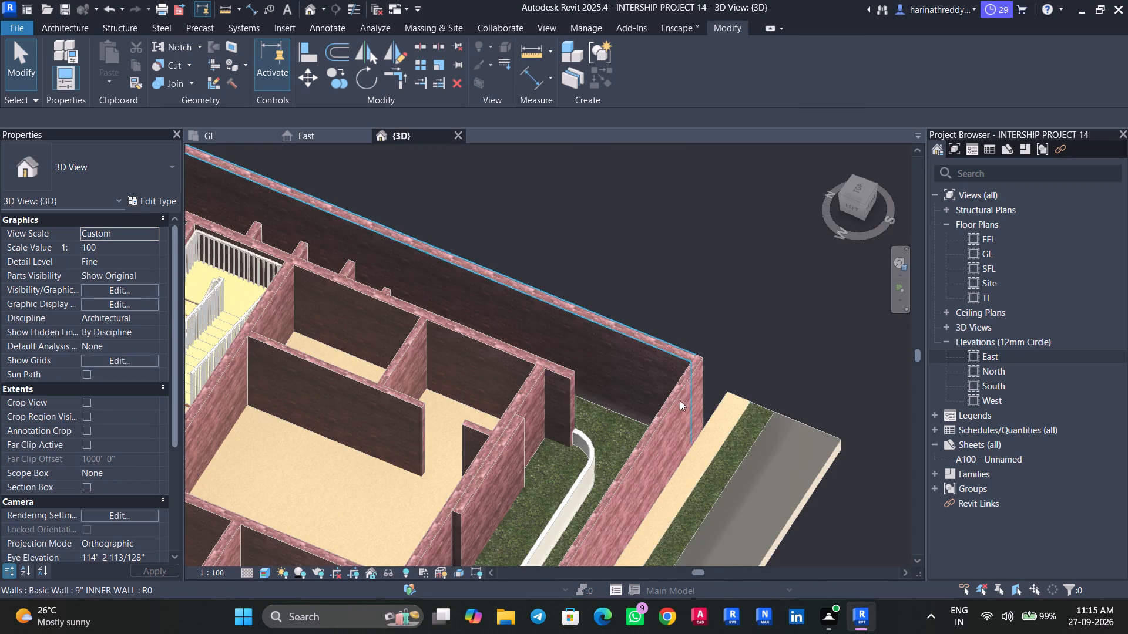
shift+middle_drag(730, 296, 593, 374)
middle_drag(516, 312, 602, 566)
scroll(457, 336, down, 4)
middle_drag(475, 421, 509, 545)
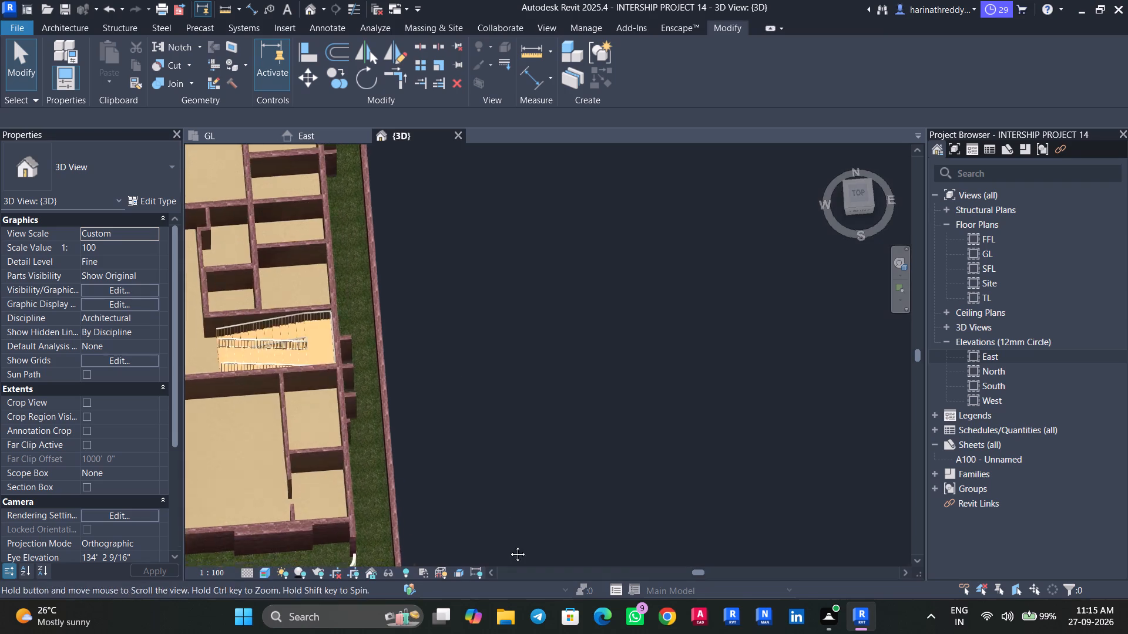
middle_drag(509, 545, 509, 550)
scroll(359, 281, up, 4)
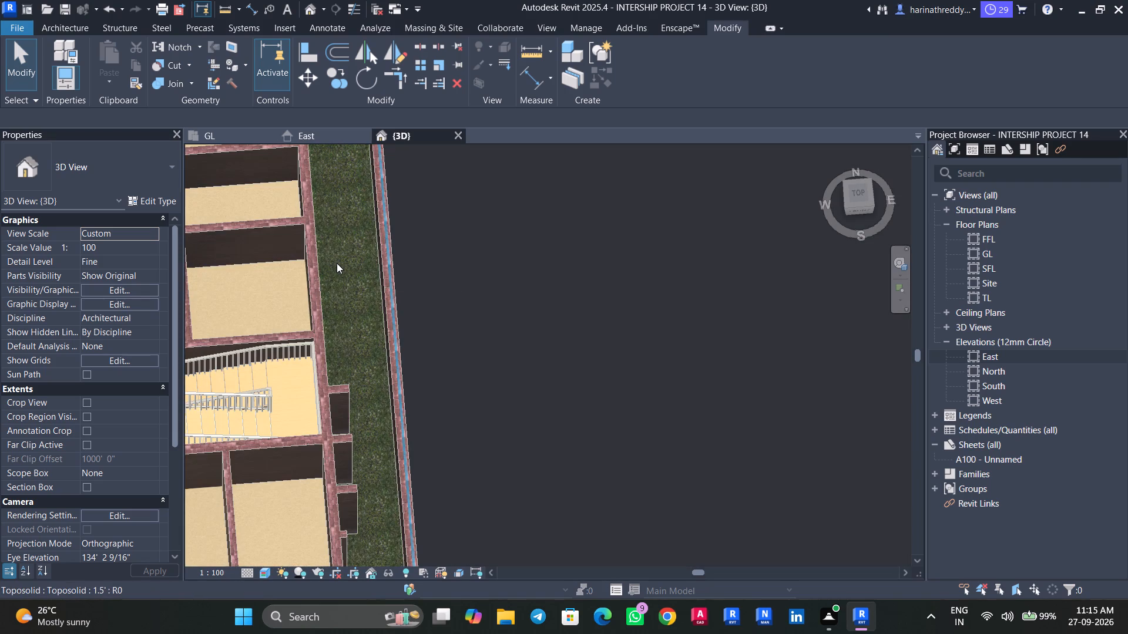
key(Tab)
click(350, 272)
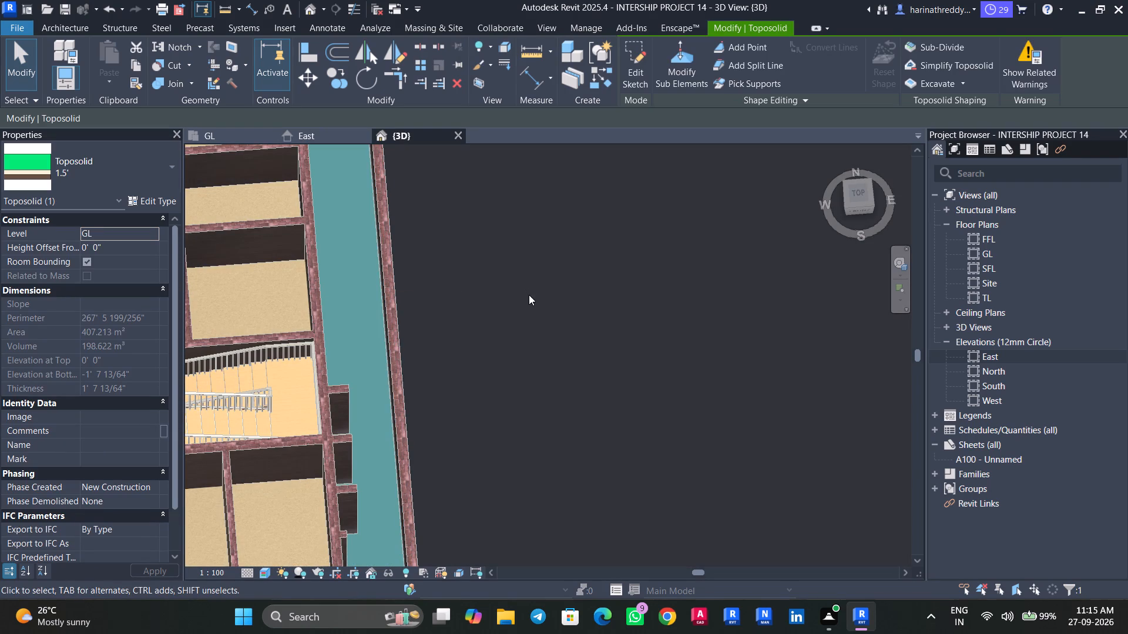
shift+middle_drag(592, 392, 512, 314)
shift+scroll(591, 391, up, 1)
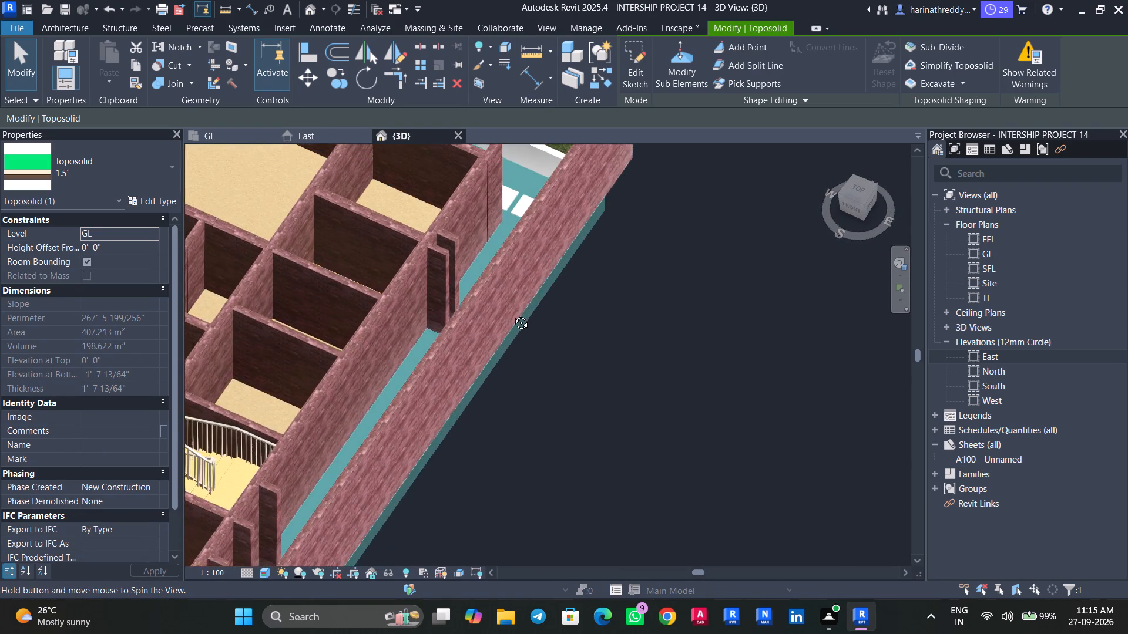
shift+middle_drag(512, 314, 536, 294)
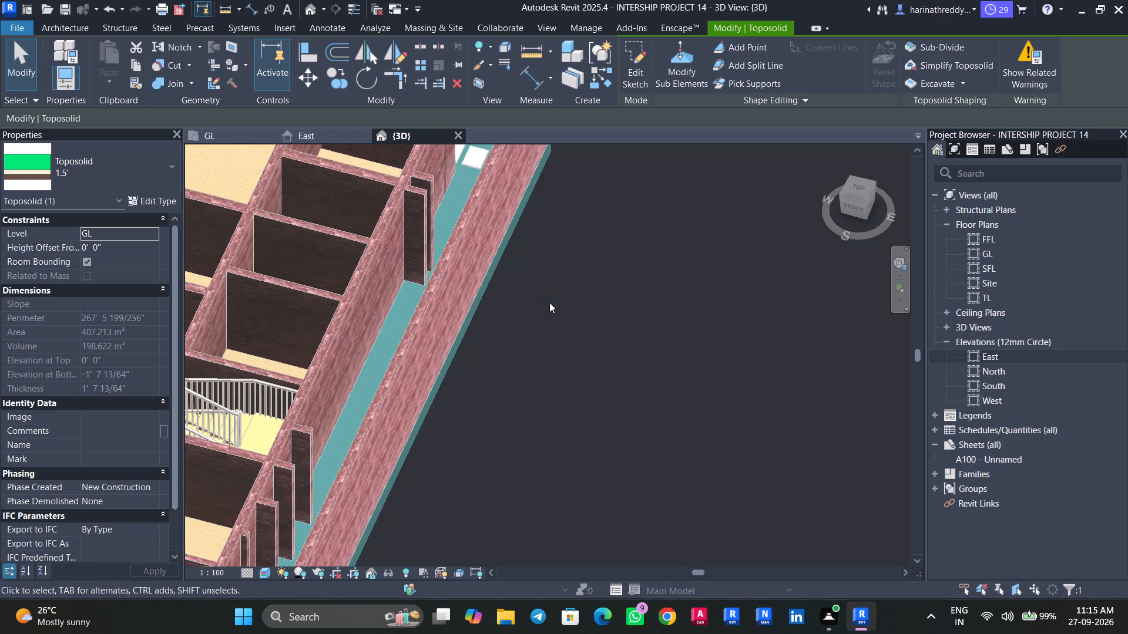
key(Escape)
key(Escape)
shift+middle_drag(543, 398, 586, 512)
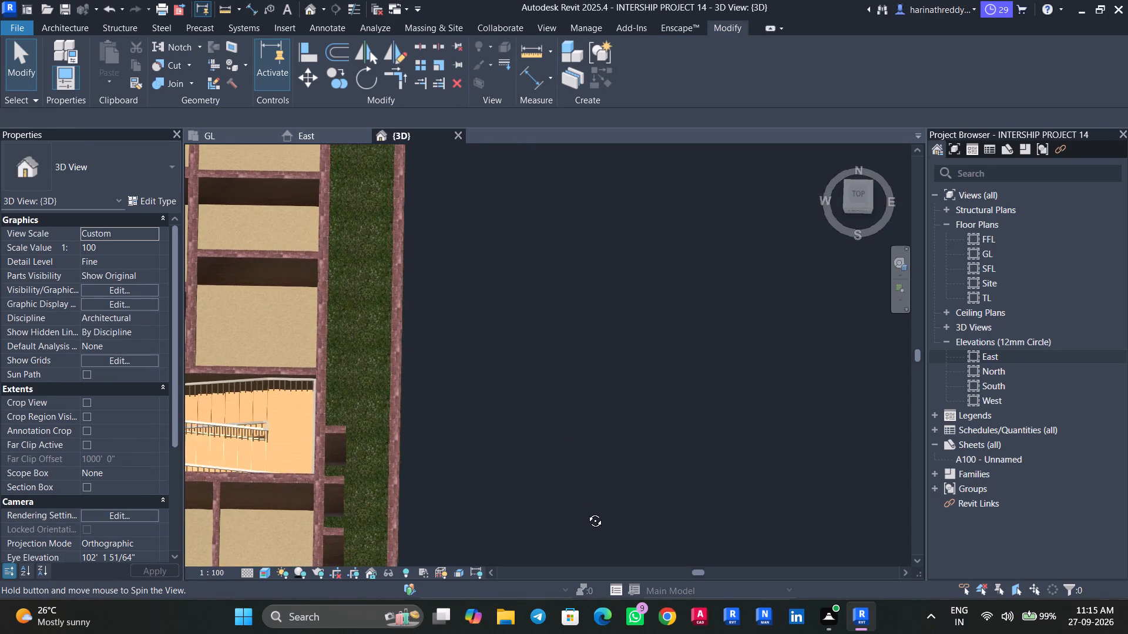
shift+middle_drag(586, 512, 580, 449)
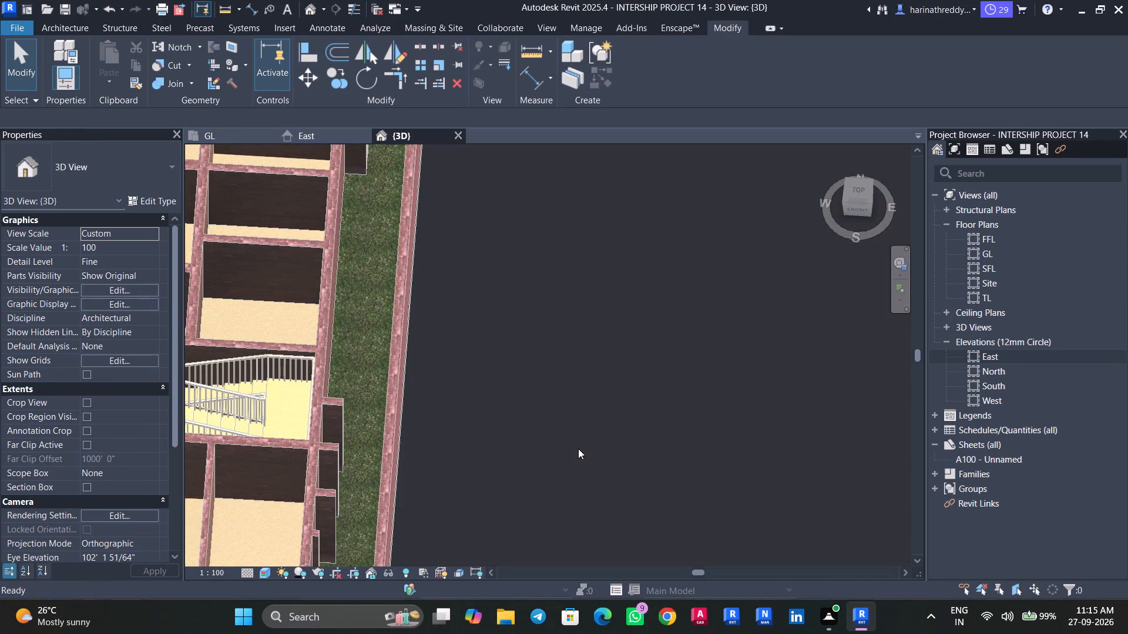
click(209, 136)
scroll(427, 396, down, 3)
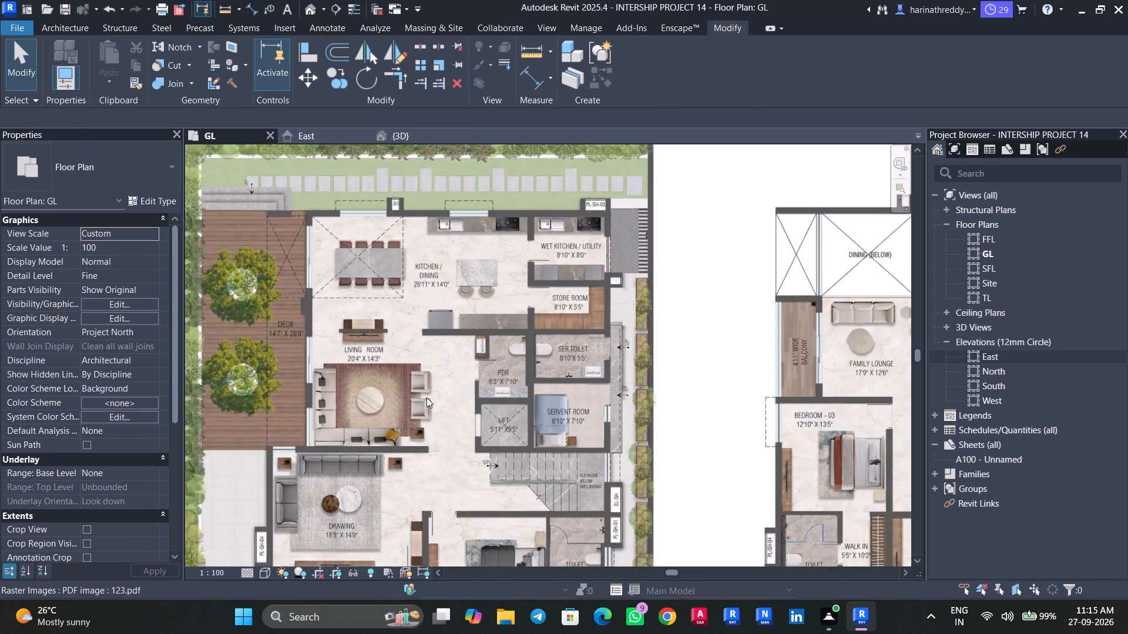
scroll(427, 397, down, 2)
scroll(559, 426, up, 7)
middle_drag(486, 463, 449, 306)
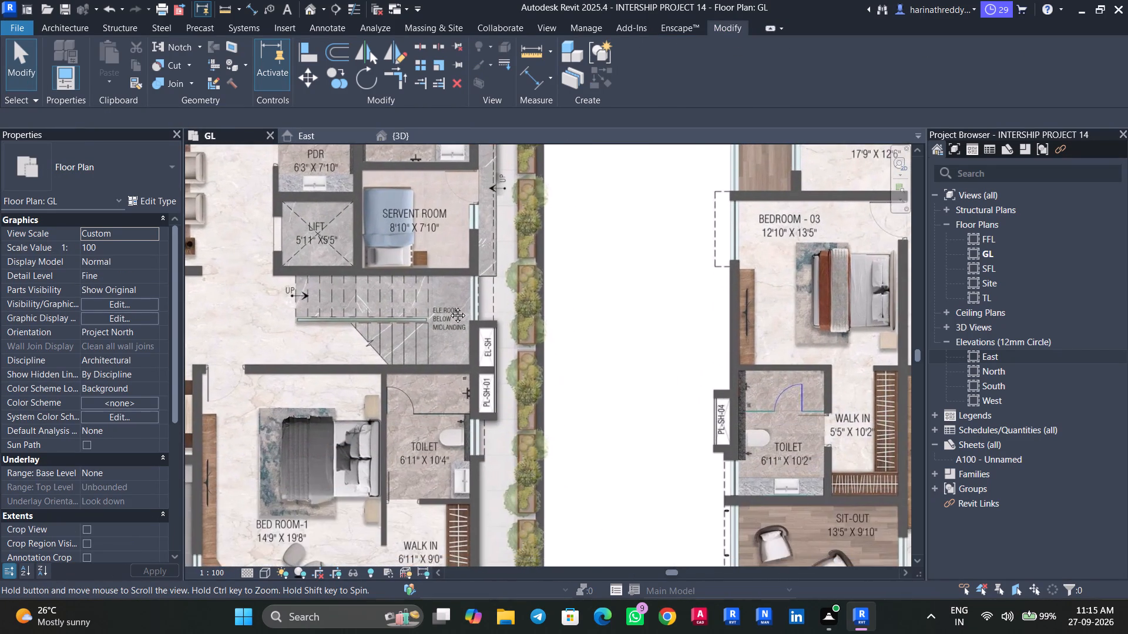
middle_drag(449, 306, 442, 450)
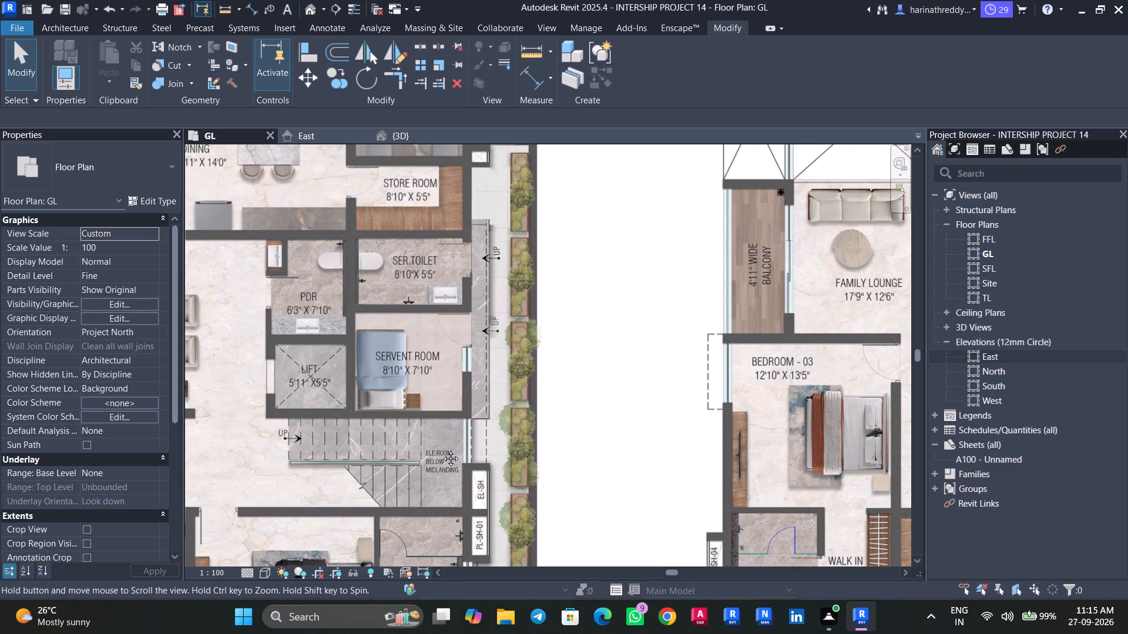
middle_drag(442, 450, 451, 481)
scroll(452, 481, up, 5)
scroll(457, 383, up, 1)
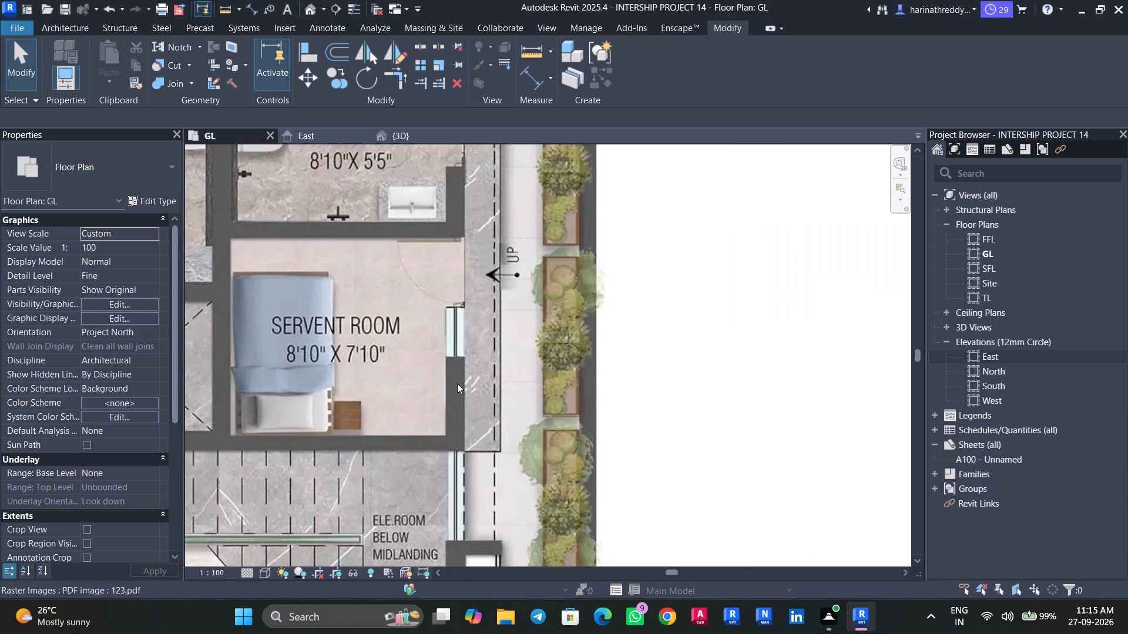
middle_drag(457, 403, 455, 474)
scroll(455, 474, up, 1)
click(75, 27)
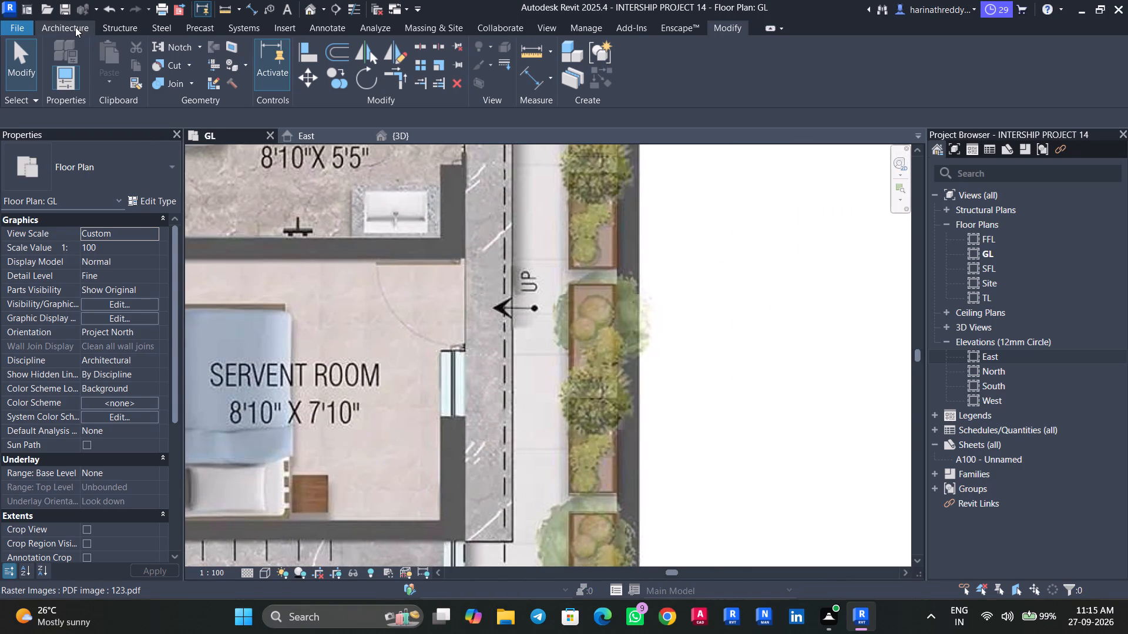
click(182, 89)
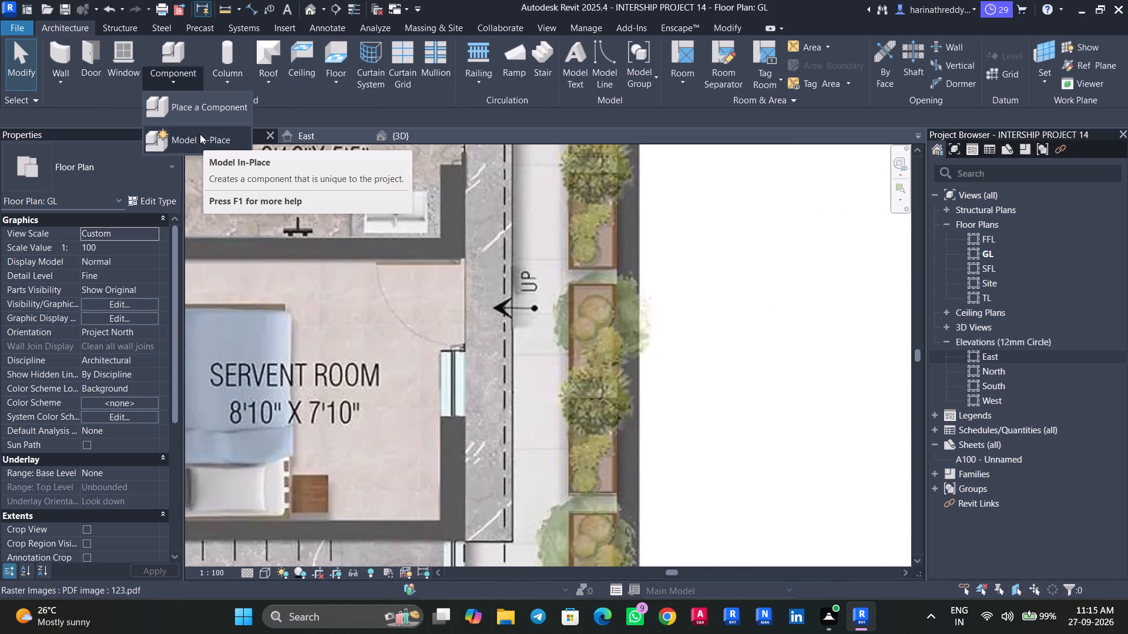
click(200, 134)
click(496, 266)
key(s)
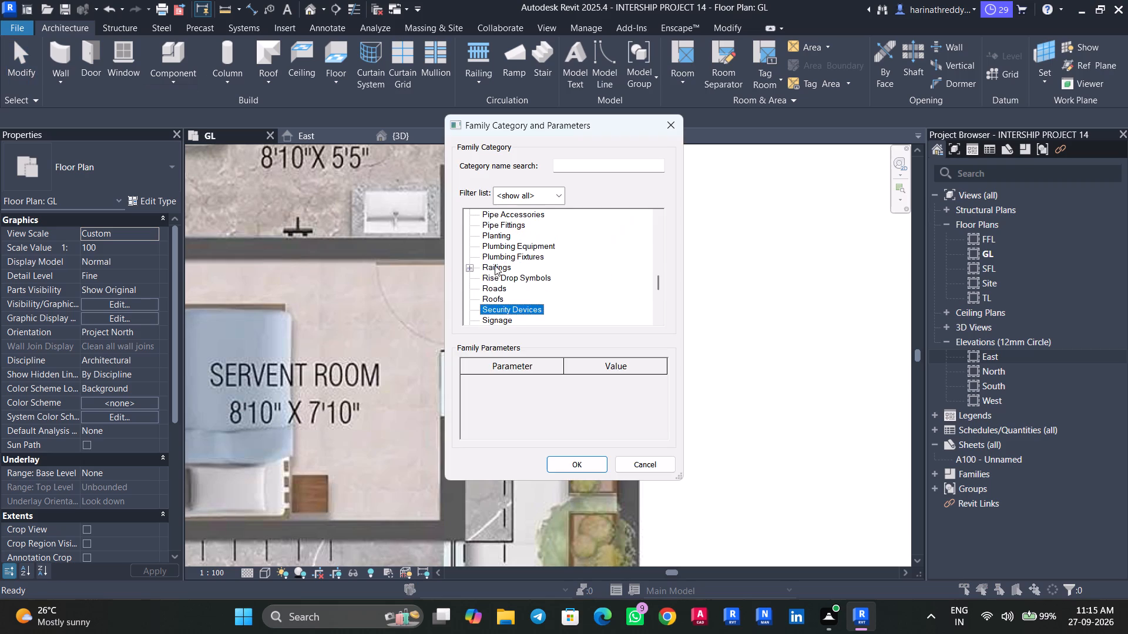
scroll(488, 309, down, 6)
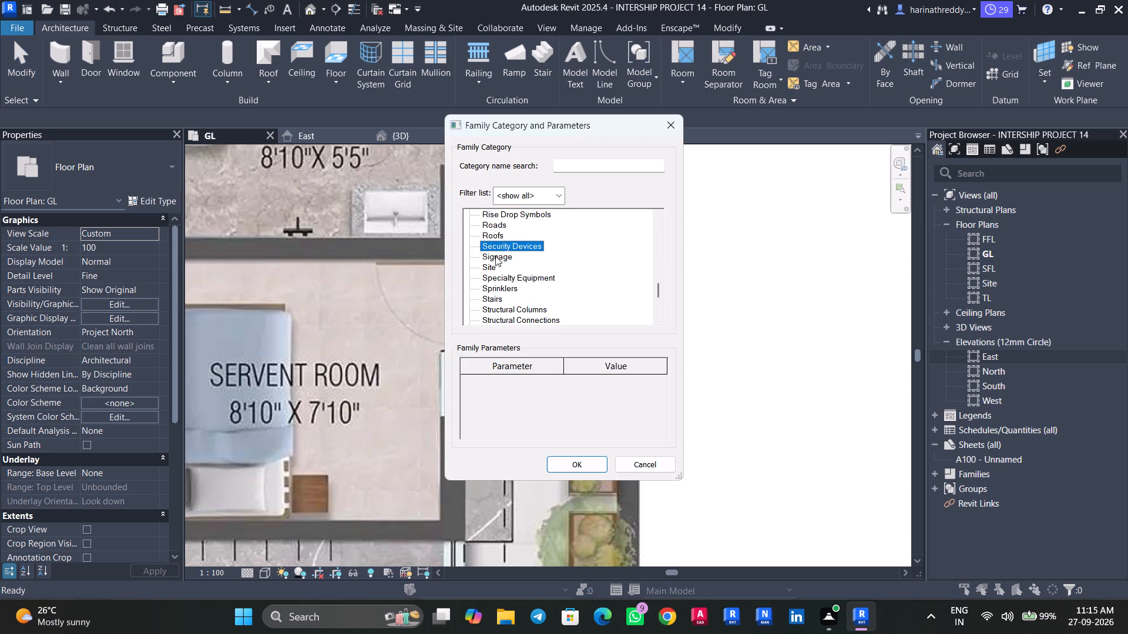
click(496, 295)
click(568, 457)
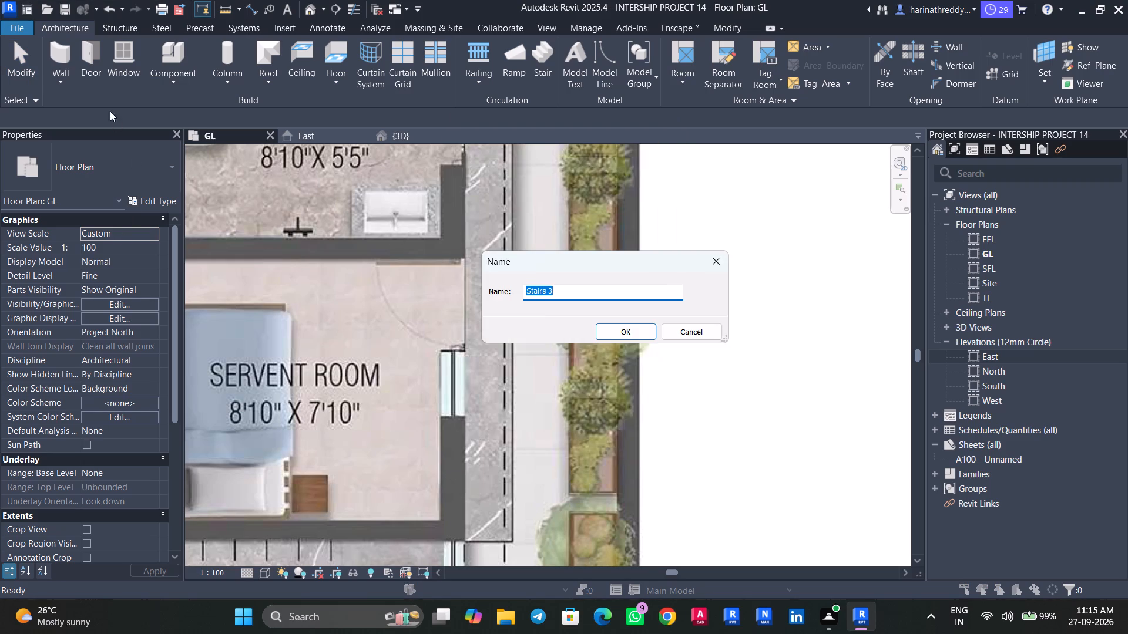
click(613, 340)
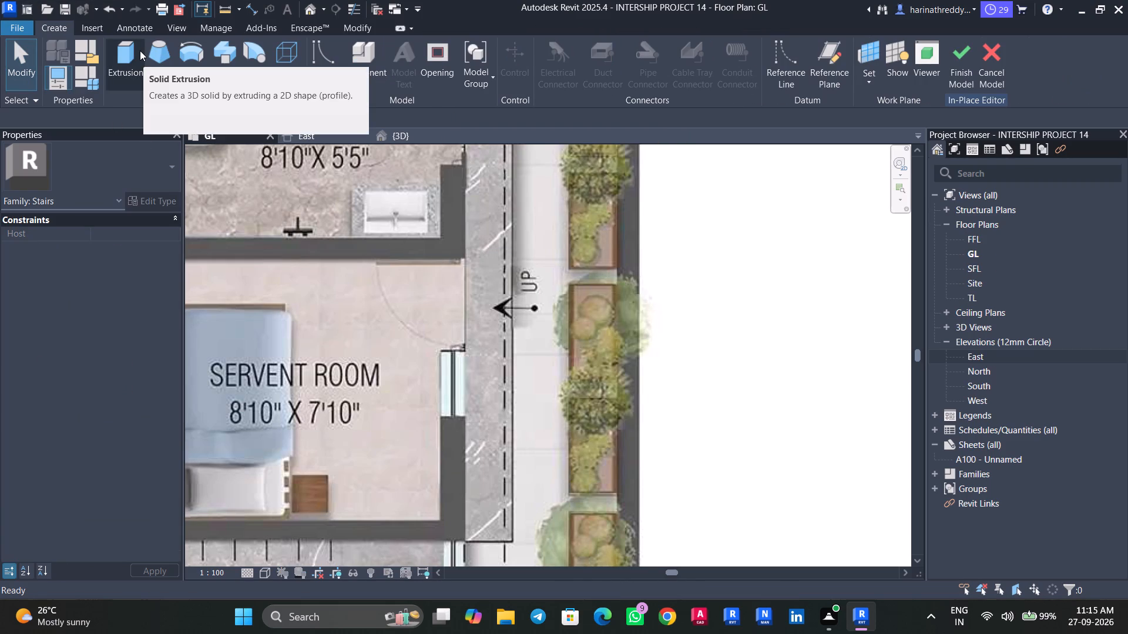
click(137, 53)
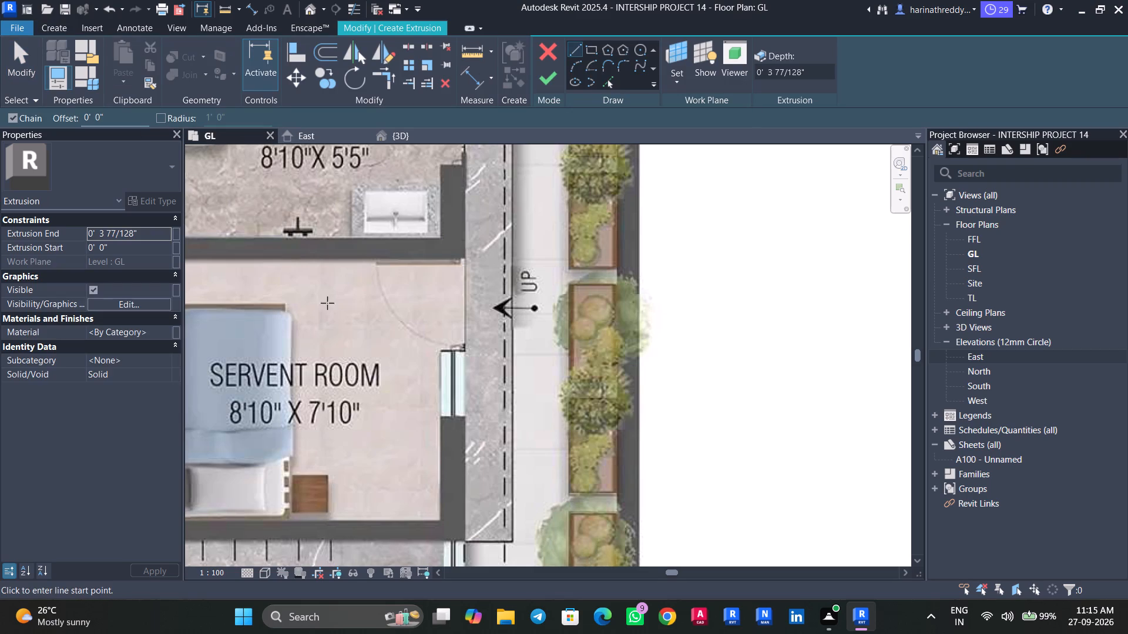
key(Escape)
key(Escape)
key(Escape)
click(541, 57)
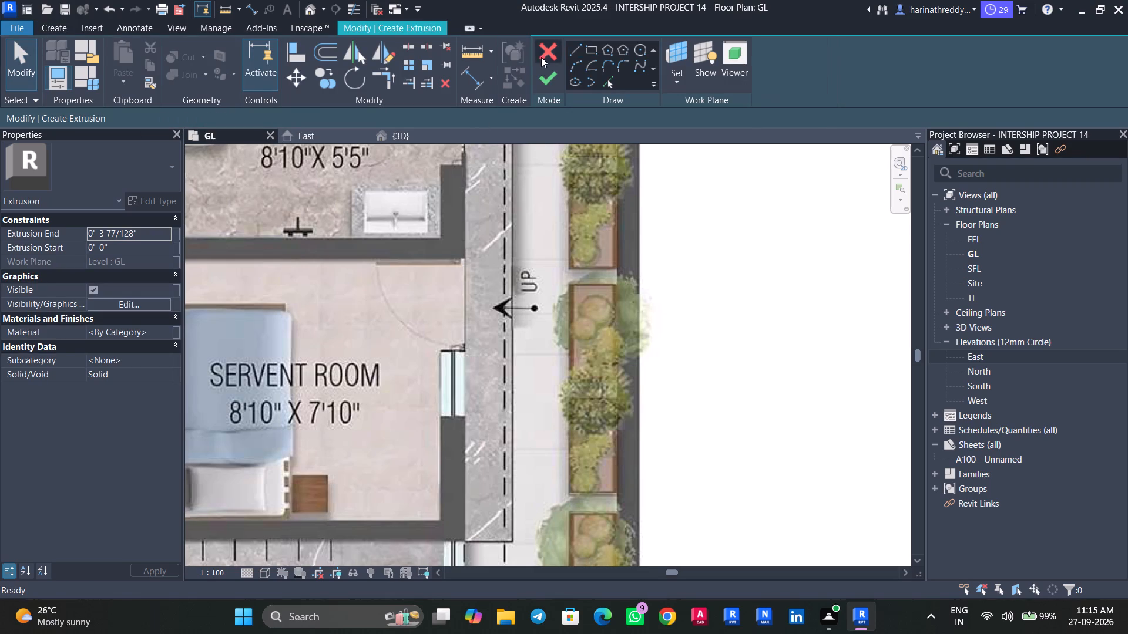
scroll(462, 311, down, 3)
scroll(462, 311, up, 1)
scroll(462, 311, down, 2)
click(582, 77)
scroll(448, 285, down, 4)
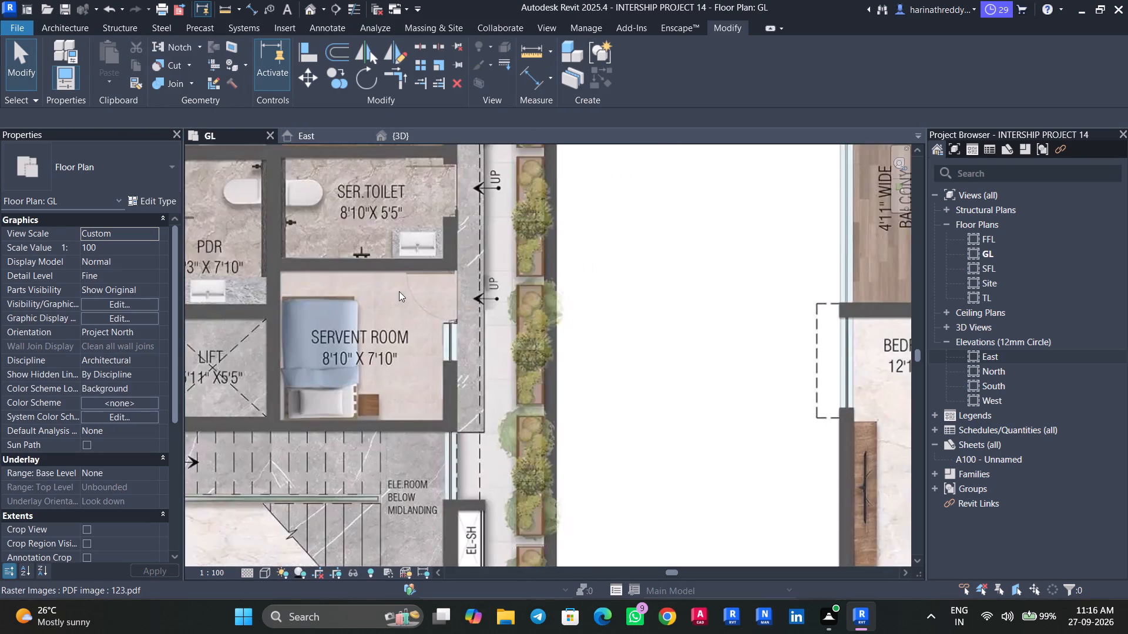
Open the in-place steps on the north side of the deck for editing.
middle_drag(415, 315, 499, 469)
scroll(409, 295, down, 3)
middle_drag(428, 356, 539, 524)
scroll(426, 316, up, 1)
scroll(426, 316, down, 1)
middle_drag(461, 426, 475, 447)
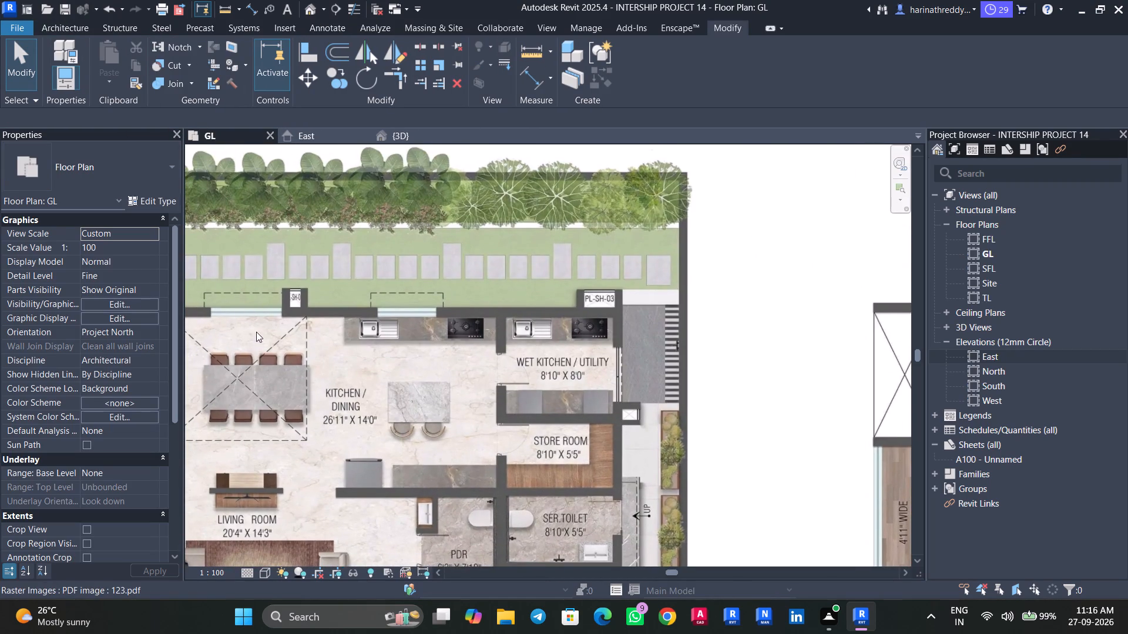
middle_drag(258, 335, 491, 343)
key(Tab)
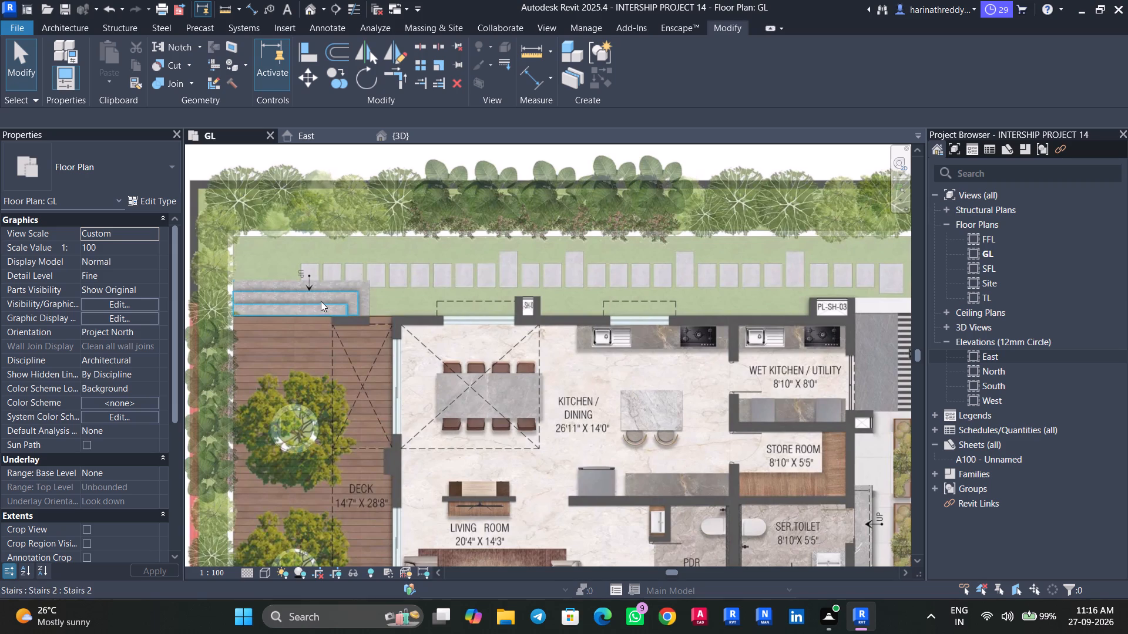
key(Tab)
key(Tab)
key(Tab)
scroll(324, 298, up, 5)
key(Tab)
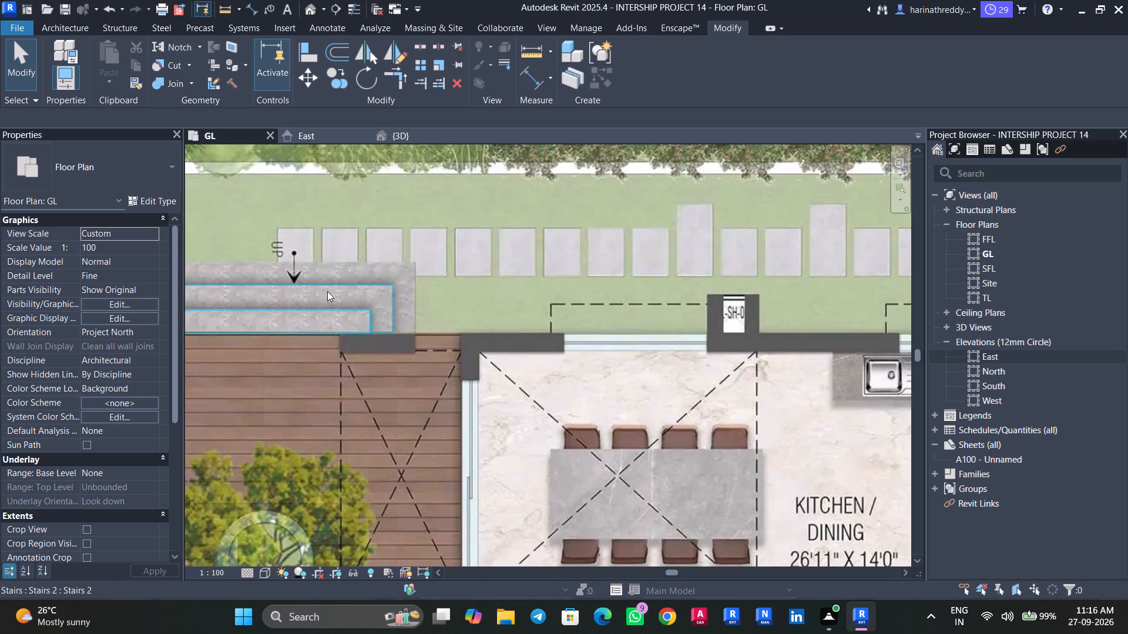
click(327, 291)
click(644, 83)
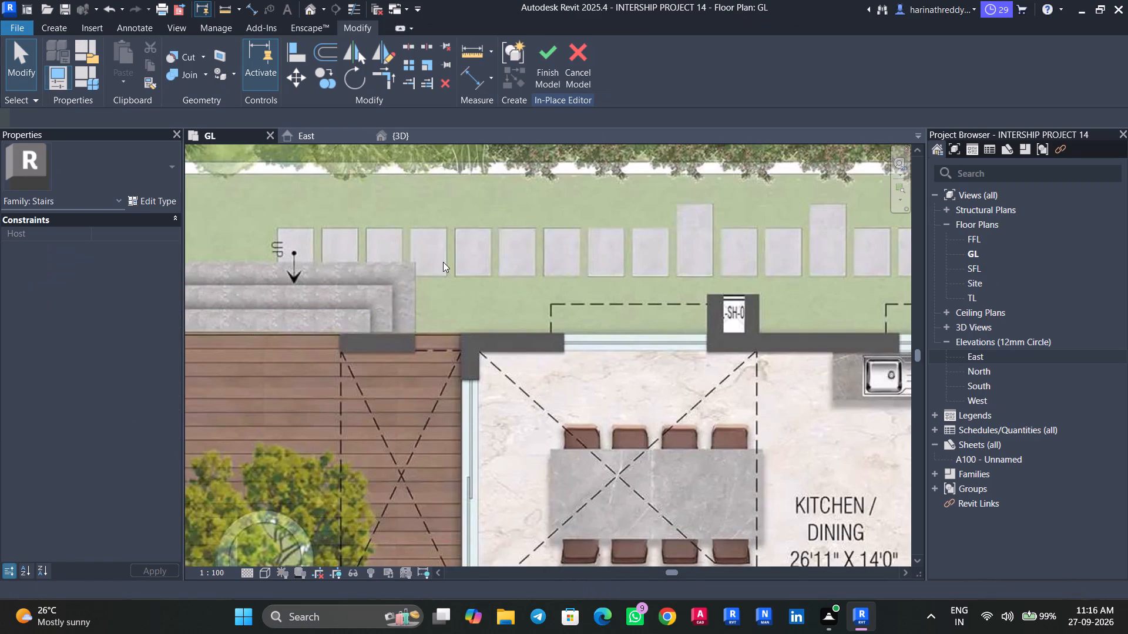
Start a new extrusion and sketch a rectangle over the grey step along the east wall, beside the servant toilet and servant room.
scroll(443, 257, down, 4)
scroll(443, 257, up, 1)
scroll(445, 248, down, 4)
click(58, 29)
click(120, 61)
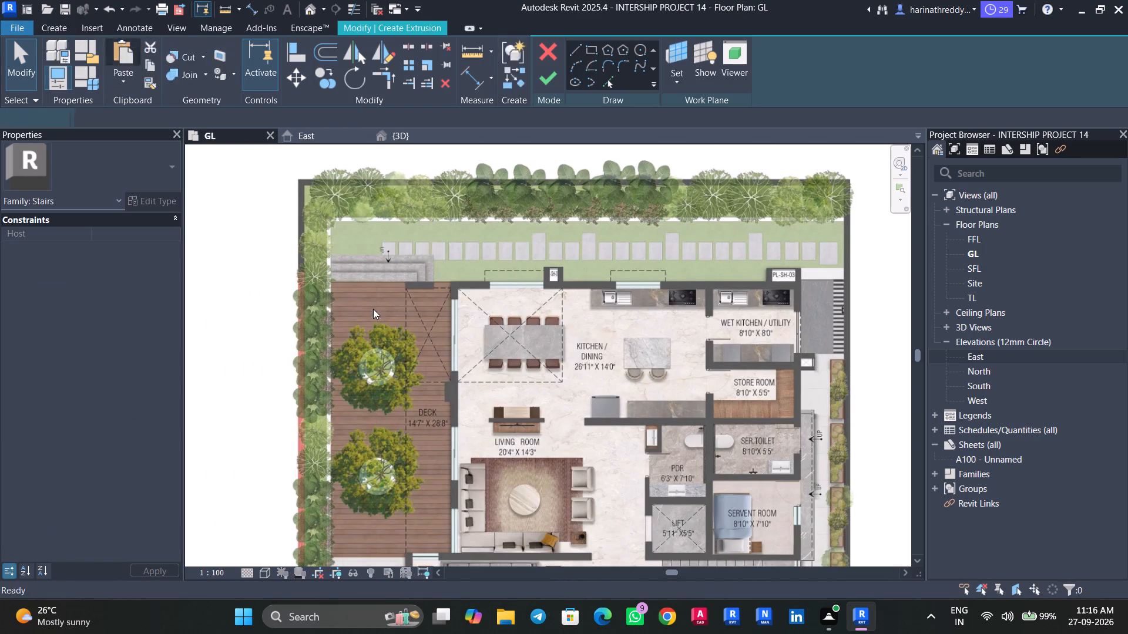
middle_drag(553, 430, 295, 269)
scroll(592, 337, up, 6)
middle_drag(558, 300, 558, 383)
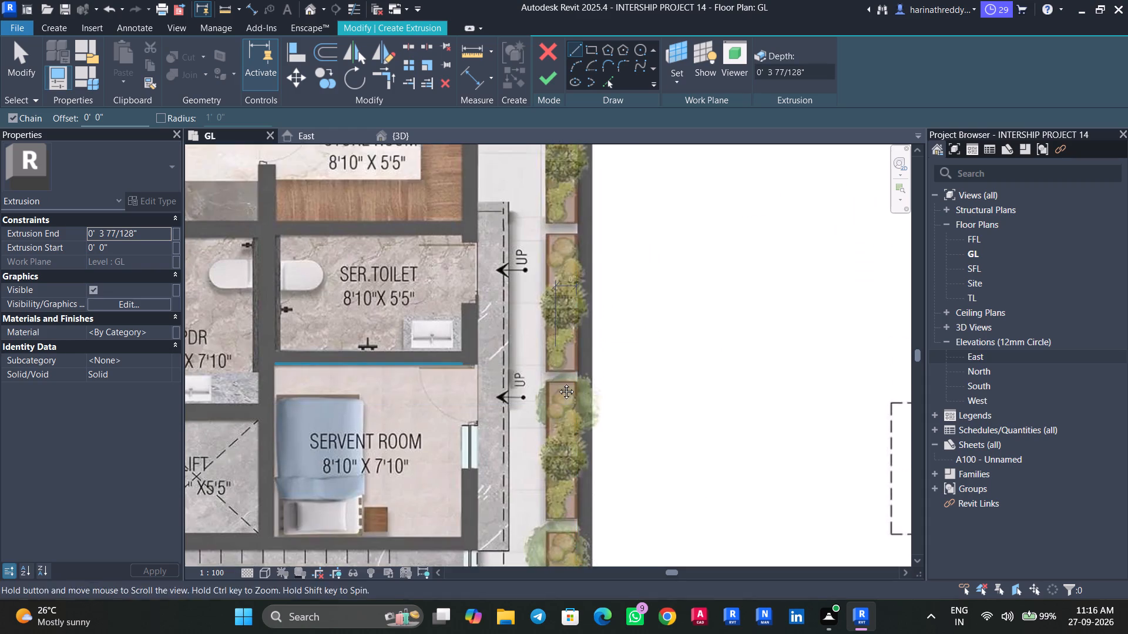
middle_drag(558, 383, 555, 377)
scroll(536, 286, up, 4)
middle_drag(507, 236, 523, 346)
scroll(491, 316, up, 6)
click(588, 45)
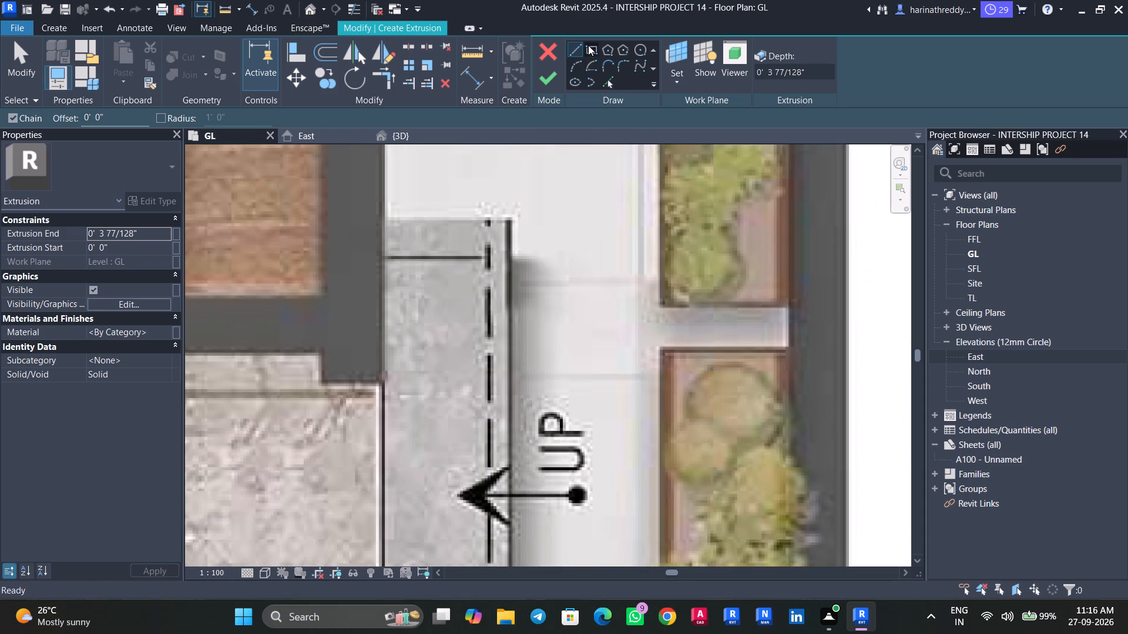
click(388, 218)
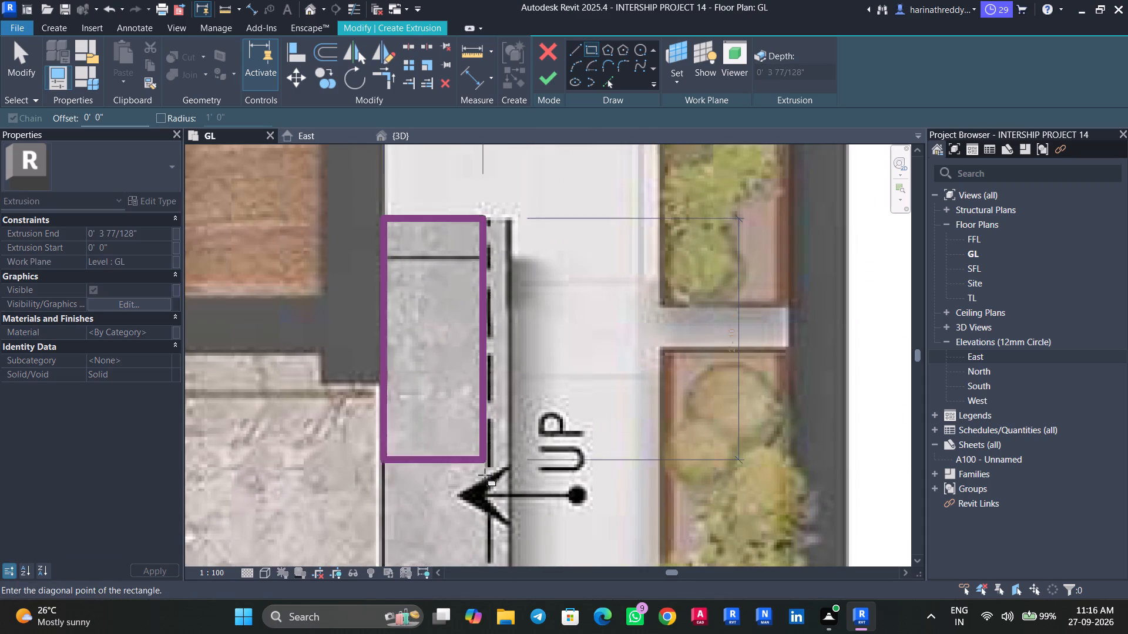
middle_drag(493, 517, 489, 292)
middle_drag(513, 517, 506, 204)
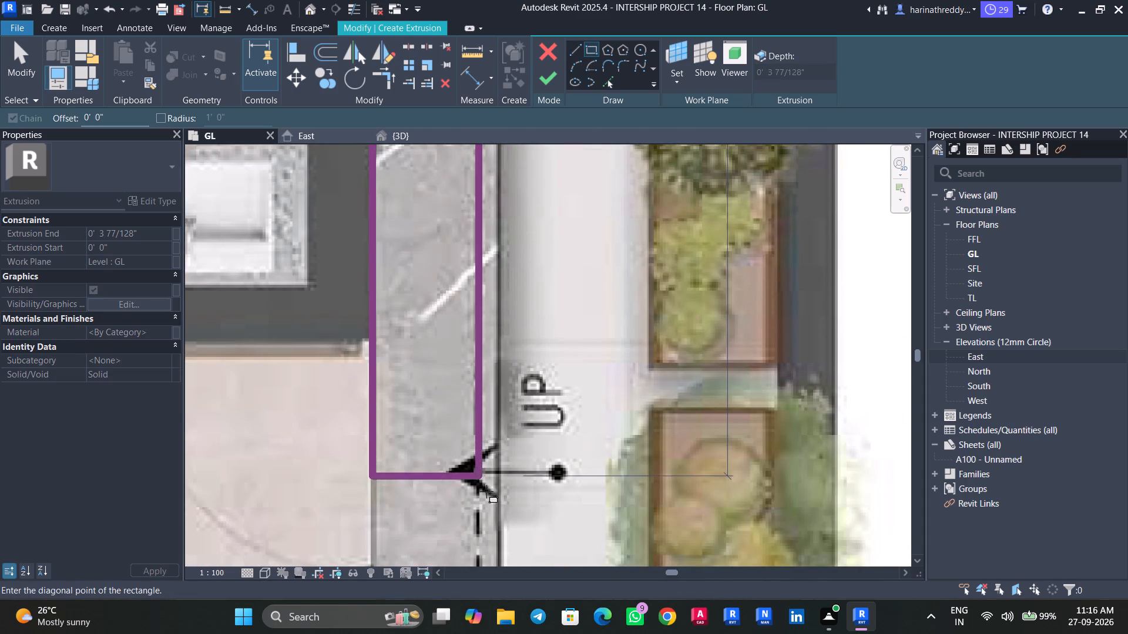
middle_drag(491, 503, 502, 243)
middle_drag(497, 487, 500, 255)
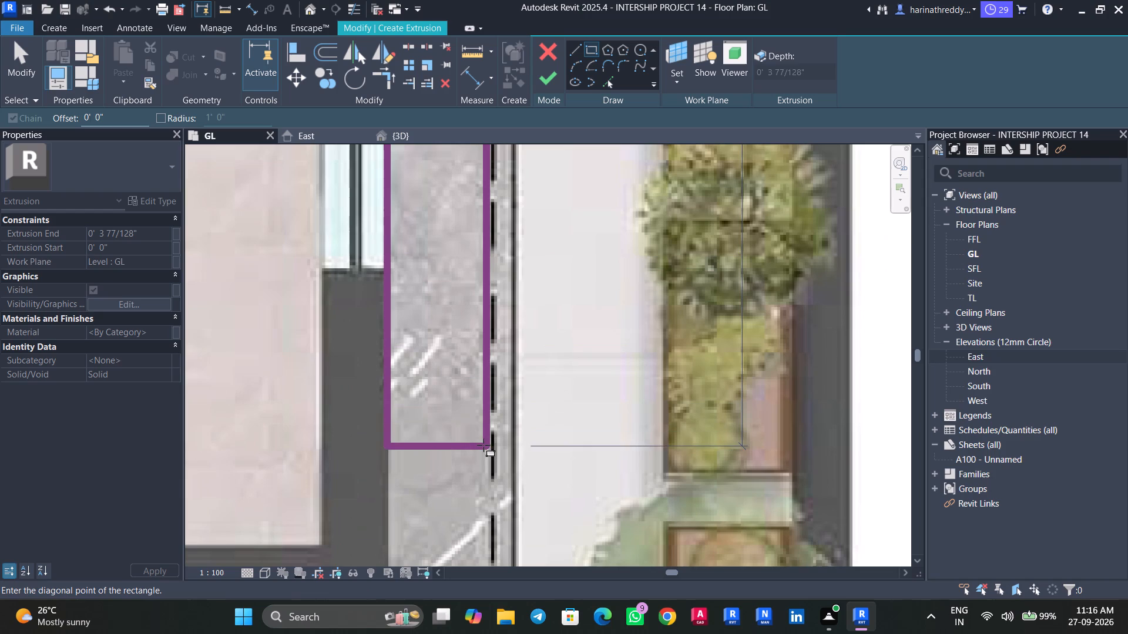
middle_drag(487, 474, 505, 248)
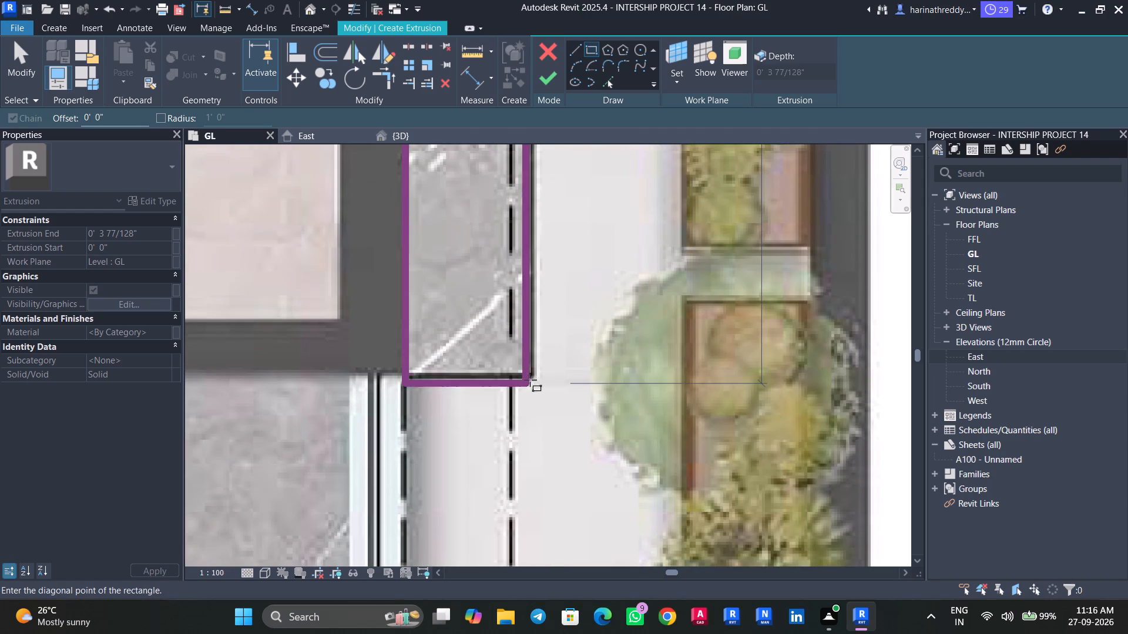
click(531, 374)
scroll(535, 404, down, 9)
middle_drag(574, 284, 585, 433)
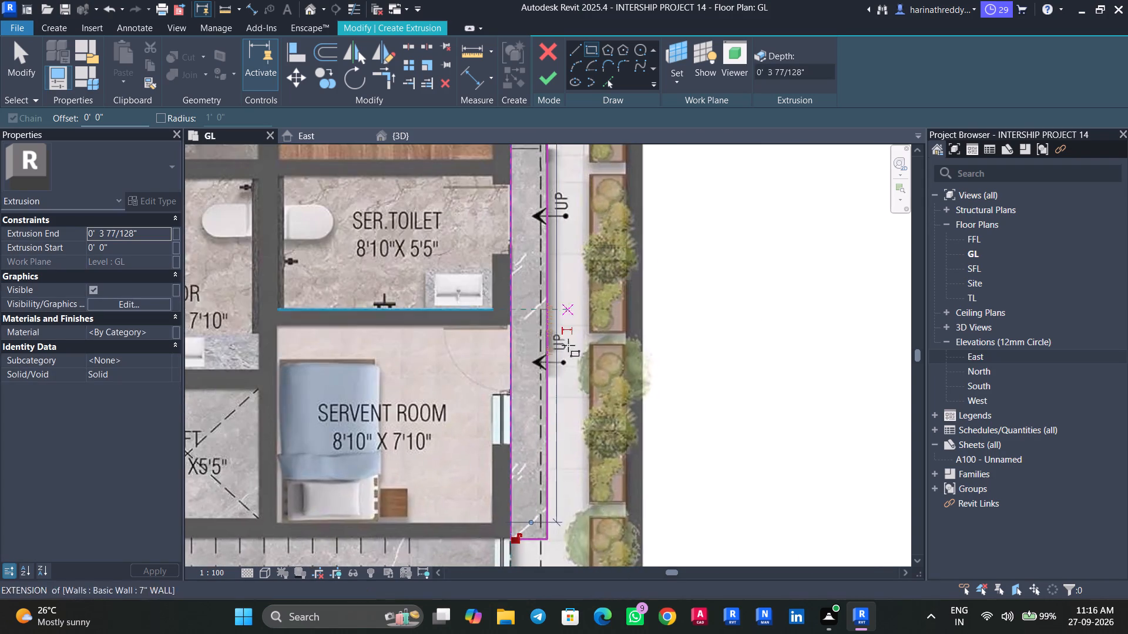
middle_drag(568, 345, 592, 446)
scroll(569, 222, up, 6)
key(Escape)
key(Escape)
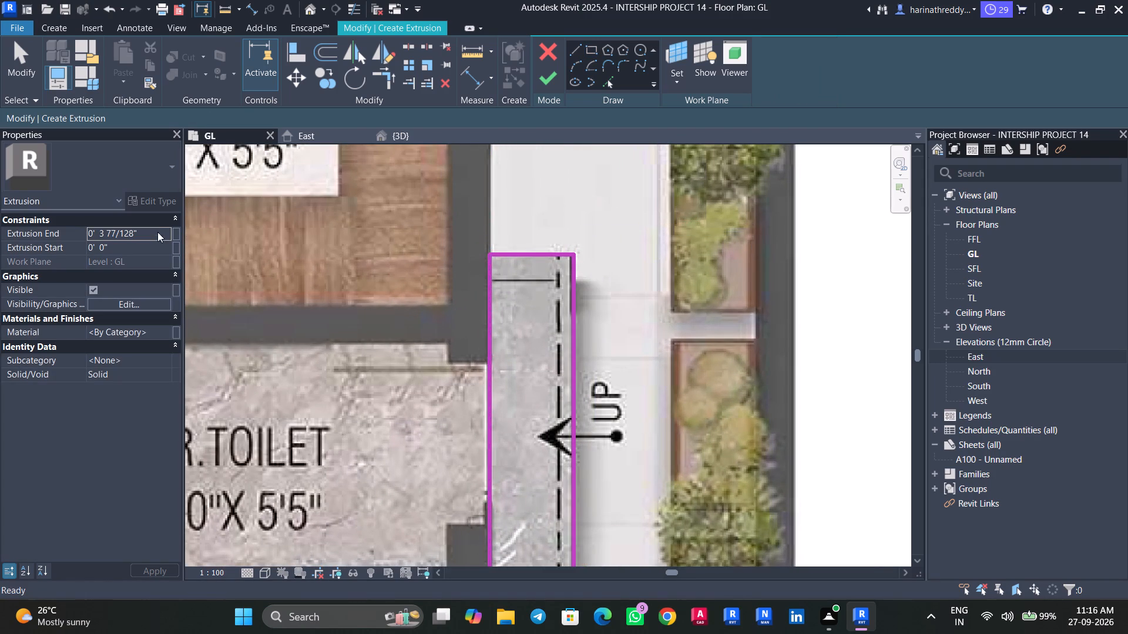
Set the east side step's extrusion end to 150 mm and finish the extrusion.
click(157, 232)
text(150MM)
key(Return)
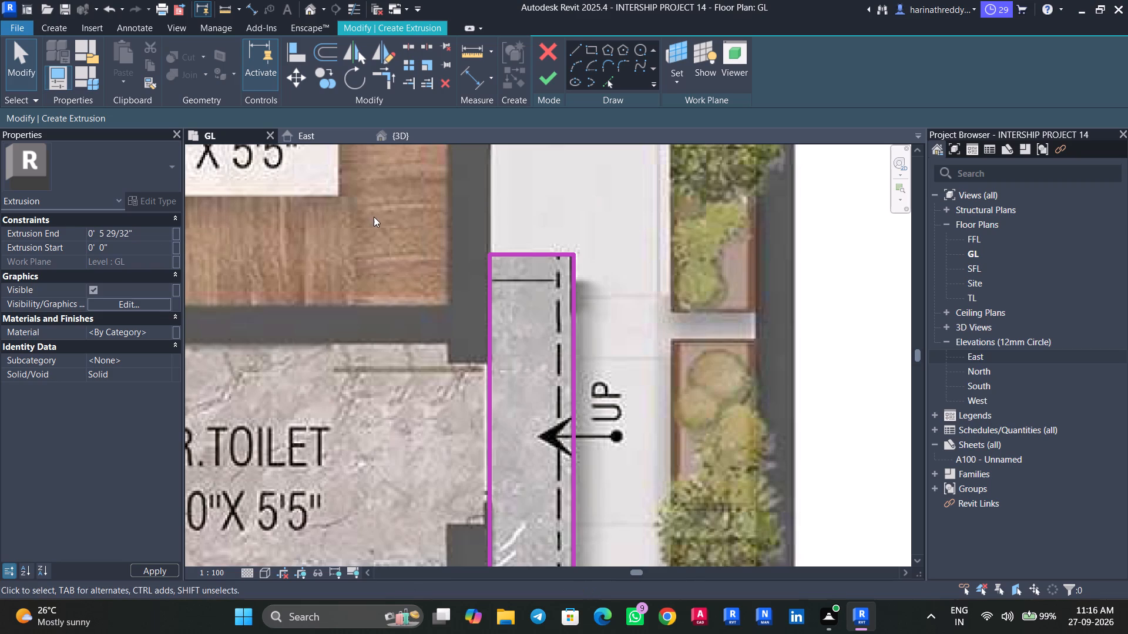
click(550, 73)
Inspect the new east side step in 3D between the house wall and the boundary wall.
click(411, 135)
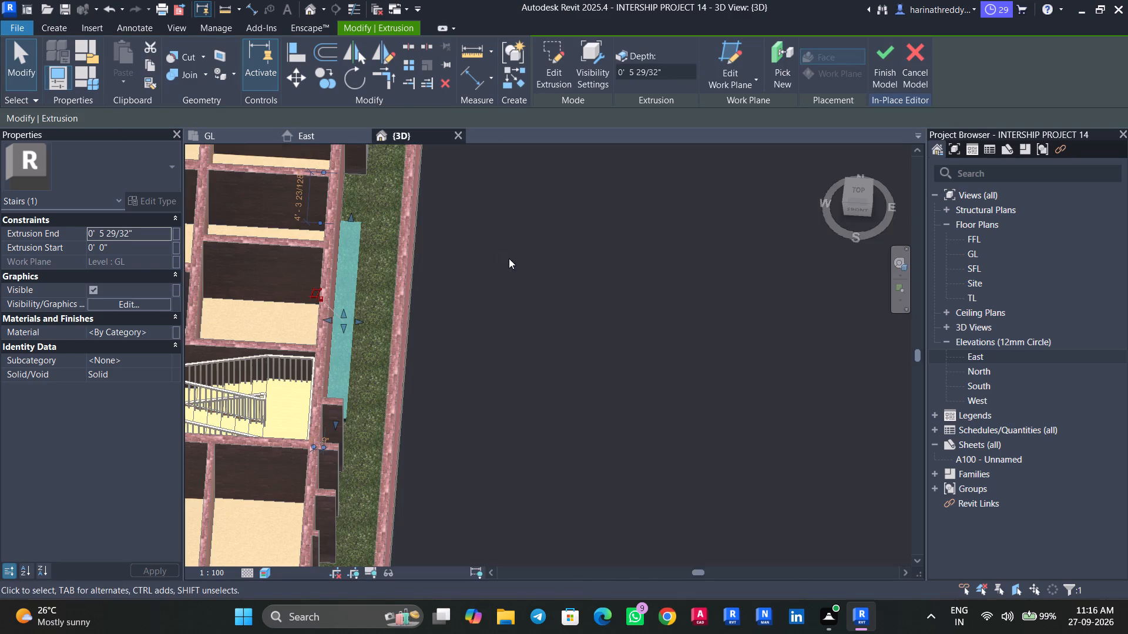
shift+middle_drag(562, 326, 459, 269)
key(Escape)
shift+scroll(486, 376, up, 1)
shift+middle_drag(488, 378, 553, 430)
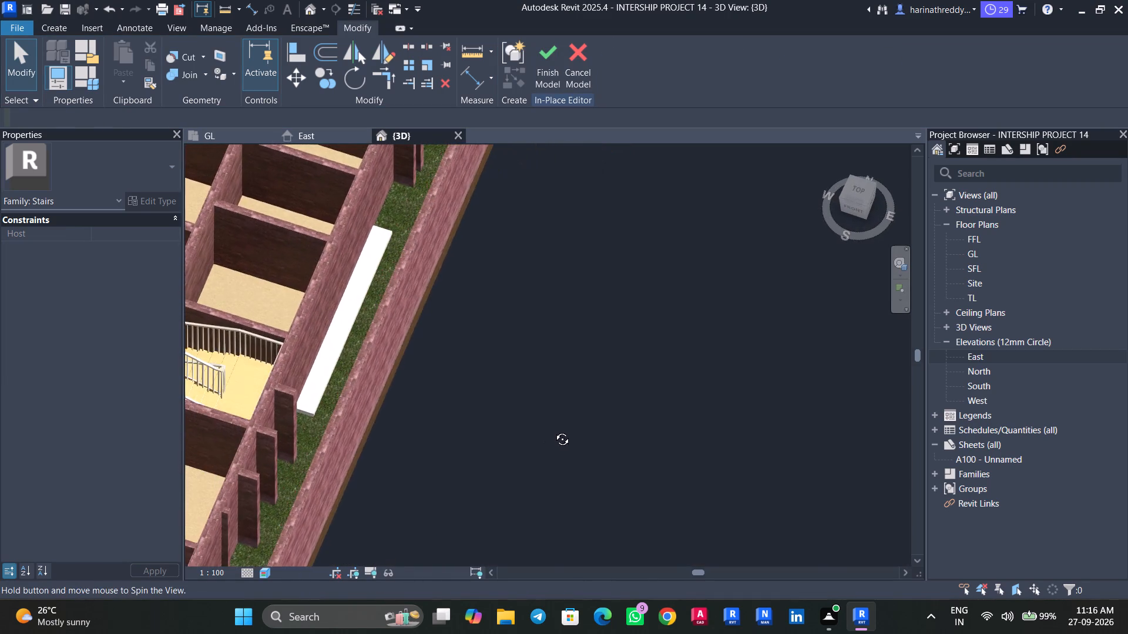
shift+middle_drag(553, 430, 553, 419)
scroll(294, 338, up, 1)
scroll(294, 338, down, 1)
scroll(294, 338, up, 7)
Examine the GL plan for outside steps around the house, including the east side, portico entry and deck.
click(240, 136)
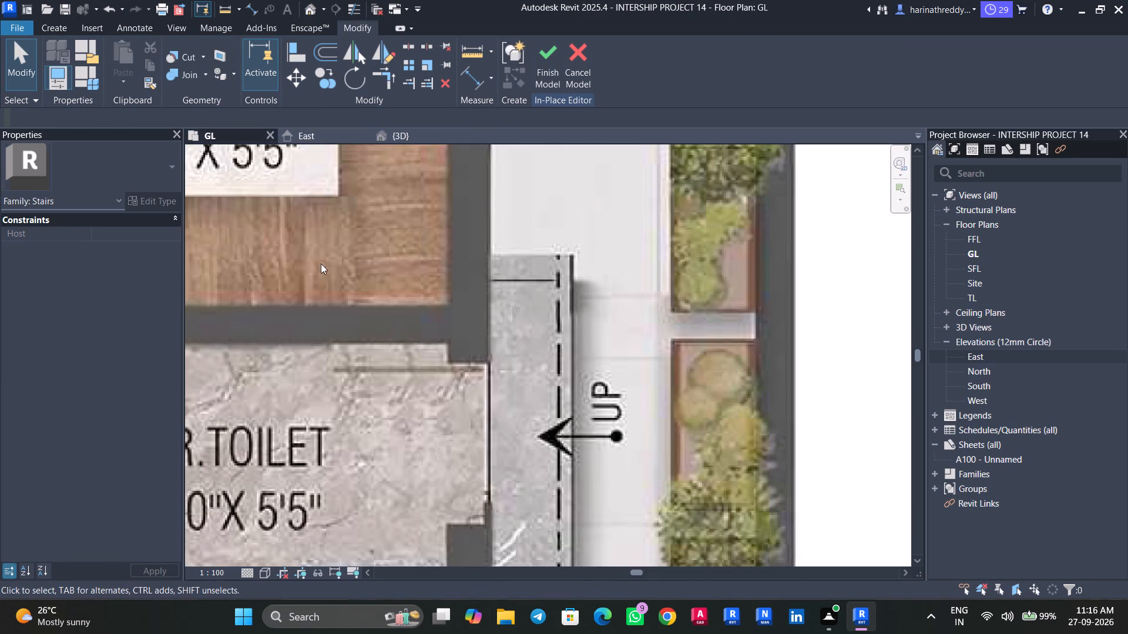
scroll(353, 321, down, 1)
scroll(353, 321, up, 1)
scroll(353, 321, down, 5)
scroll(353, 320, up, 1)
scroll(353, 320, down, 1)
scroll(353, 320, up, 1)
scroll(353, 320, down, 2)
middle_drag(356, 372, 402, 203)
scroll(399, 223, down, 3)
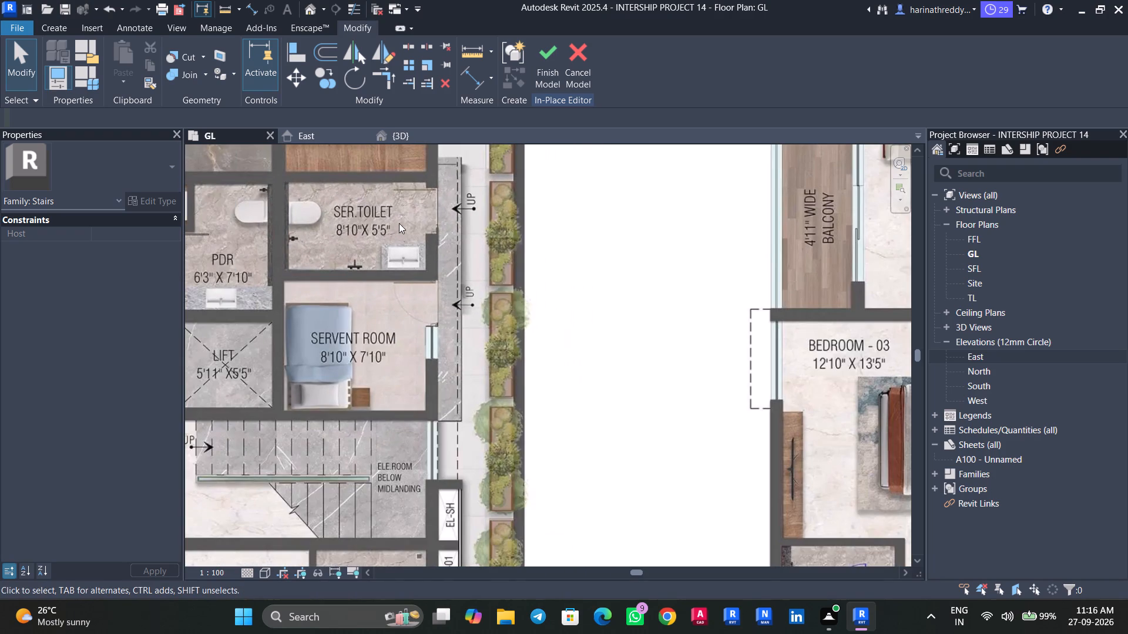
scroll(388, 286, down, 3)
middle_drag(480, 380, 481, 265)
shift+middle_drag(486, 355, 484, 271)
middle_drag(494, 284, 620, 333)
scroll(583, 332, down, 2)
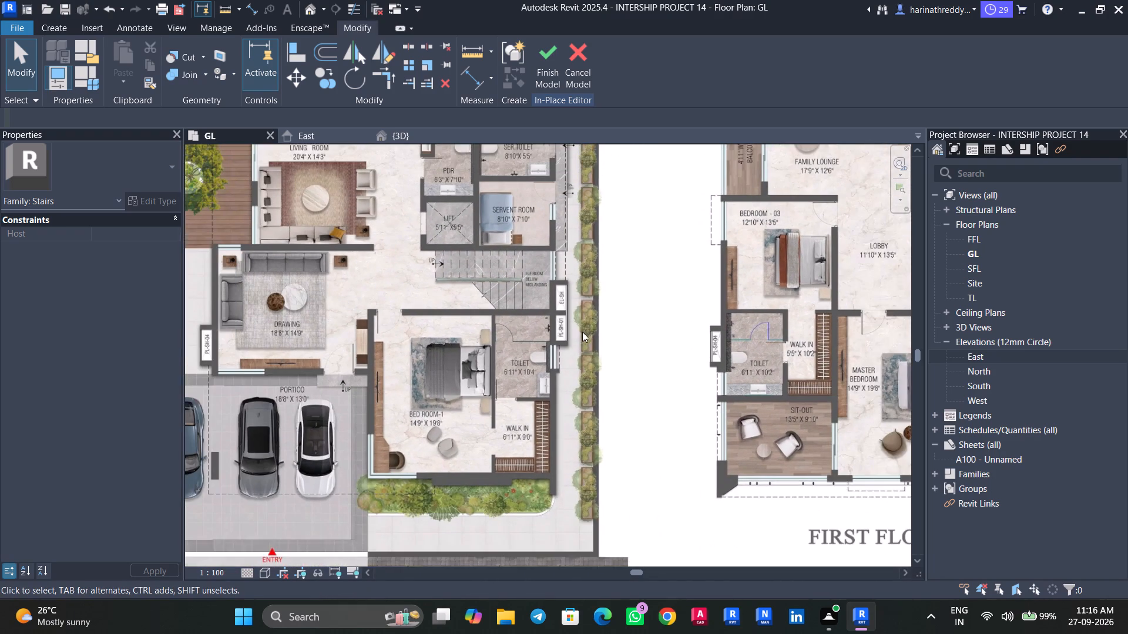
middle_drag(364, 333, 397, 375)
middle_drag(352, 322, 431, 336)
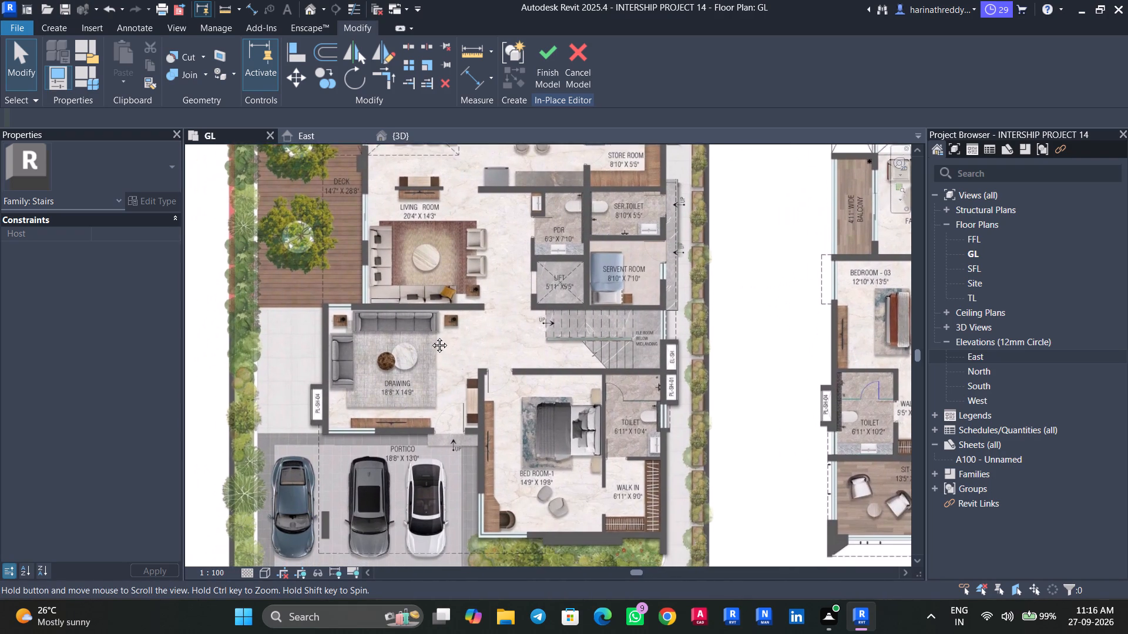
middle_drag(431, 336, 407, 332)
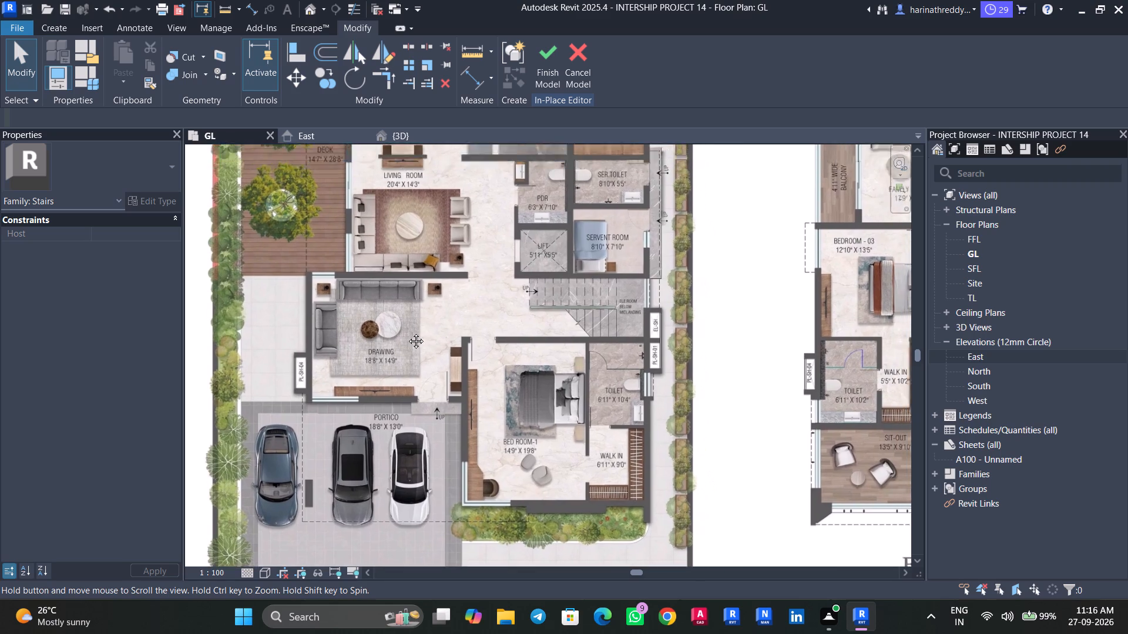
middle_drag(407, 332, 368, 480)
scroll(447, 562, up, 1)
scroll(447, 562, down, 2)
scroll(454, 551, up, 6)
middle_drag(440, 508, 429, 191)
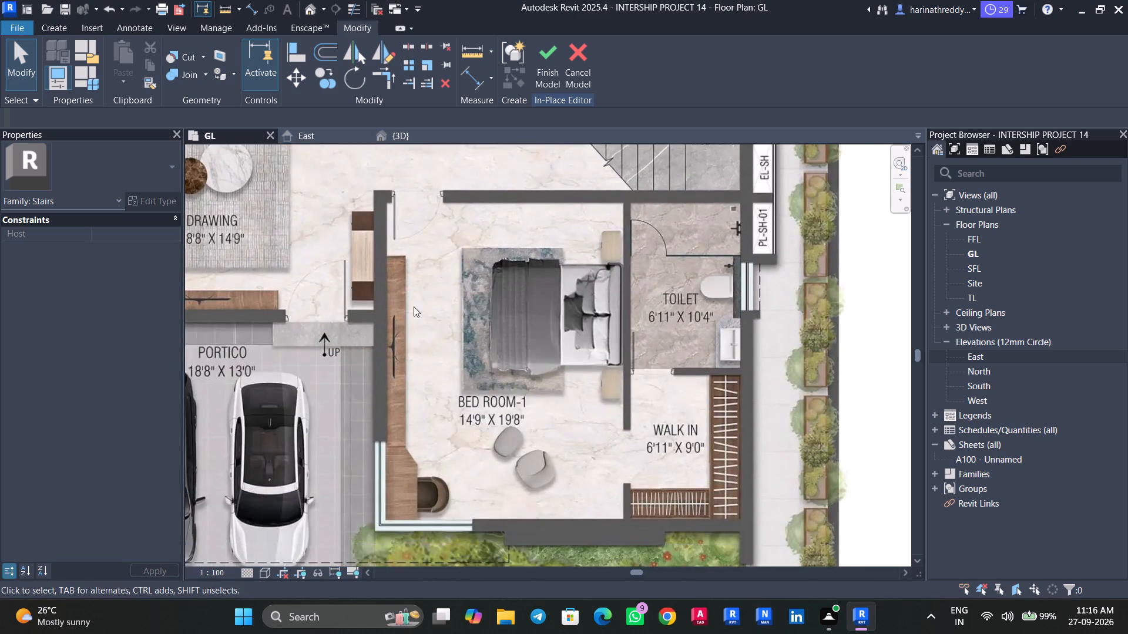
scroll(414, 392, up, 5)
middle_drag(414, 394, 452, 242)
scroll(452, 242, down, 4)
middle_drag(452, 242, 435, 372)
scroll(435, 372, down, 3)
middle_drag(462, 339, 459, 366)
middle_drag(456, 365, 443, 426)
scroll(448, 354, down, 4)
middle_drag(461, 355, 481, 441)
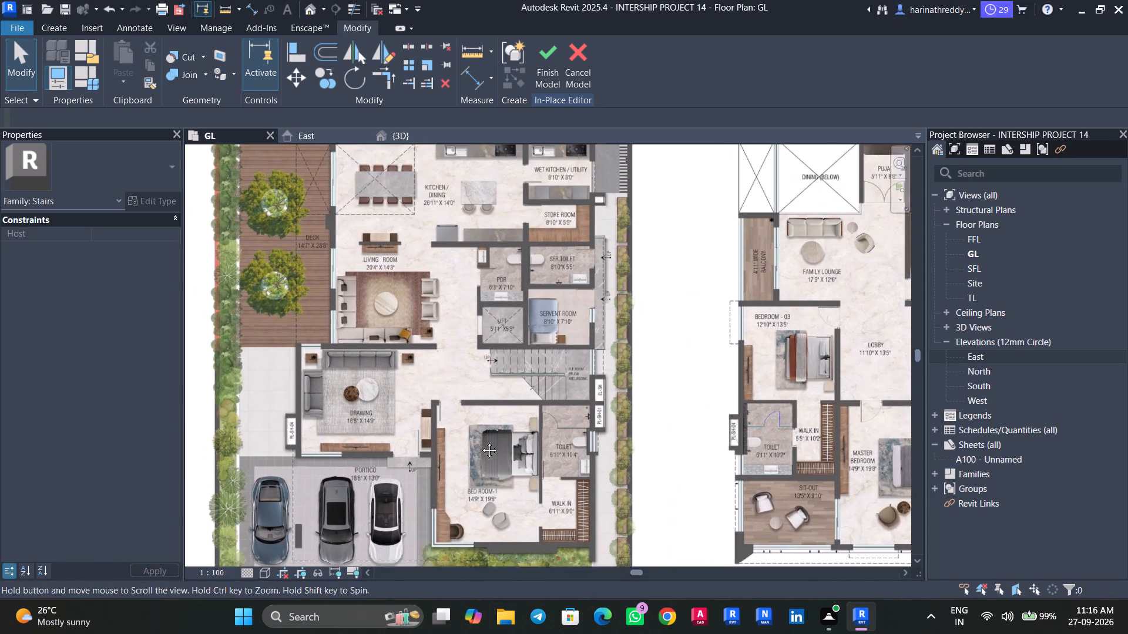
middle_drag(481, 441, 481, 444)
scroll(576, 249, up, 4)
middle_drag(396, 363, 519, 402)
scroll(518, 397, down, 4)
middle_drag(513, 383, 502, 406)
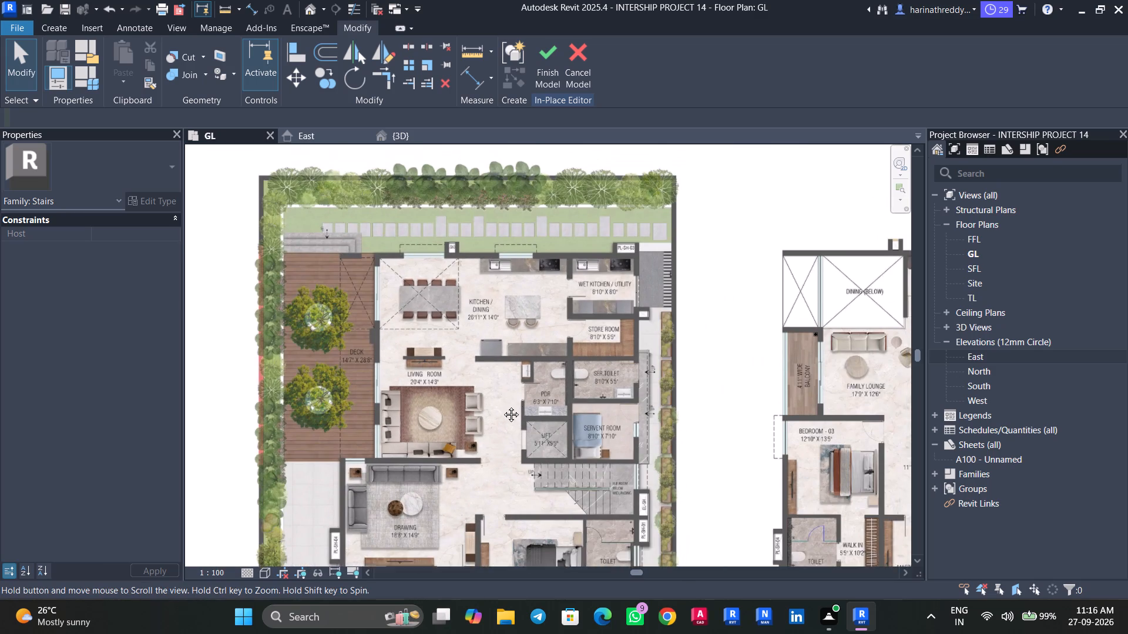
middle_drag(502, 406, 431, 299)
Check the east side step's end beside the shaft walls in 3D and finish the in-place stairs model.
click(401, 131)
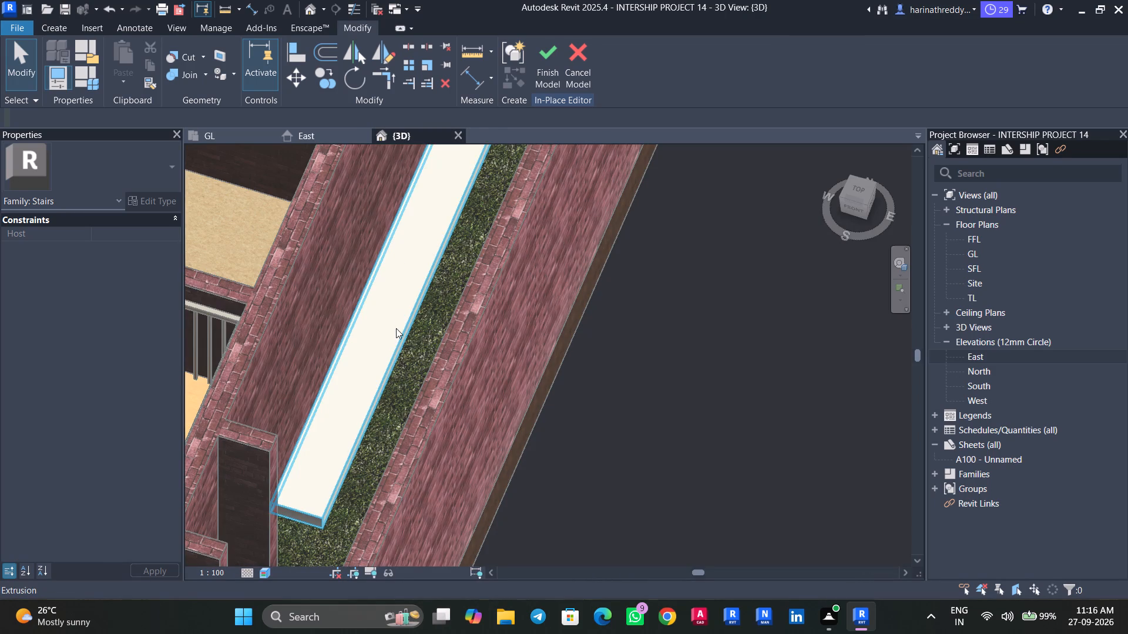
shift+middle_drag(405, 362, 449, 253)
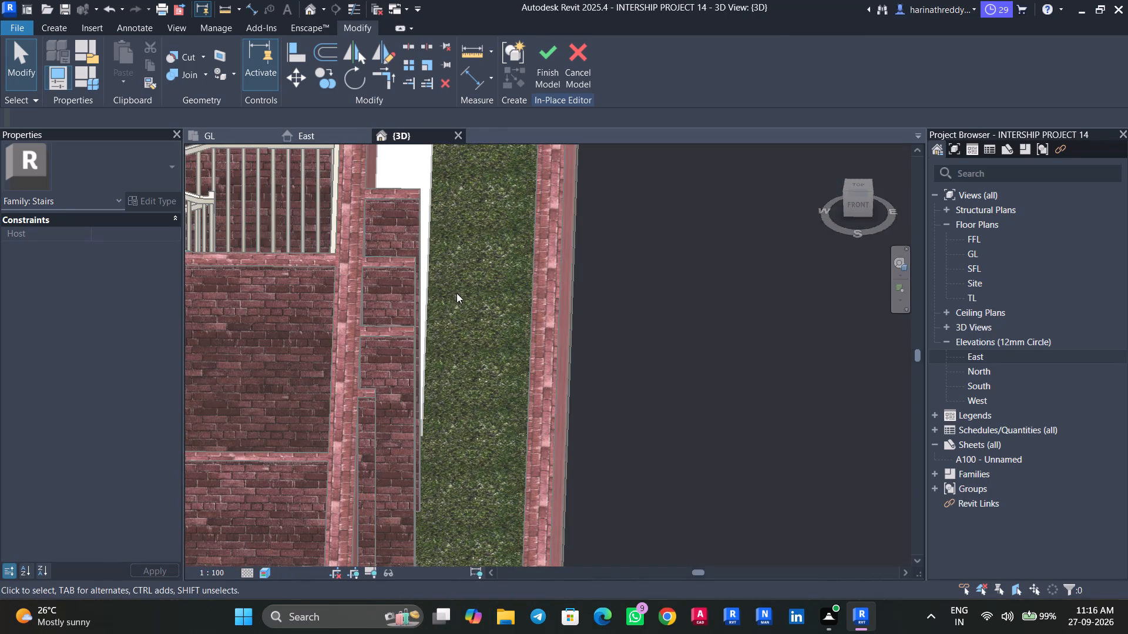
shift+middle_drag(443, 311, 67, 399)
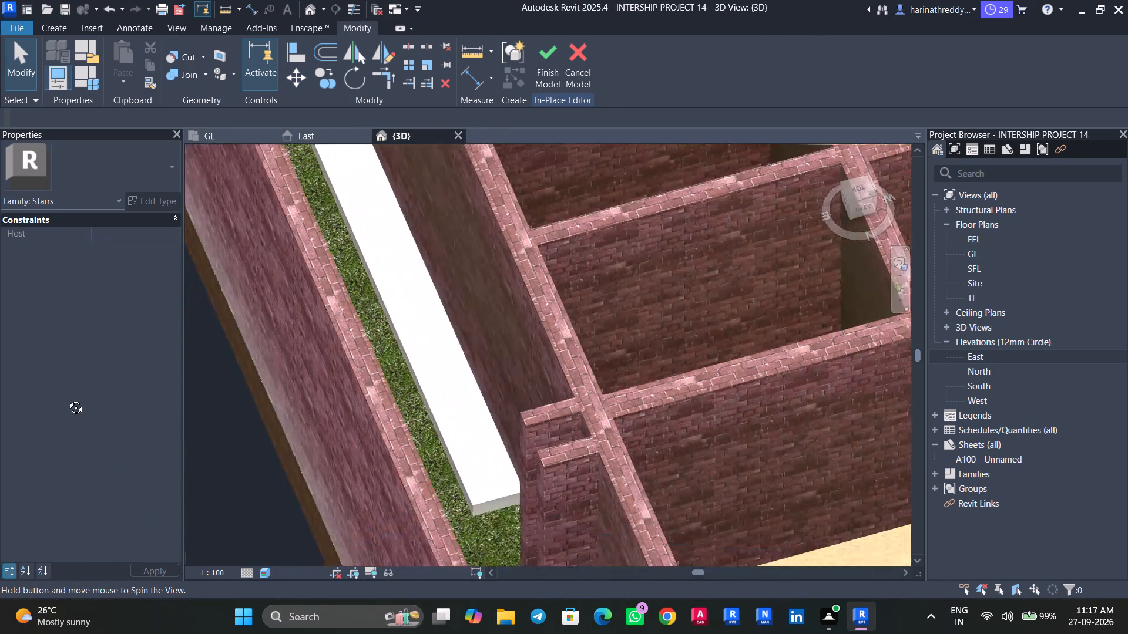
shift+middle_drag(67, 399, 66, 396)
scroll(404, 470, up, 5)
middle_drag(508, 491, 464, 444)
click(487, 473)
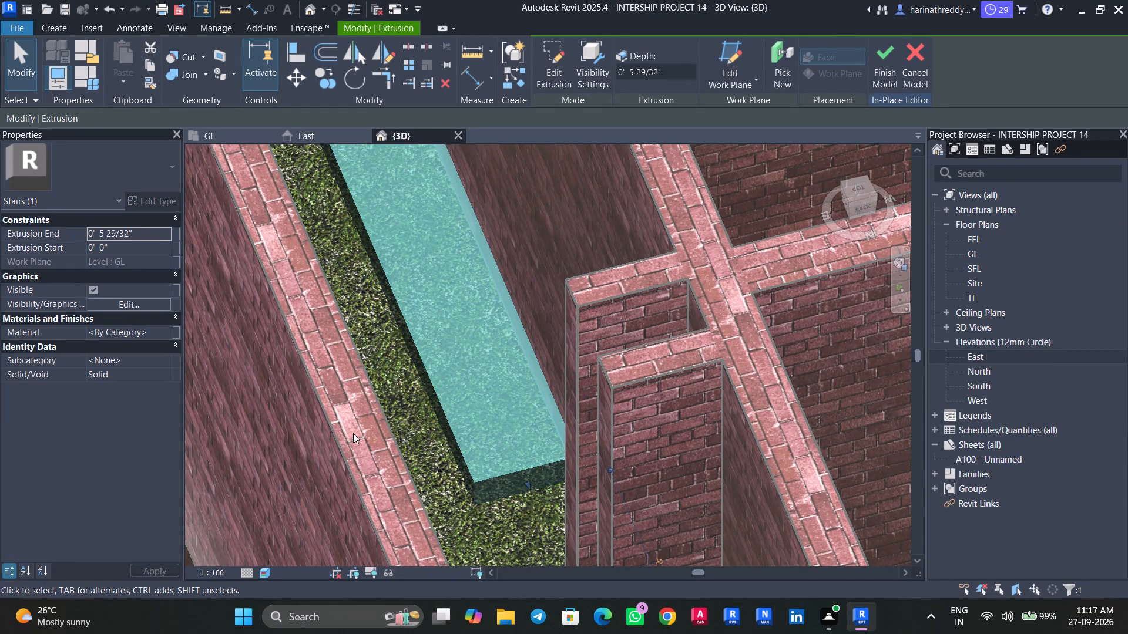
key(Escape)
click(541, 82)
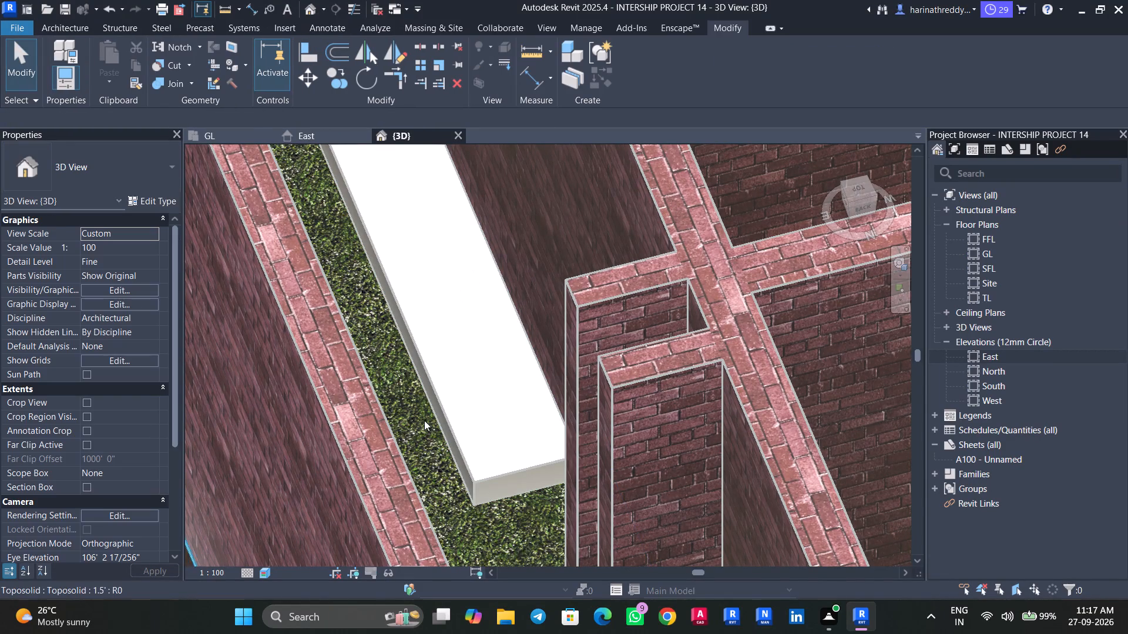
Inspect the toilet and servant room floors beside the east side step in 3D and against the GL plan.
scroll(424, 420, down, 9)
shift+middle_drag(432, 398, 415, 500)
click(481, 339)
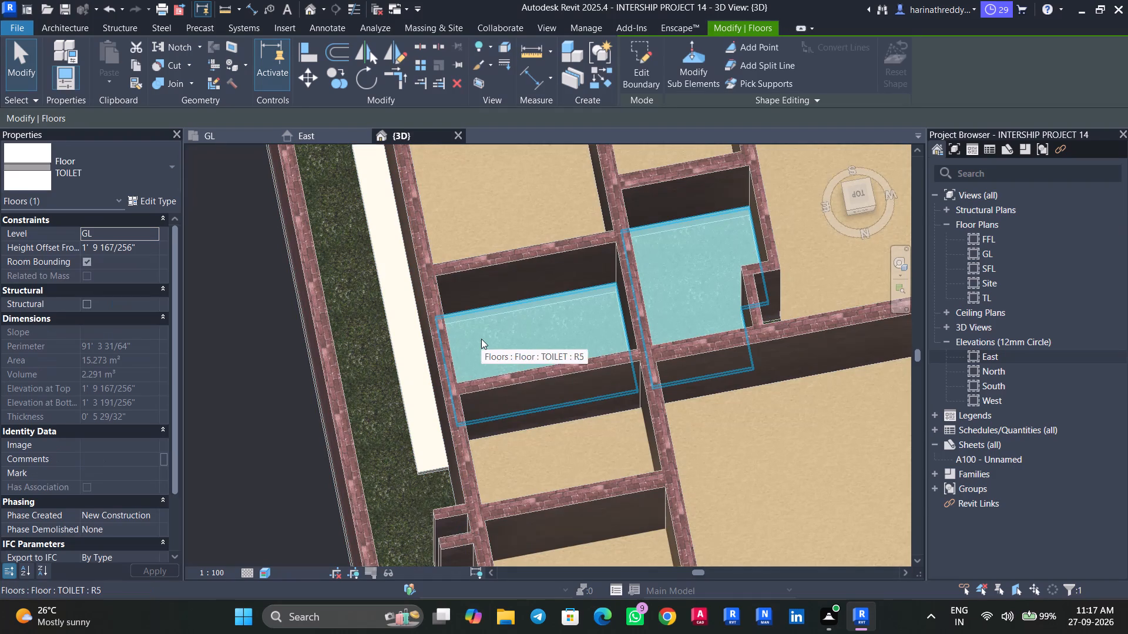
key(Escape)
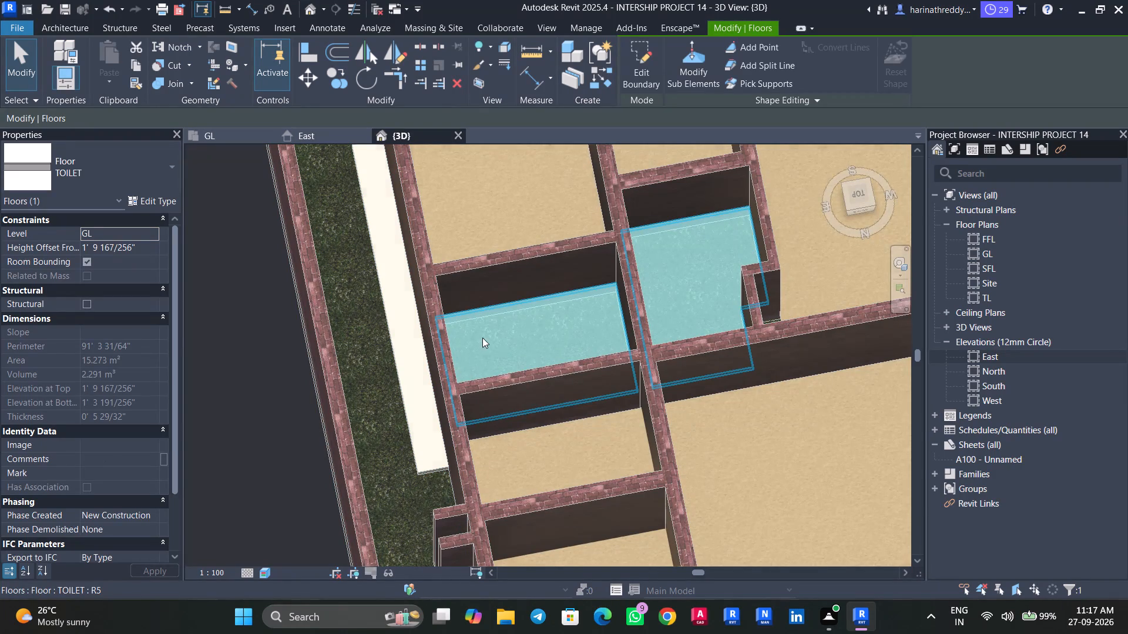
click(491, 193)
middle_drag(506, 240, 497, 331)
key(Escape)
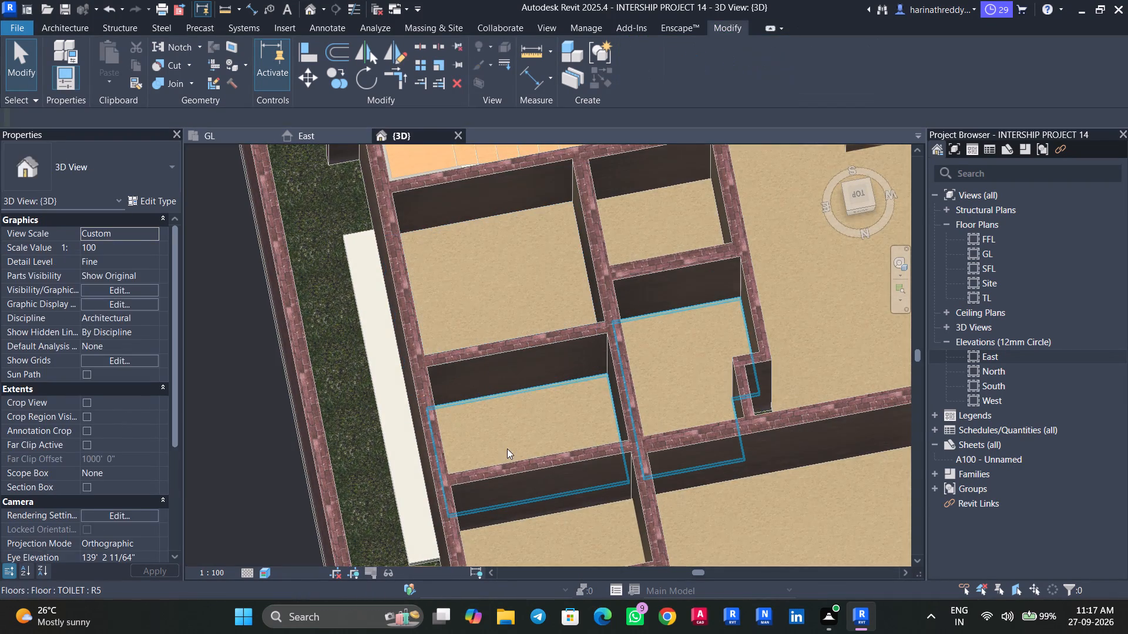
click(507, 448)
key(Escape)
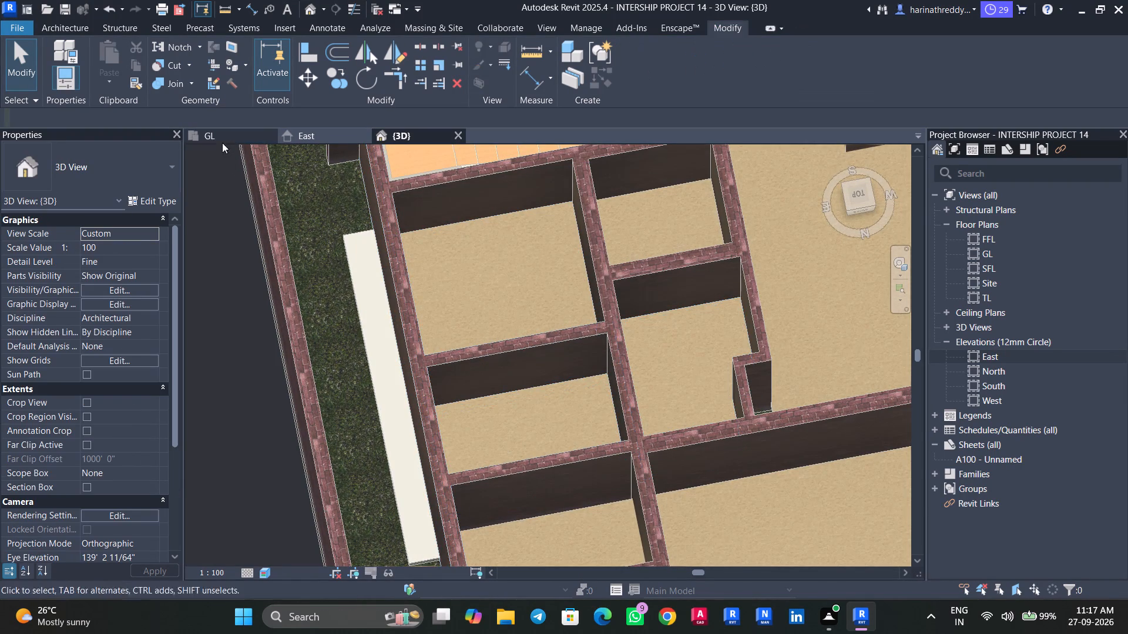
click(222, 143)
scroll(550, 340, up, 2)
scroll(552, 340, down, 1)
scroll(552, 340, up, 4)
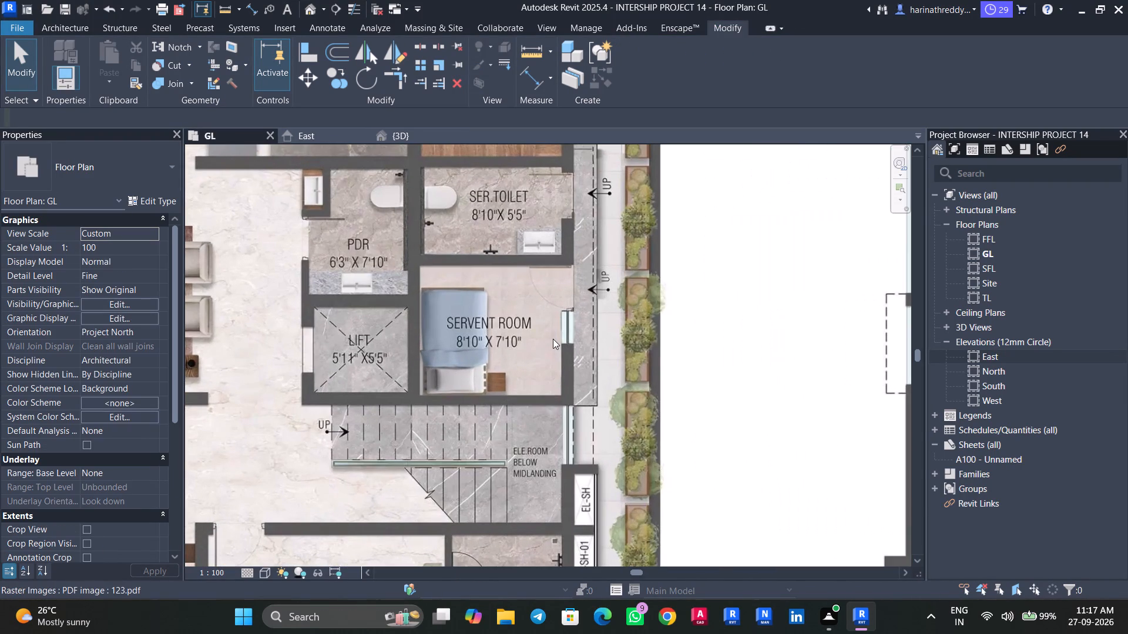
click(395, 134)
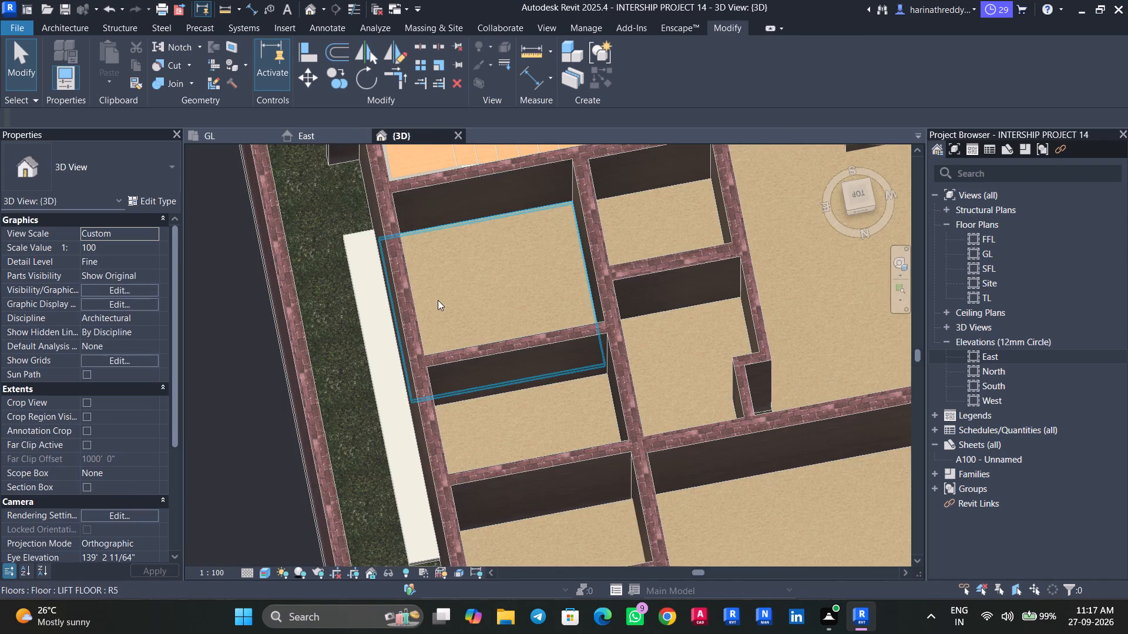
Examine the lift and toilet room floors in 3D and compare them with the lift, servant room and staircase area on the GL plan.
shift+middle_drag(452, 397, 555, 383)
click(412, 248)
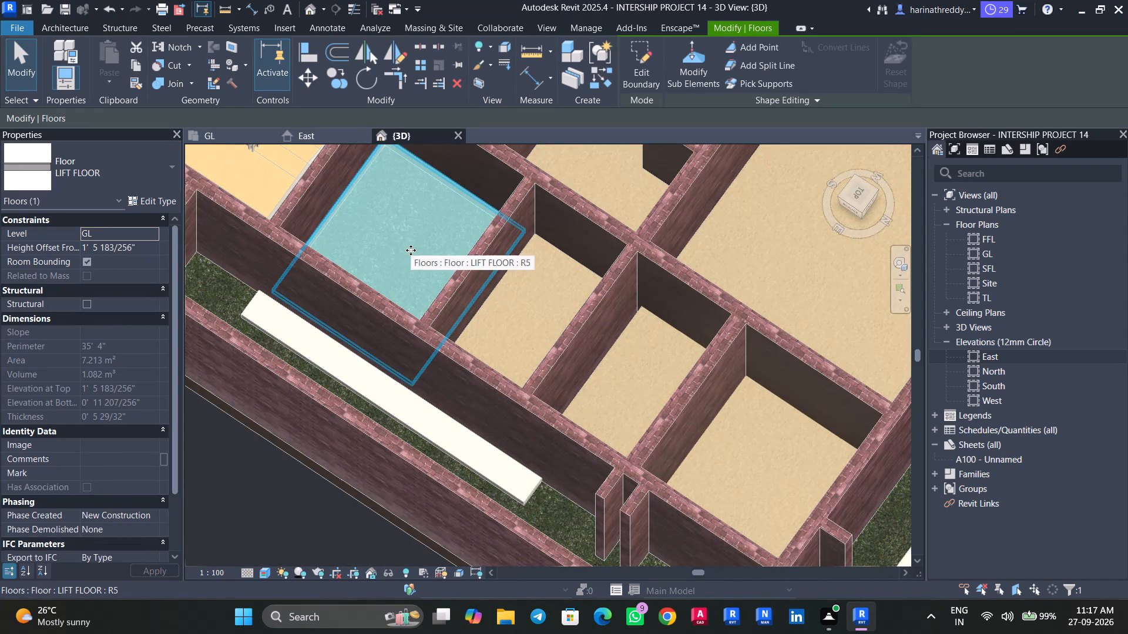
key(Escape)
click(488, 324)
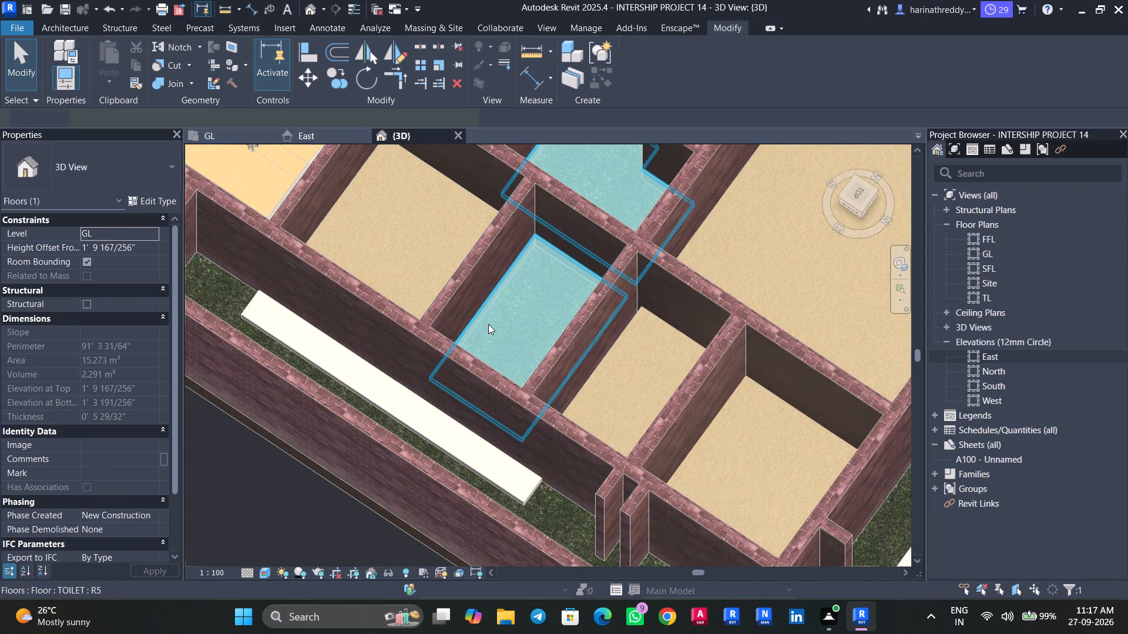
key(Escape)
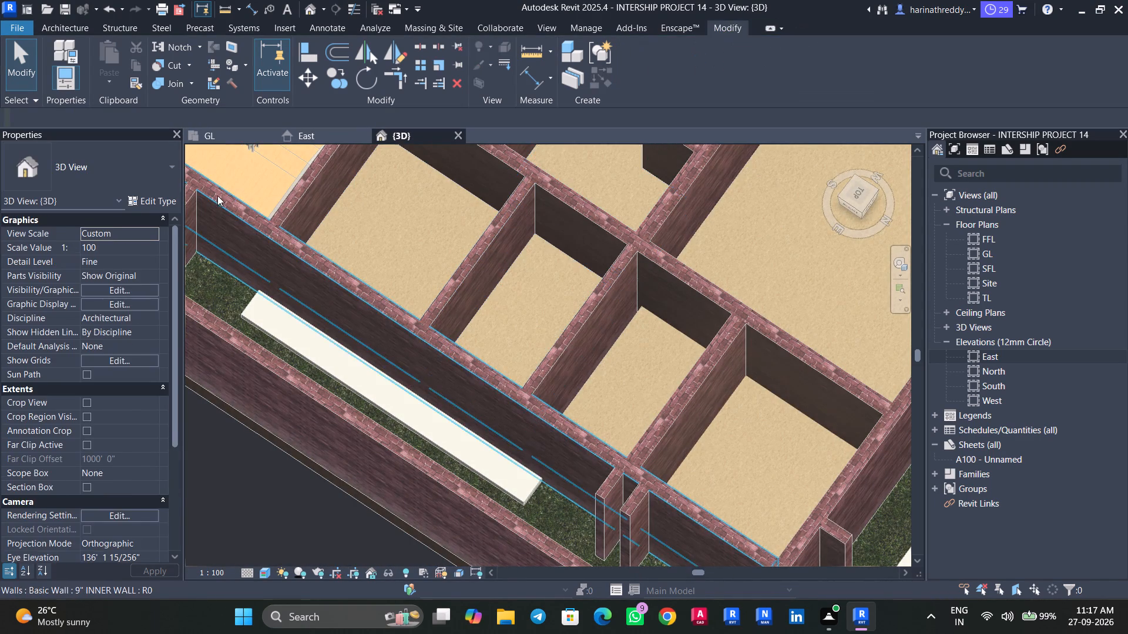
click(229, 137)
scroll(430, 400, down, 4)
scroll(383, 348, up, 4)
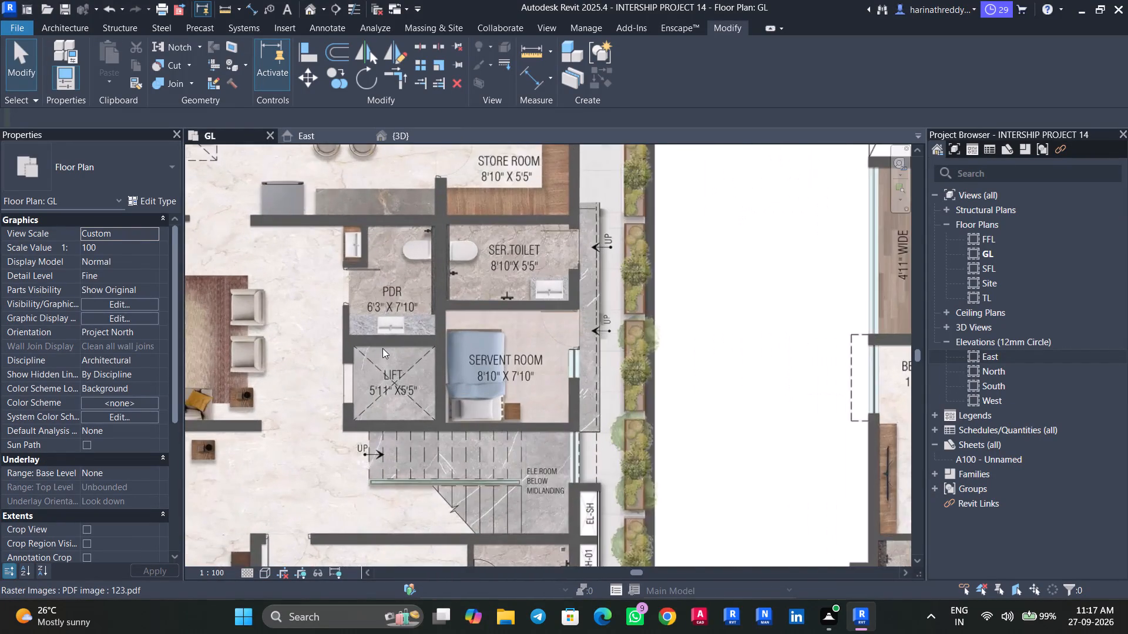
scroll(373, 414, up, 1)
middle_drag(375, 415, 533, 312)
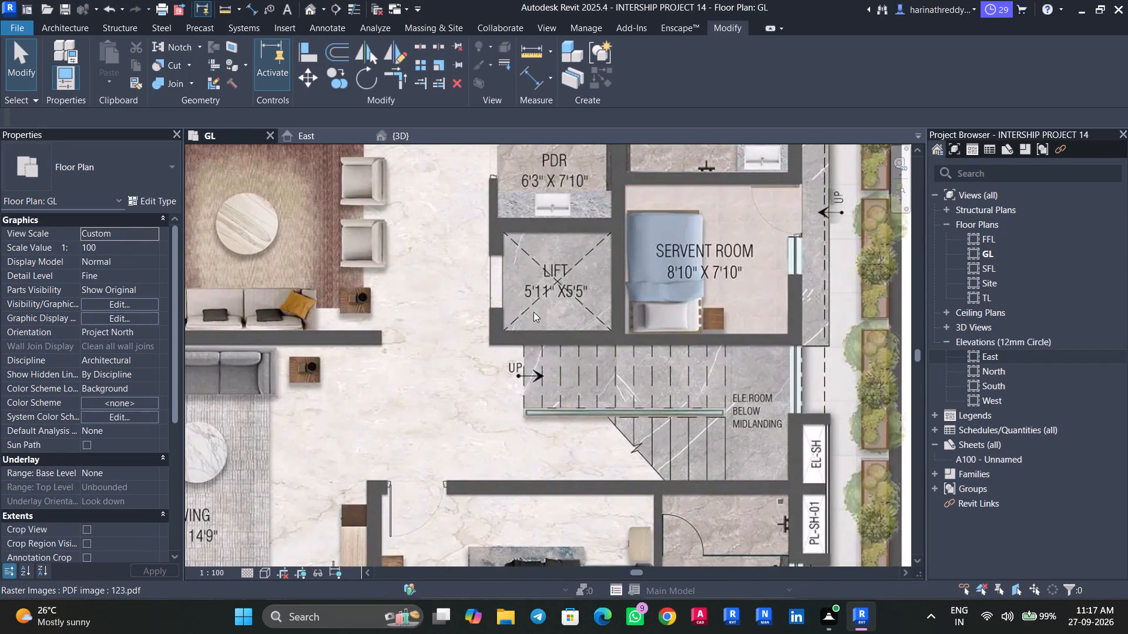
scroll(533, 312, down, 3)
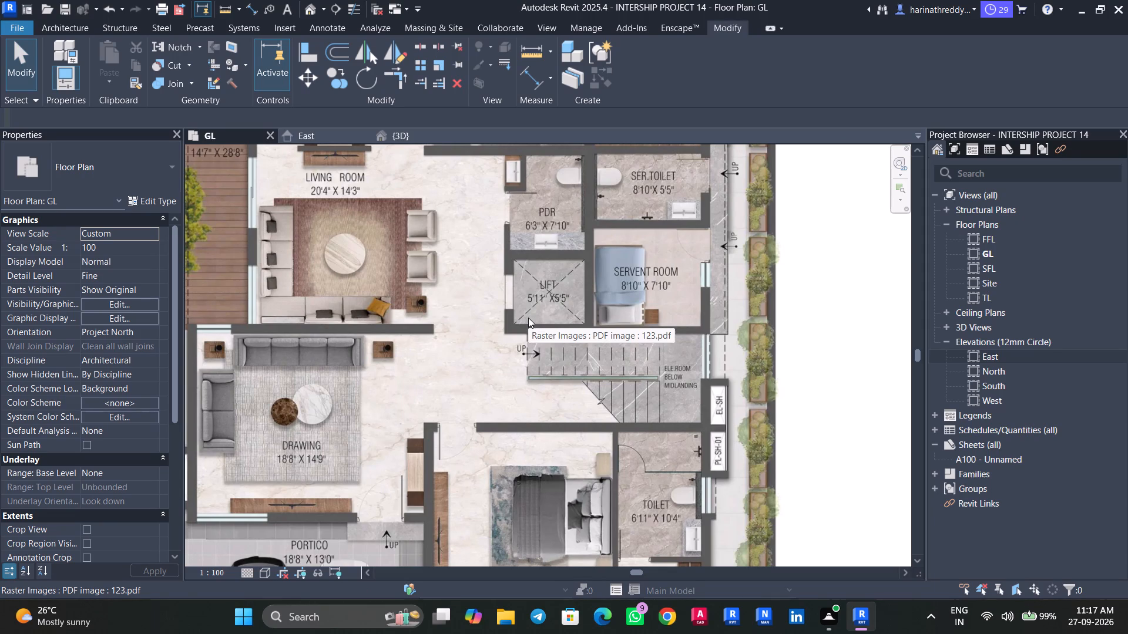
scroll(475, 366, down, 4)
middle_drag(452, 391, 517, 299)
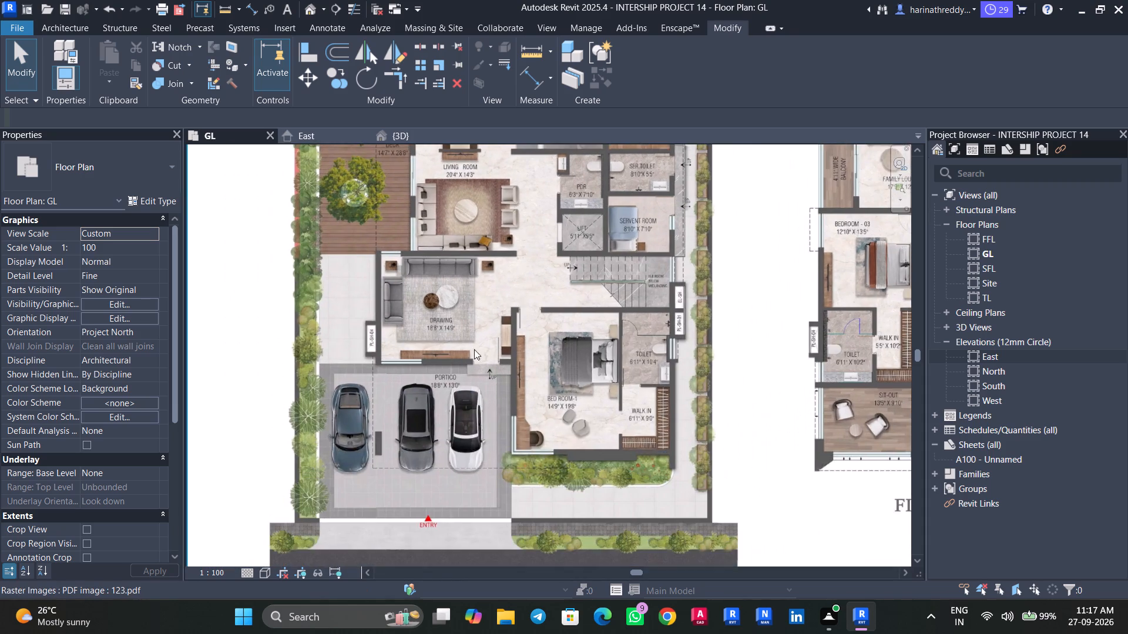
Examine the entry step between the portico and the drawing room on the GL plan, along with the surrounding rooms.
scroll(458, 368, up, 4)
scroll(458, 367, down, 1)
scroll(458, 367, up, 5)
middle_drag(515, 393, 417, 336)
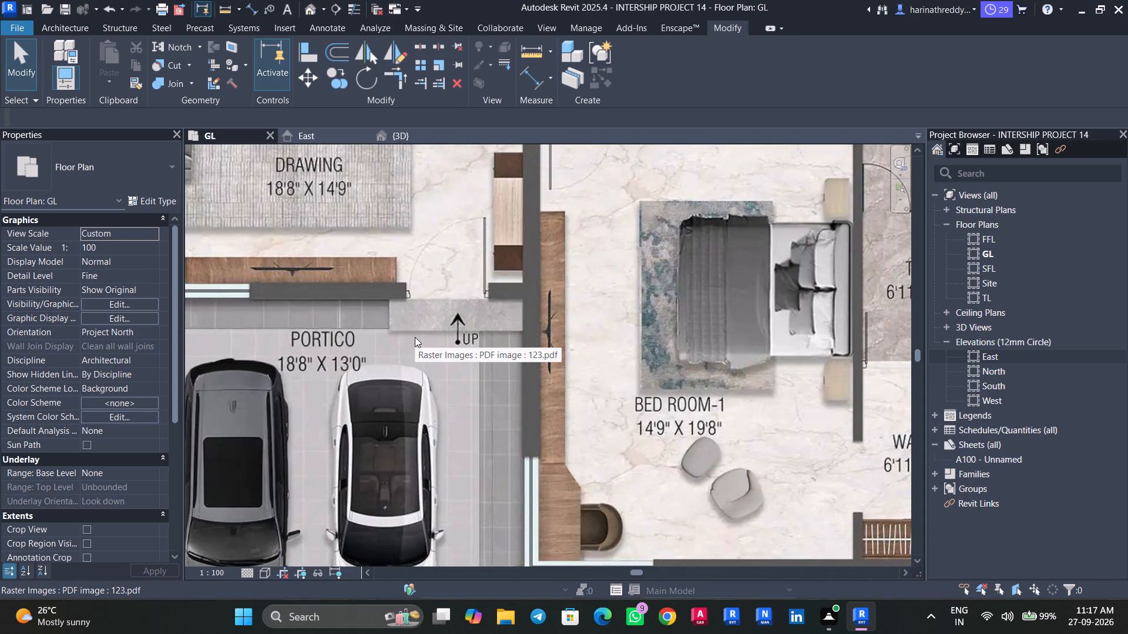
middle_drag(415, 337, 523, 377)
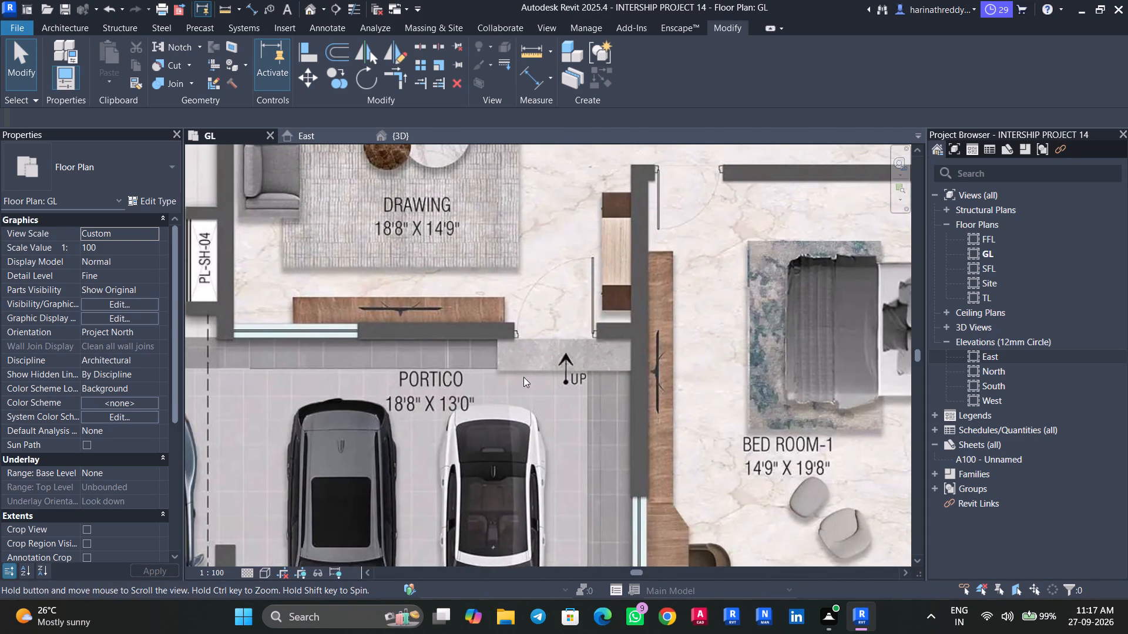
scroll(520, 372, down, 5)
middle_drag(519, 372, 511, 394)
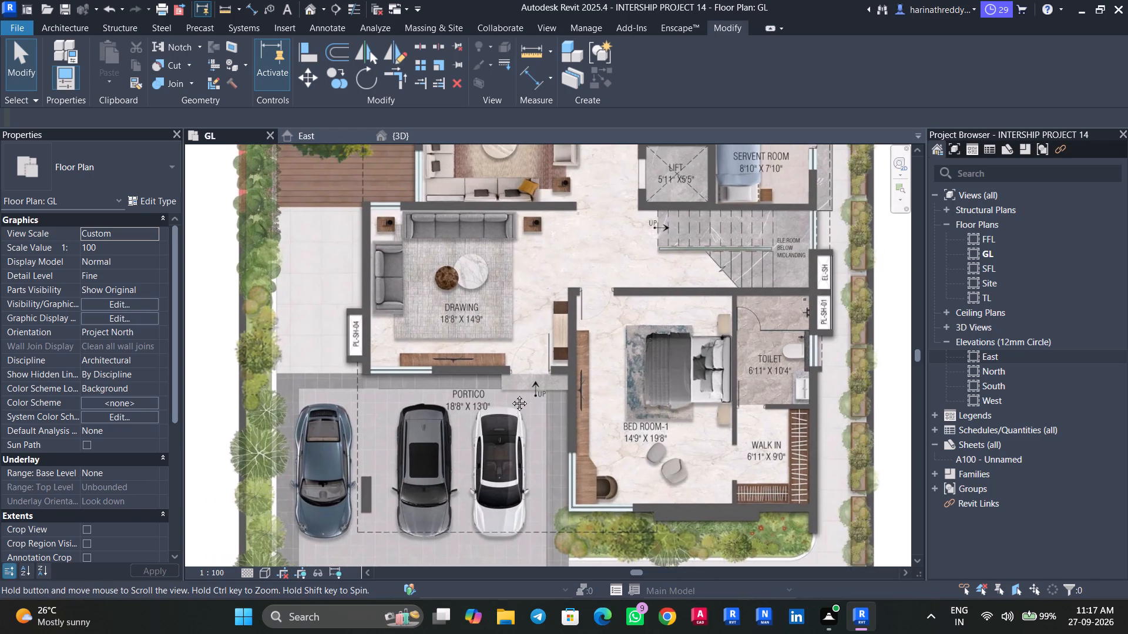
middle_drag(511, 394, 492, 480)
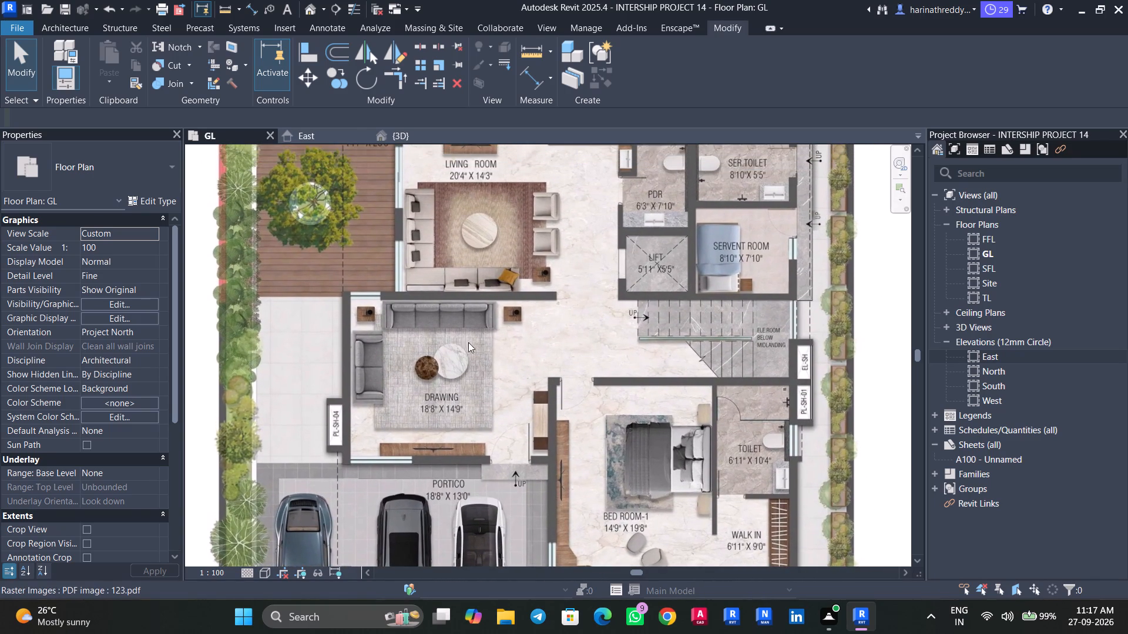
Examine the side paving, portico flooring, entrance floor and road in front of the house on the GL plan.
key(Tab)
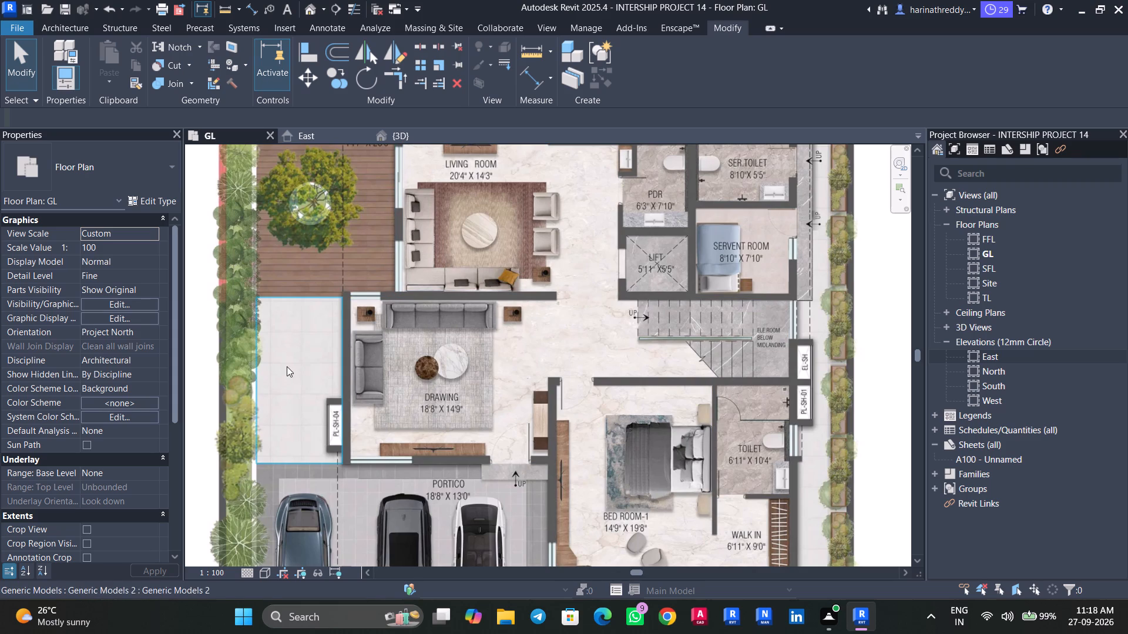
middle_drag(297, 375, 326, 445)
scroll(326, 445, down, 1)
middle_drag(326, 445, 357, 301)
middle_drag(384, 453, 378, 348)
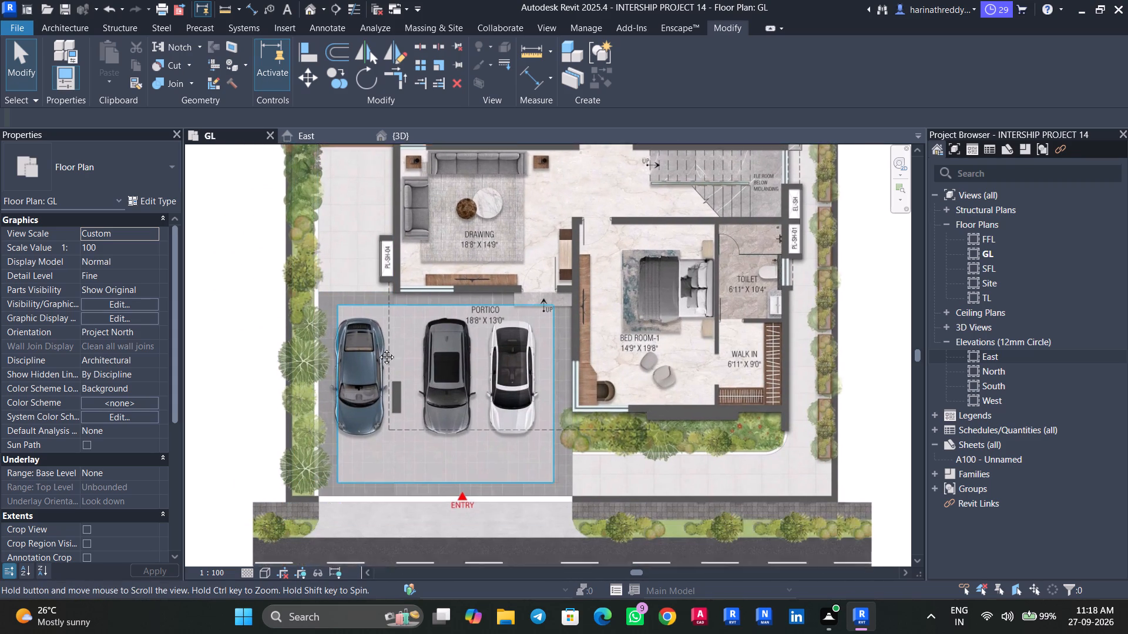
middle_drag(378, 348, 388, 254)
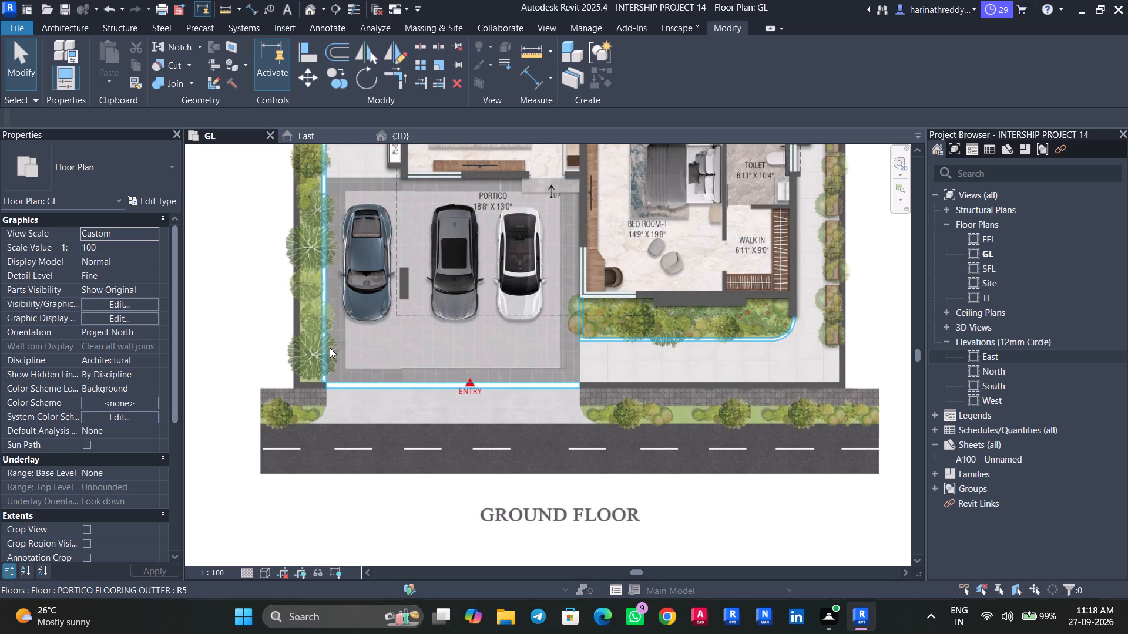
scroll(330, 348, up, 4)
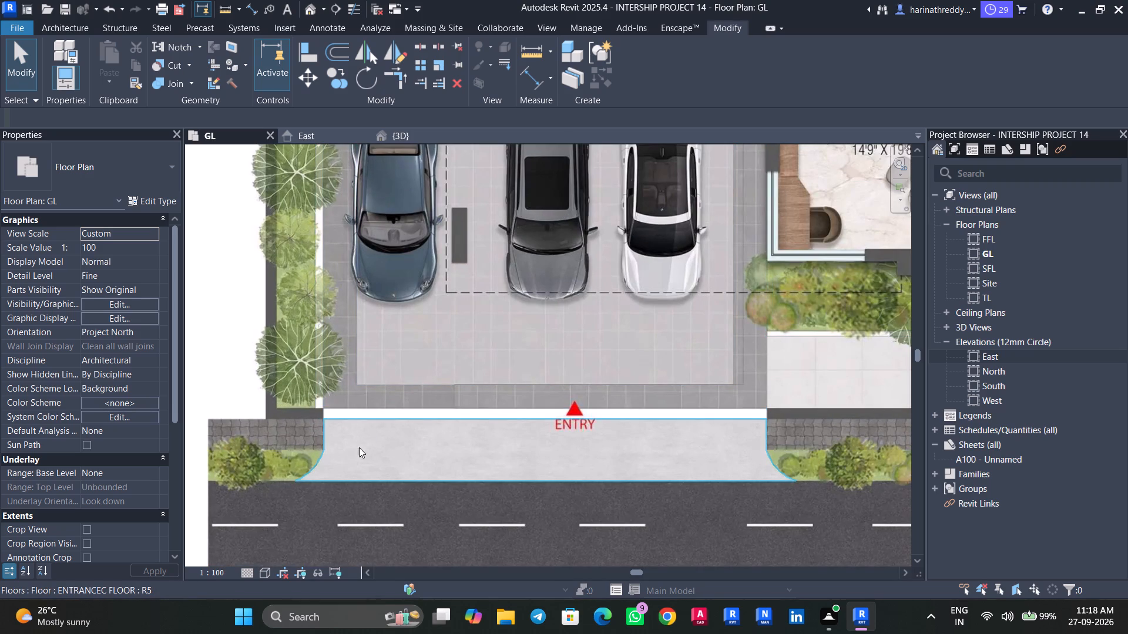
scroll(310, 505, down, 5)
middle_drag(501, 522, 439, 513)
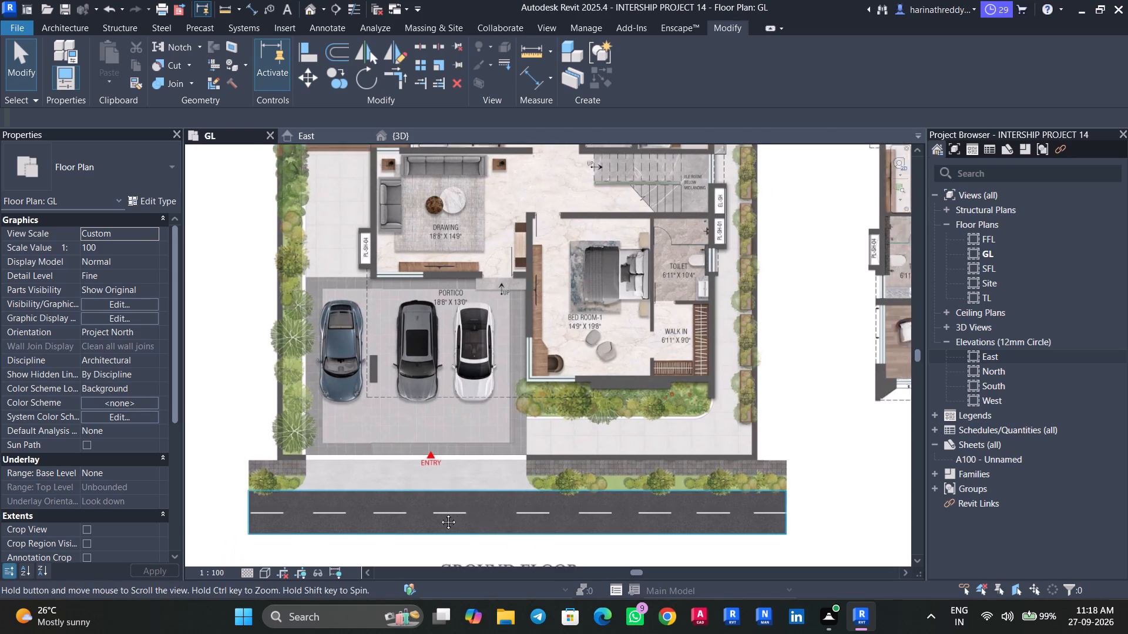
middle_drag(439, 513, 394, 505)
scroll(325, 498, up, 5)
middle_drag(315, 497, 523, 468)
Open the material of the Finish 1 layer in the road toposolid's type structure.
click(427, 463)
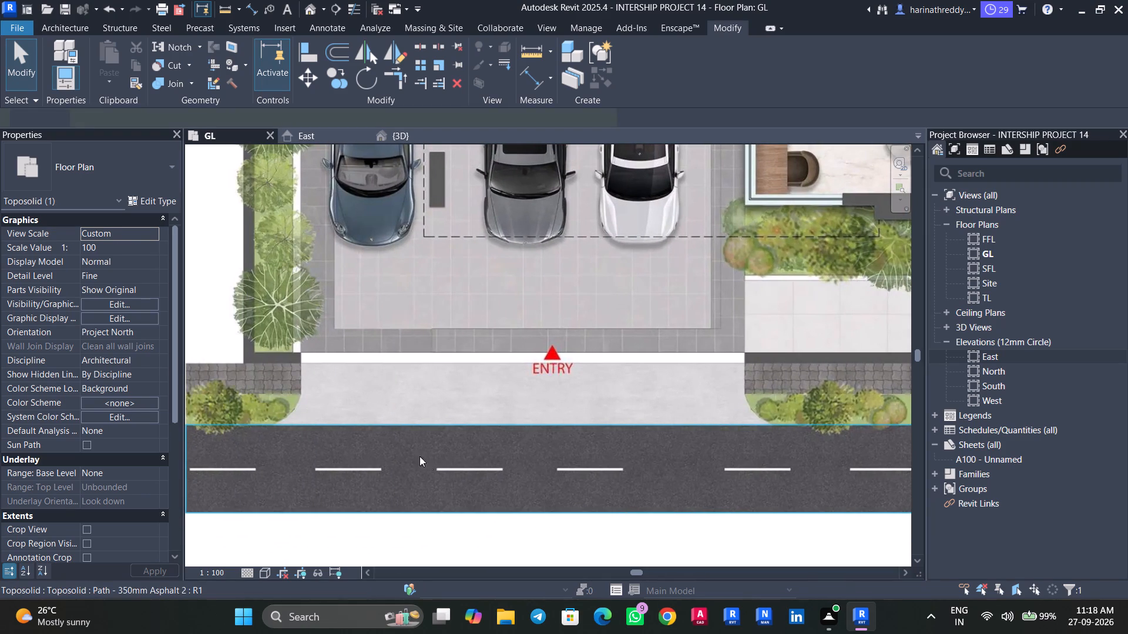
click(162, 209)
click(640, 187)
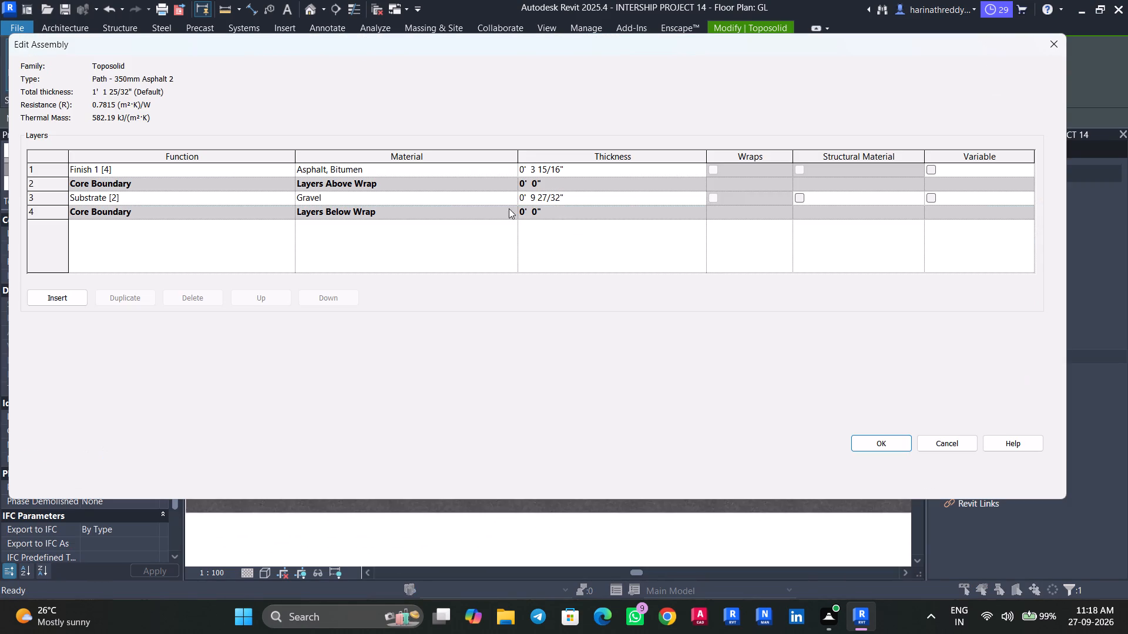
click(517, 168)
click(507, 169)
click(508, 169)
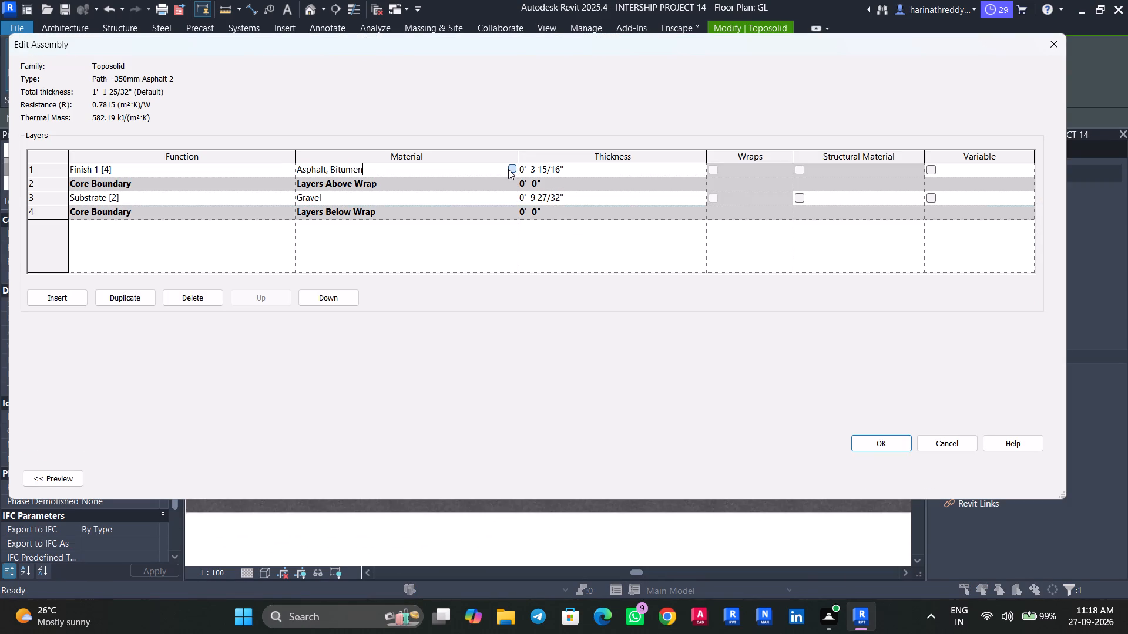
Search the materials for BITUMEN, pick Asphalt, Bitumen for the road's Finish 1 layer and accept the layer structure.
scroll(439, 232, up, 16)
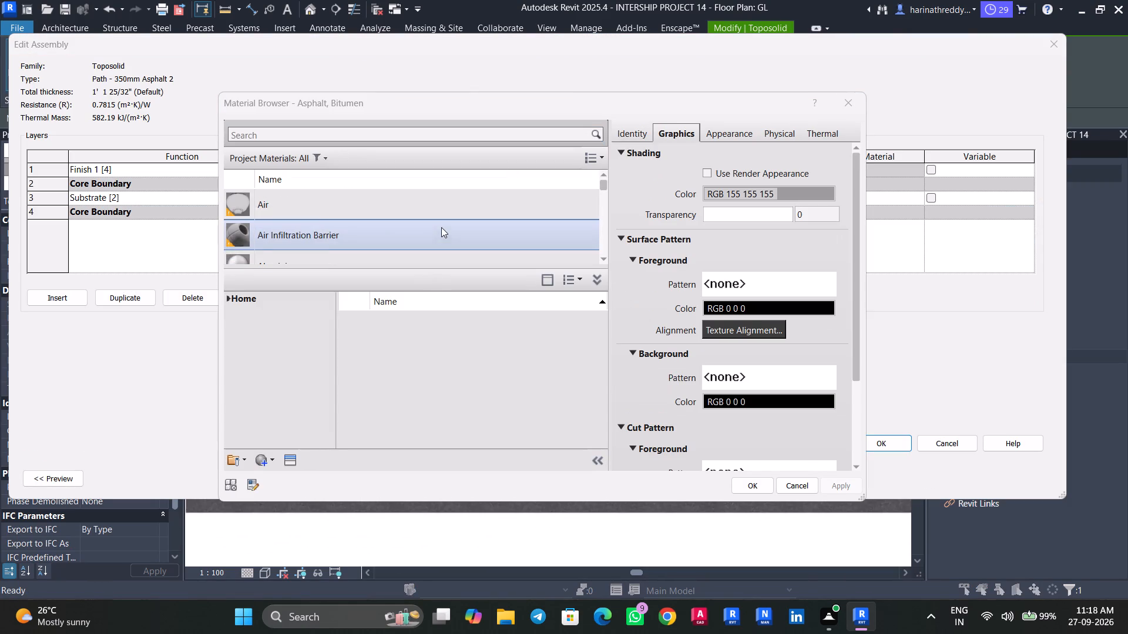
click(408, 134)
text(BIT)
text(UMEN)
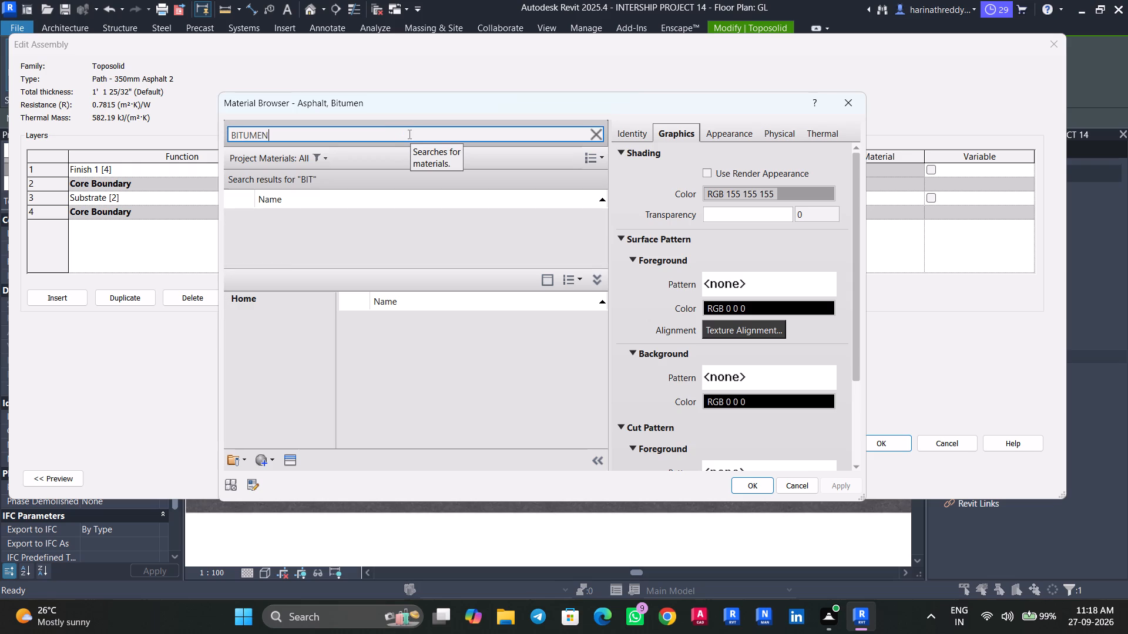
key(Return)
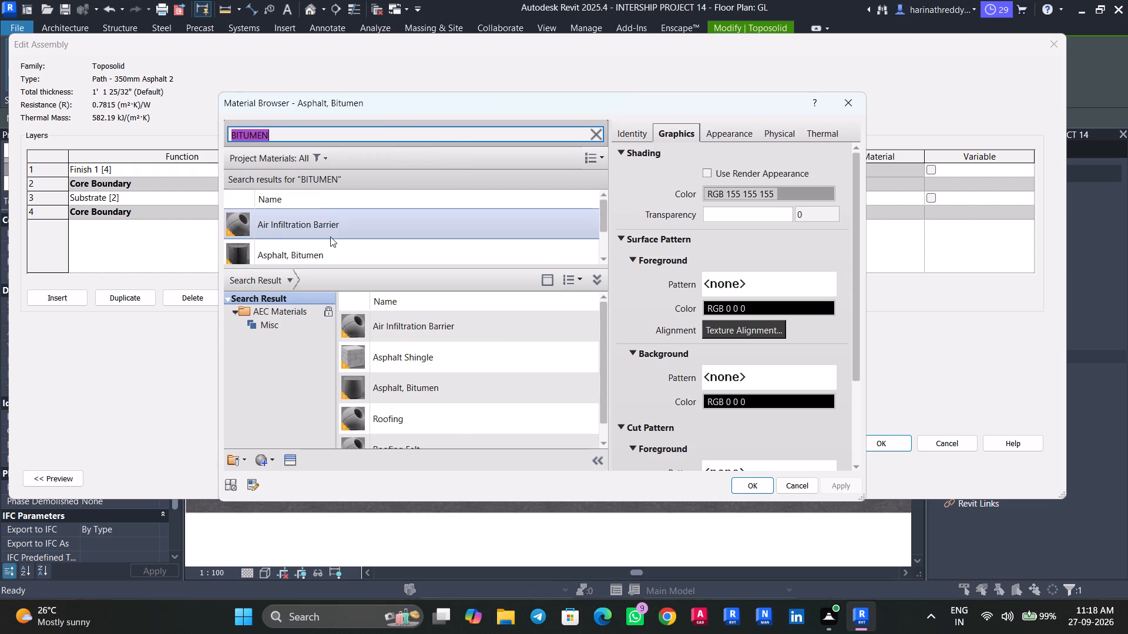
scroll(330, 238, down, 2)
scroll(333, 232, up, 1)
scroll(333, 232, down, 5)
scroll(333, 232, up, 1)
click(335, 251)
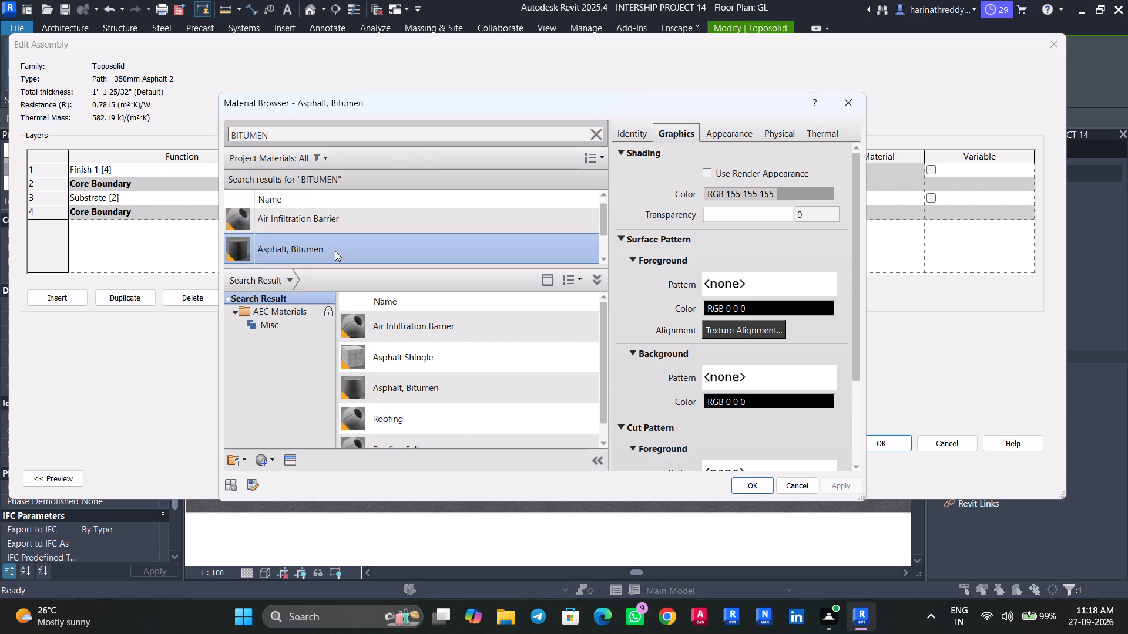
scroll(416, 342, down, 5)
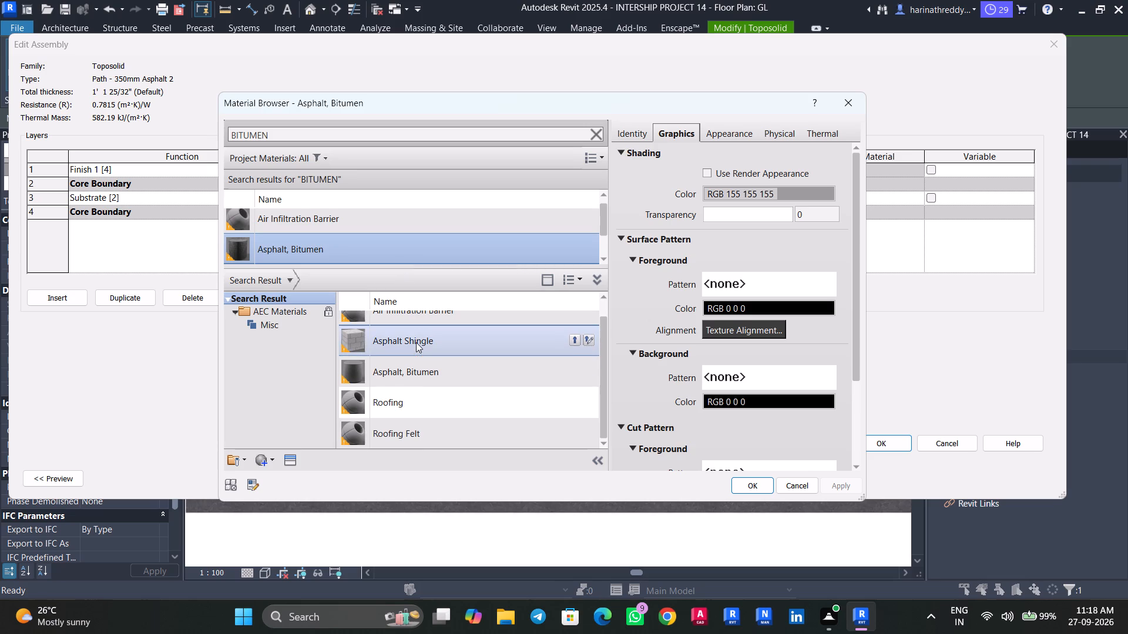
scroll(416, 342, down, 4)
click(745, 487)
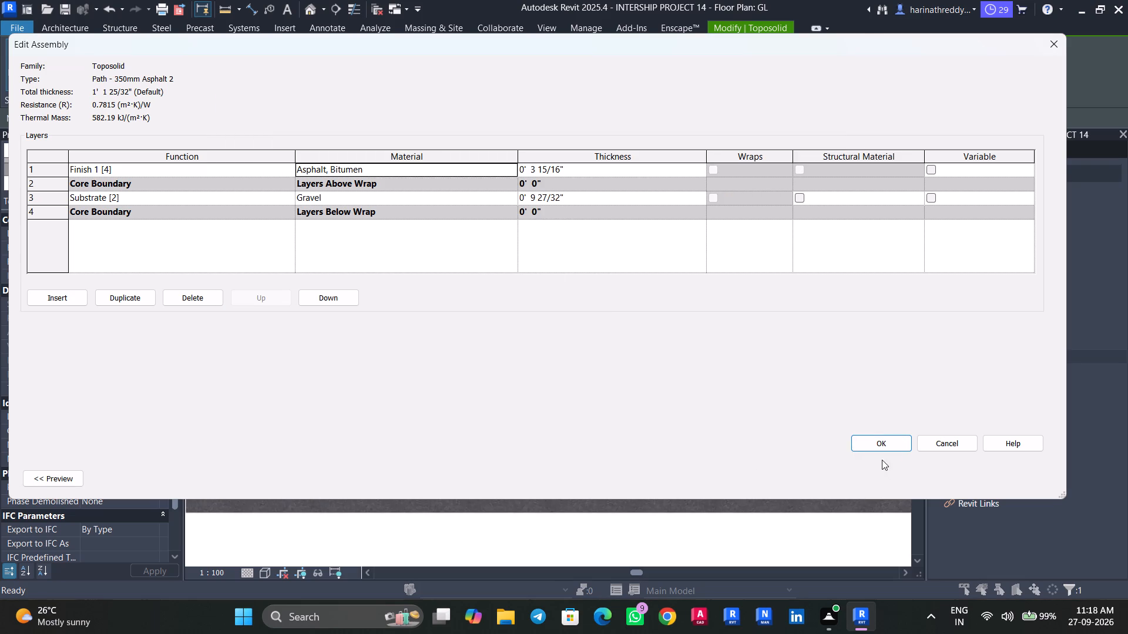
click(892, 443)
click(1014, 475)
click(923, 480)
key(Escape)
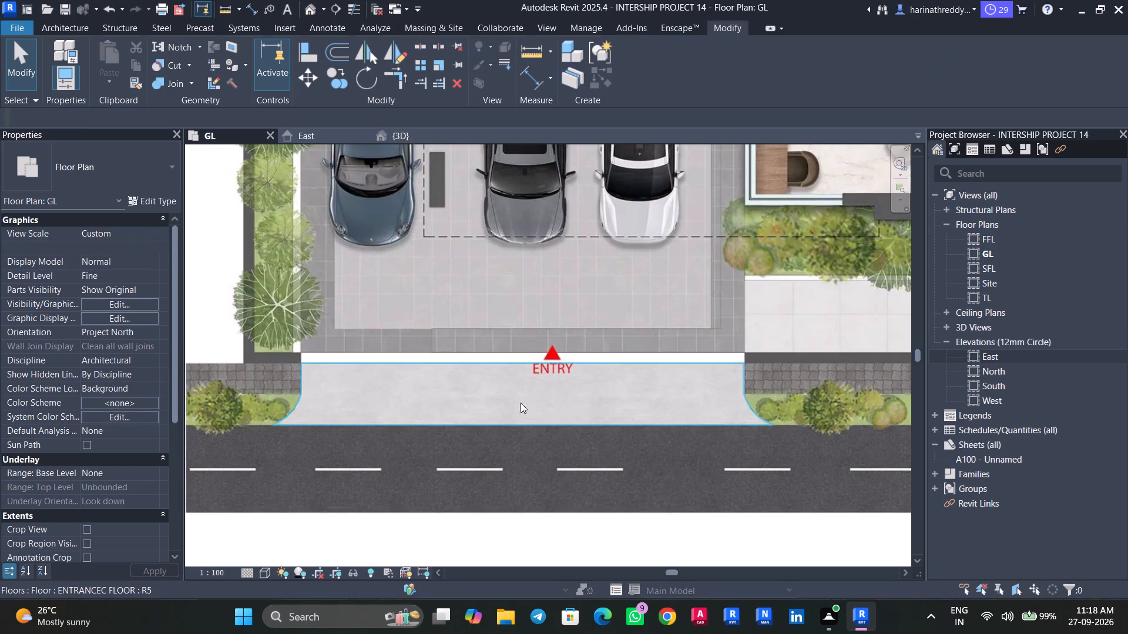
key(Escape)
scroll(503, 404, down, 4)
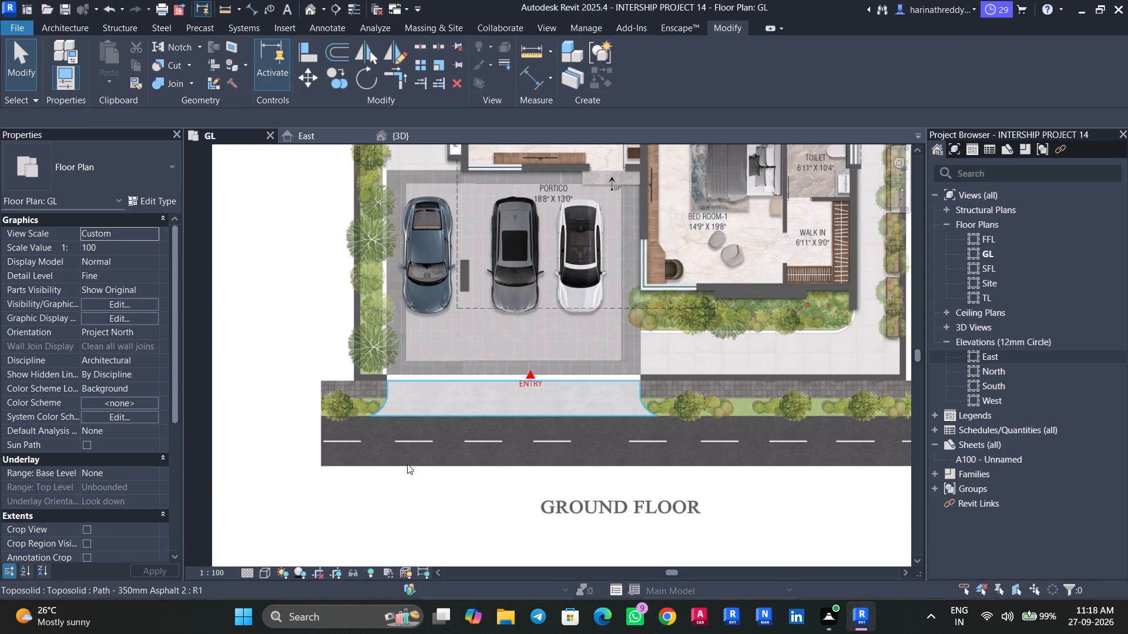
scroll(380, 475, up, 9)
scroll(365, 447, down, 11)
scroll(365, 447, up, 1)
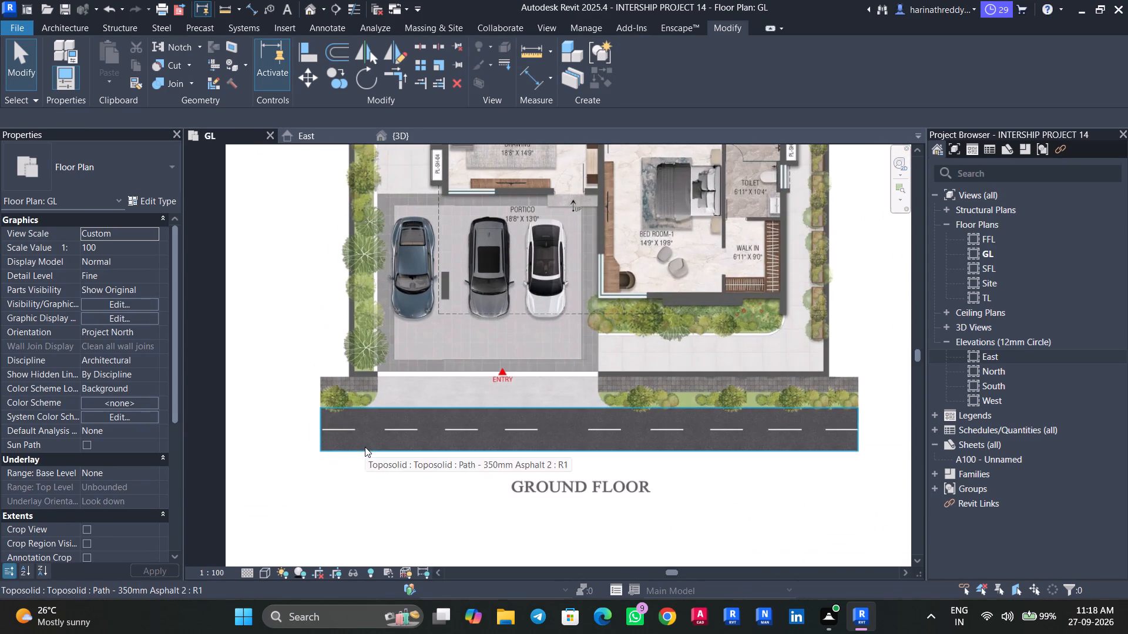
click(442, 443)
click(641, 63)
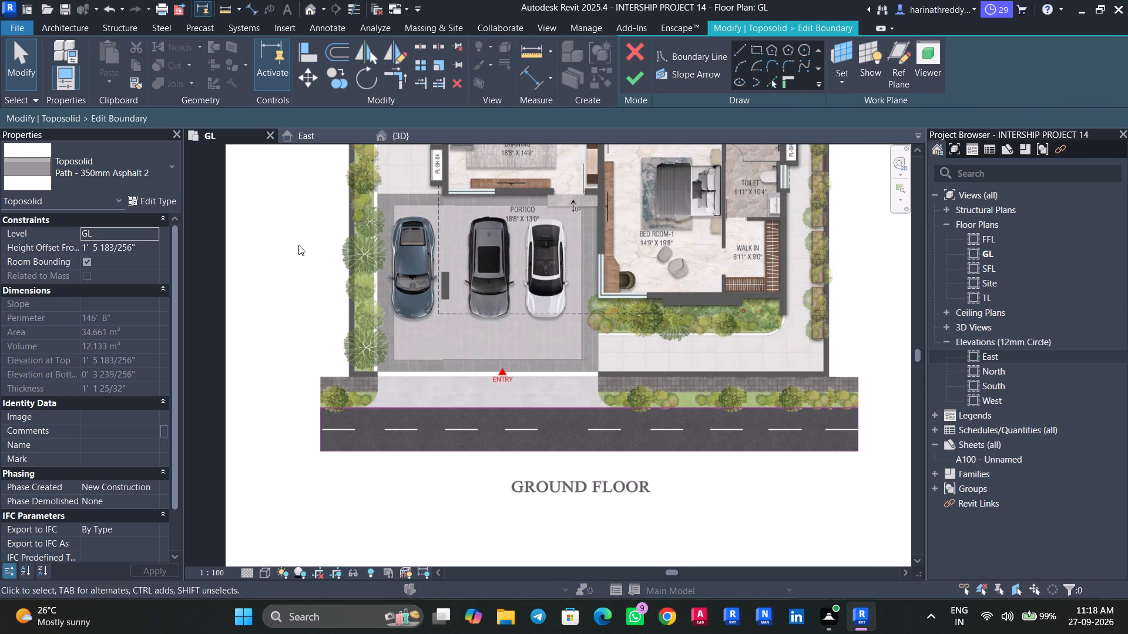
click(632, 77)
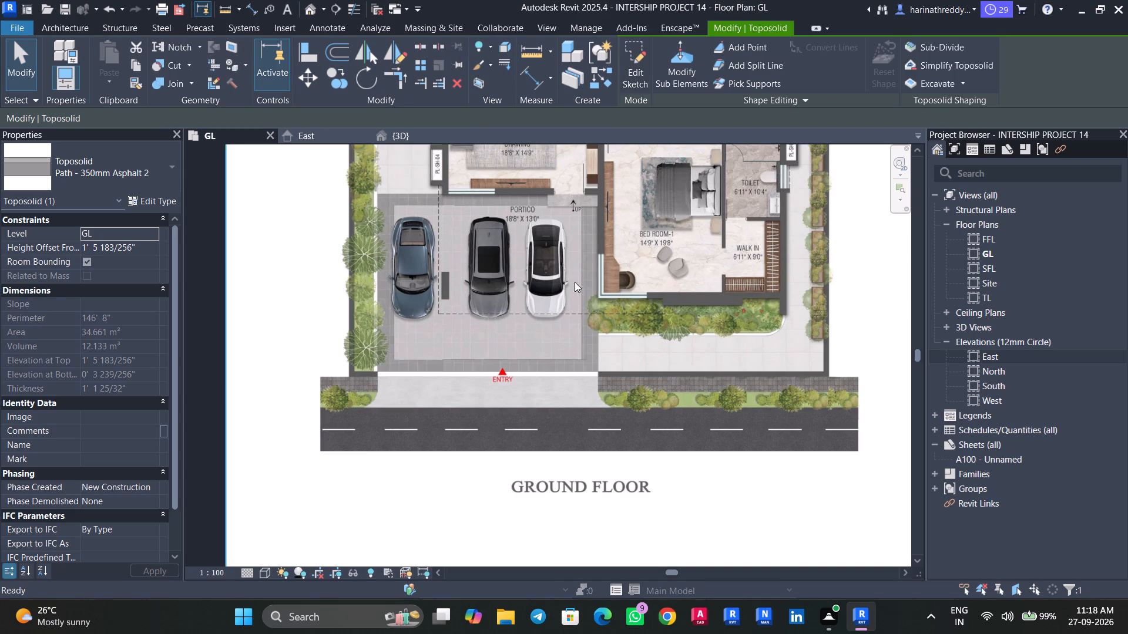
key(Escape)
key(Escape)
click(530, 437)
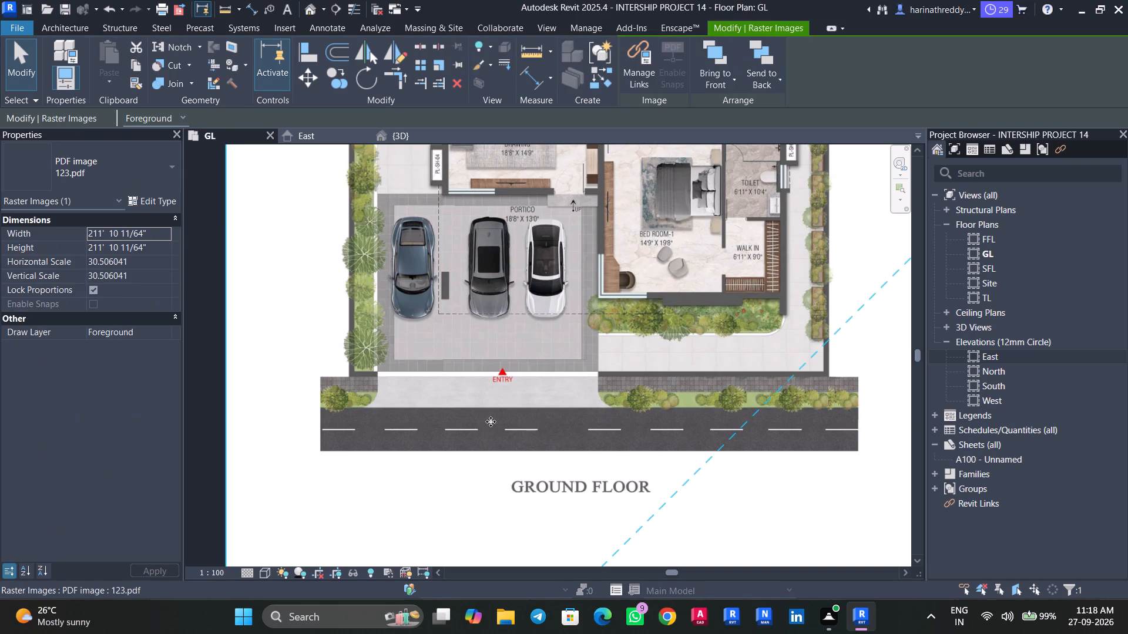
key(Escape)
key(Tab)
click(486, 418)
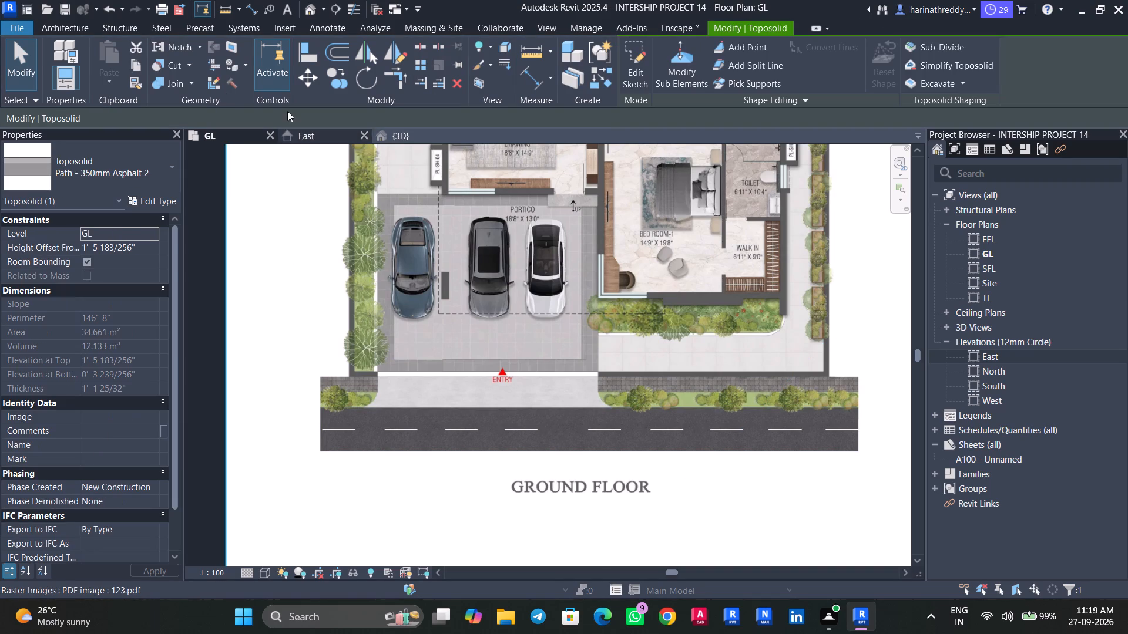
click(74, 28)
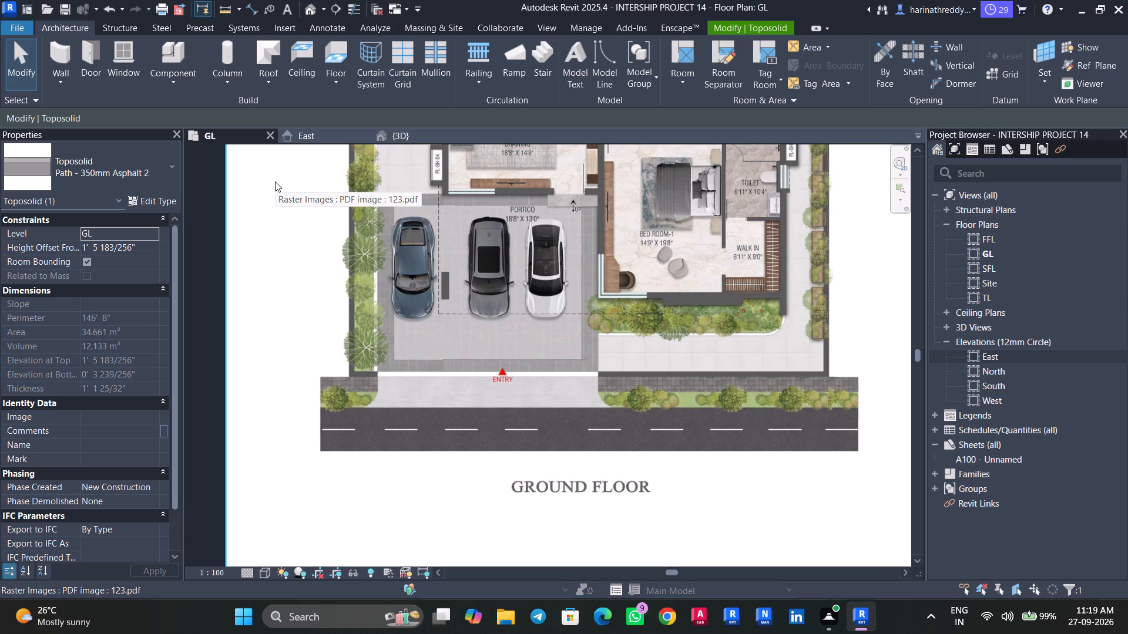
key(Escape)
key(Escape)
Check the generic model strip along the entry edge between the portico paving and the entrance floor.
scroll(418, 374, up, 3)
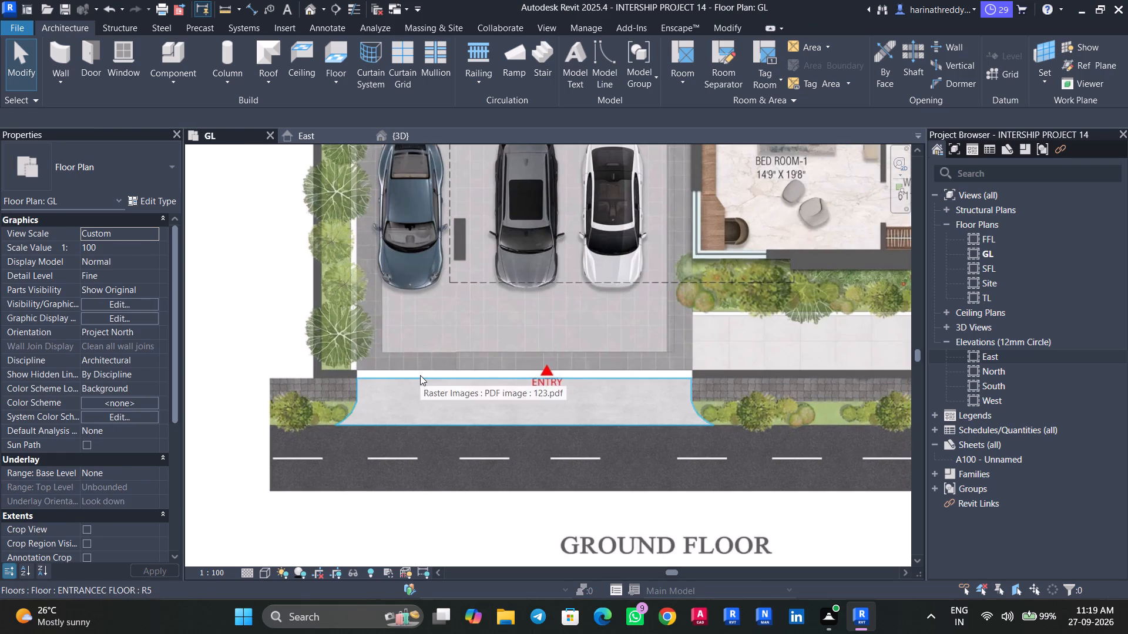
key(Tab)
key(Tab)
click(420, 375)
middle_drag(420, 375, 417, 376)
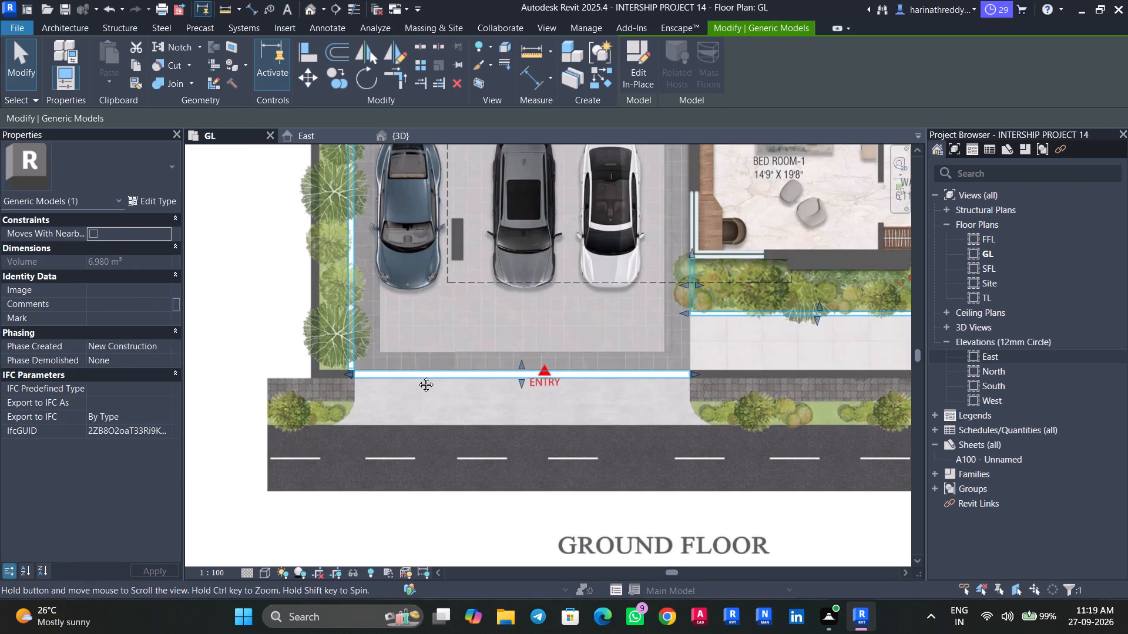
middle_drag(417, 376, 318, 441)
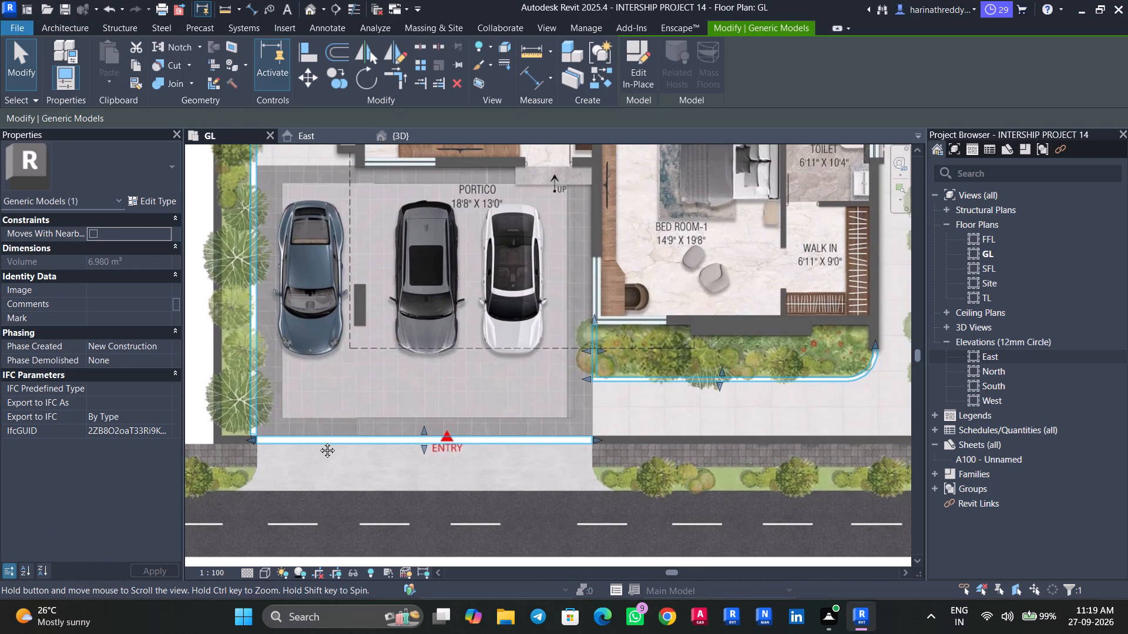
middle_drag(318, 441, 334, 390)
key(Escape)
key(Escape)
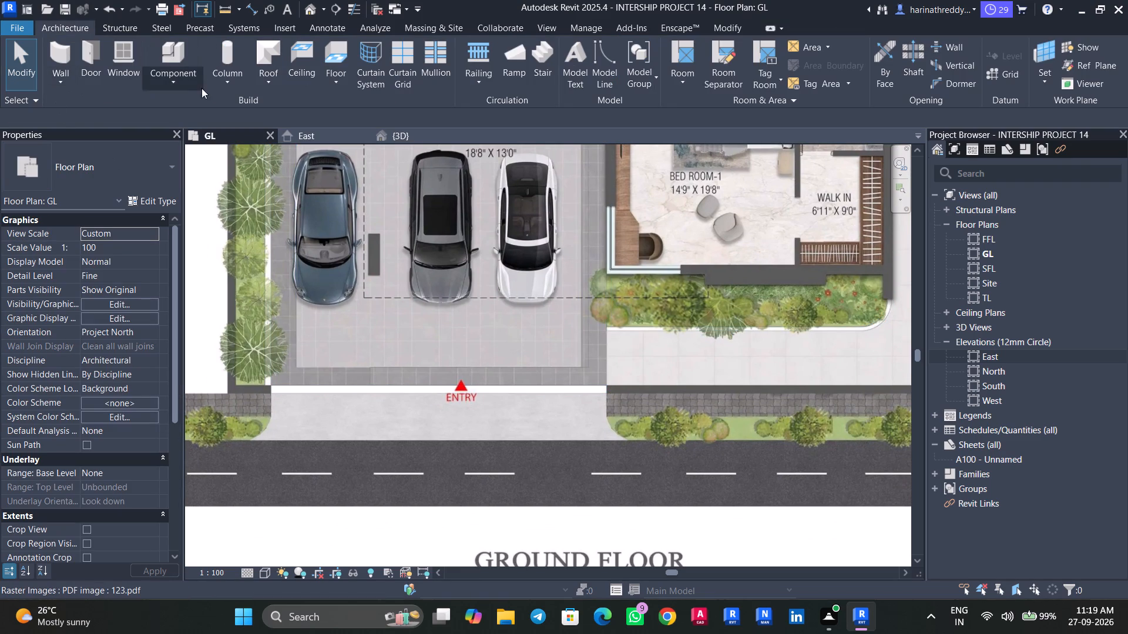
Start a new in-place model in the Generic Models category, keeping the suggested name.
click(183, 84)
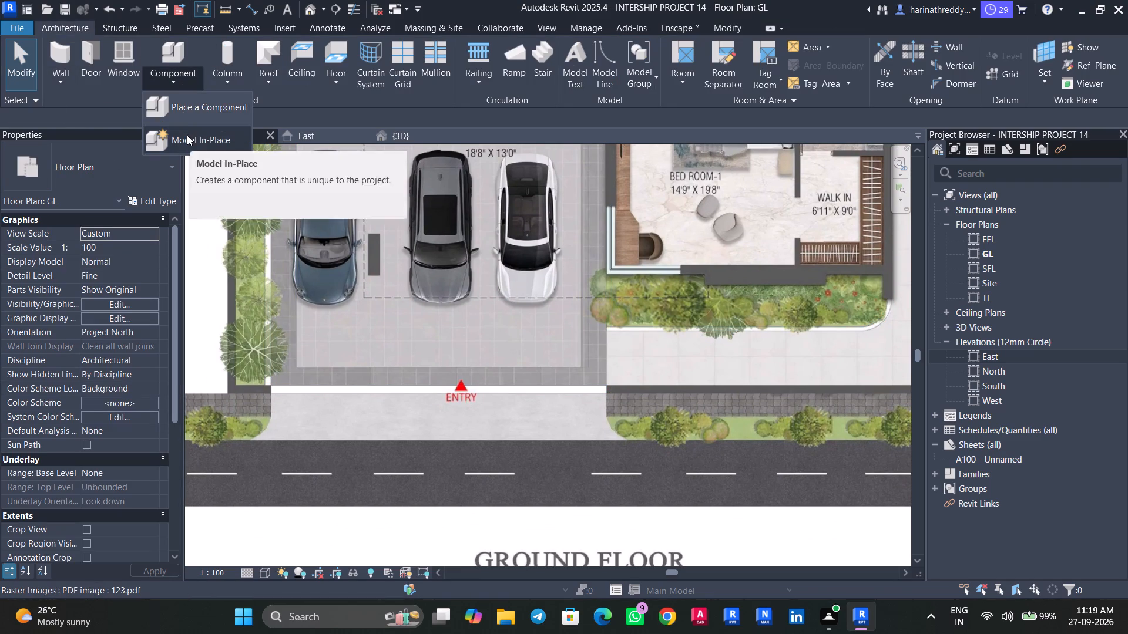
click(187, 135)
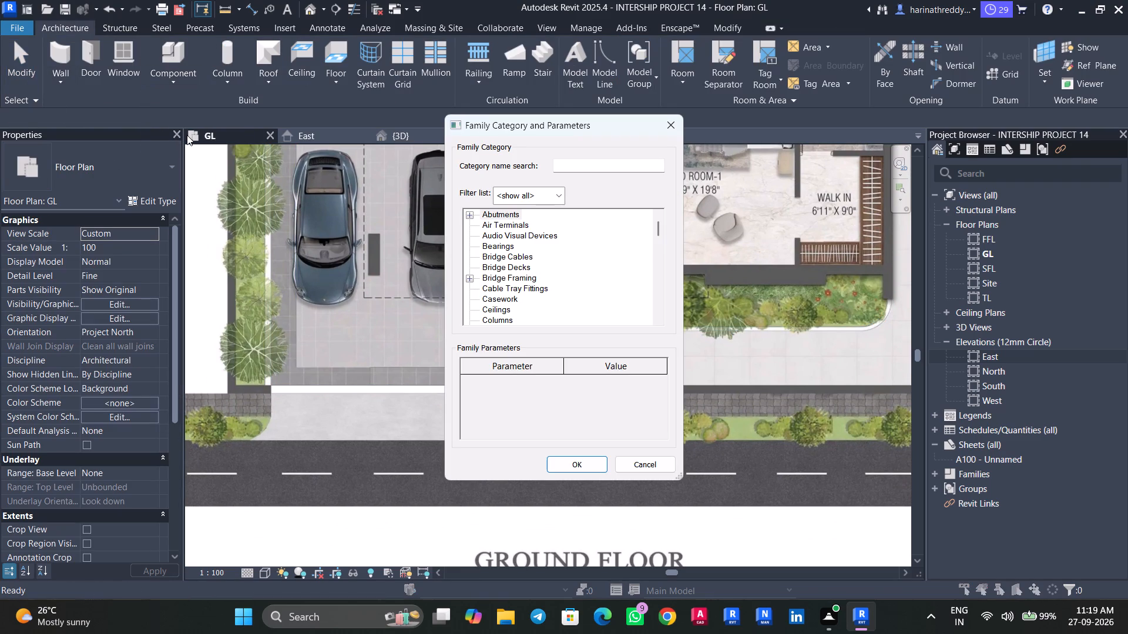
click(500, 276)
key(g)
scroll(493, 276, up, 1)
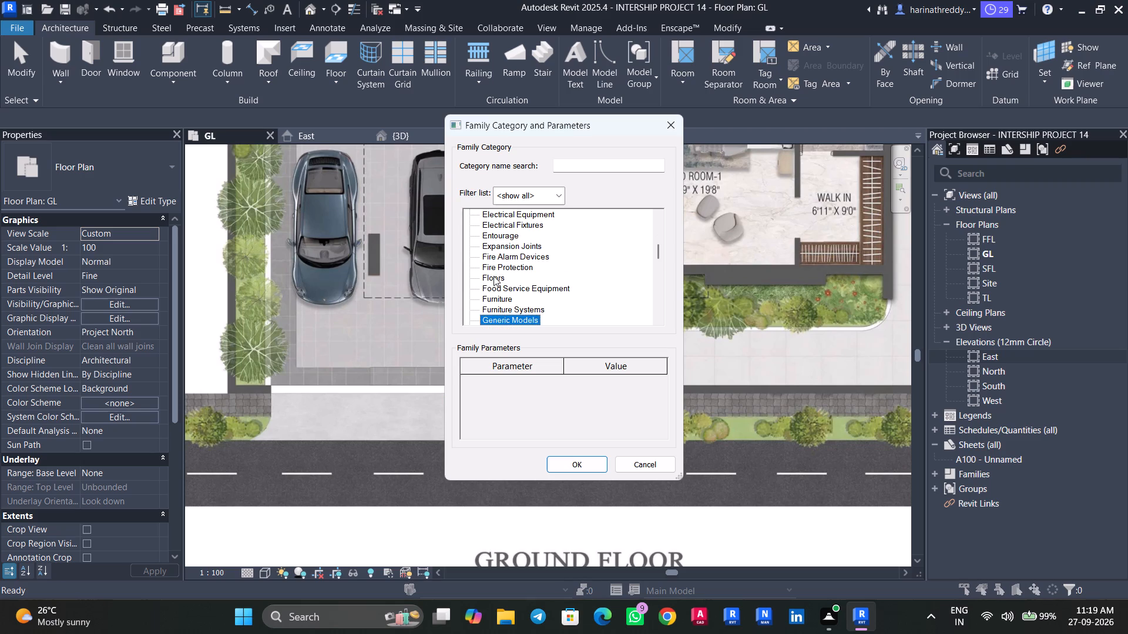
scroll(493, 276, down, 4)
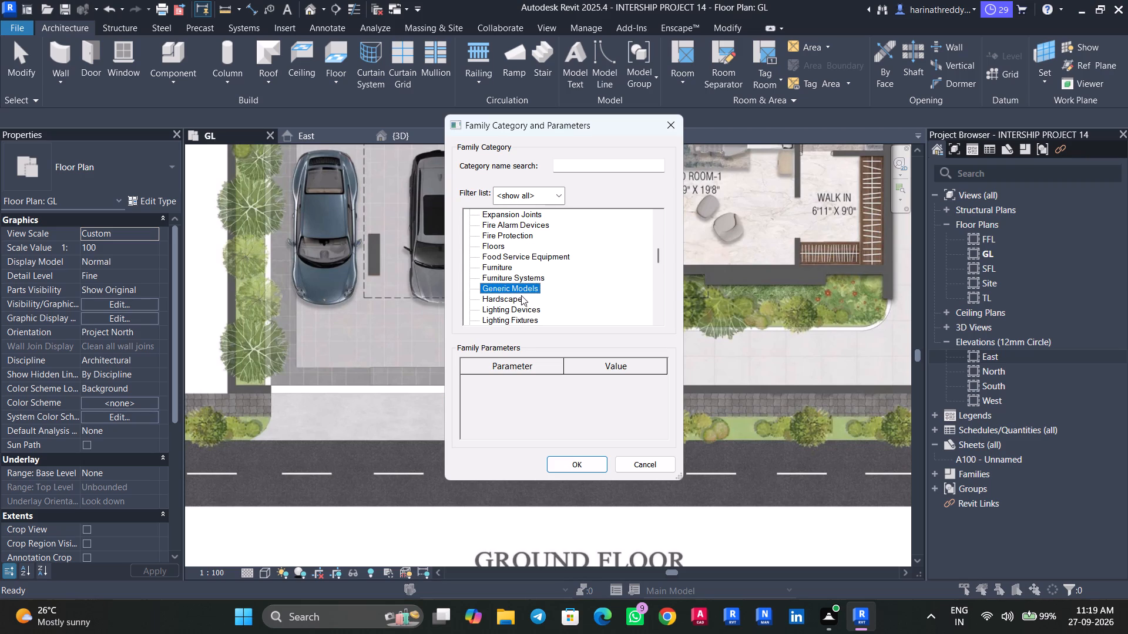
scroll(521, 295, up, 6)
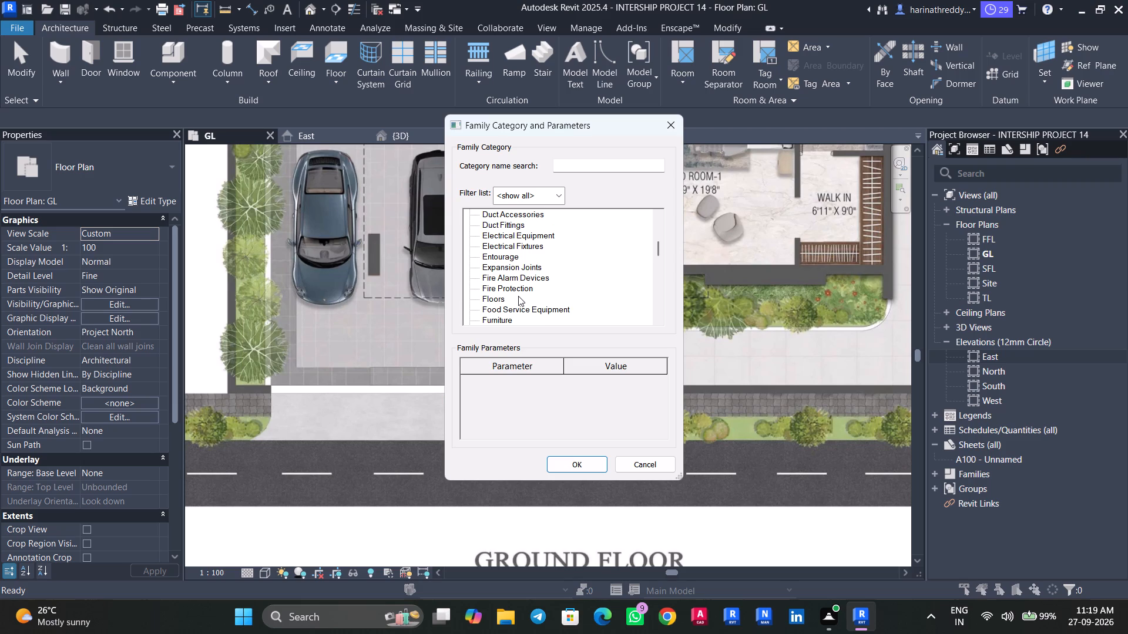
scroll(518, 296, up, 3)
scroll(518, 296, down, 12)
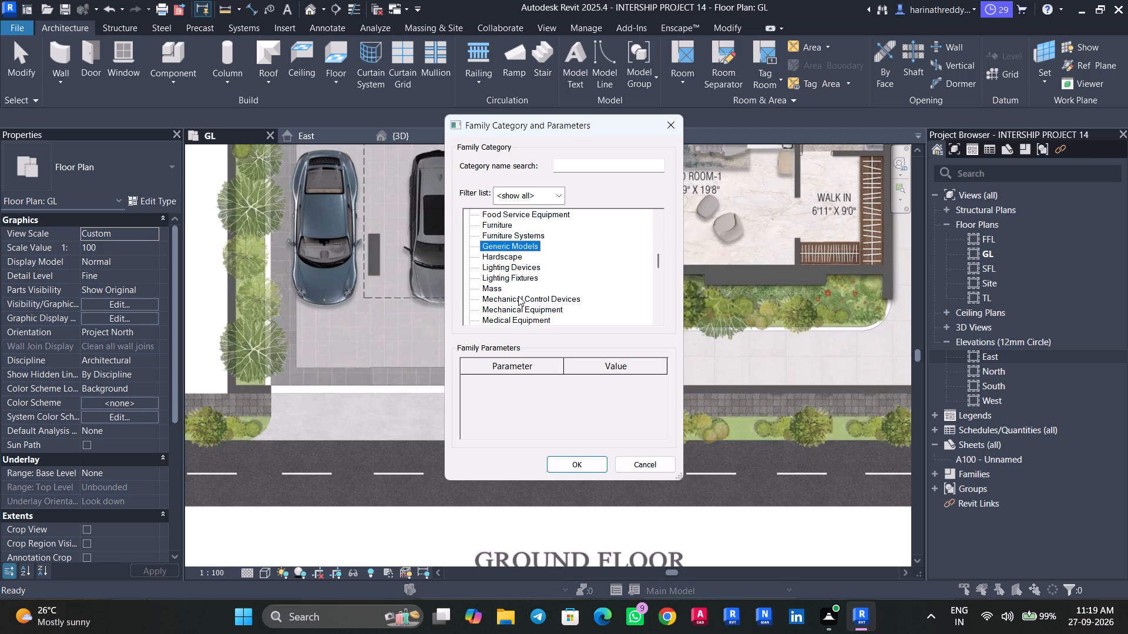
scroll(518, 296, down, 9)
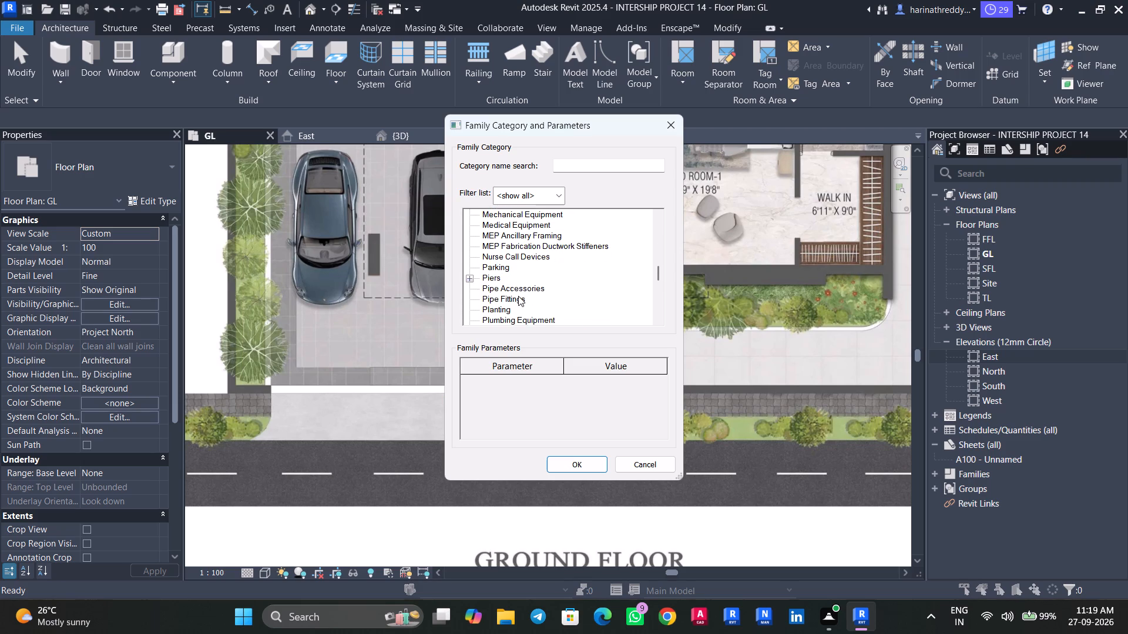
scroll(518, 296, down, 2)
scroll(518, 296, up, 12)
scroll(518, 296, down, 1)
scroll(518, 296, up, 2)
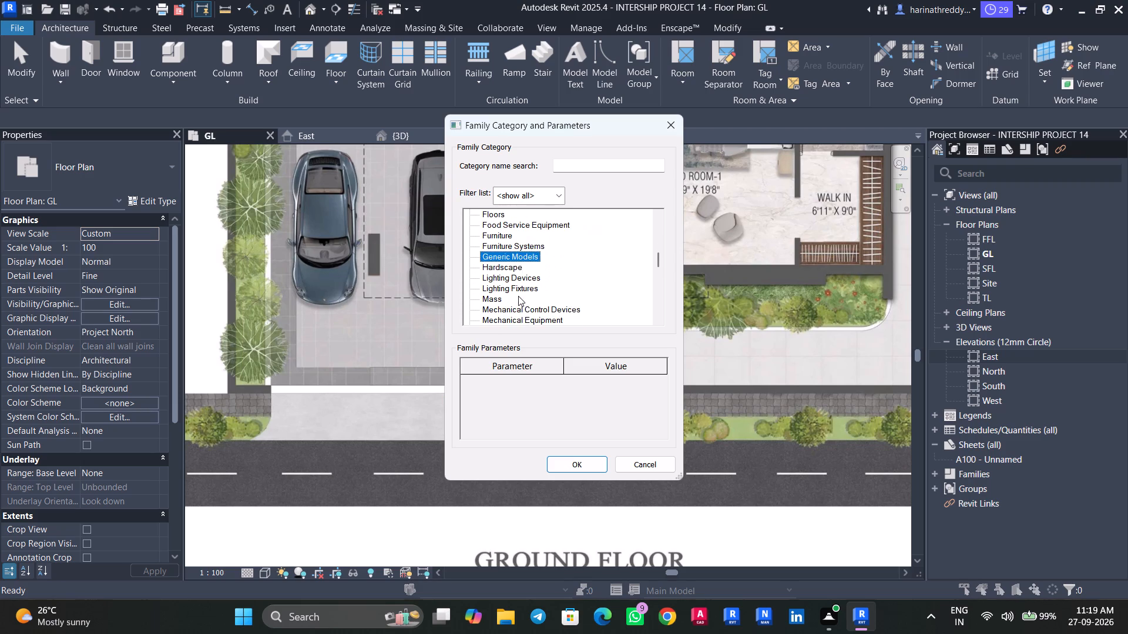
scroll(518, 296, up, 20)
scroll(518, 296, up, 7)
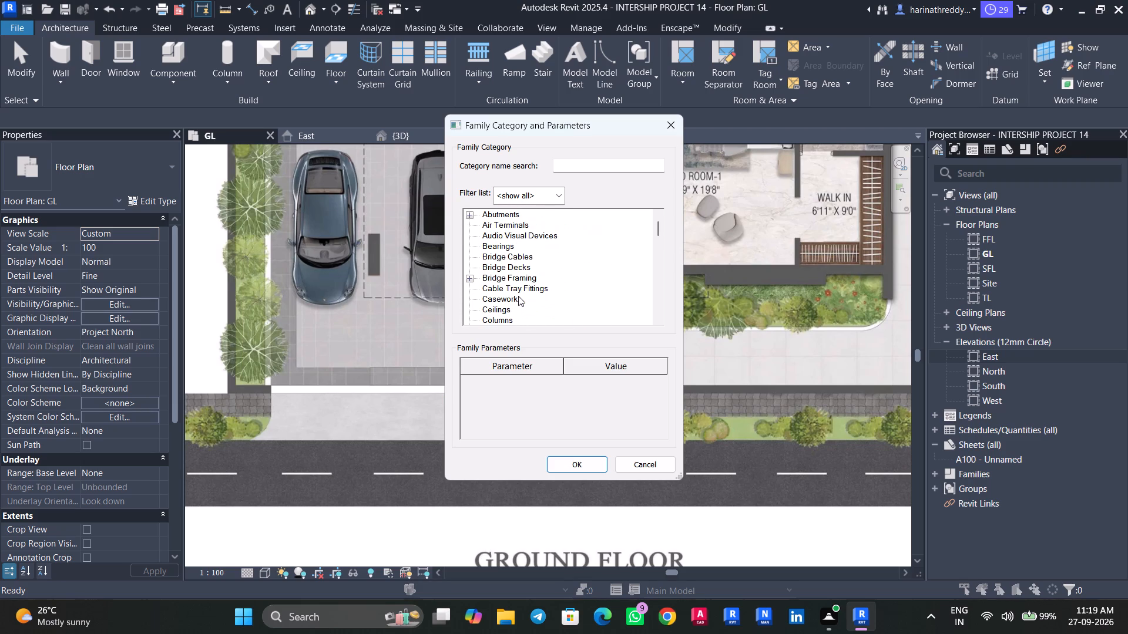
scroll(518, 296, up, 20)
scroll(518, 296, up, 1)
scroll(516, 297, down, 20)
scroll(516, 297, down, 8)
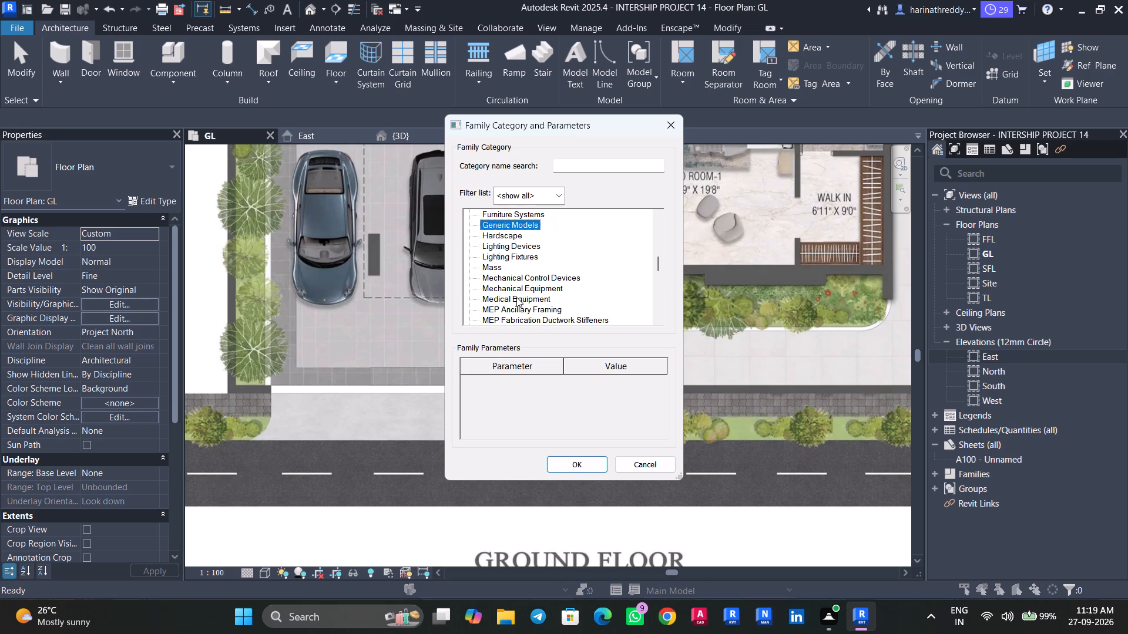
click(572, 461)
middle_drag(431, 456, 559, 421)
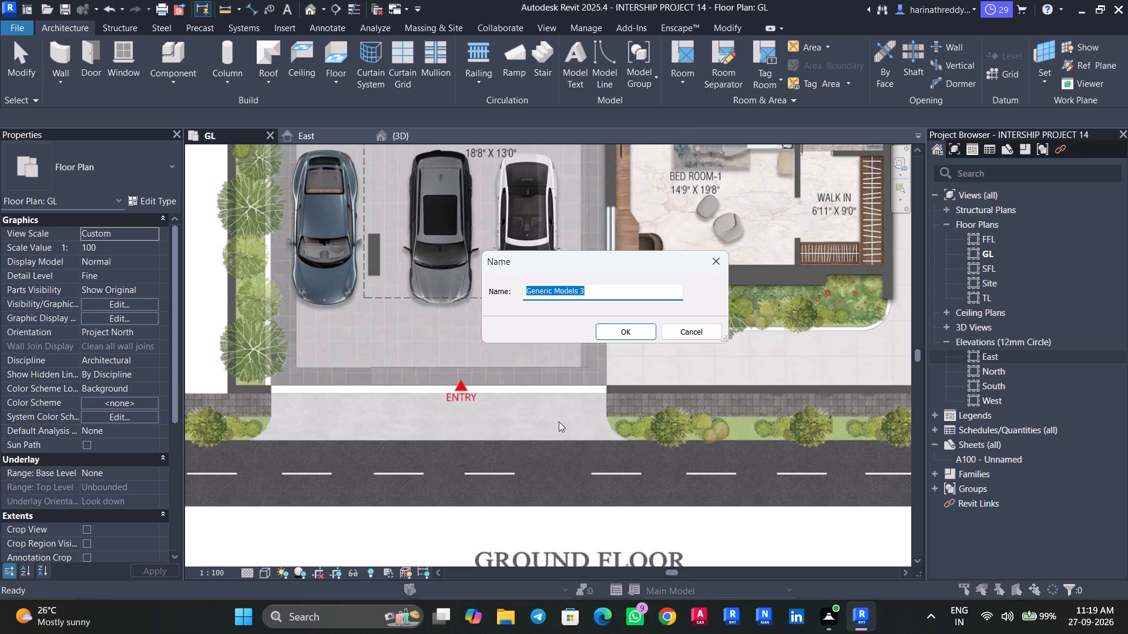
middle_drag(559, 421, 638, 387)
click(632, 332)
Start an extrusion and sketch a rectangle over the westernmost white lane dash on the road.
middle_drag(451, 413, 710, 351)
scroll(482, 427, up, 1)
scroll(482, 427, down, 2)
scroll(482, 427, up, 8)
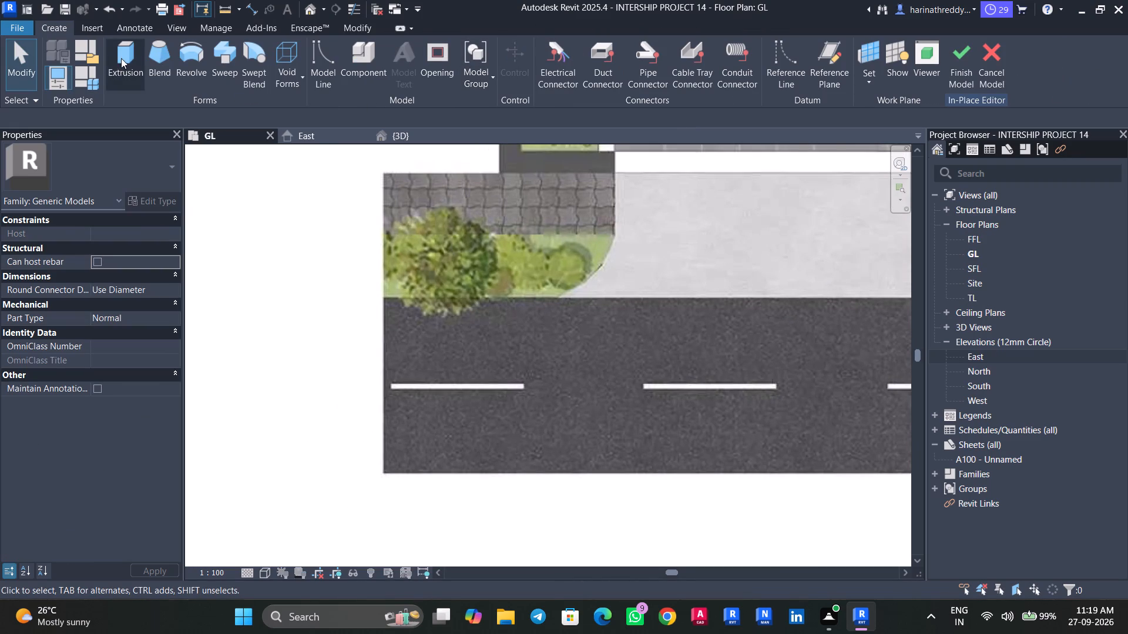
click(121, 58)
scroll(425, 402, up, 5)
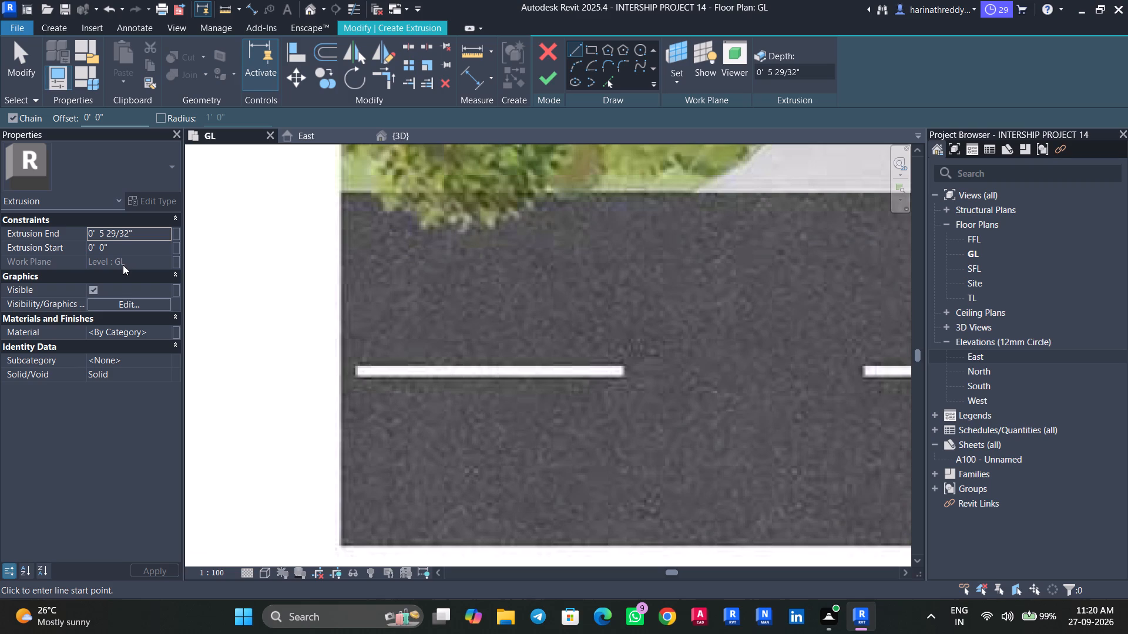
click(142, 234)
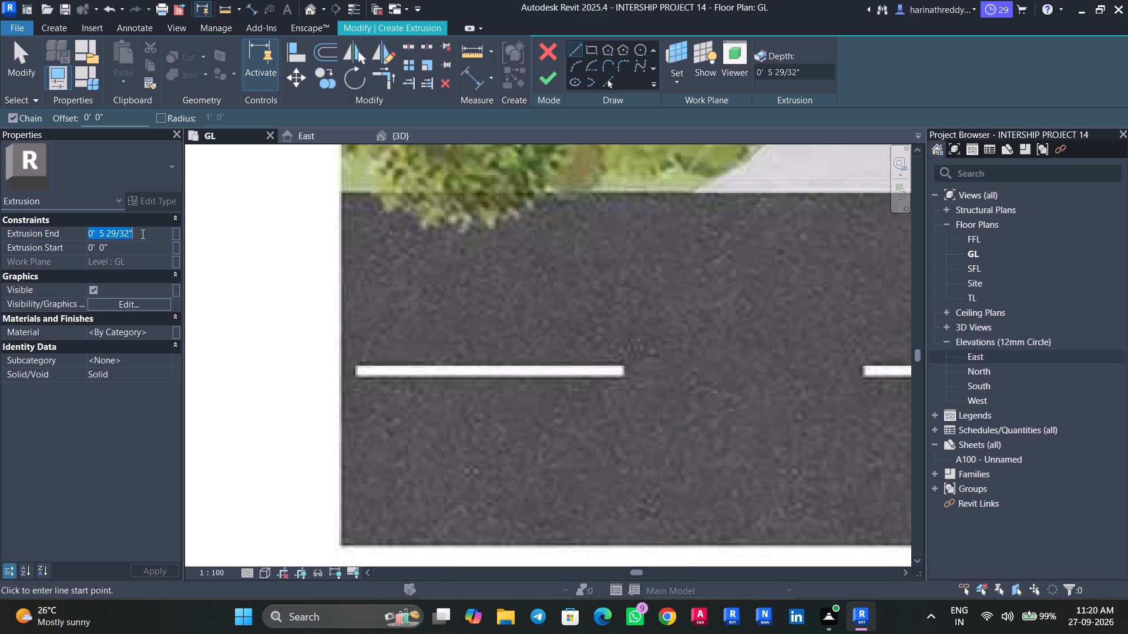
key(Escape)
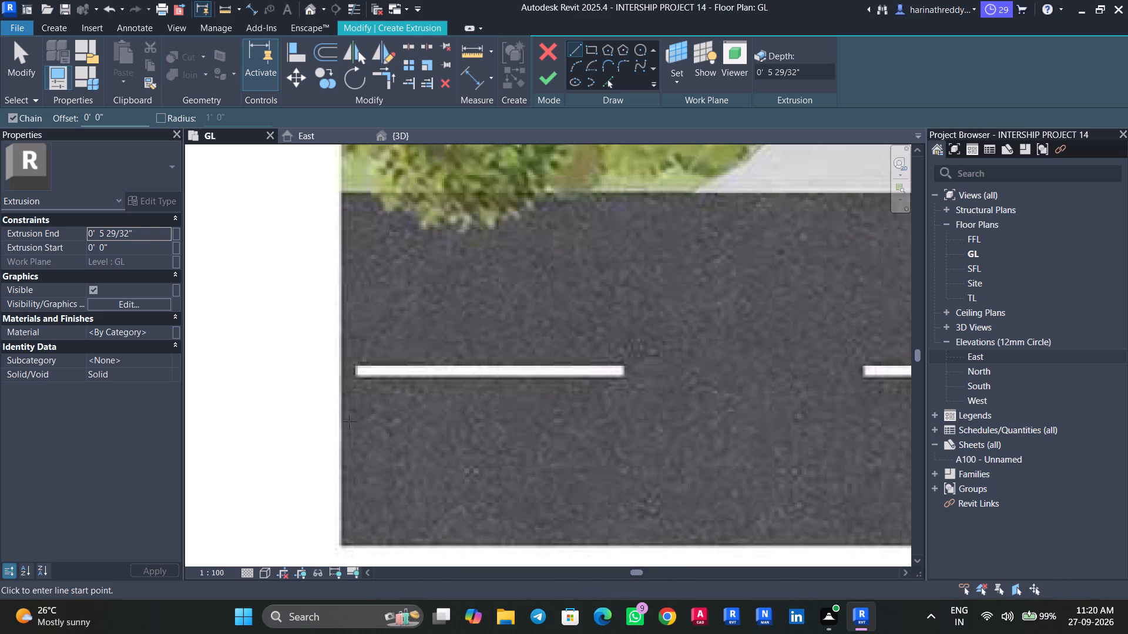
scroll(381, 381, up, 4)
click(590, 50)
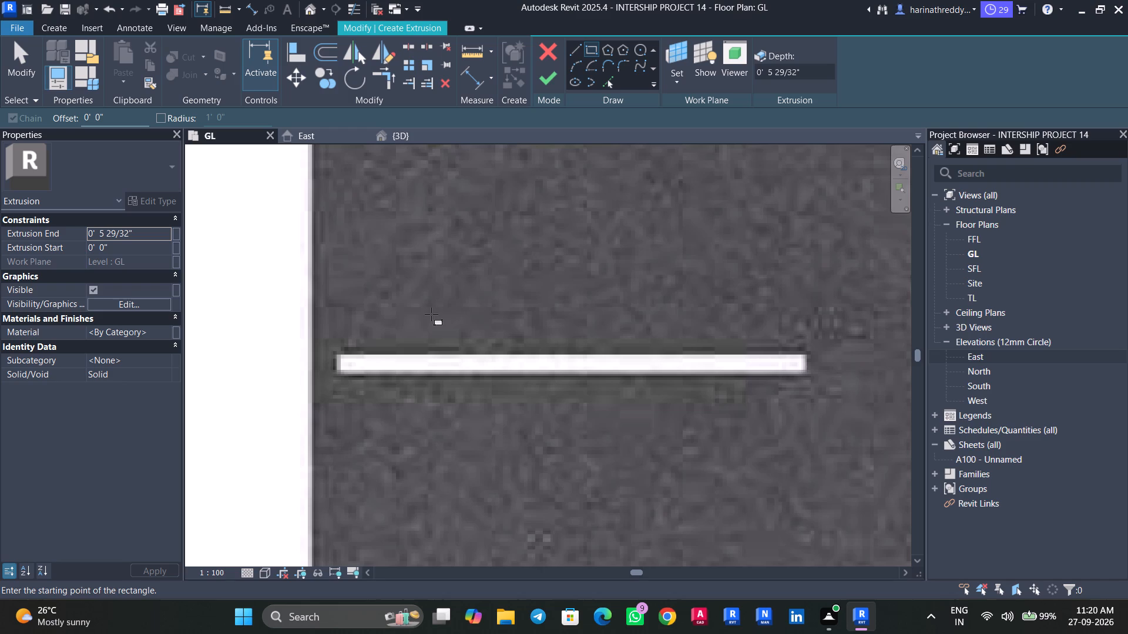
scroll(340, 356, up, 5)
click(333, 354)
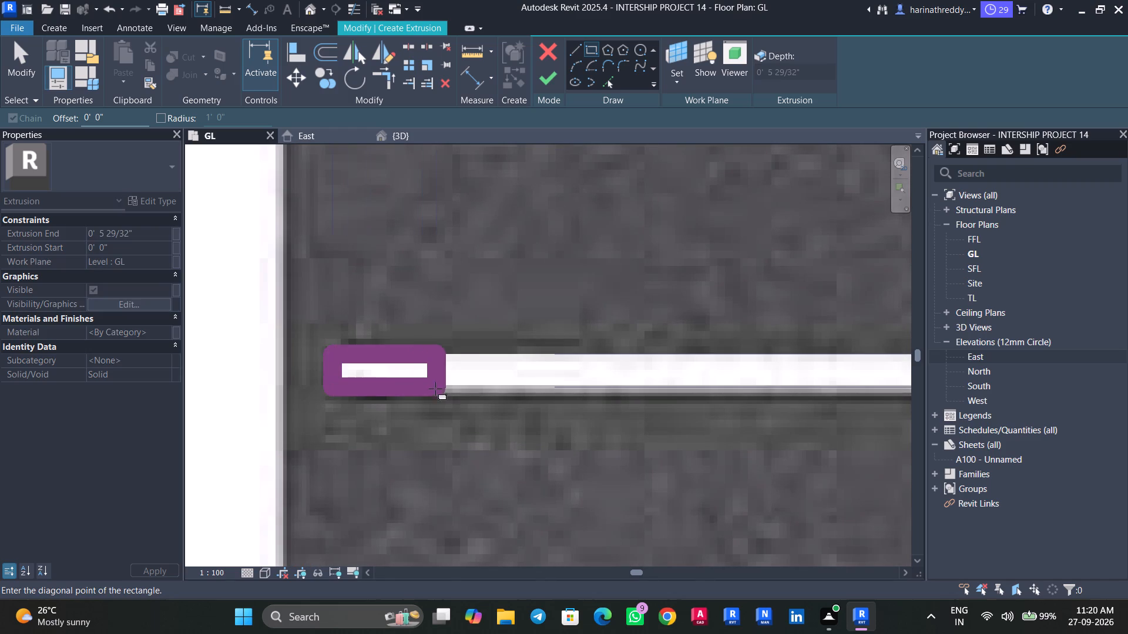
click(351, 13)
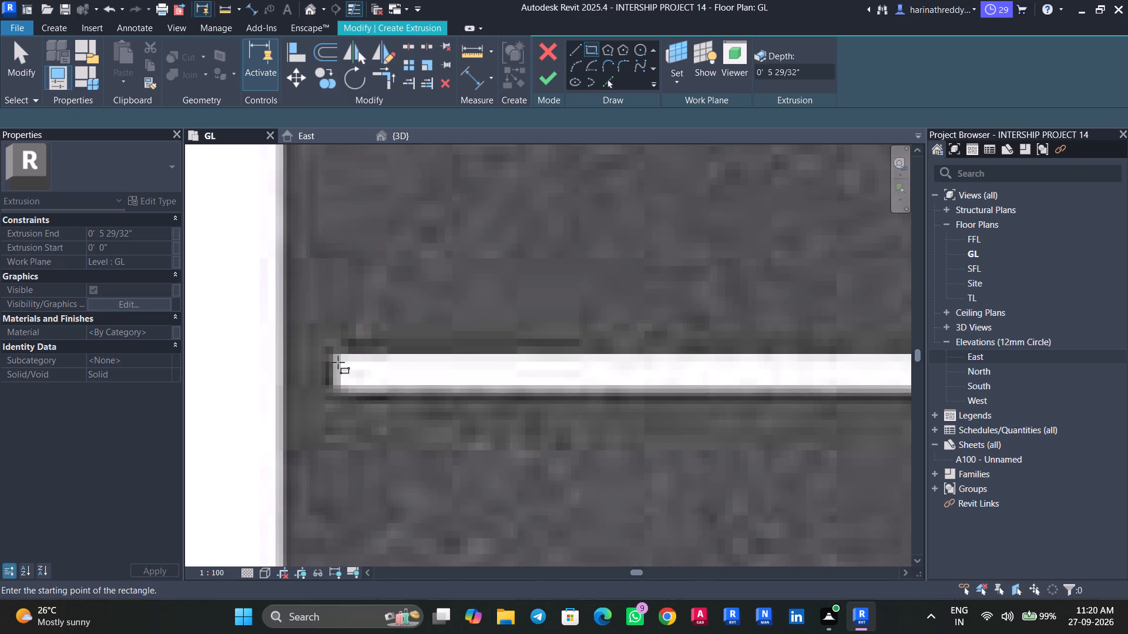
click(334, 354)
middle_drag(532, 393, 226, 393)
middle_drag(538, 390, 221, 390)
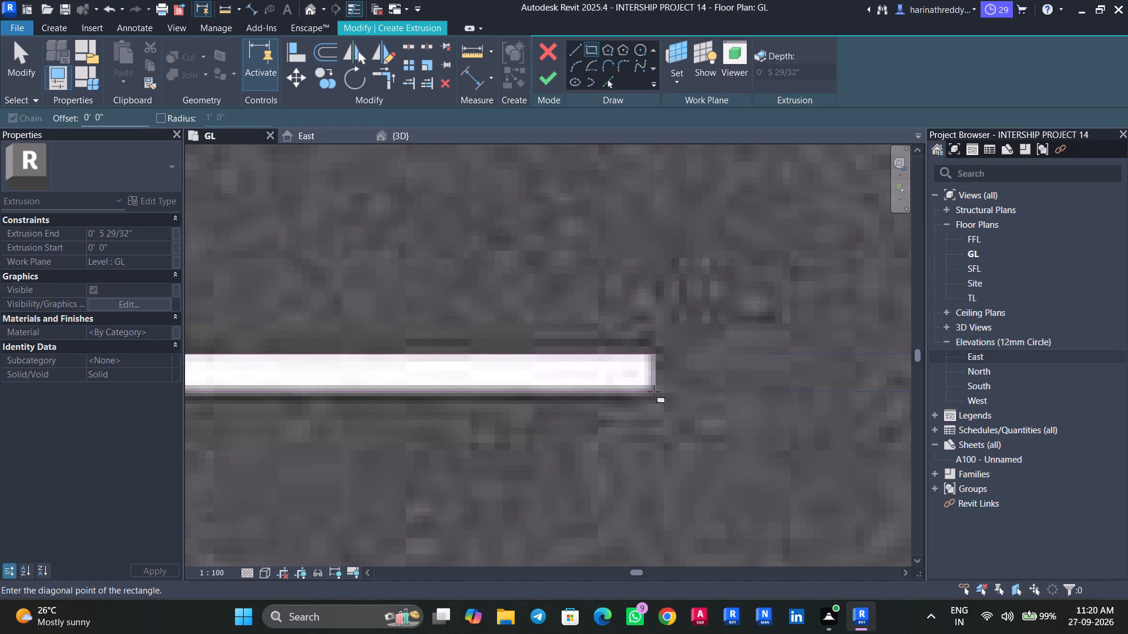
click(655, 392)
key(Escape)
key(Escape)
Sketch a rectangle tracing the second white lane dash from the road's west end in the extrusion profile.
scroll(563, 403, down, 1)
scroll(563, 403, up, 1)
scroll(563, 403, down, 2)
scroll(563, 403, up, 1)
scroll(563, 403, down, 2)
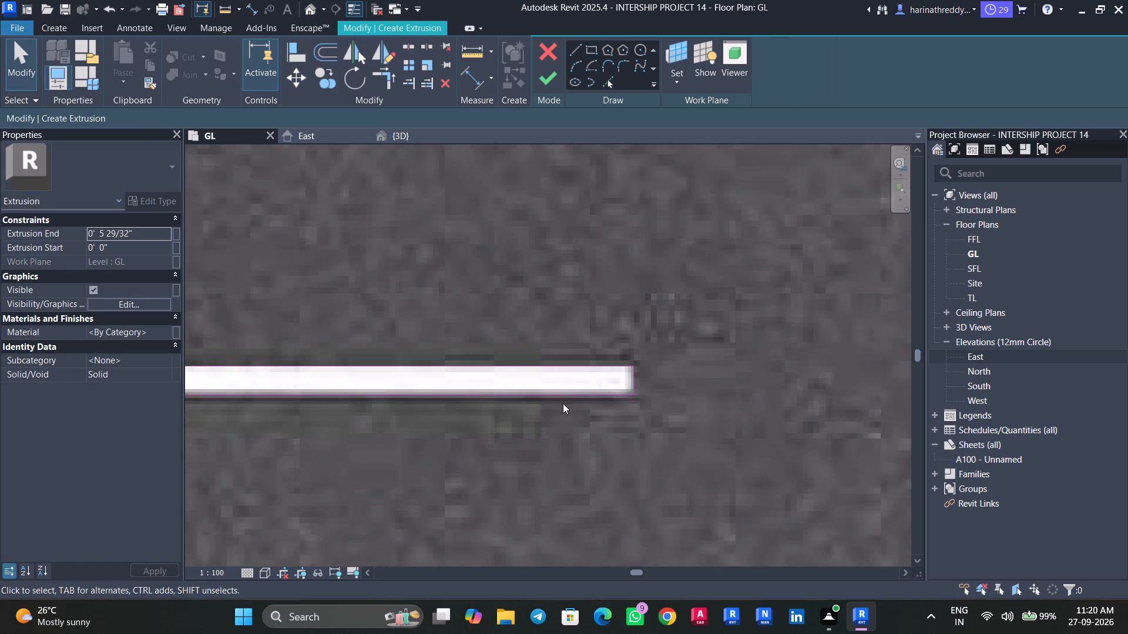
scroll(563, 403, down, 11)
middle_drag(634, 416, 414, 409)
scroll(554, 405, up, 1)
scroll(554, 404, down, 1)
scroll(553, 404, up, 2)
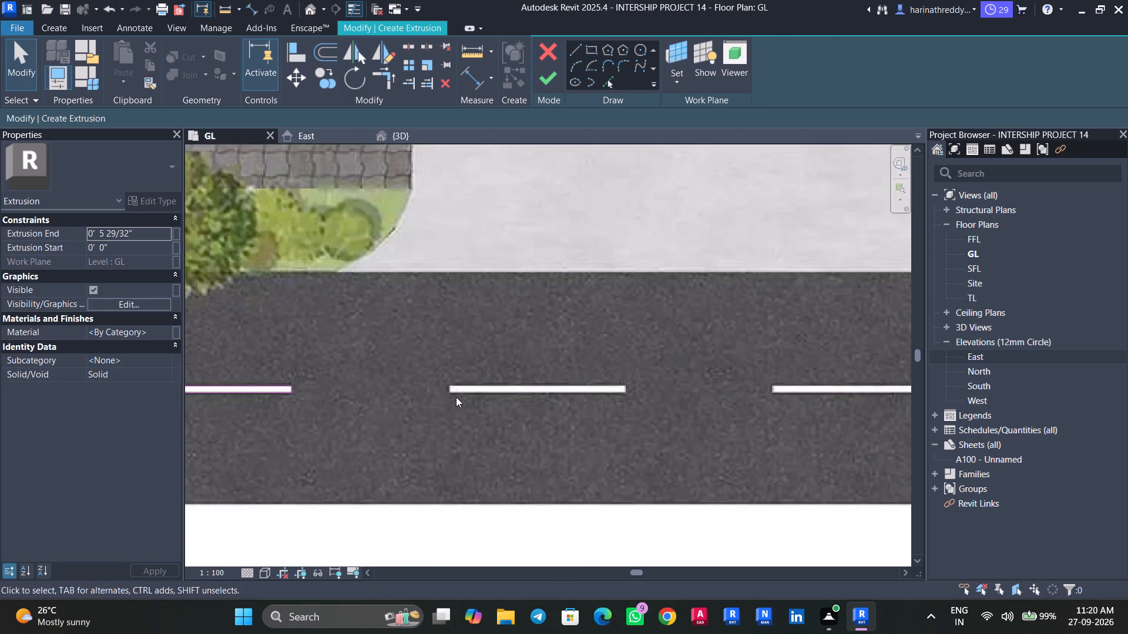
scroll(456, 397, up, 2)
scroll(440, 395, down, 1)
scroll(440, 395, up, 11)
click(593, 48)
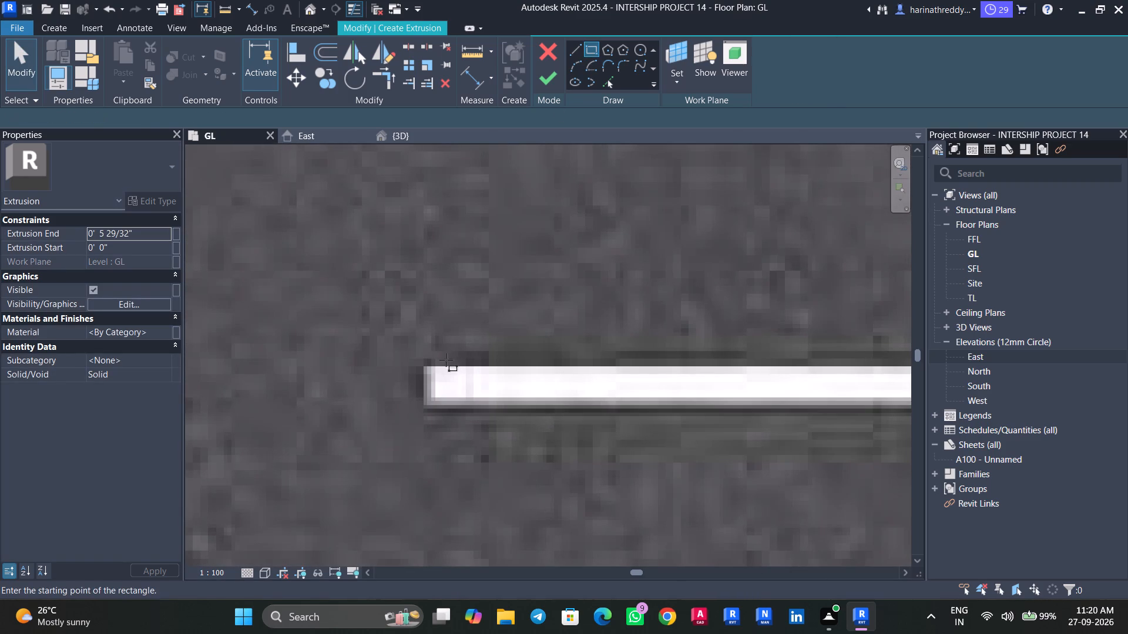
scroll(442, 361, up, 5)
click(408, 373)
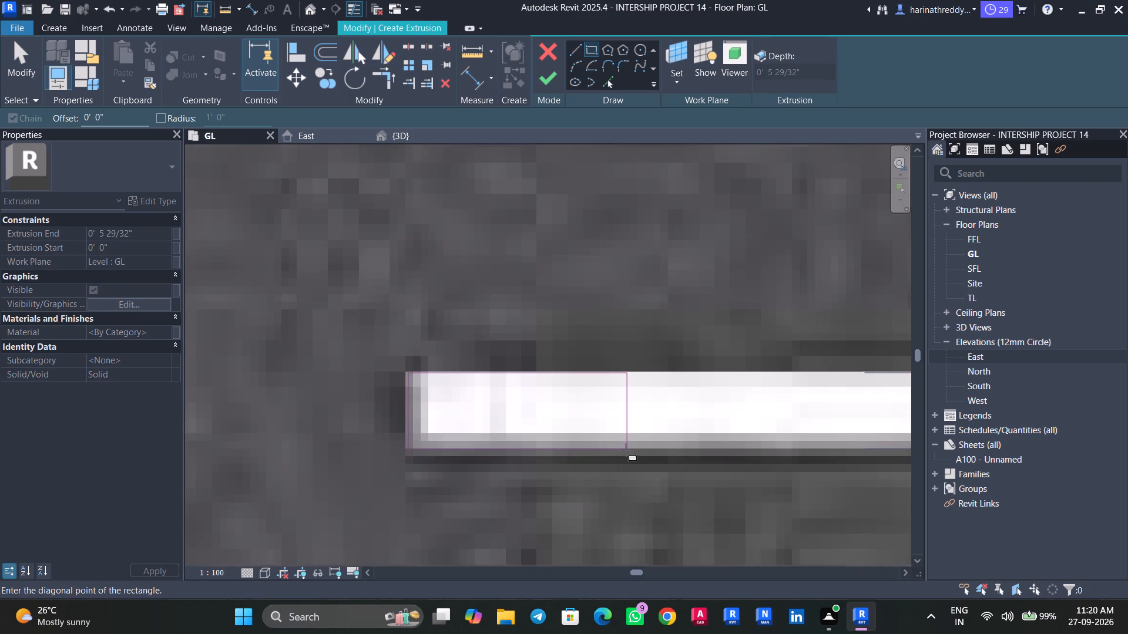
middle_drag(626, 450, 113, 414)
middle_drag(619, 414, 45, 414)
middle_drag(649, 413, 90, 413)
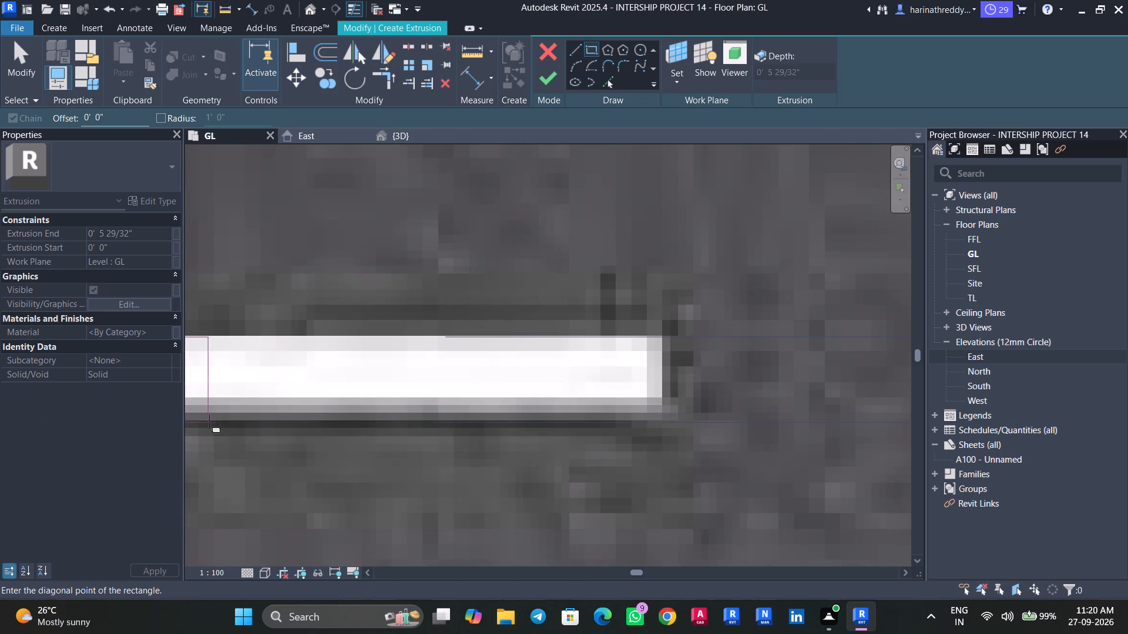
click(664, 414)
key(Escape)
Sketch a rectangle tracing the third white lane dash from the road's west end in the same extrusion profile.
scroll(529, 447, down, 1)
scroll(529, 447, up, 1)
scroll(529, 448, down, 7)
scroll(529, 449, up, 1)
scroll(529, 449, down, 1)
scroll(529, 450, up, 1)
scroll(529, 450, down, 4)
scroll(529, 450, up, 2)
scroll(529, 450, down, 1)
middle_drag(599, 474, 197, 455)
scroll(555, 446, down, 4)
middle_drag(558, 445, 304, 434)
scroll(350, 432, up, 4)
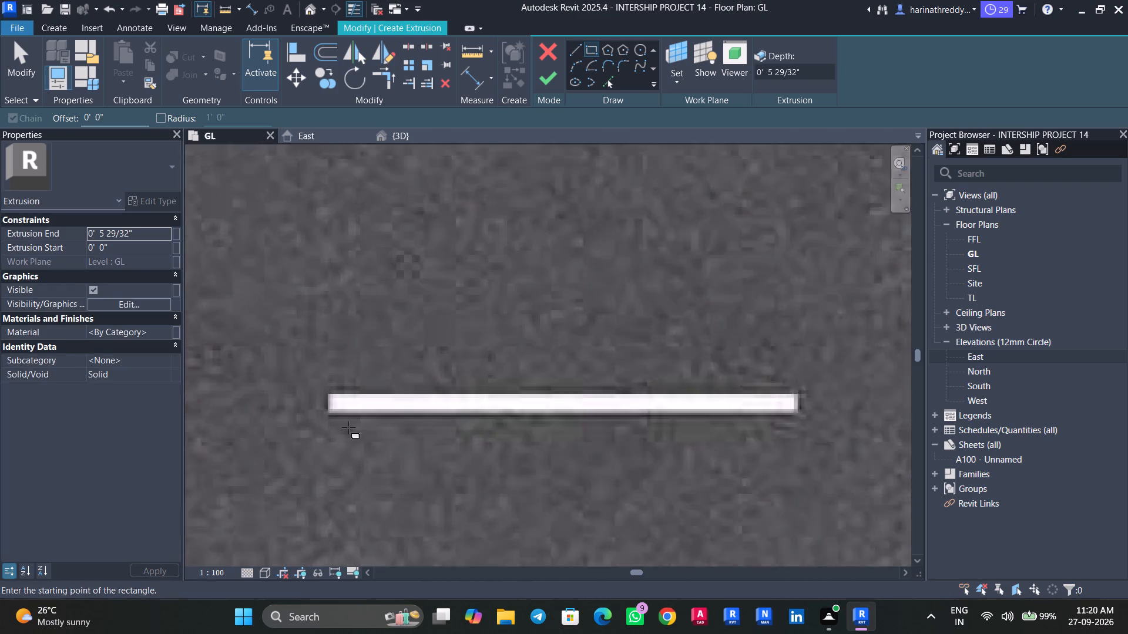
scroll(348, 427, up, 1)
click(322, 381)
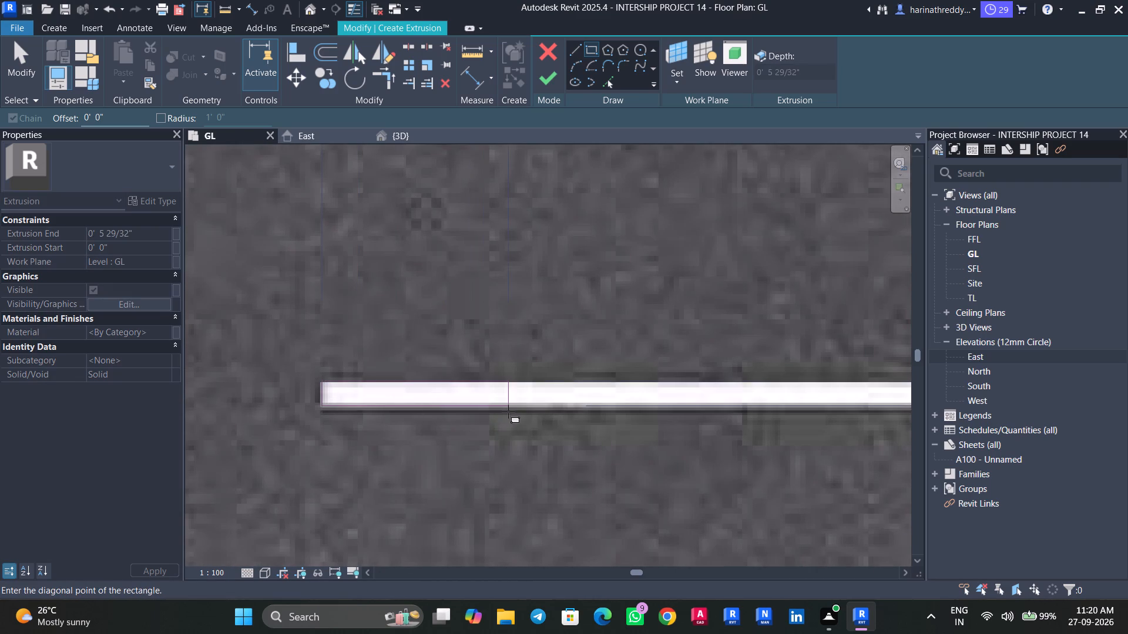
middle_drag(508, 412, 222, 413)
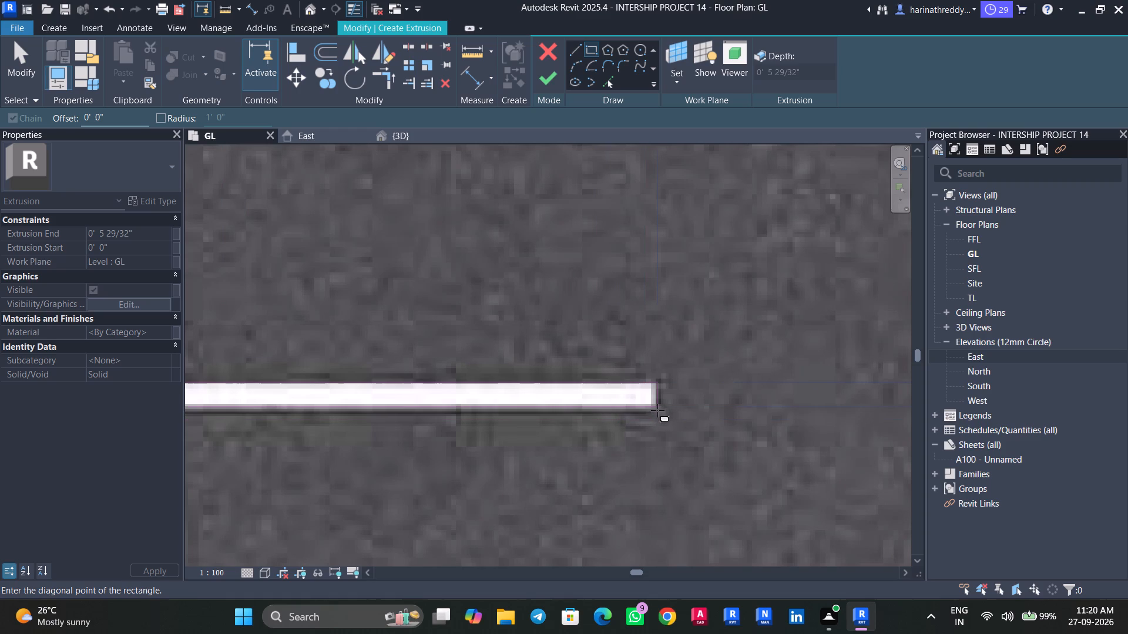
click(657, 410)
key(Escape)
key(Escape)
Sketch a rectangle about 2 1/4" wide tracing the fourth white lane dash from the road's west end.
middle_drag(670, 451, 619, 450)
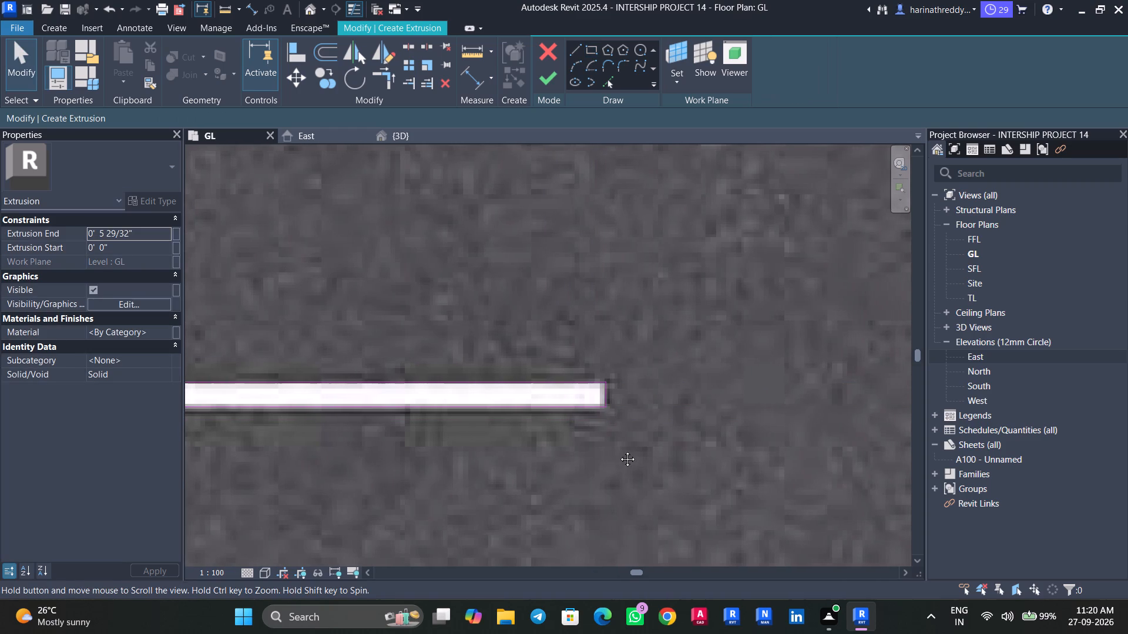
middle_drag(619, 450, 135, 449)
middle_drag(663, 416, 417, 415)
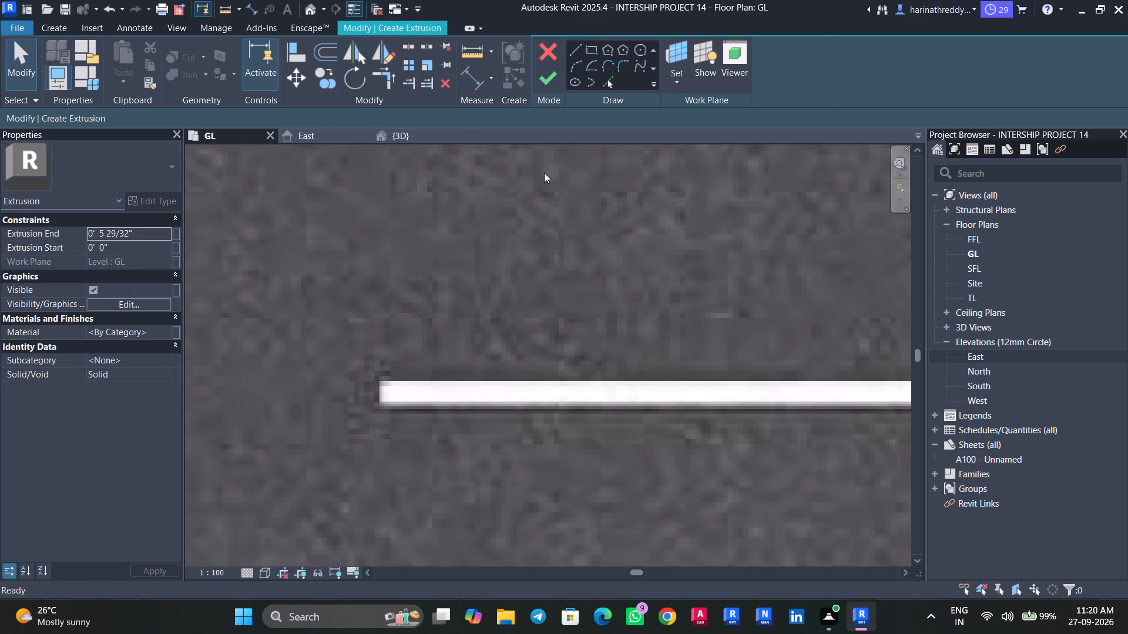
click(588, 55)
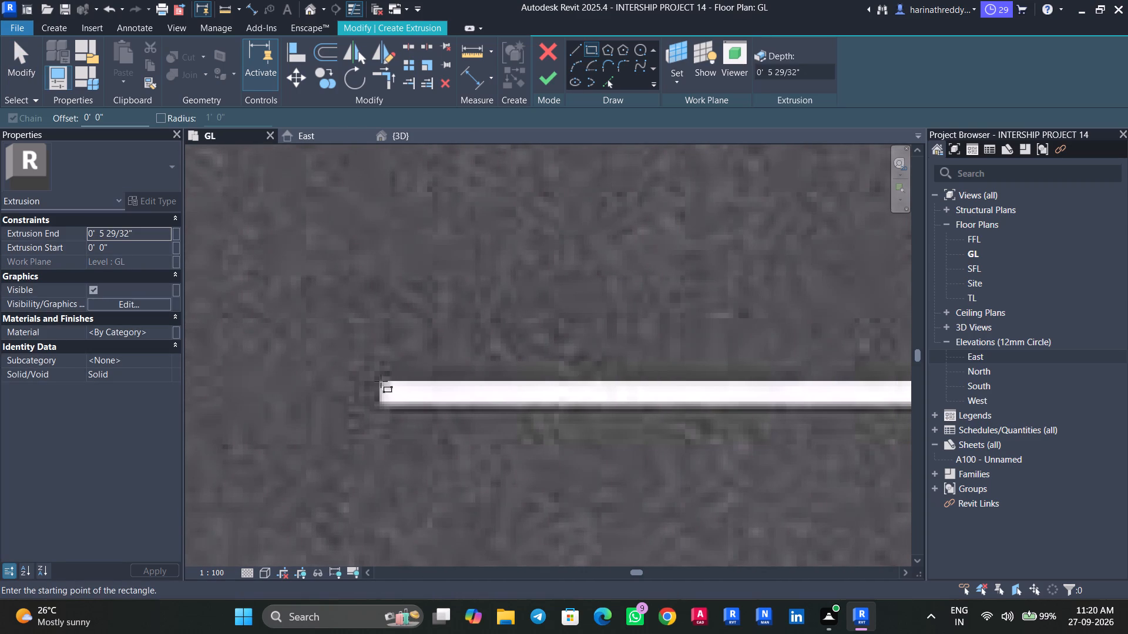
click(381, 380)
middle_drag(493, 399, 186, 410)
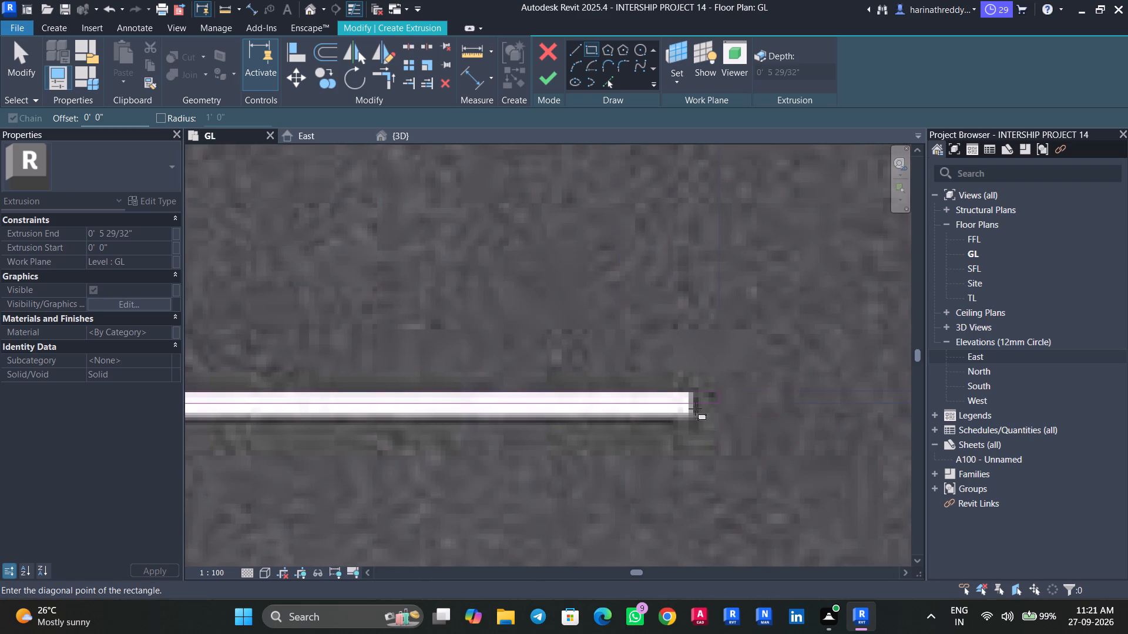
scroll(697, 419, up, 4)
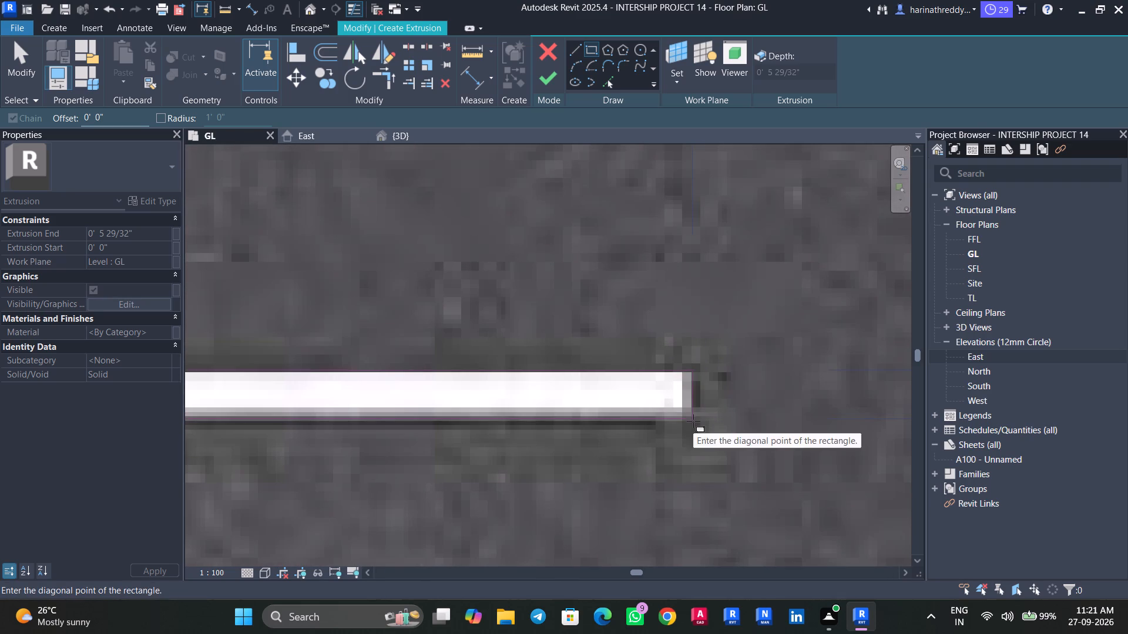
click(693, 421)
Sketch a rectangle tracing the fifth white lane dash from the road's west end in the same extrusion profile.
middle_drag(741, 437, 359, 413)
scroll(365, 416, down, 5)
middle_drag(572, 434, 549, 428)
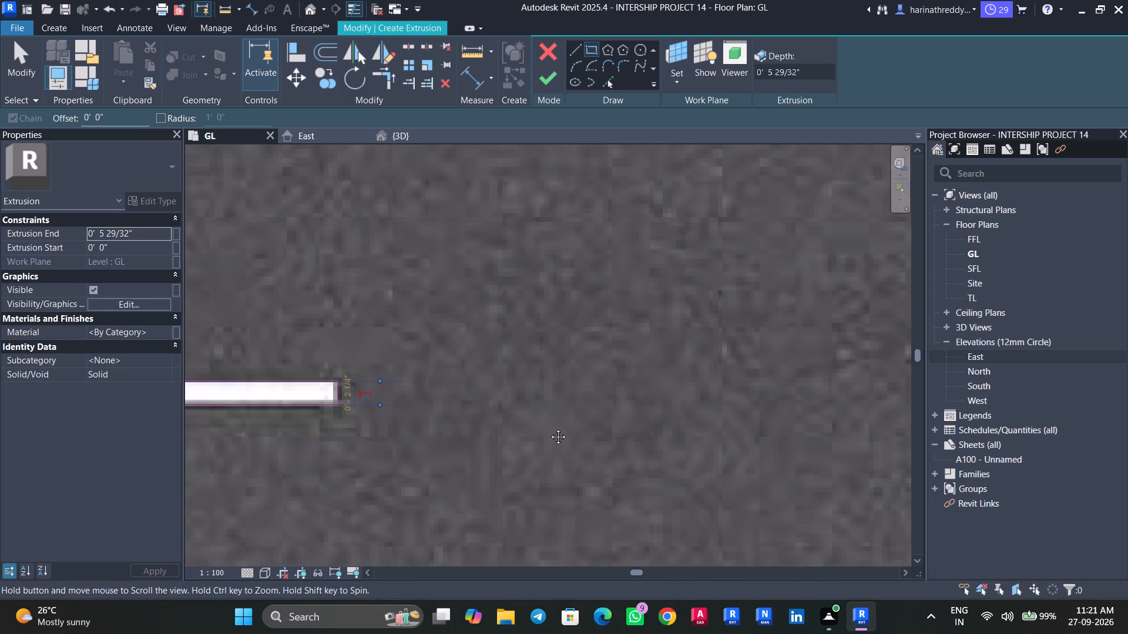
middle_drag(549, 428, 285, 418)
scroll(391, 421, down, 8)
middle_drag(492, 430, 296, 409)
scroll(341, 373, up, 1)
scroll(344, 374, down, 1)
scroll(348, 375, up, 6)
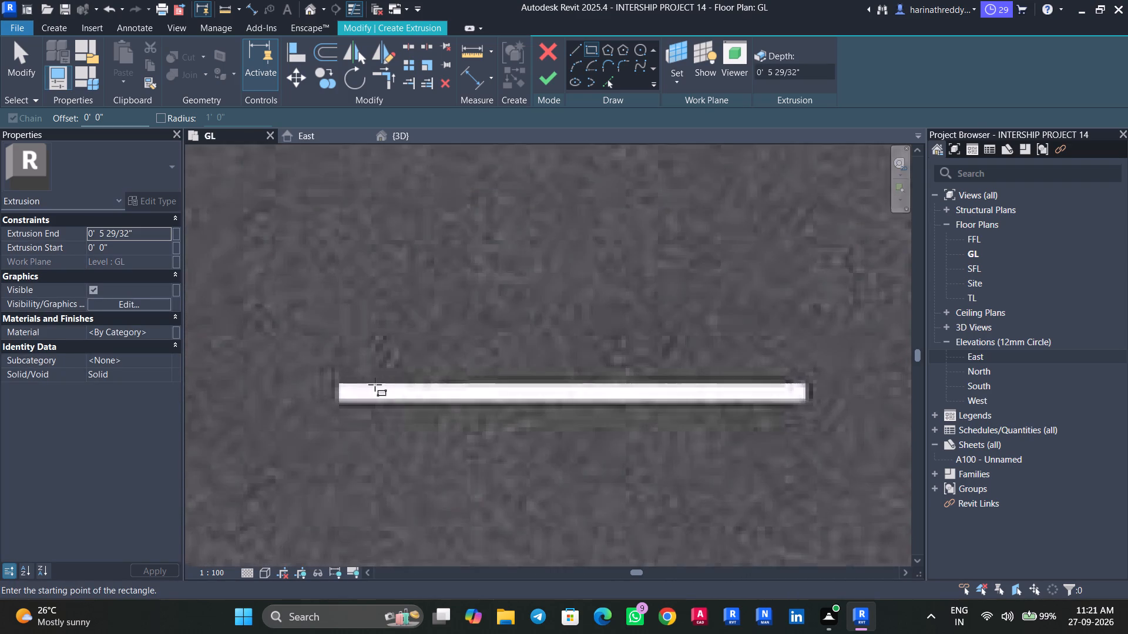
scroll(375, 385, up, 11)
click(385, 355)
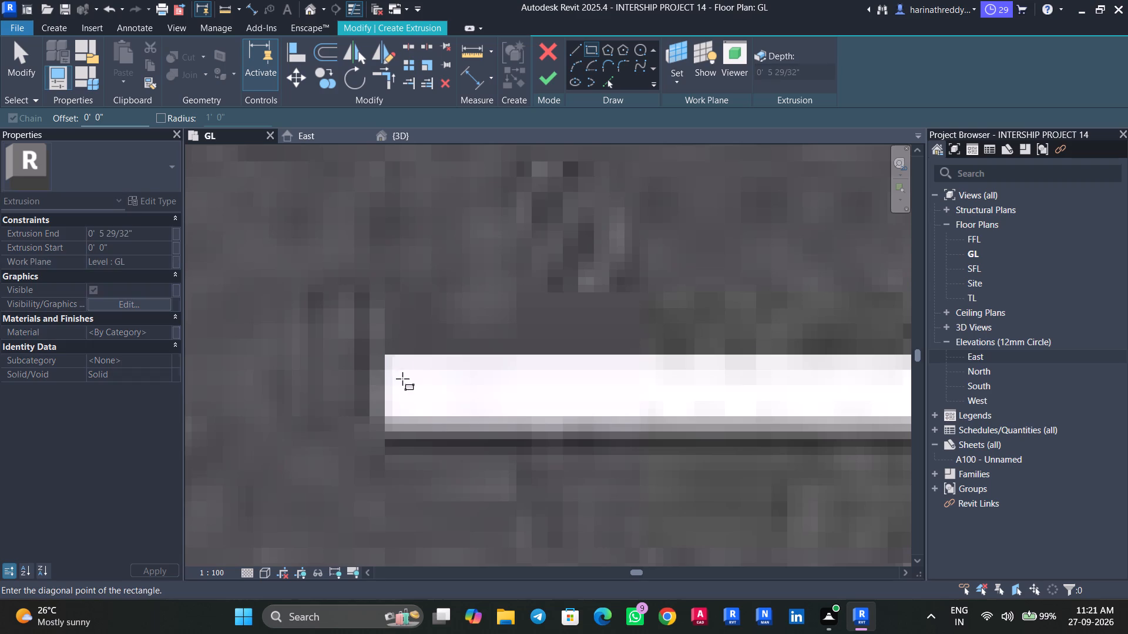
middle_drag(531, 416, 82, 322)
middle_drag(536, 342, 61, 348)
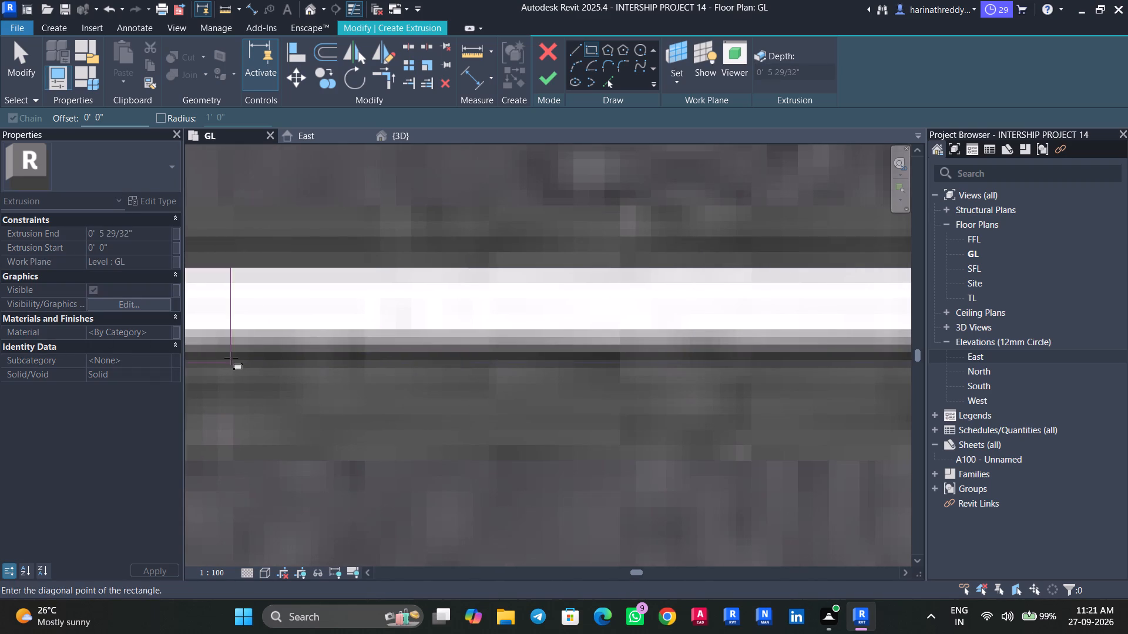
middle_drag(532, 363, 195, 363)
middle_drag(582, 363, 254, 362)
middle_drag(601, 355, 350, 358)
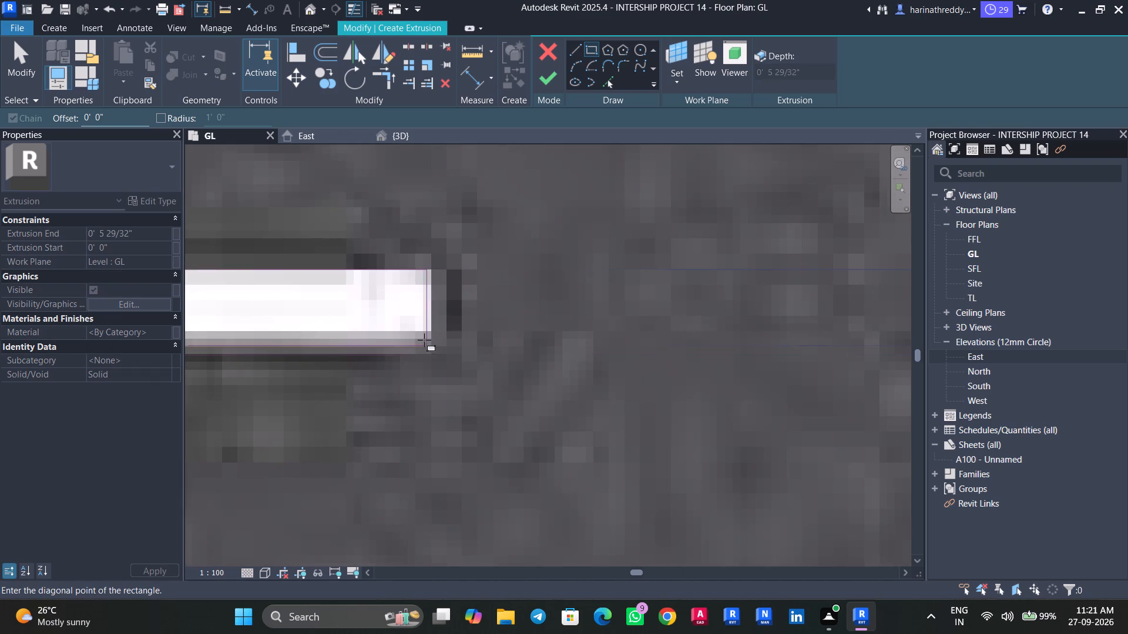
scroll(434, 356, up, 3)
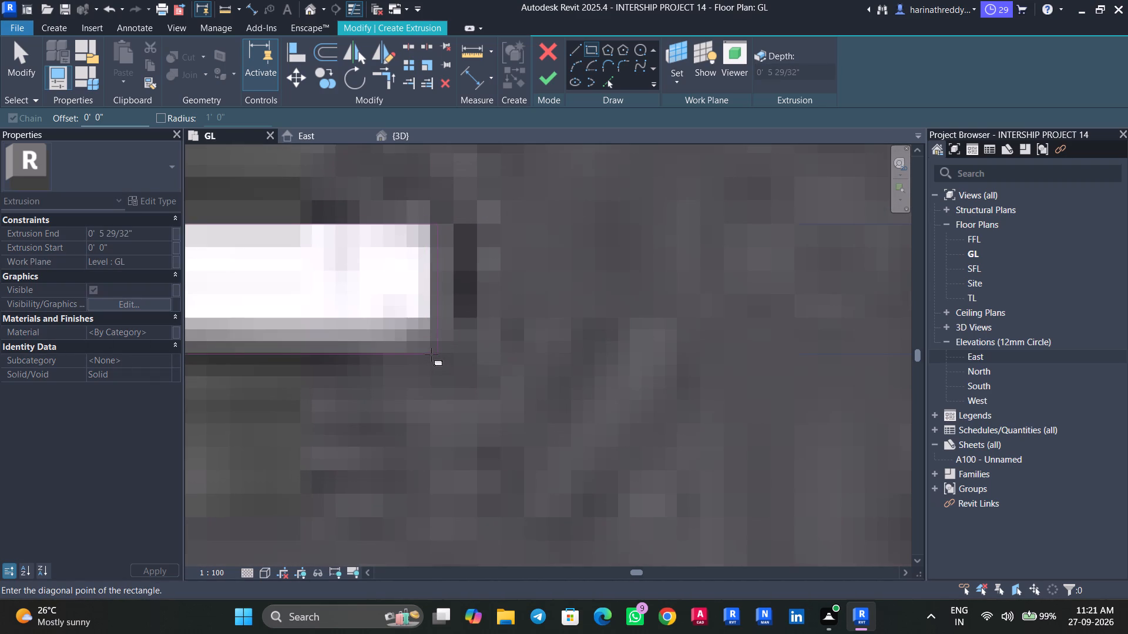
scroll(431, 356, up, 4)
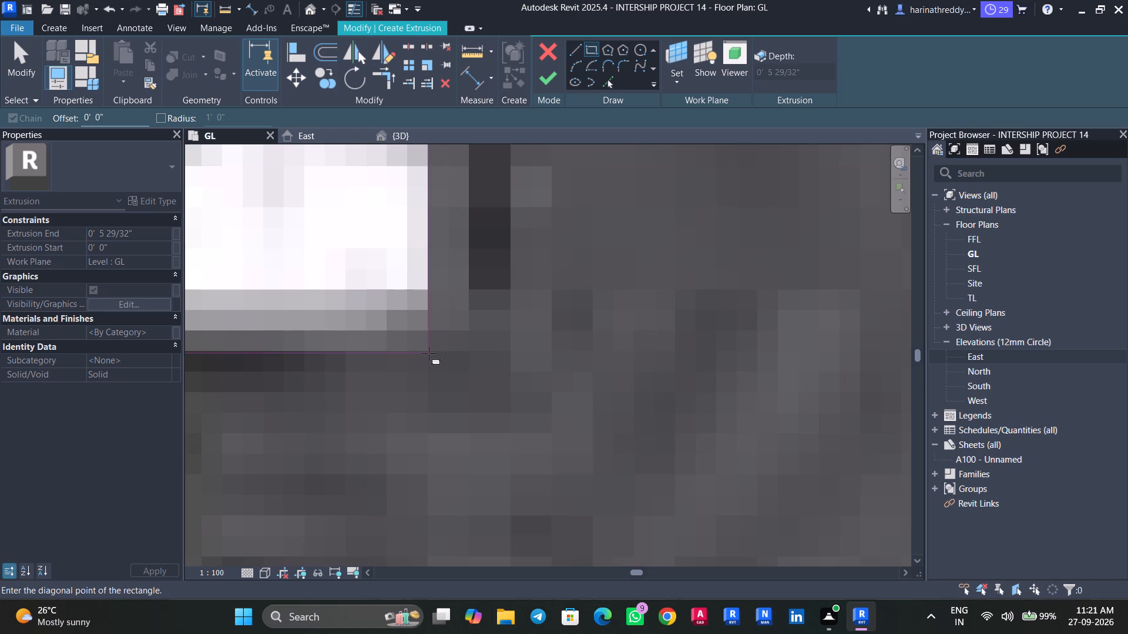
click(429, 353)
Turn off thin line display and sketch a rectangle about 2 1/4" wide tracing the sixth lane dash from the west end.
scroll(427, 371, down, 14)
scroll(426, 372, up, 1)
scroll(426, 372, down, 4)
scroll(426, 372, up, 1)
scroll(426, 372, down, 7)
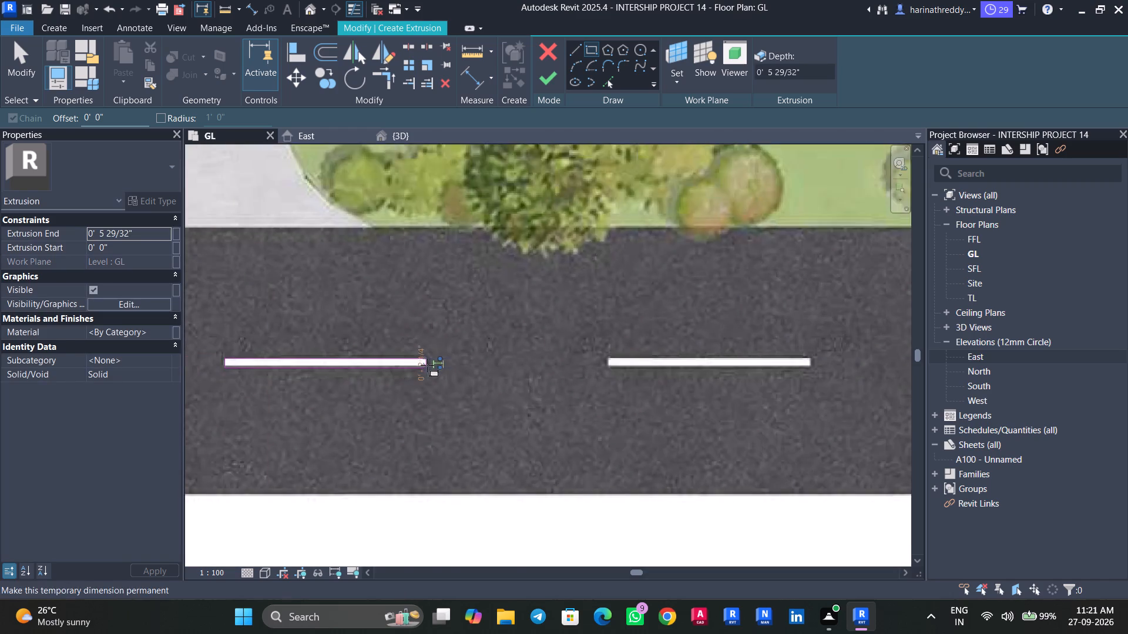
scroll(427, 365, down, 5)
middle_drag(552, 386, 290, 386)
scroll(281, 369, up, 11)
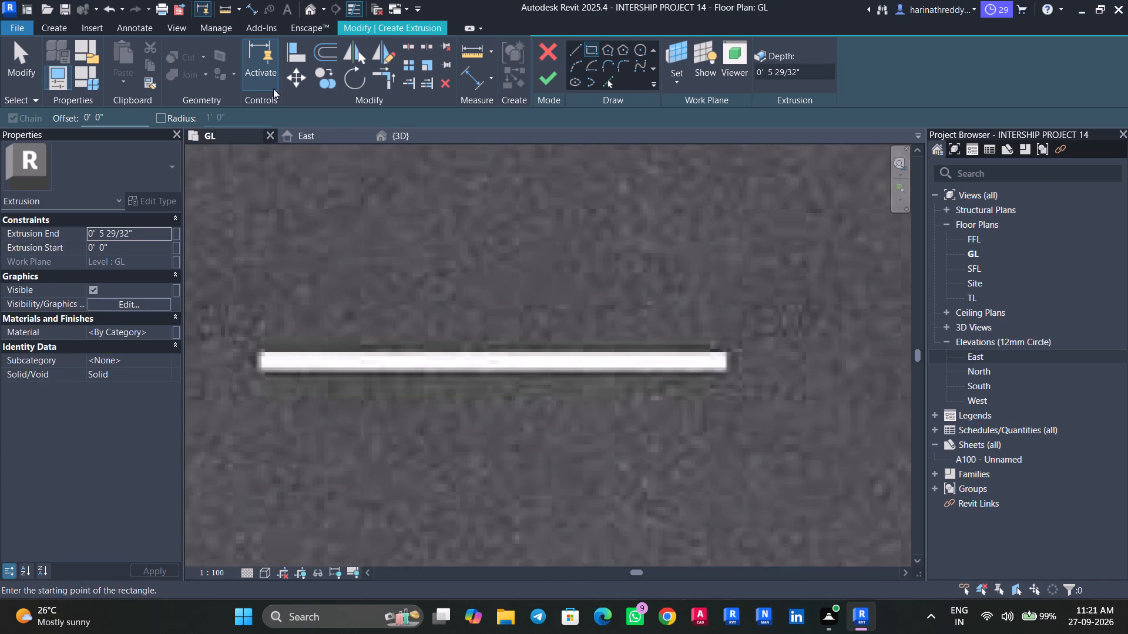
click(350, 10)
scroll(255, 355, up, 3)
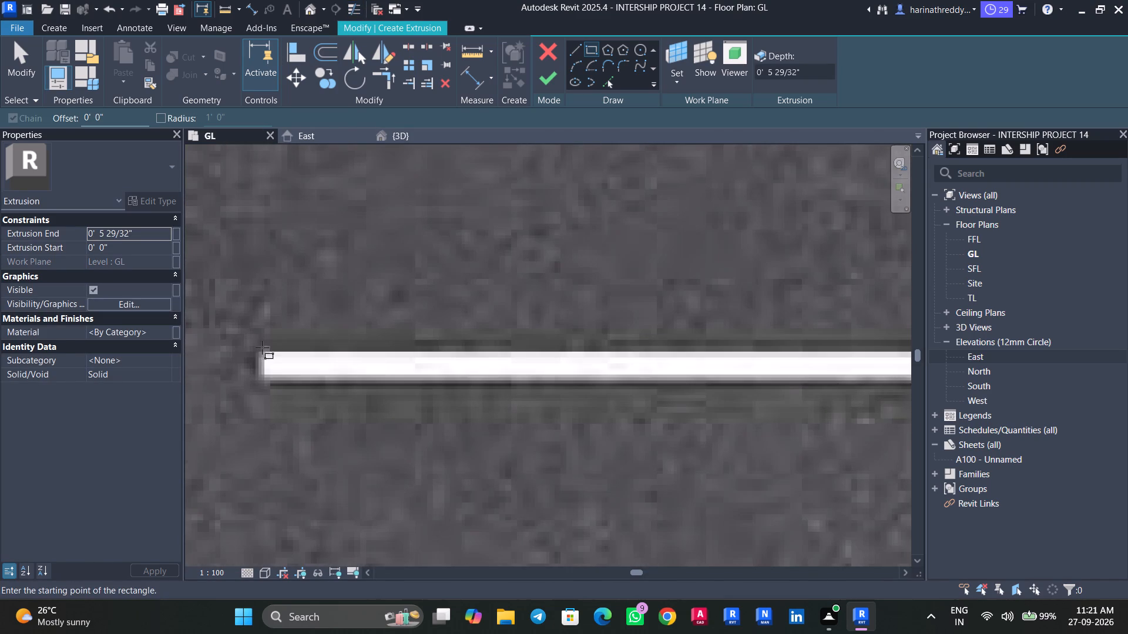
click(263, 349)
middle_drag(428, 381, 210, 377)
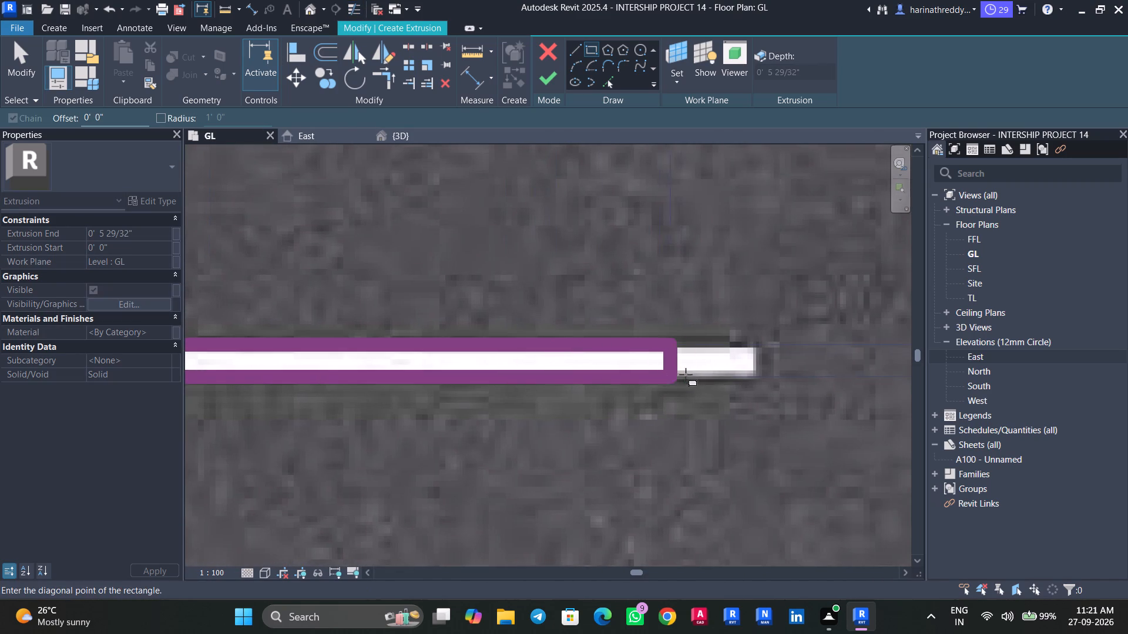
click(758, 376)
Sketch a rectangle tracing the seventh lane dash from the road's west end and turn thin line display back on.
middle_drag(562, 427, 21, 427)
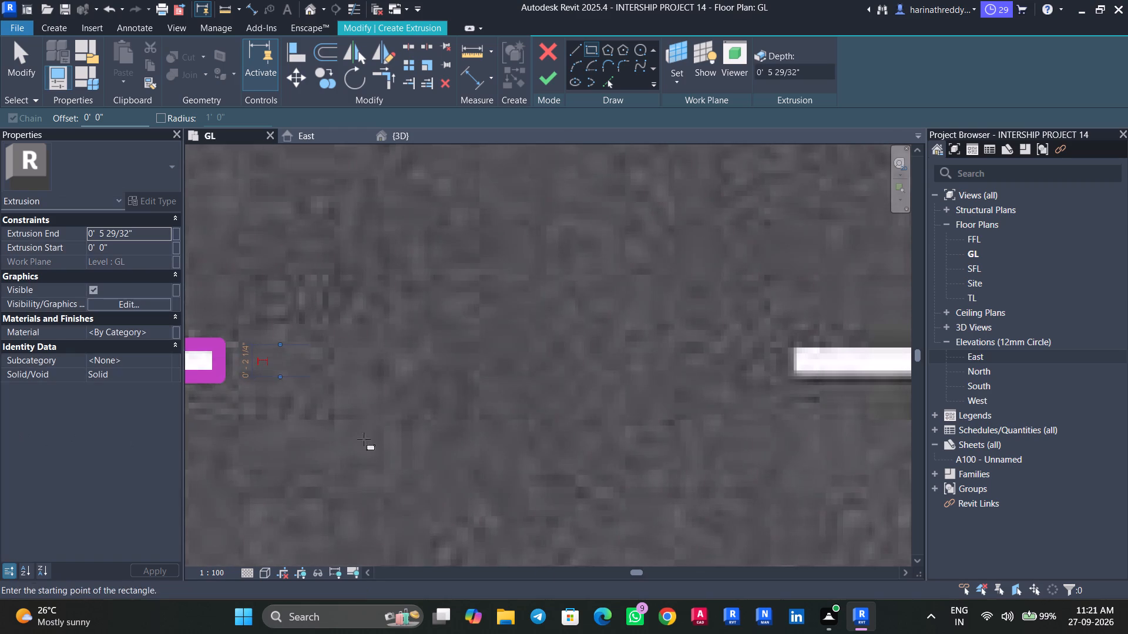
middle_drag(442, 437, 192, 433)
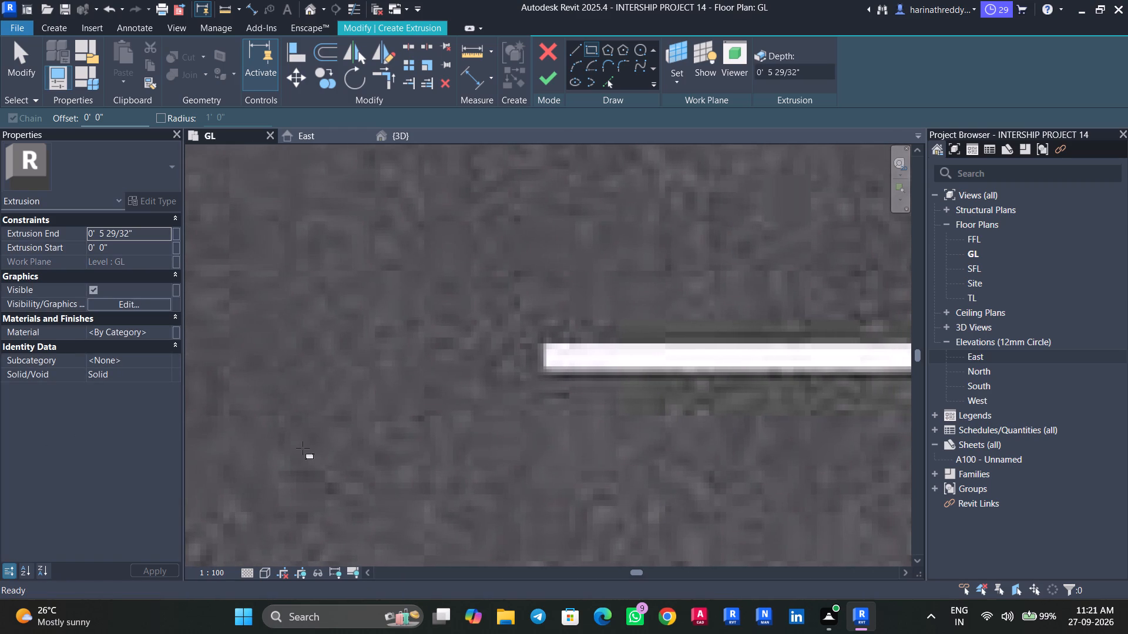
middle_drag(507, 451, 288, 443)
scroll(326, 333, up, 5)
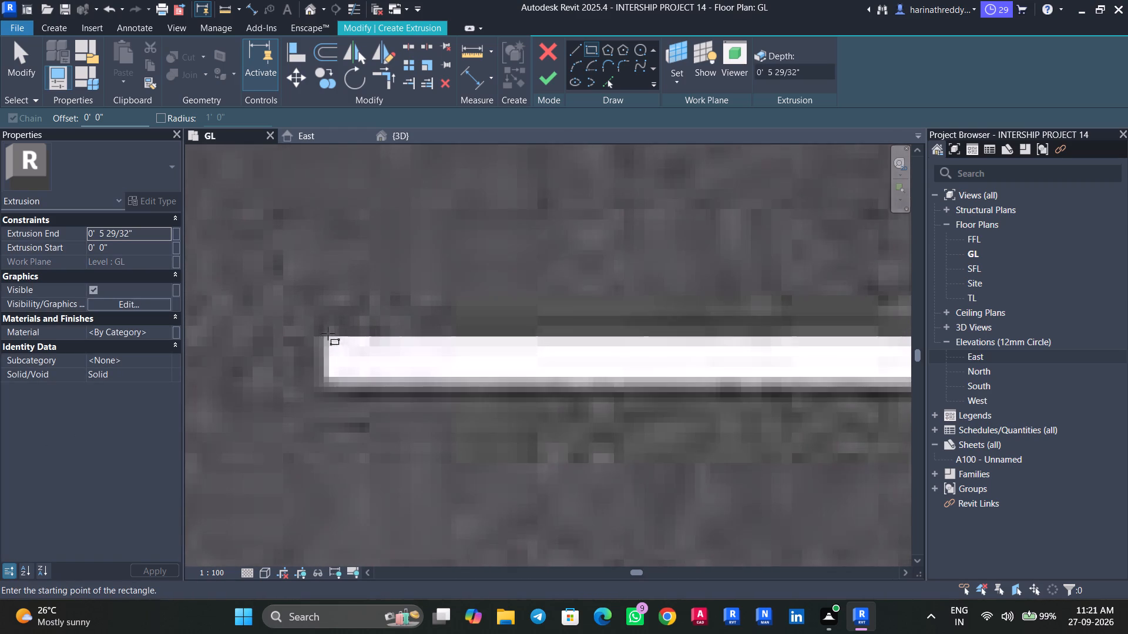
click(321, 337)
middle_drag(576, 399, 244, 396)
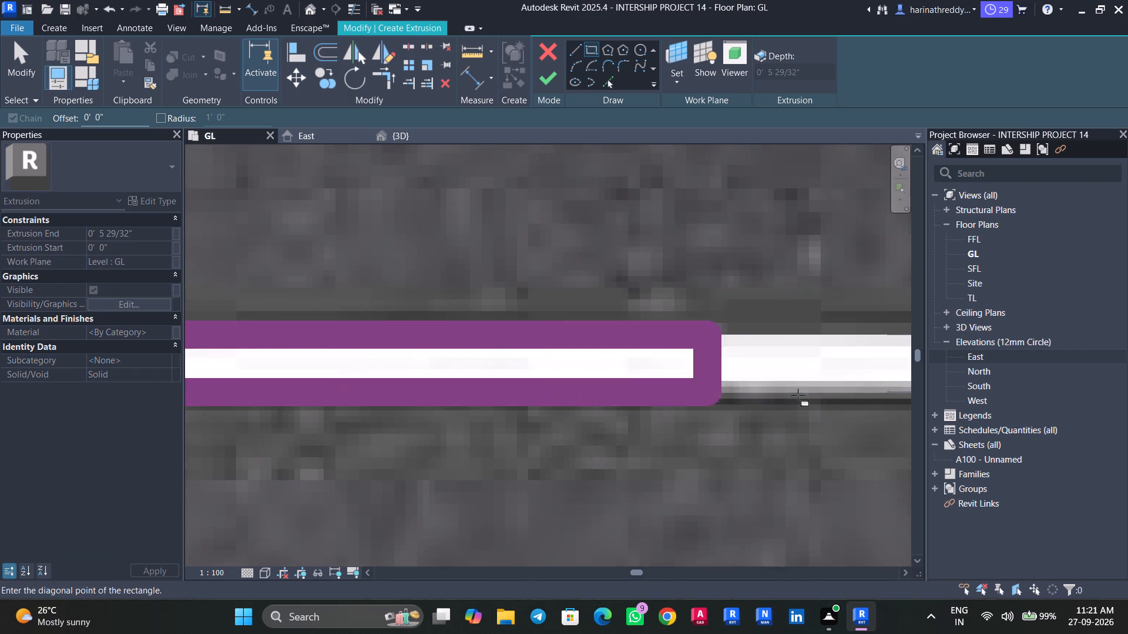
middle_drag(794, 395, 340, 396)
middle_drag(748, 397, 368, 375)
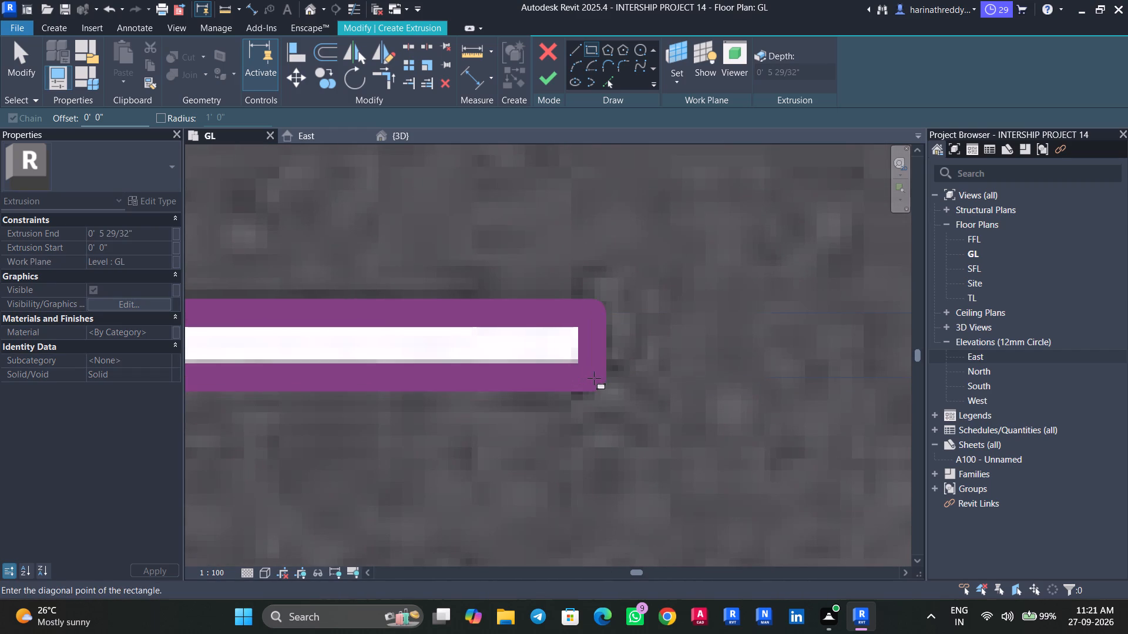
click(594, 378)
click(349, 8)
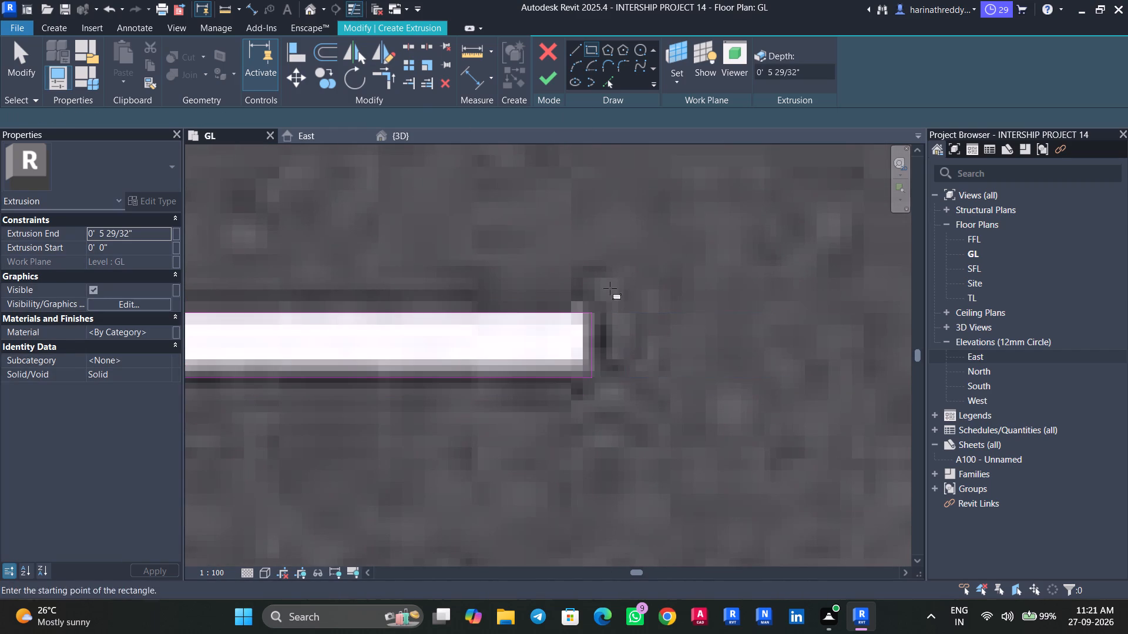
Copy the seventh dash's rectangle onto the next untraced lane dash to the east, aligning their east ends.
middle_drag(679, 359, 324, 376)
scroll(553, 401, down, 19)
middle_drag(713, 407, 577, 409)
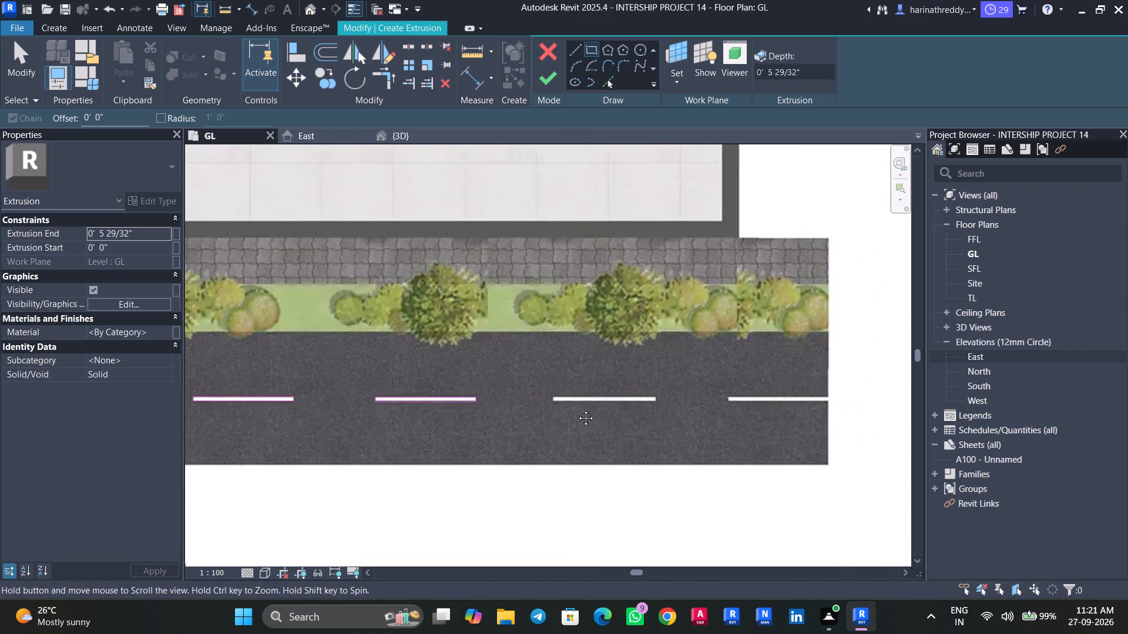
middle_drag(577, 409, 551, 409)
scroll(448, 407, up, 5)
key(Escape)
key(Escape)
middle_drag(392, 431, 582, 456)
drag(536, 458, 249, 401)
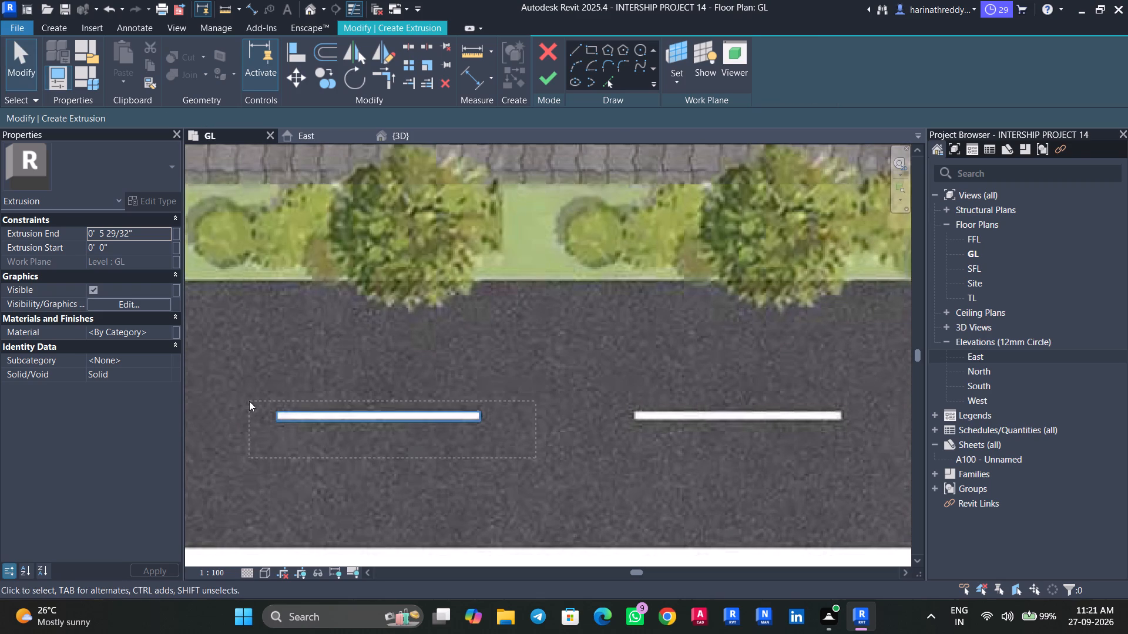
click(318, 81)
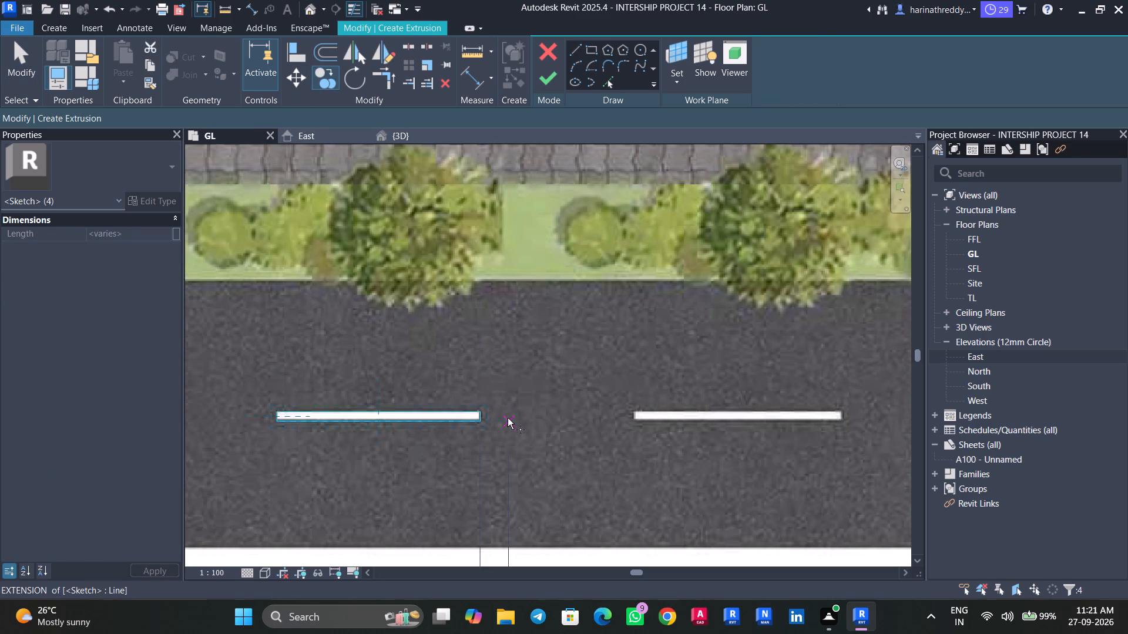
click(482, 412)
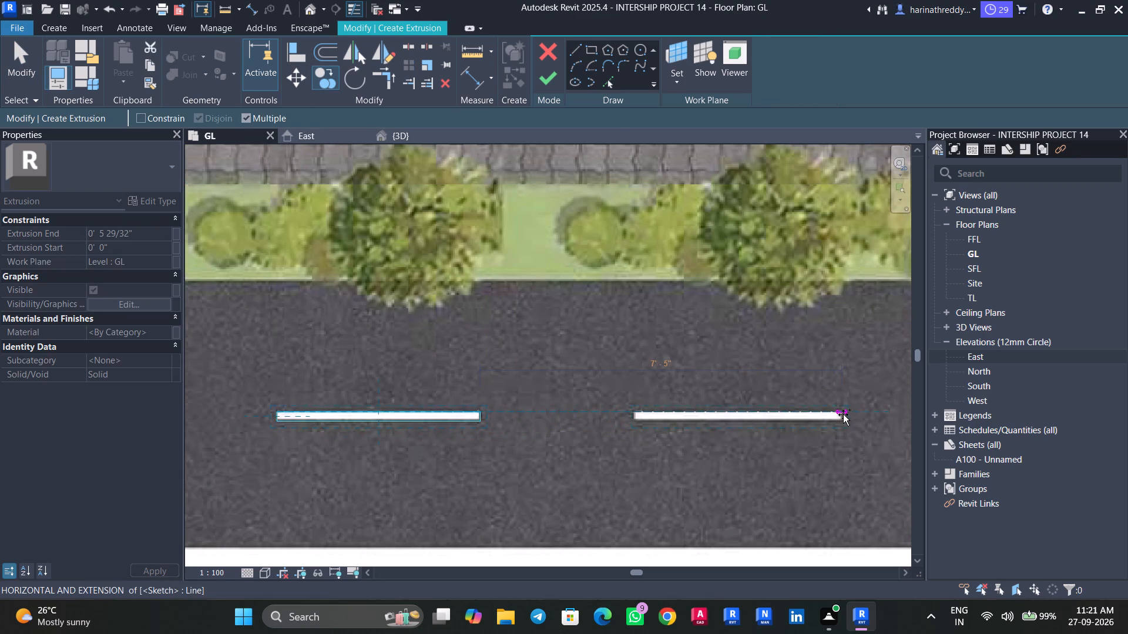
scroll(844, 414, up, 11)
click(834, 414)
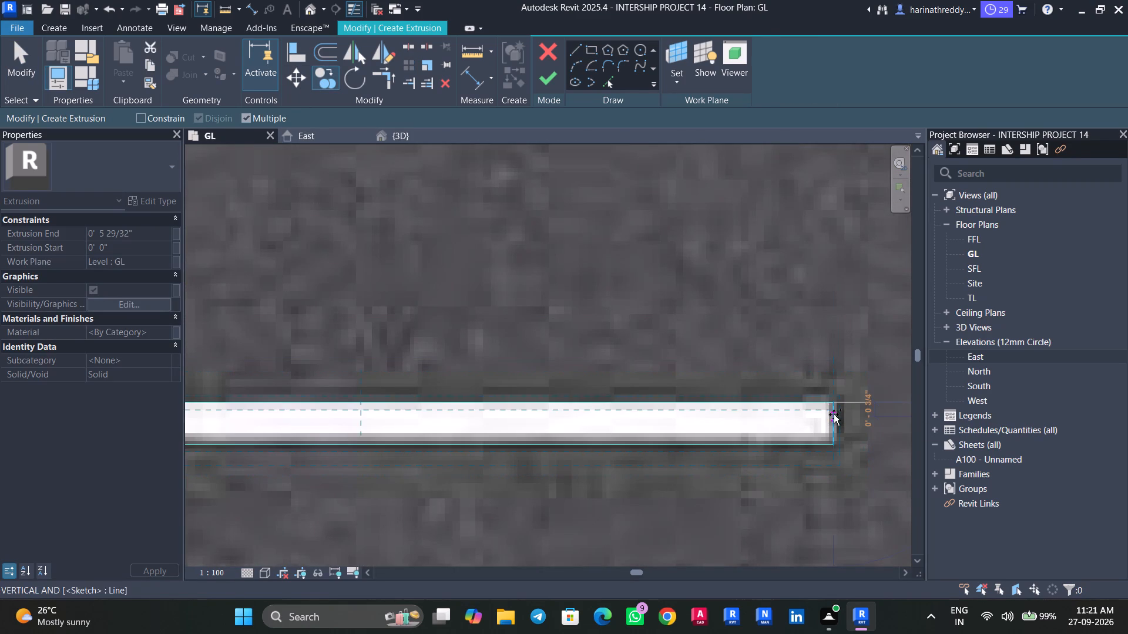
key(Escape)
Stretch the copied rectangle's west edge to the dash's west end, making the rectangle about 4' 3" long.
scroll(670, 475, down, 5)
scroll(280, 453, up, 5)
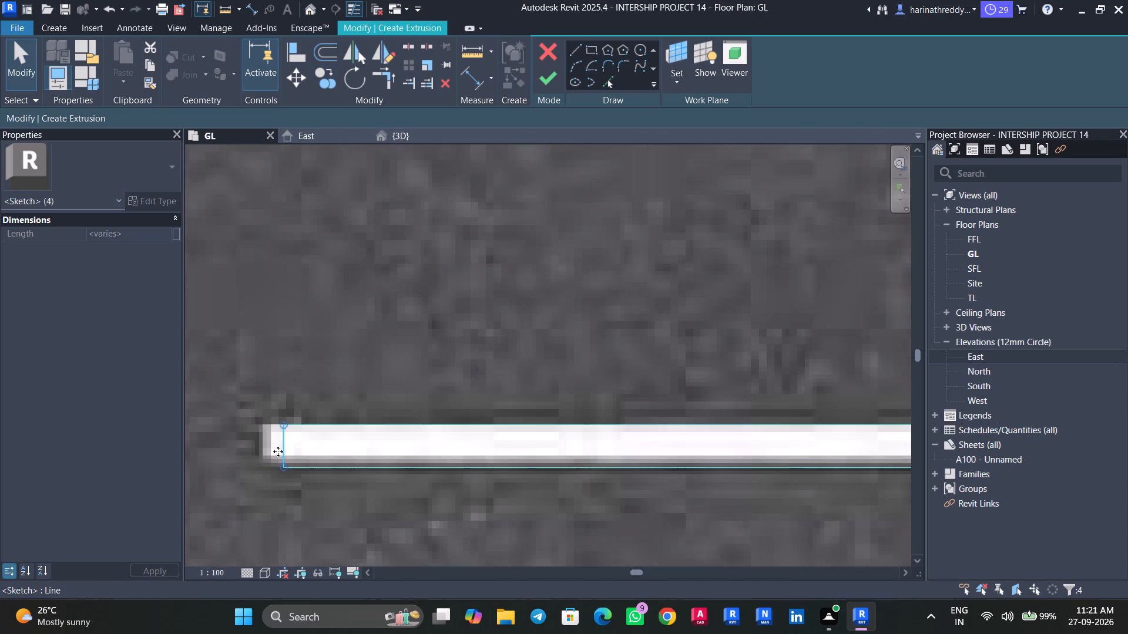
key(Escape)
click(283, 450)
drag(283, 450, 260, 446)
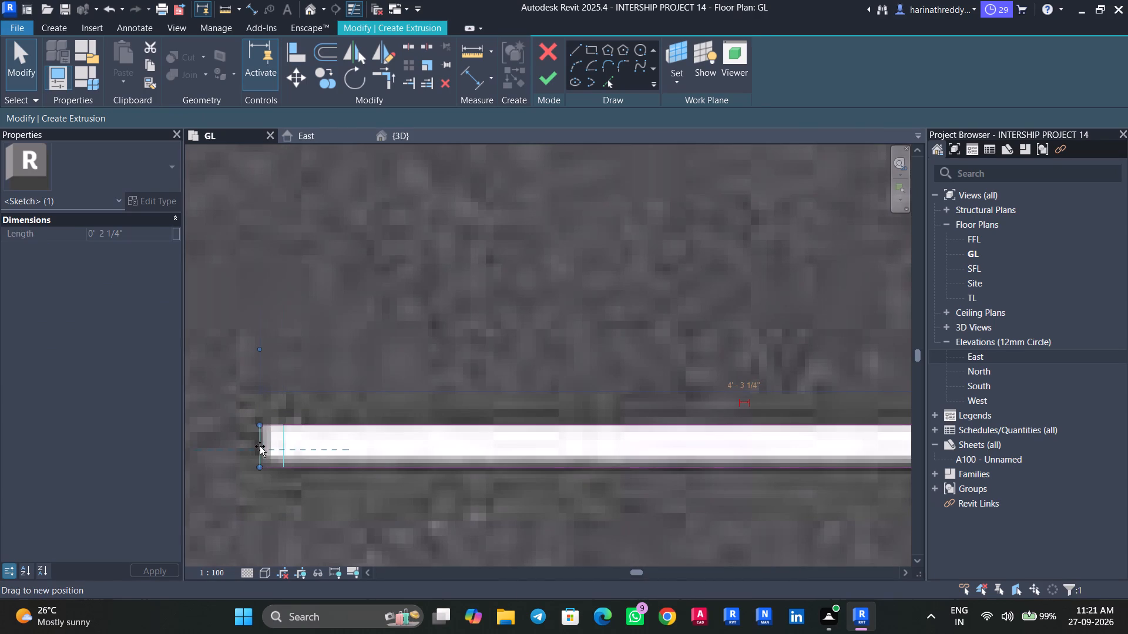
drag(260, 446, 263, 446)
scroll(453, 500, down, 7)
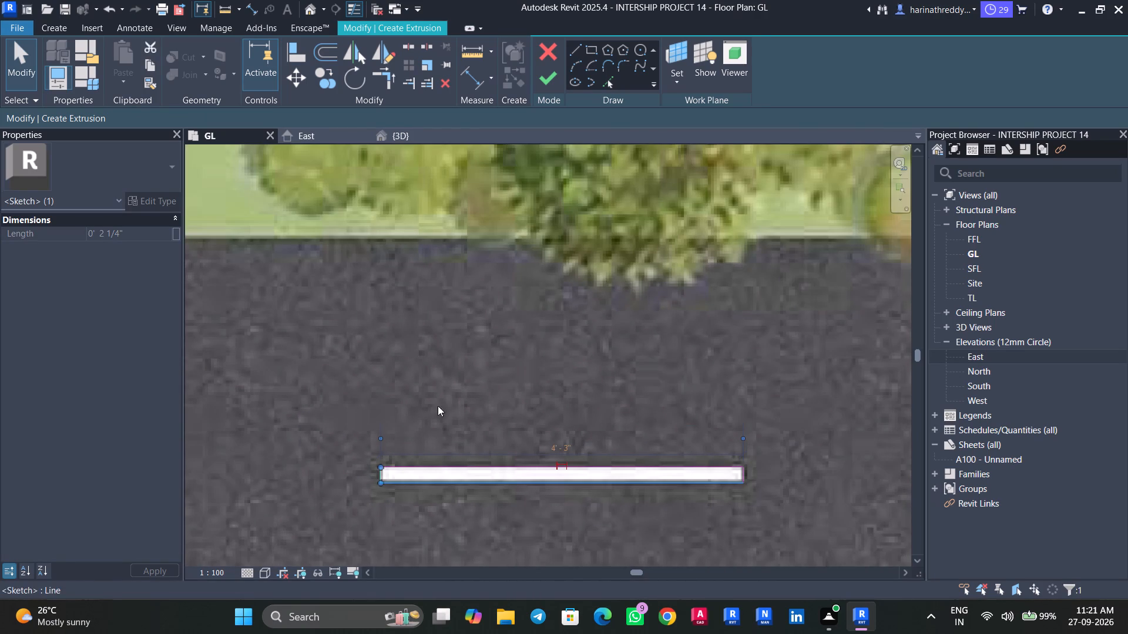
Copy the adjusted eighth rectangle onto the last lane dash, with its east end near the road's east edge.
drag(314, 271, 796, 526)
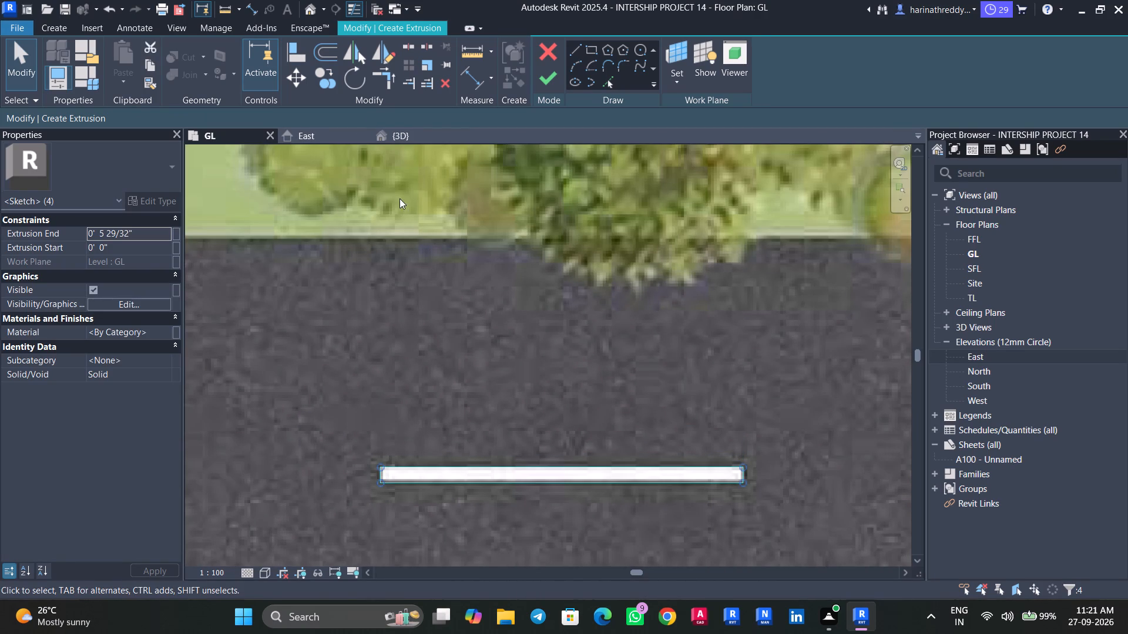
click(305, 82)
click(319, 80)
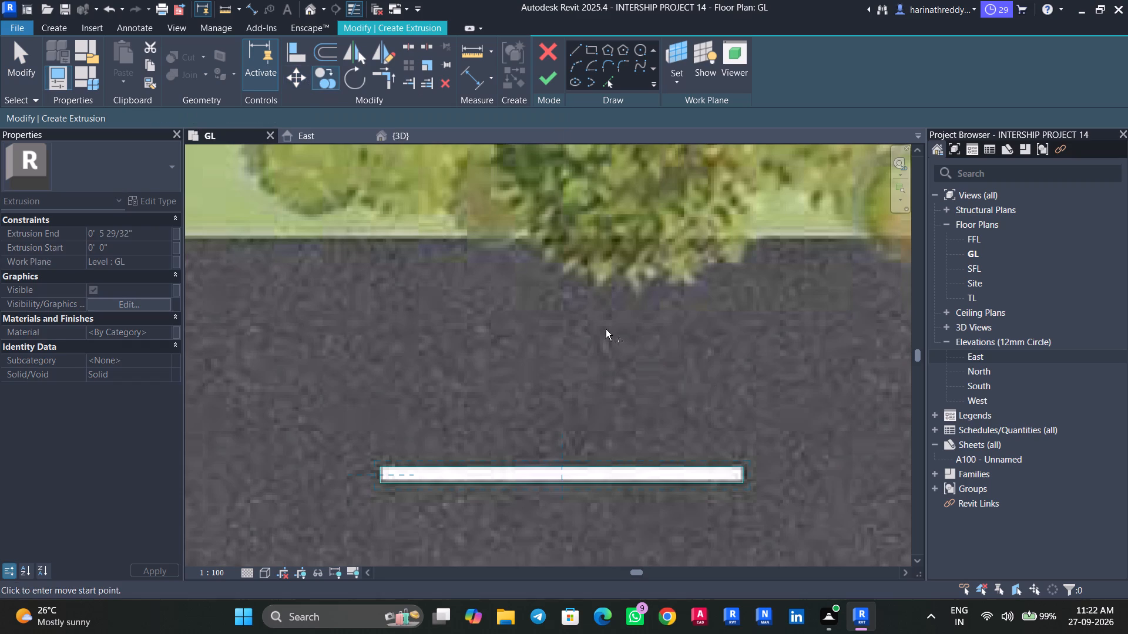
click(740, 467)
middle_drag(773, 459, 172, 391)
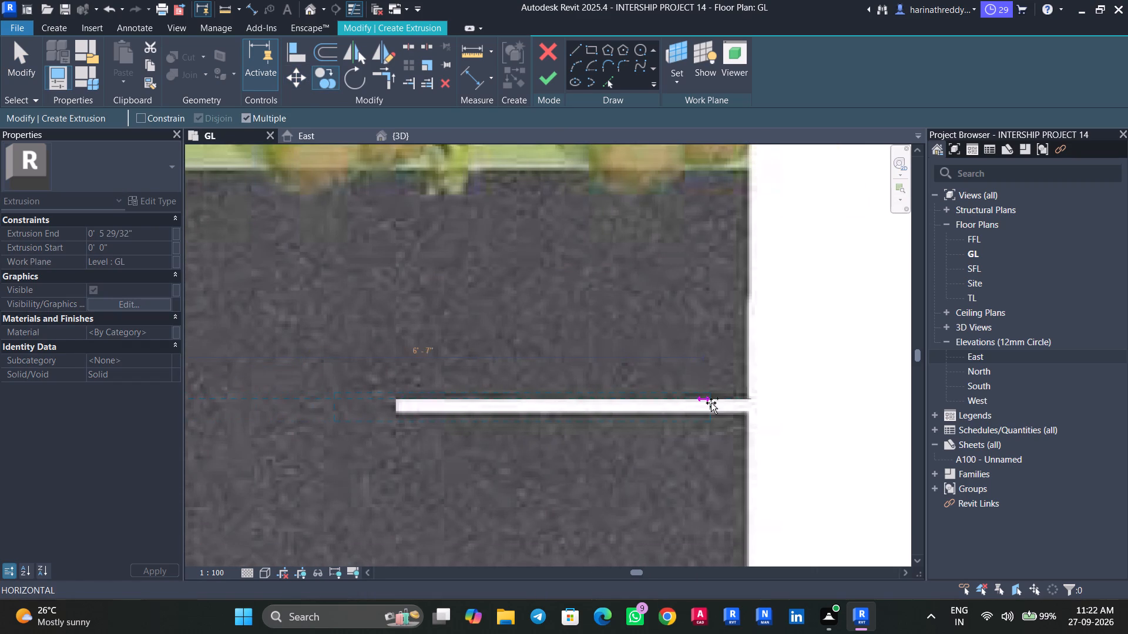
scroll(721, 403, up, 6)
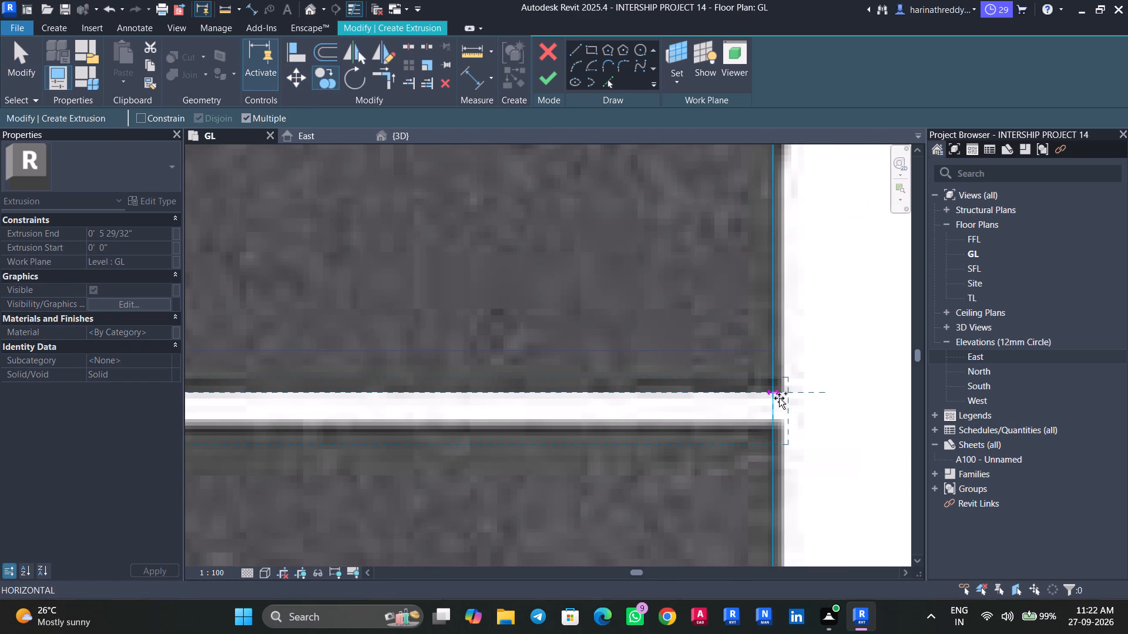
click(779, 398)
key(Escape)
key(Escape)
Stretch the east edge of the last copied rectangle to the road's east edge.
click(771, 419)
scroll(771, 412, up, 4)
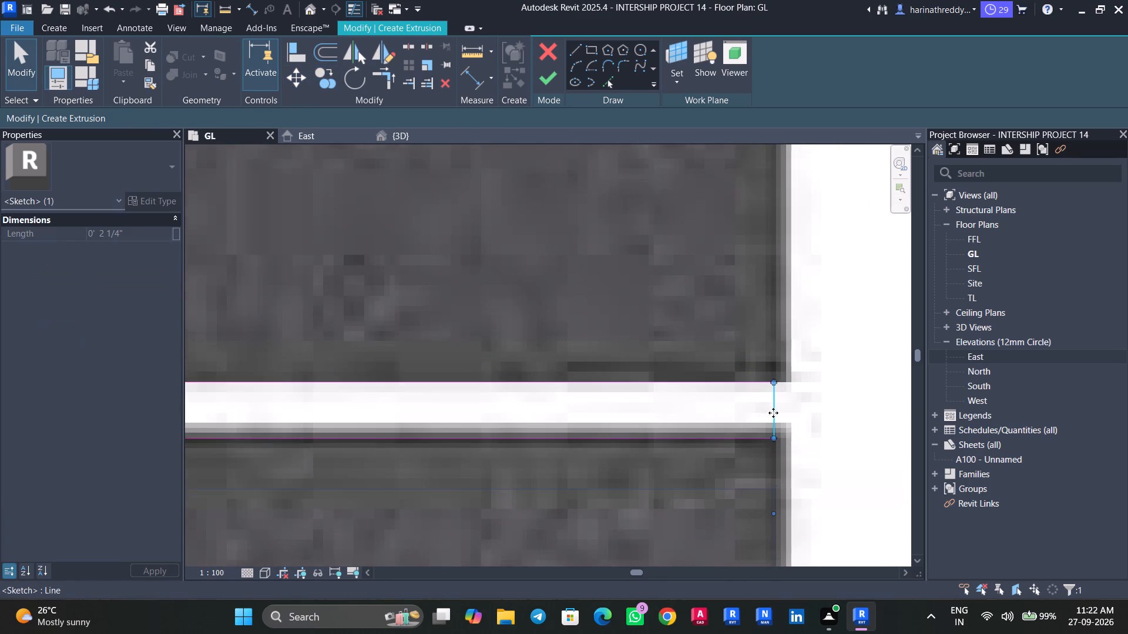
drag(773, 413, 795, 414)
scroll(615, 421, down, 9)
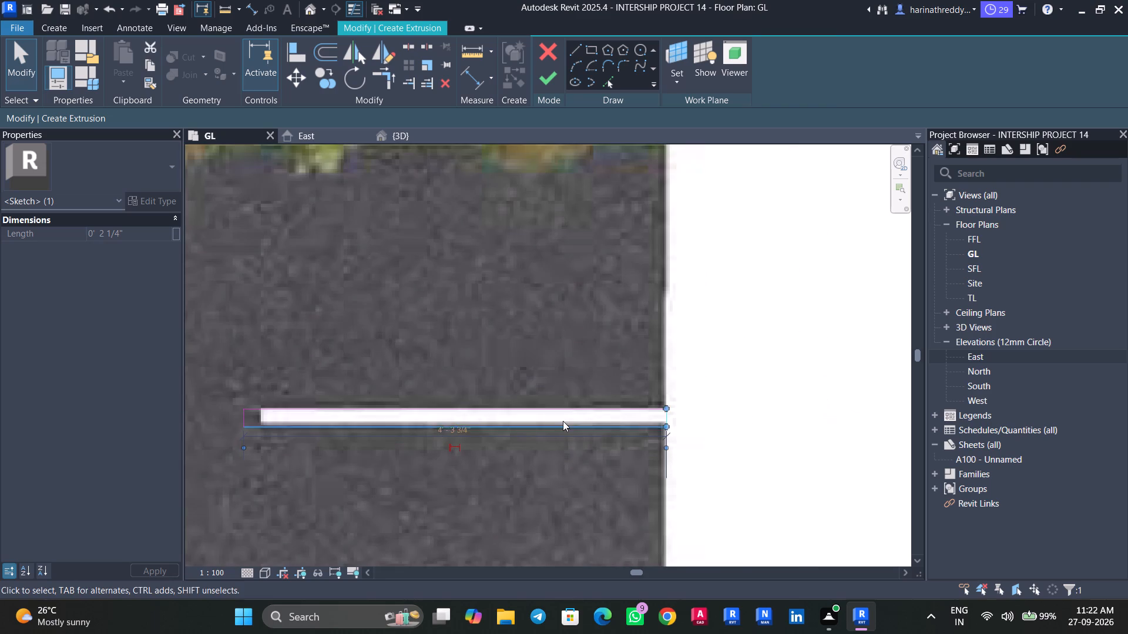
Stretch the last rectangle's west edge to the dash's west end and finish the extrusion sketch.
middle_drag(256, 482, 387, 480)
scroll(362, 420, up, 6)
key(Escape)
click(382, 412)
scroll(382, 412, up, 5)
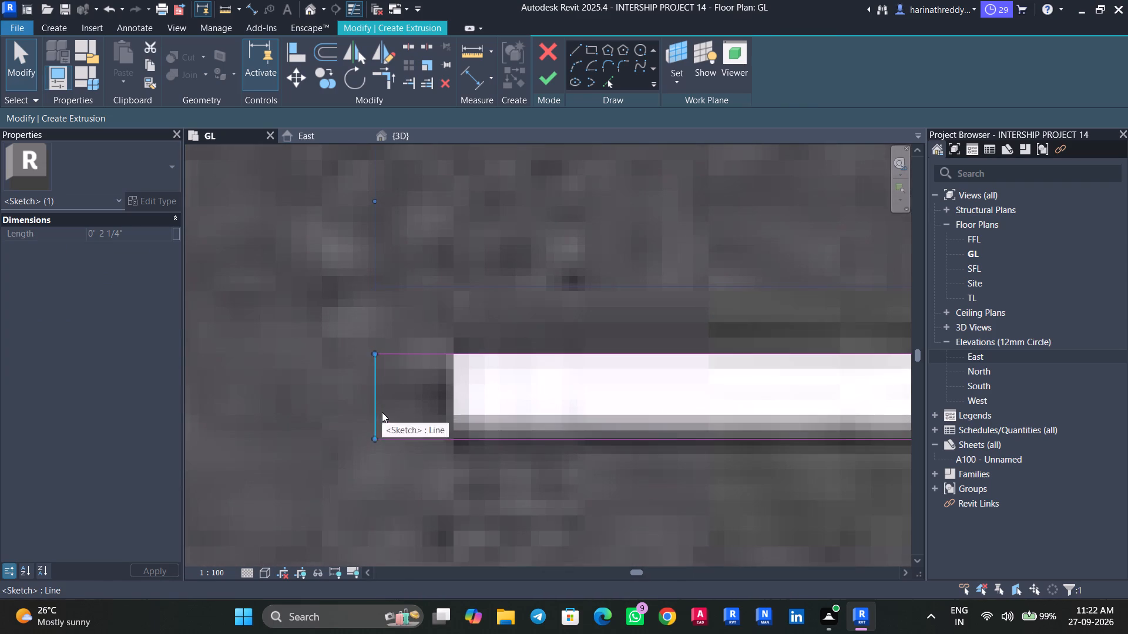
drag(373, 403, 446, 403)
key(Escape)
scroll(328, 446, down, 6)
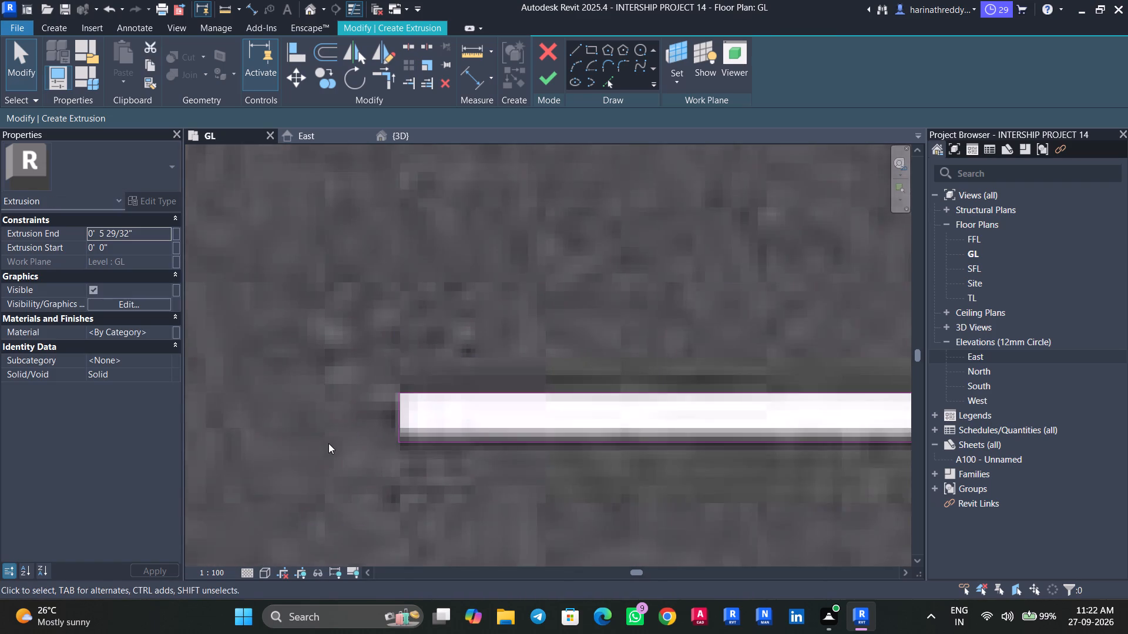
scroll(328, 443, down, 12)
click(541, 85)
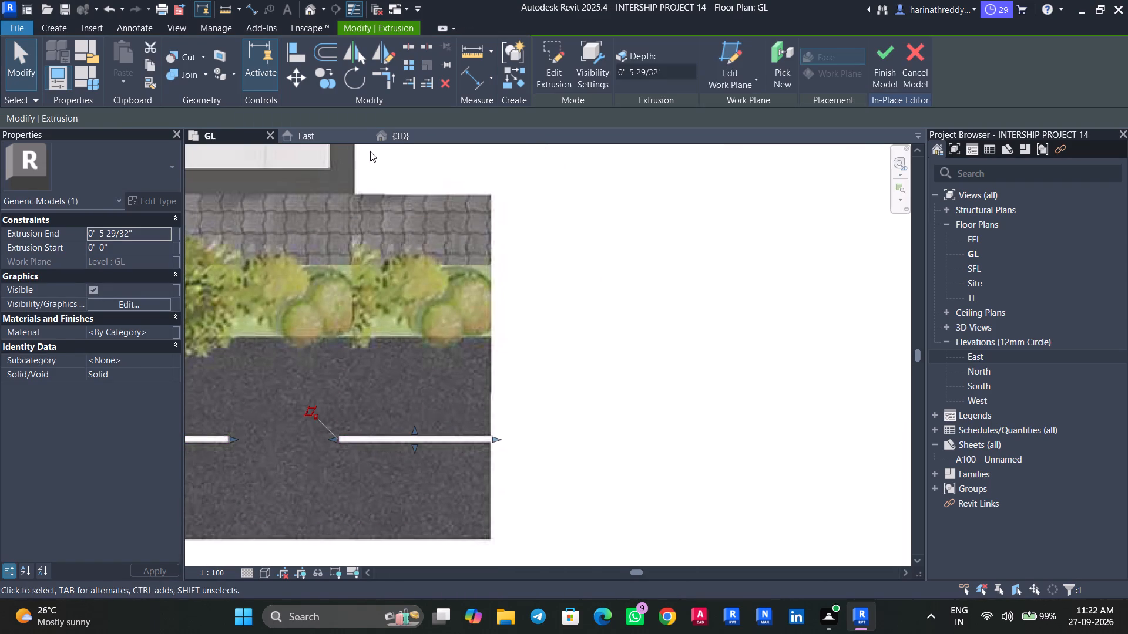
In the 3D view, set the lane dash extrusion's start to 1.6'.
click(404, 139)
scroll(328, 429, down, 12)
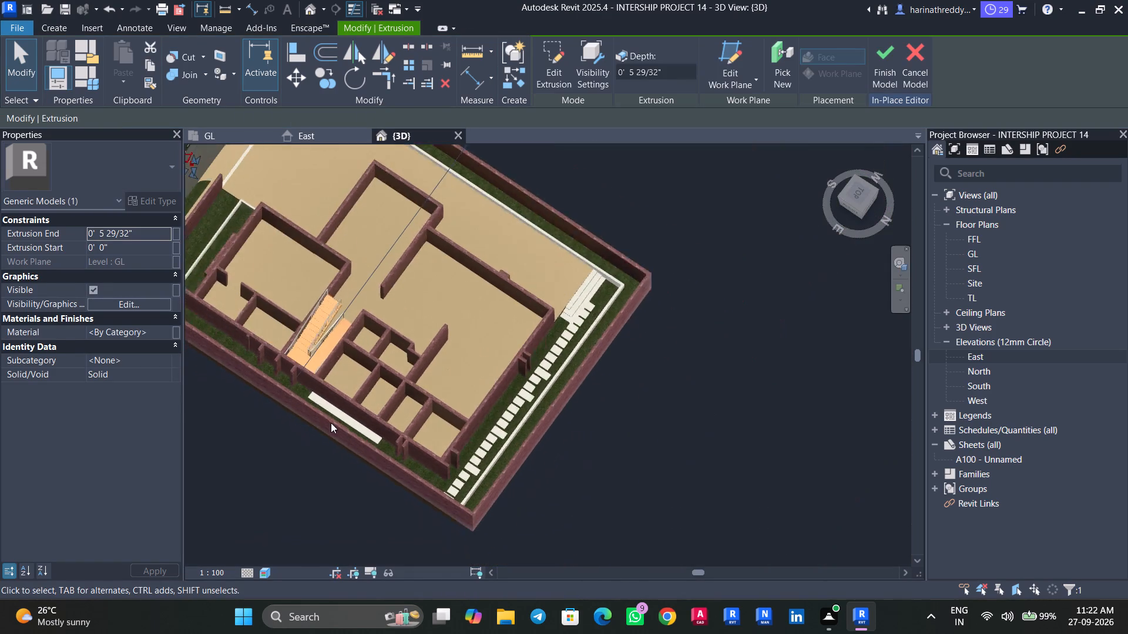
scroll(331, 423, down, 1)
shift+middle_drag(239, 485, 410, 336)
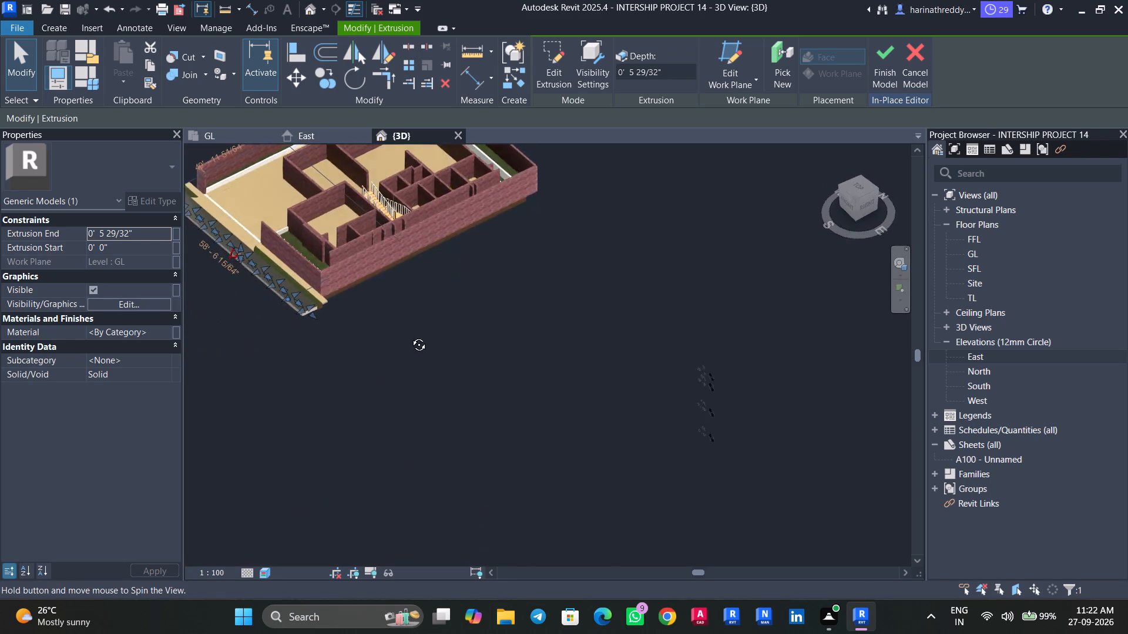
shift+middle_drag(410, 336, 419, 292)
scroll(298, 259, up, 12)
middle_drag(329, 334, 293, 427)
scroll(267, 423, up, 2)
middle_drag(265, 422, 352, 489)
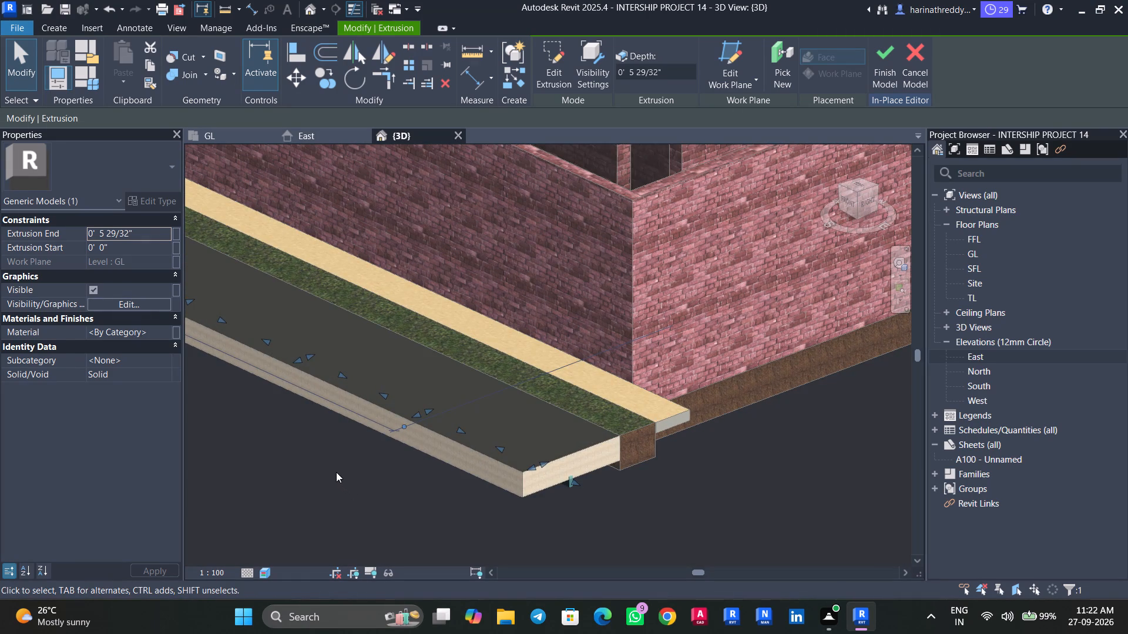
click(132, 246)
text(1.6')
key(Return)
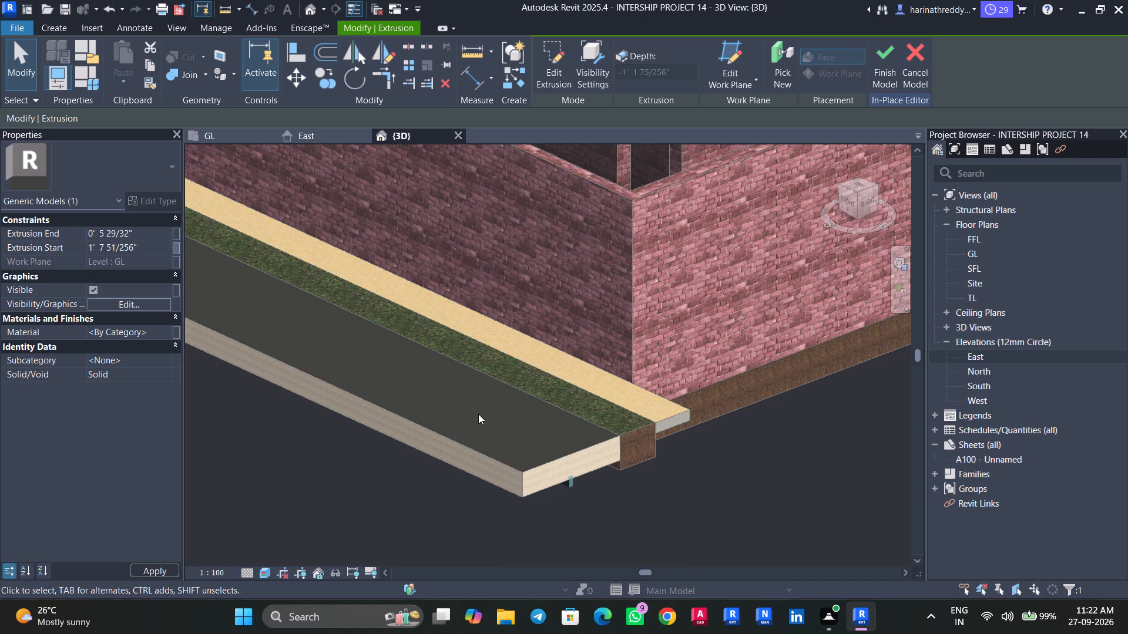
scroll(549, 455, up, 11)
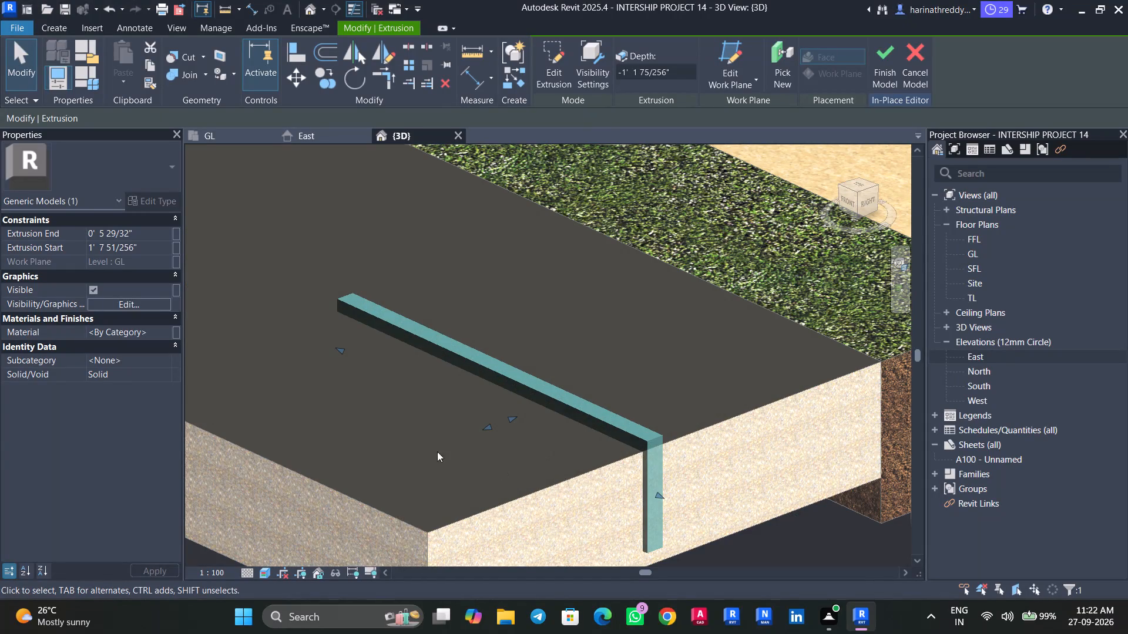
click(153, 252)
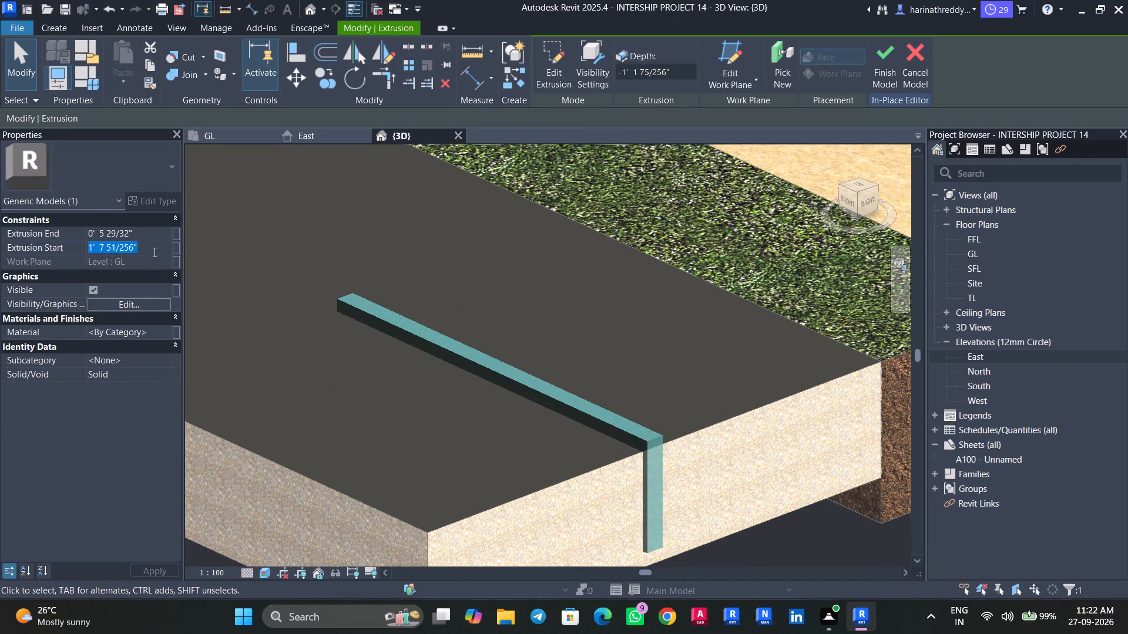
text(1.6')
key(Return)
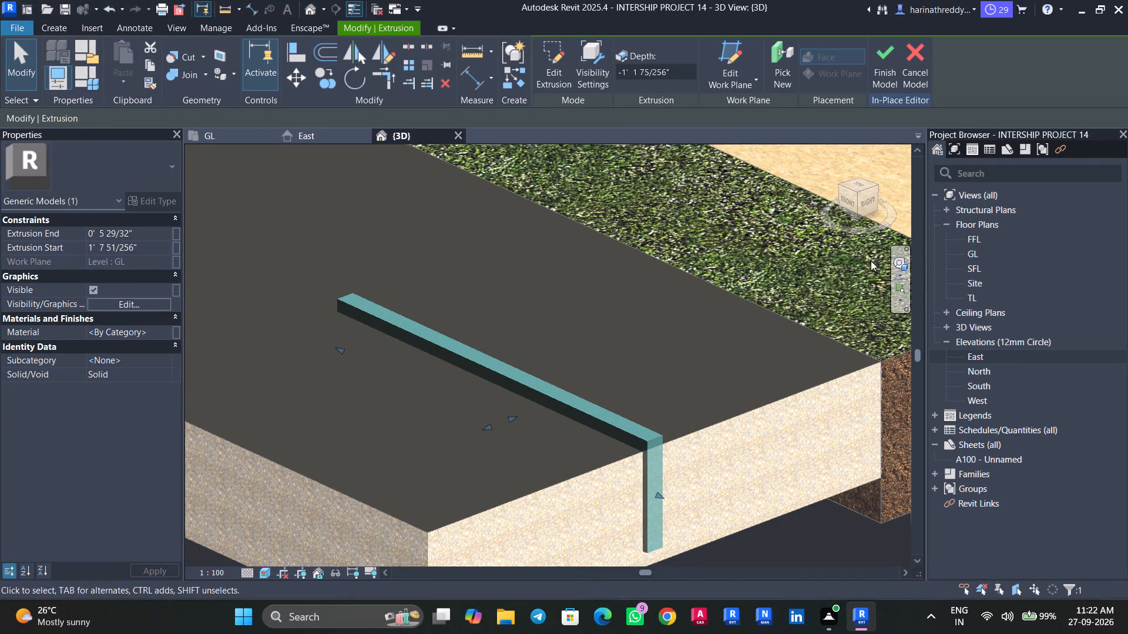
From the right side view, raise the lane dash extrusion's bottom face to the road's top surface.
click(869, 205)
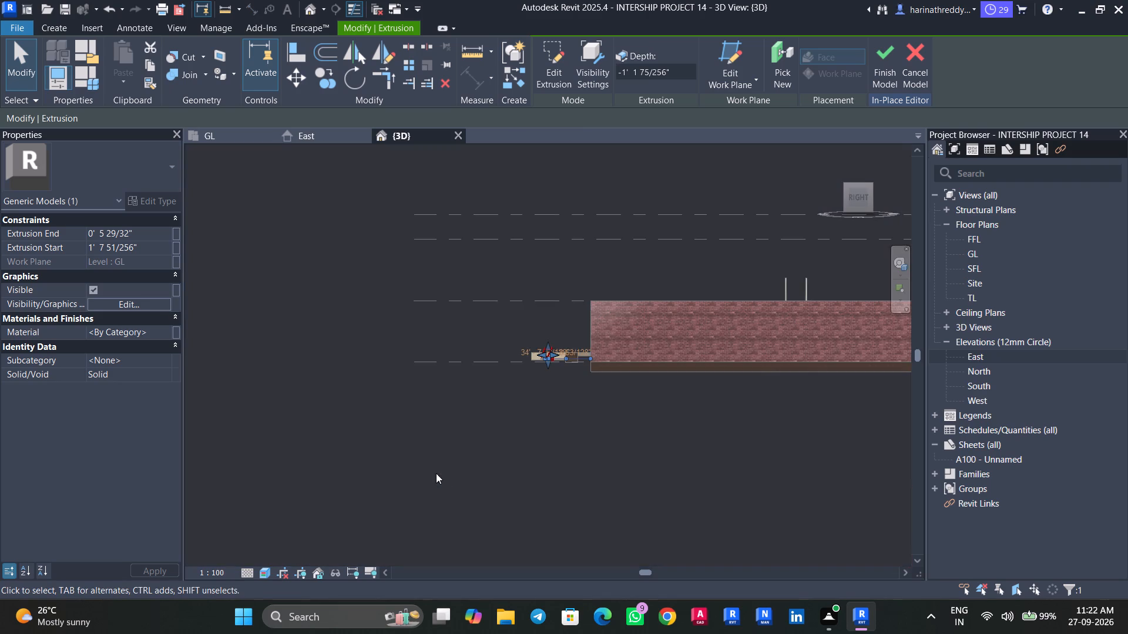
scroll(533, 353, up, 12)
scroll(567, 367, down, 1)
scroll(567, 367, up, 11)
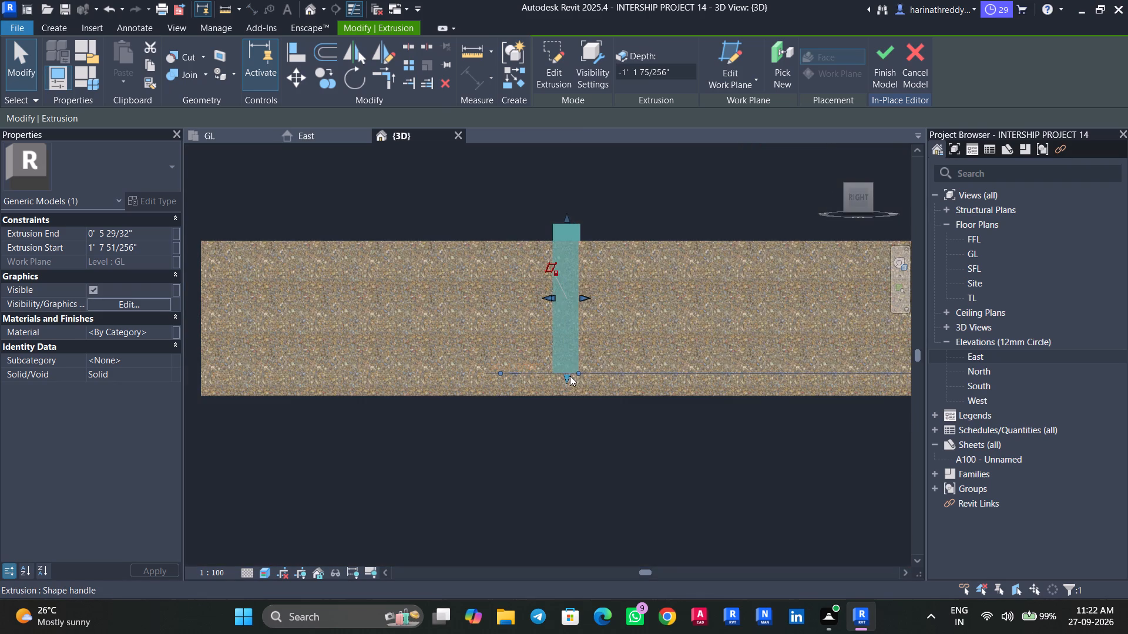
drag(566, 379, 563, 241)
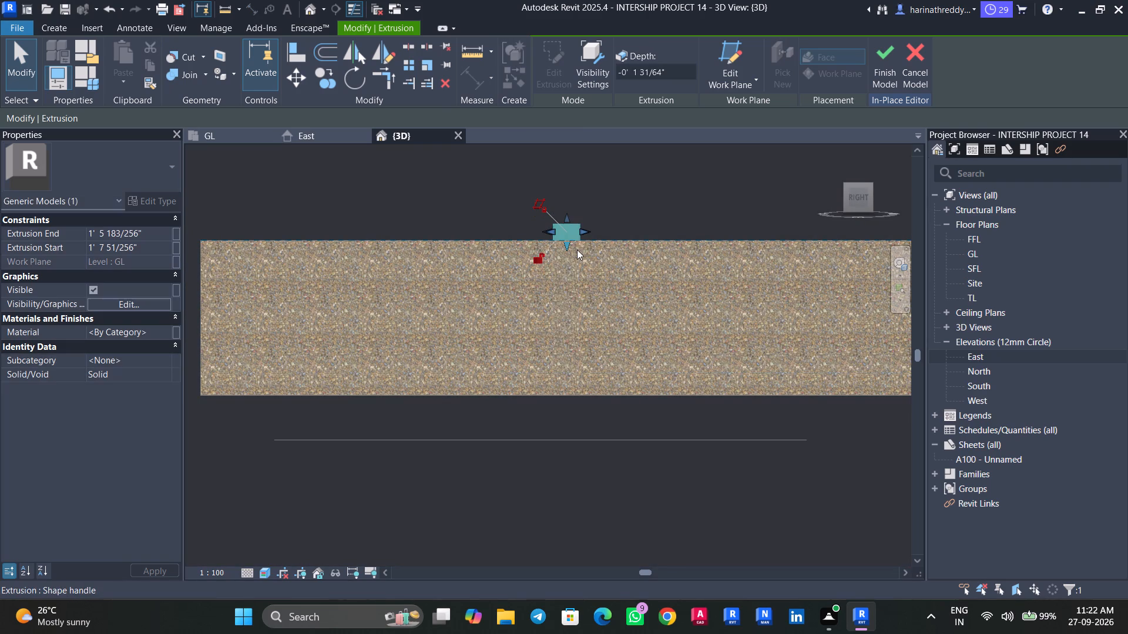
Lower the dash extrusion's top face close to the road surface, leaving a thickness of about 0.2".
scroll(565, 220, up, 9)
drag(572, 225, 572, 226)
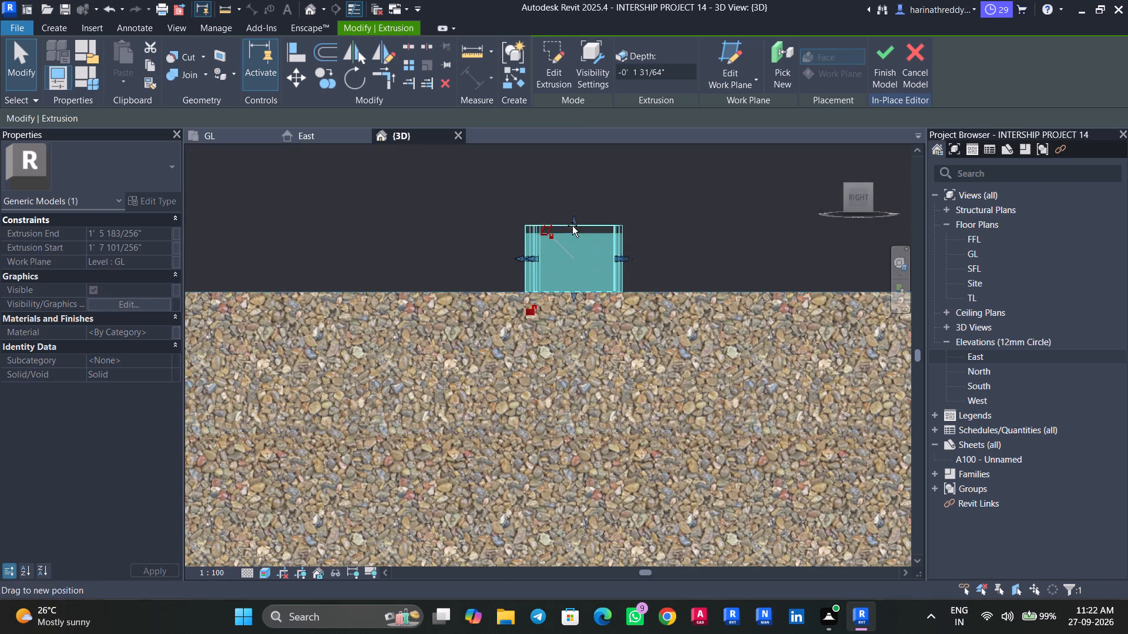
drag(572, 226, 572, 284)
key(Escape)
scroll(493, 351, down, 2)
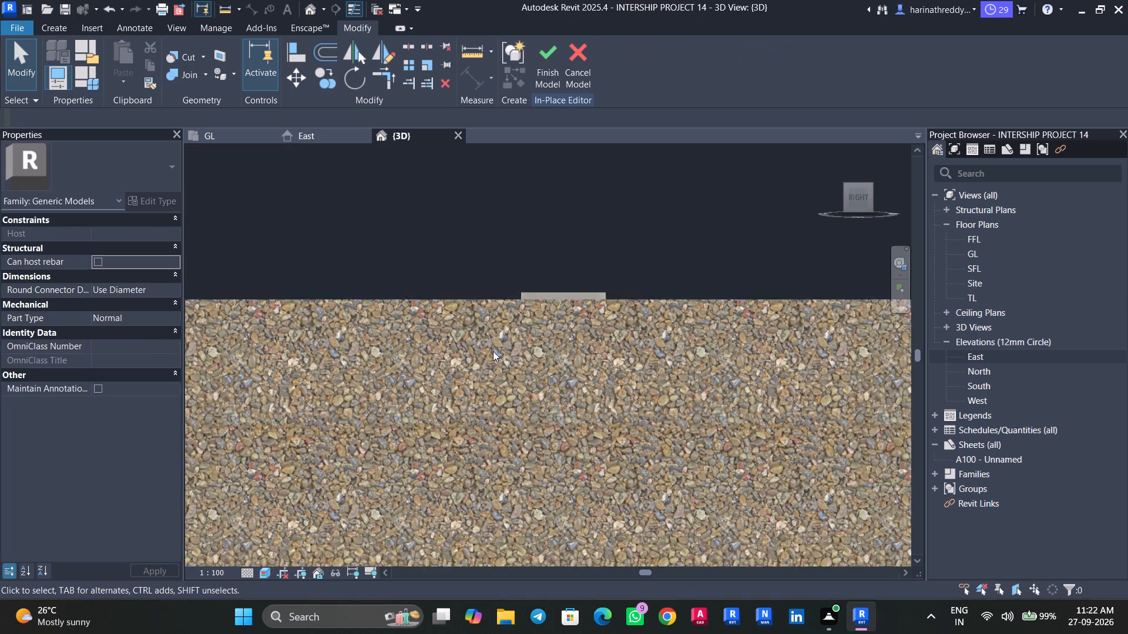
Examine the thinned lane dashes along the road from above and from the front in 3D.
scroll(493, 351, down, 6)
shift+middle_drag(401, 360, 539, 532)
scroll(549, 473, down, 12)
scroll(542, 471, up, 1)
scroll(542, 471, down, 4)
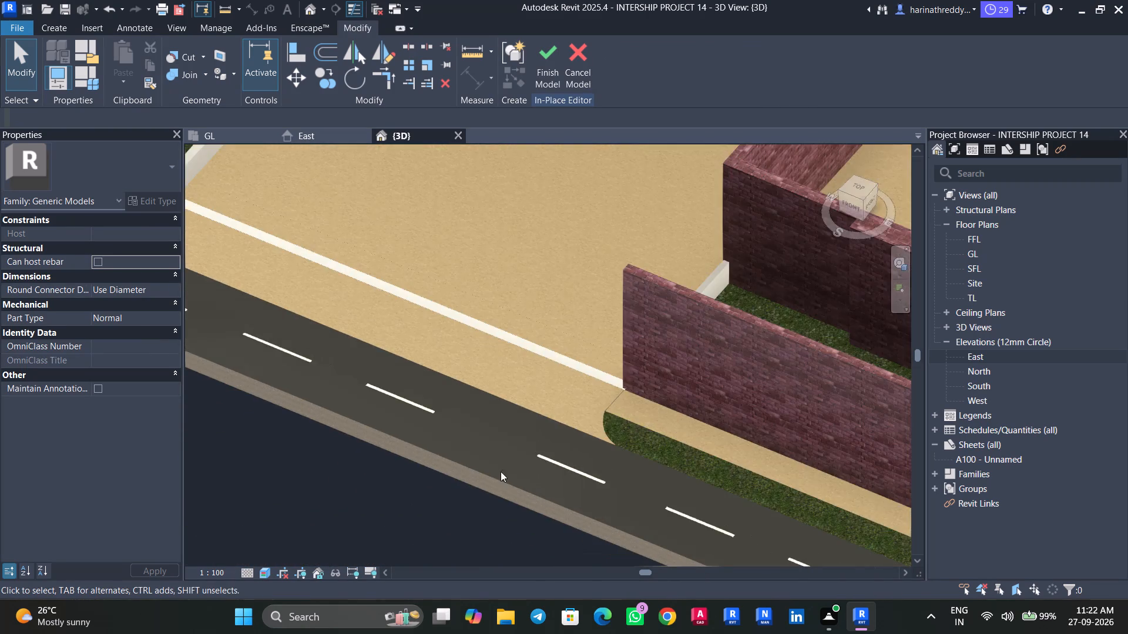
middle_drag(438, 479, 648, 507)
scroll(493, 479, down, 5)
shift+middle_drag(468, 499, 514, 518)
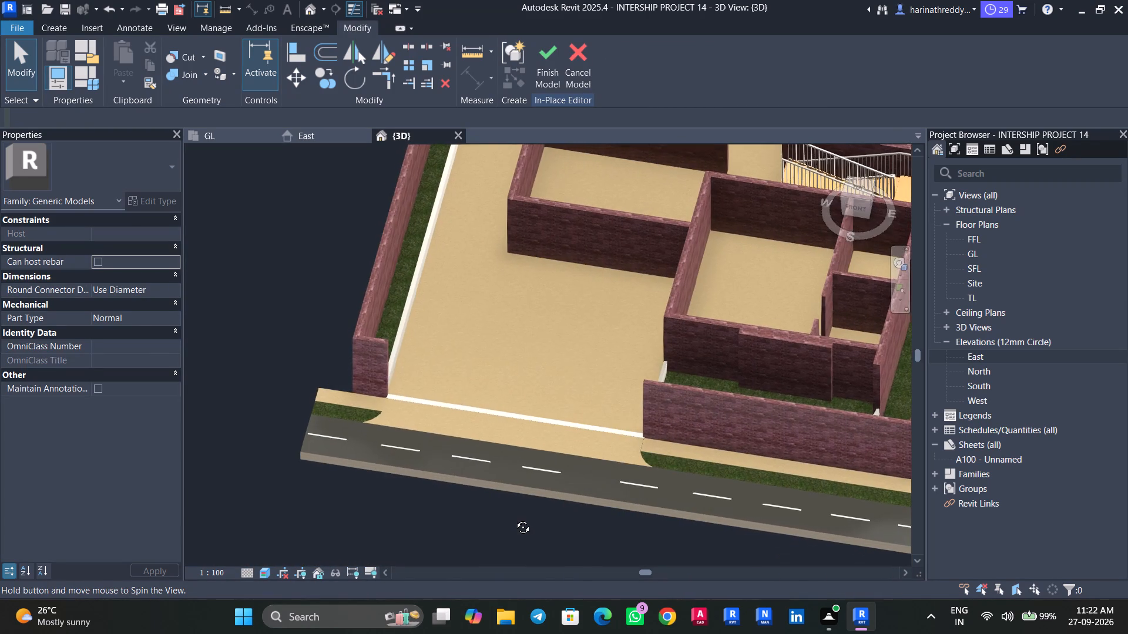
shift+middle_drag(514, 518, 509, 504)
scroll(400, 448, up, 15)
middle_drag(276, 431, 523, 459)
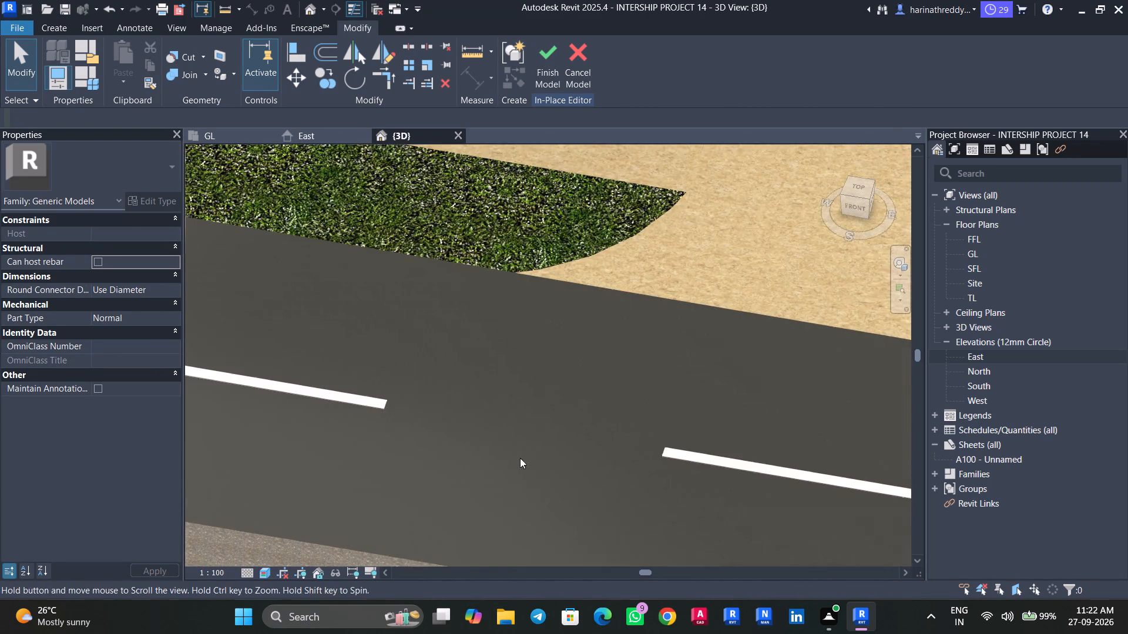
scroll(343, 450, up, 5)
Reselect the lane dash extrusion and lower its top face further towards the road surface from the right side.
click(352, 362)
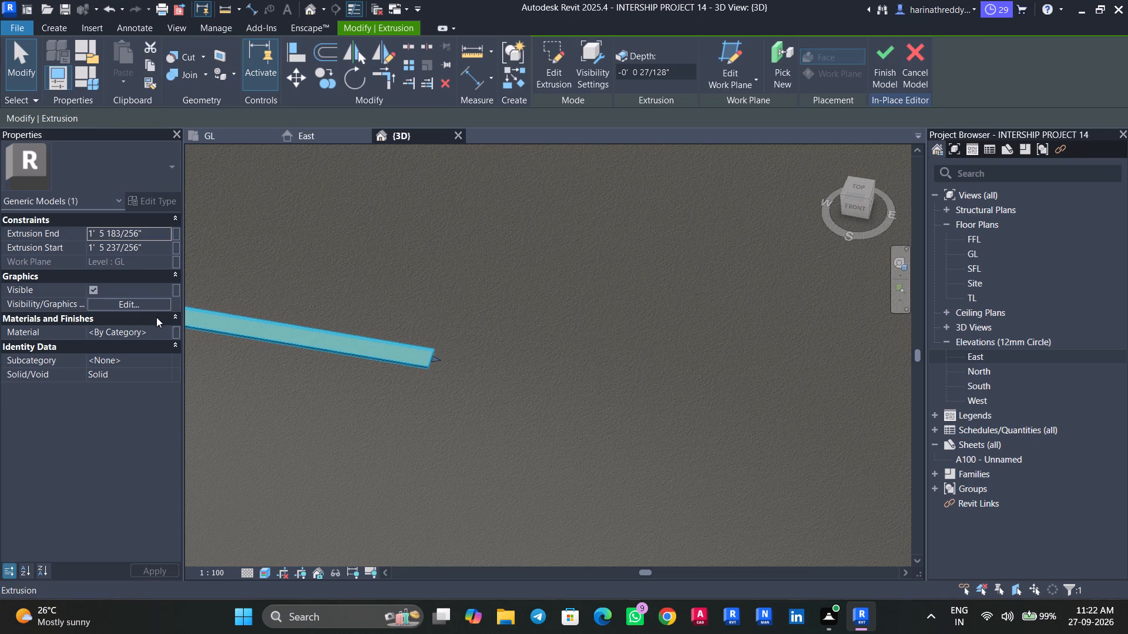
scroll(348, 436, down, 5)
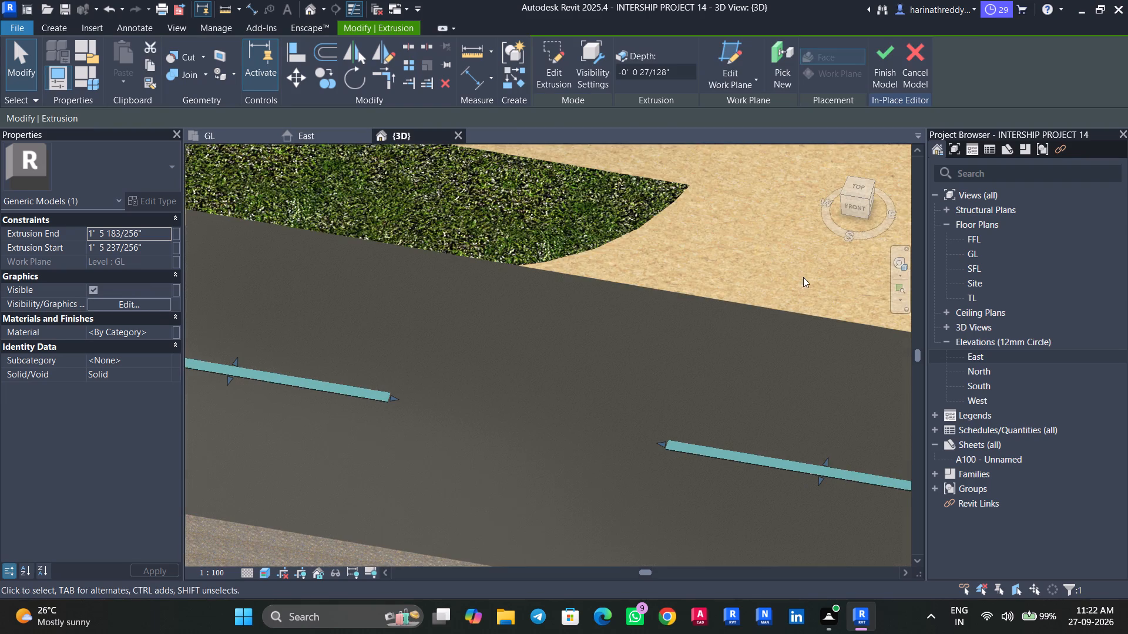
click(872, 201)
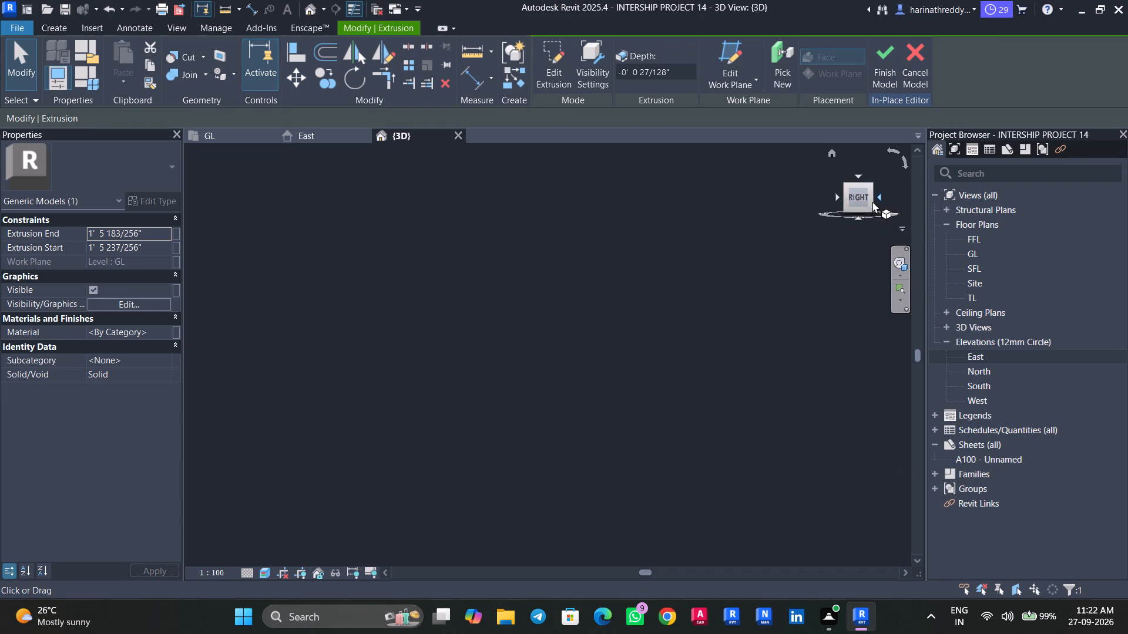
scroll(562, 341, up, 15)
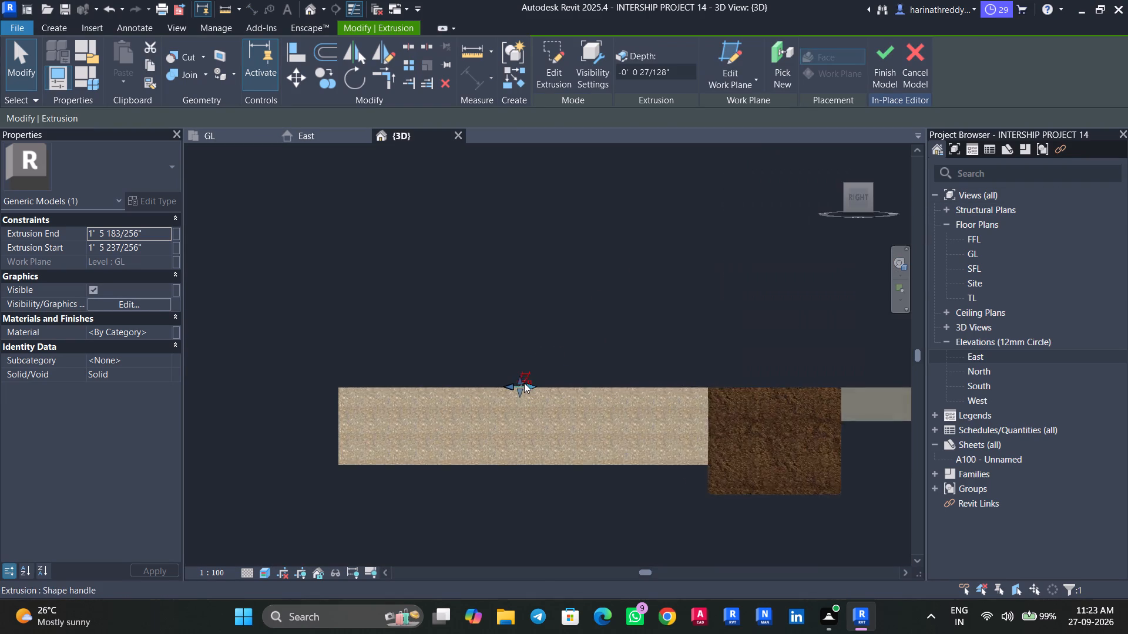
scroll(524, 383, up, 3)
scroll(524, 383, down, 1)
scroll(524, 383, up, 4)
scroll(524, 383, down, 1)
scroll(525, 383, up, 20)
scroll(525, 383, up, 2)
scroll(519, 410, down, 1)
scroll(519, 410, up, 3)
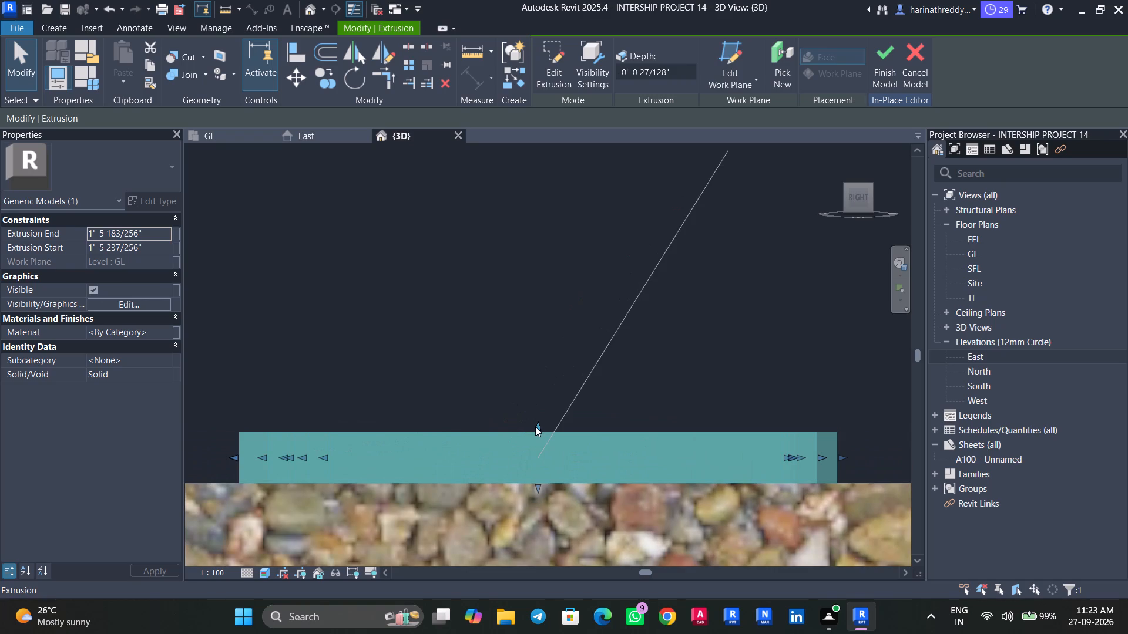
drag(536, 426, 539, 449)
key(Escape)
scroll(533, 383, down, 4)
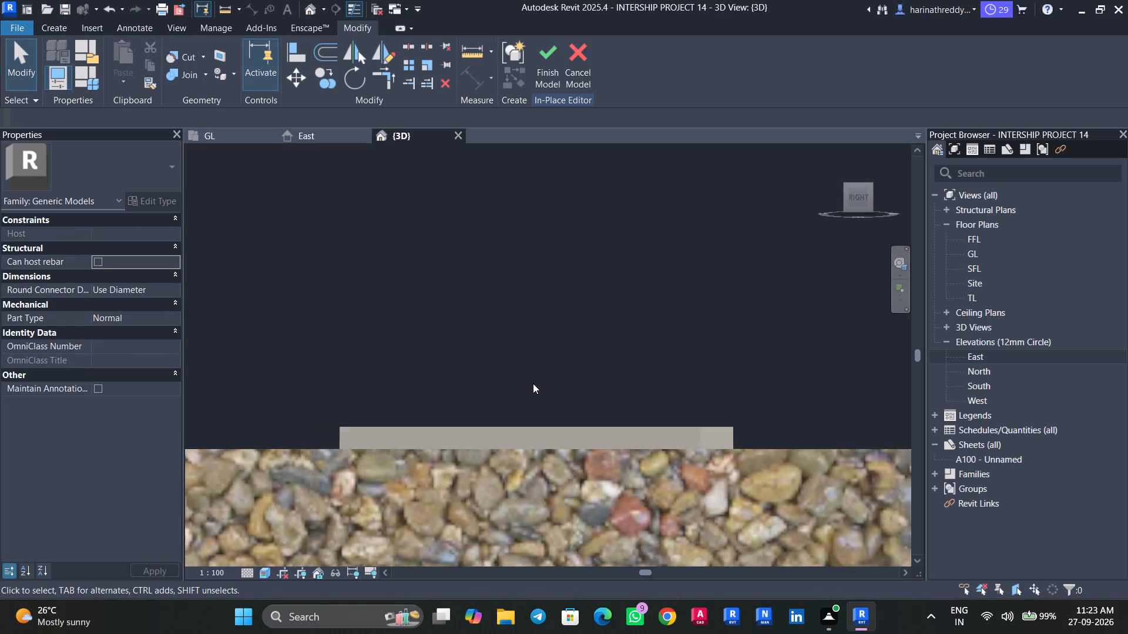
Finish the in-place generic model of the lane dashes.
scroll(533, 383, down, 4)
shift+middle_drag(535, 375, 595, 458)
click(546, 69)
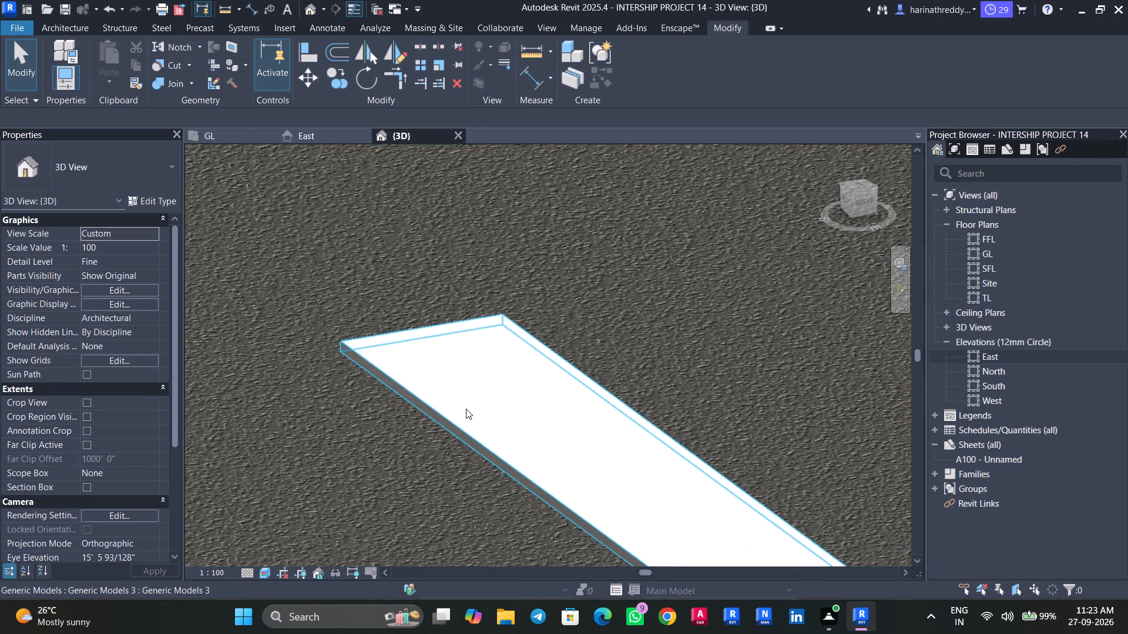
Examine the finished lane dashes, road edge and surrounding house model from several sides in 3D.
scroll(466, 409, down, 9)
scroll(465, 404, up, 1)
scroll(465, 404, down, 20)
scroll(465, 404, down, 2)
shift+middle_drag(343, 540, 429, 577)
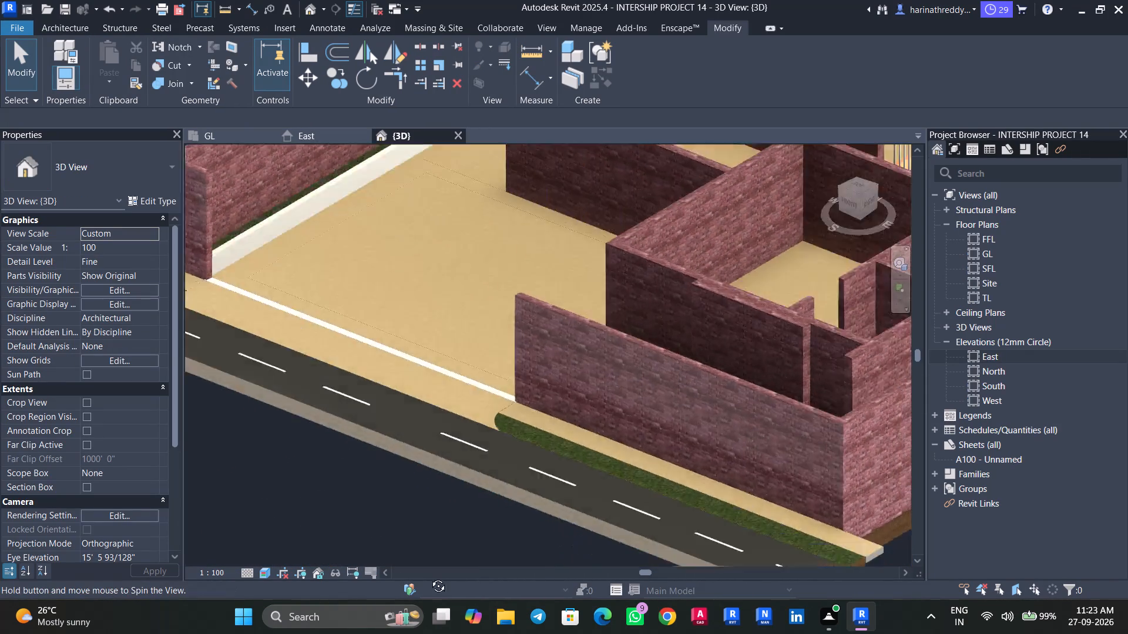
shift+middle_drag(429, 577, 589, 595)
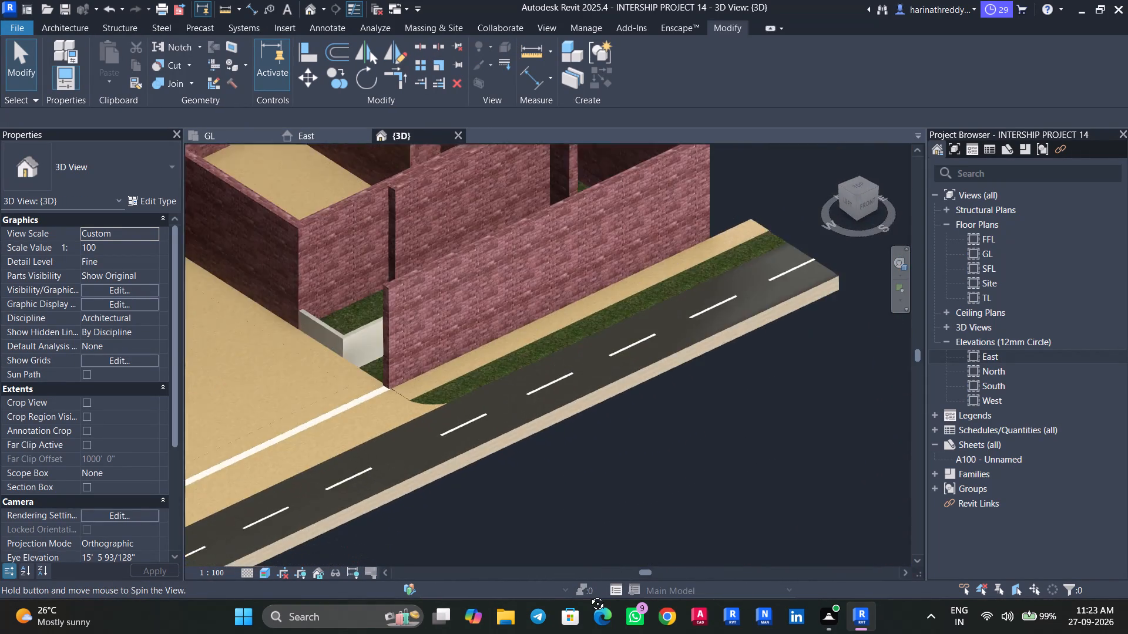
shift+middle_drag(589, 595, 587, 593)
scroll(588, 480, down, 11)
scroll(629, 489, up, 1)
shift+middle_drag(630, 494, 595, 532)
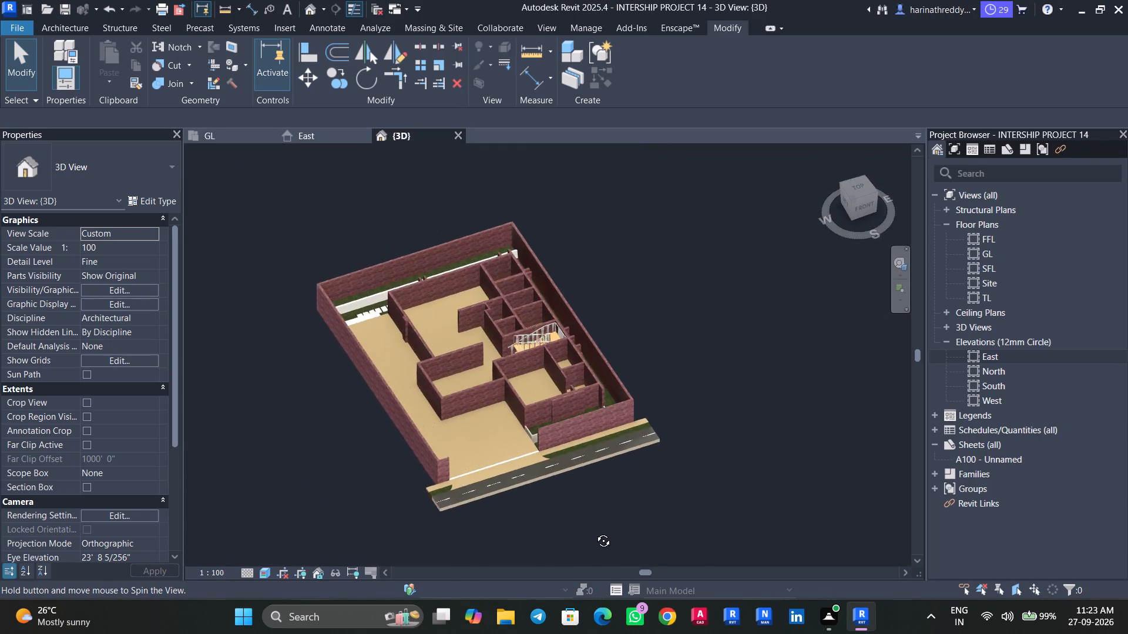
shift+middle_drag(595, 532, 914, 468)
scroll(324, 490, up, 3)
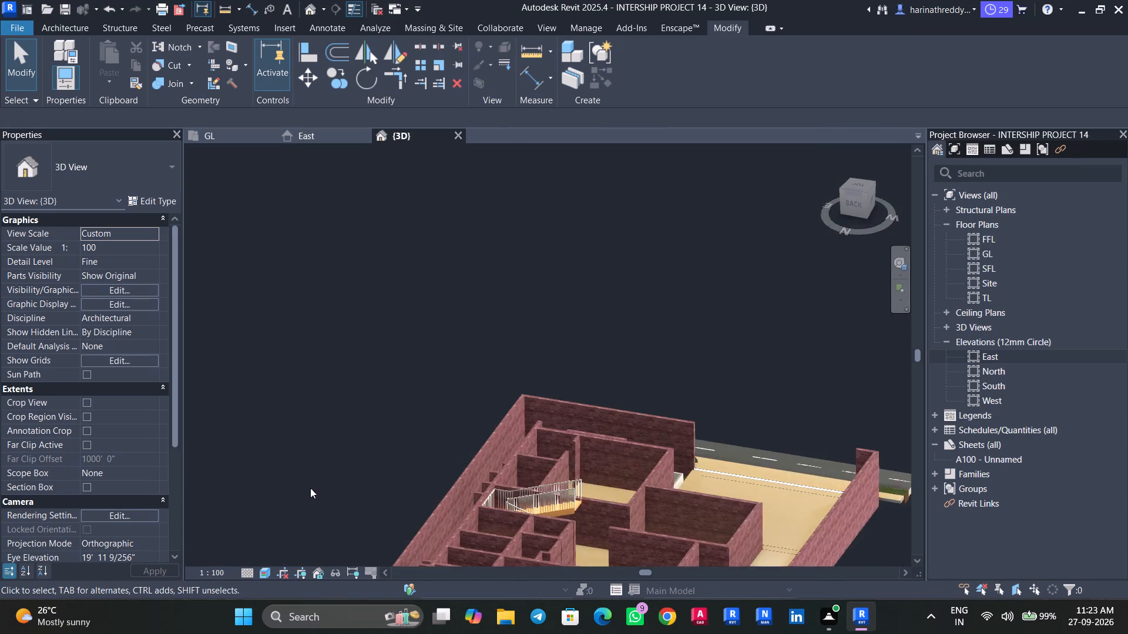
scroll(310, 488, up, 2)
shift+middle_drag(327, 514, 486, 524)
middle_drag(505, 526, 174, 436)
shift+middle_drag(278, 441, 273, 511)
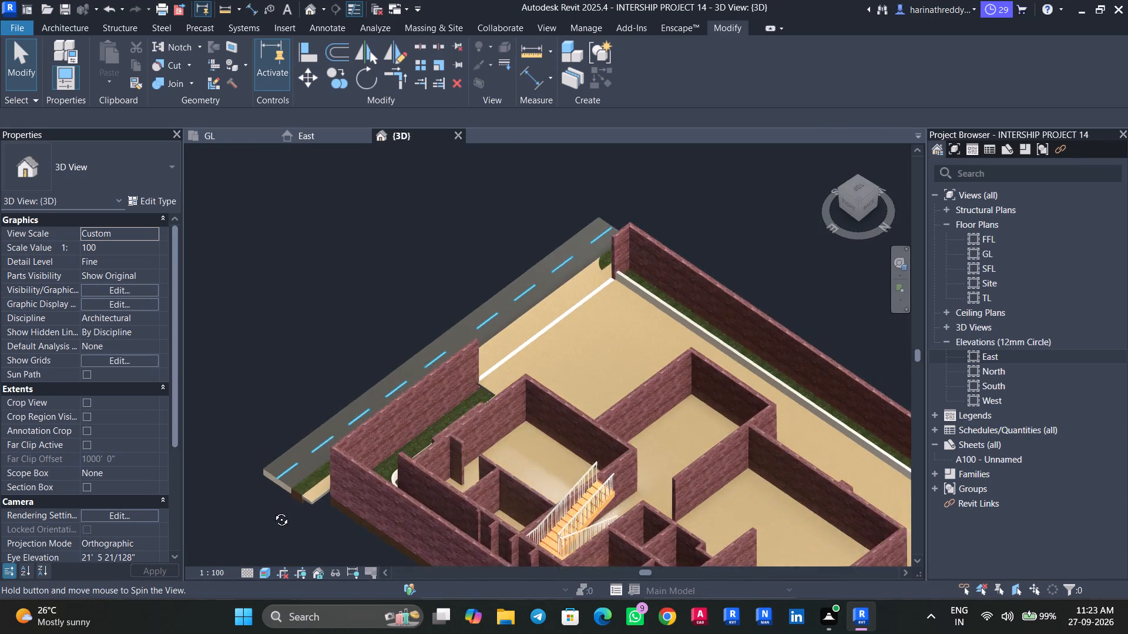
shift+middle_drag(273, 511, 273, 512)
scroll(328, 517, up, 8)
shift+middle_drag(238, 527, 415, 470)
shift+scroll(412, 473, up, 1)
middle_drag(489, 423, 481, 427)
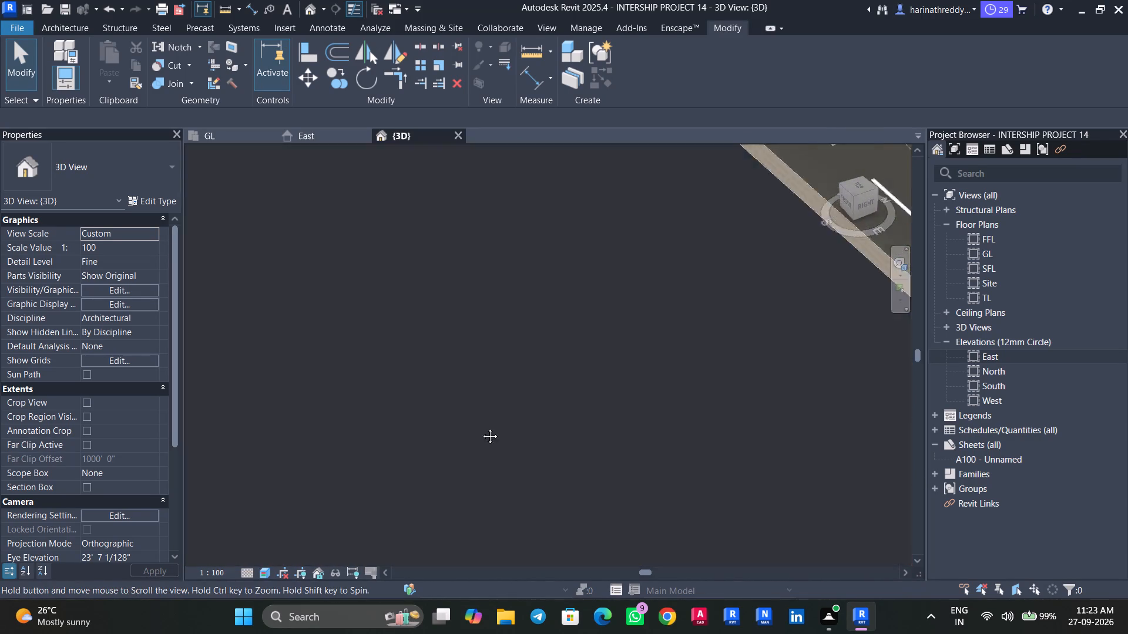
middle_drag(481, 427, 0, 567)
scroll(615, 441, up, 11)
middle_drag(753, 443, 608, 448)
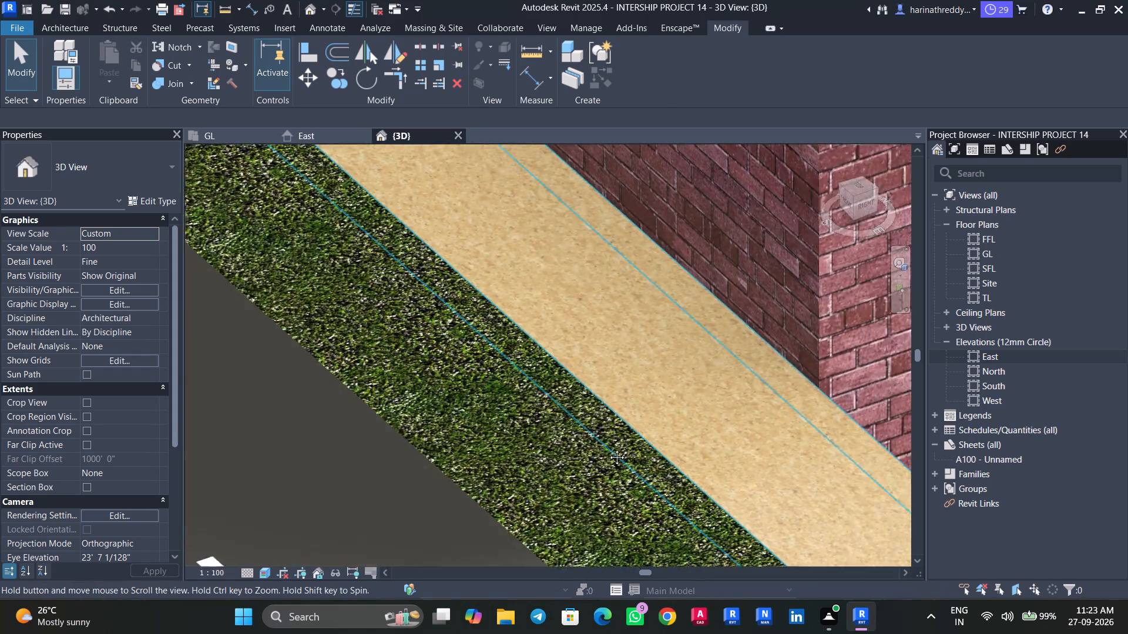
middle_drag(608, 448, 247, 453)
scroll(233, 457, down, 19)
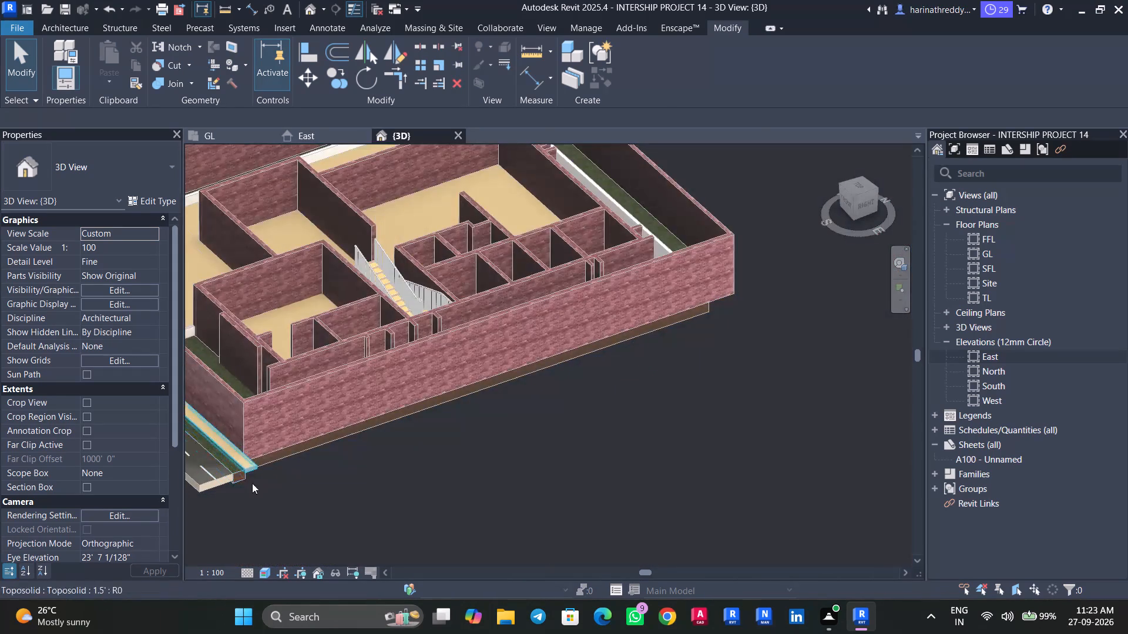
Examine the house's east side and northeast corner in 3D, including the staircase, side lawn, boundary wall and paving slabs.
shift+middle_drag(449, 490, 465, 558)
scroll(484, 405, up, 1)
middle_drag(485, 413, 513, 514)
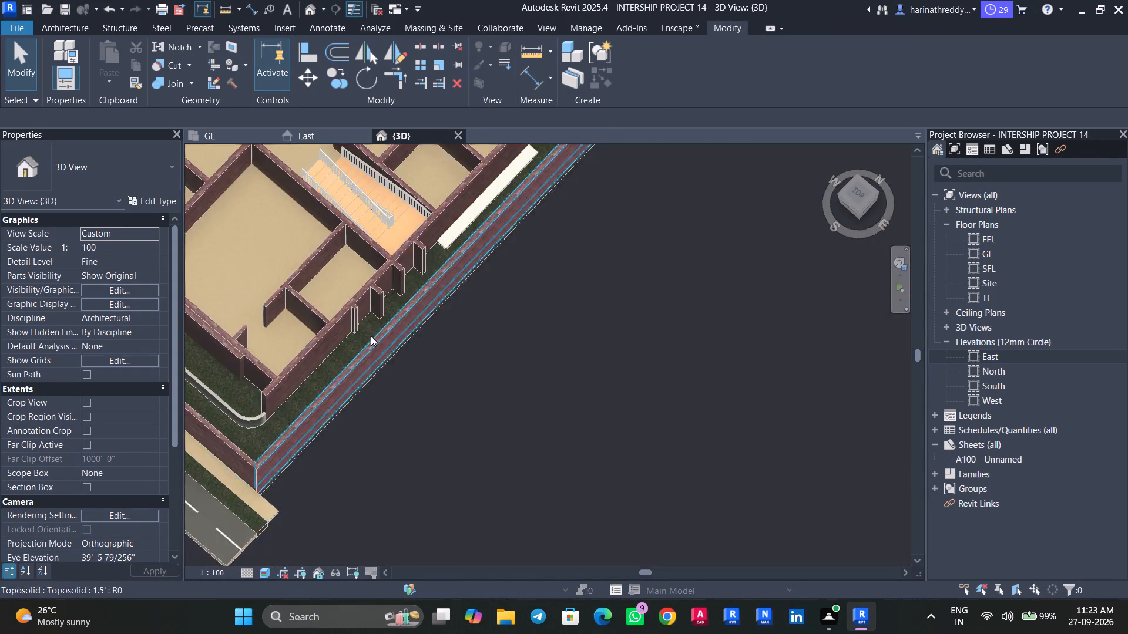
scroll(371, 336, up, 5)
middle_drag(537, 410, 545, 464)
scroll(545, 464, up, 1)
middle_drag(546, 433, 555, 487)
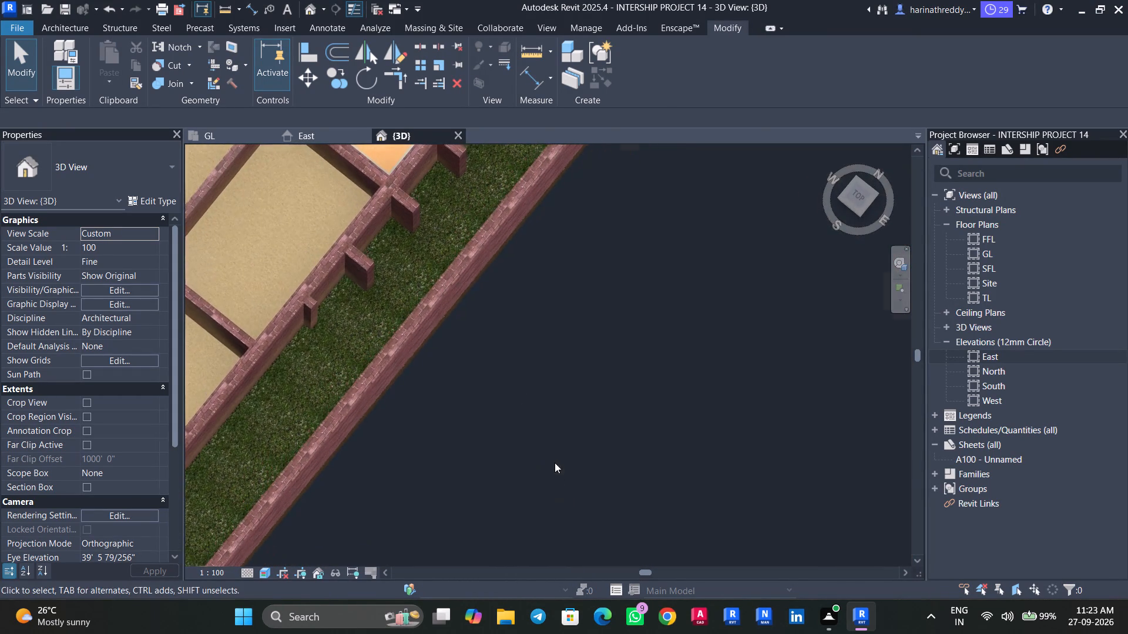
scroll(549, 453, down, 4)
middle_drag(546, 446, 546, 513)
middle_drag(578, 427, 549, 536)
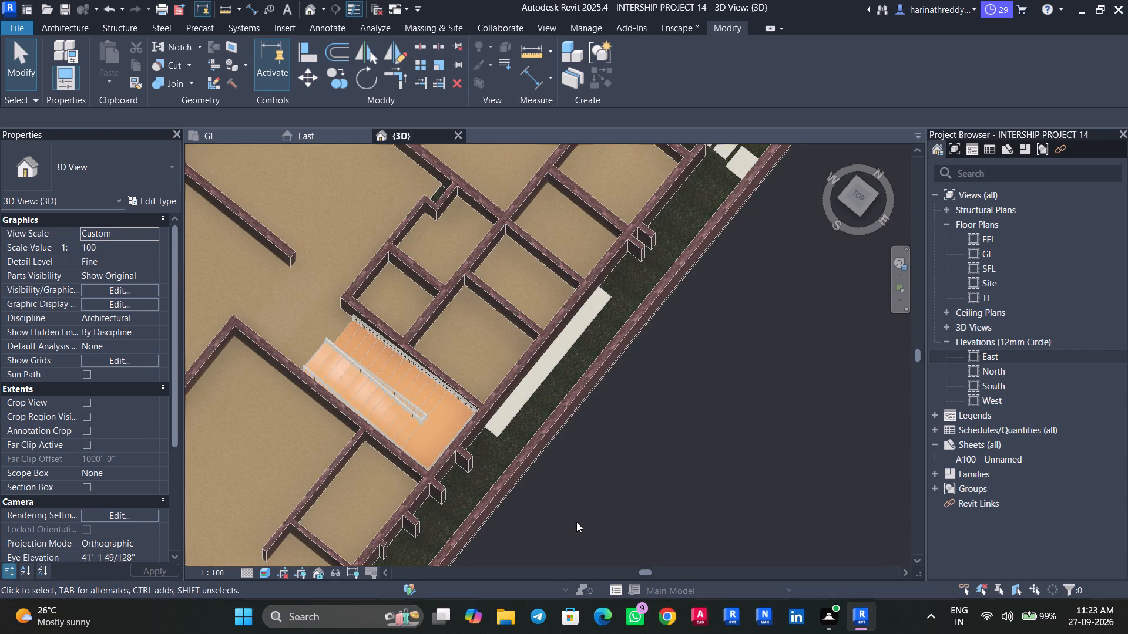
scroll(576, 522, down, 1)
shift+middle_drag(568, 543, 614, 462)
shift+scroll(614, 462, up, 1)
scroll(603, 463, down, 3)
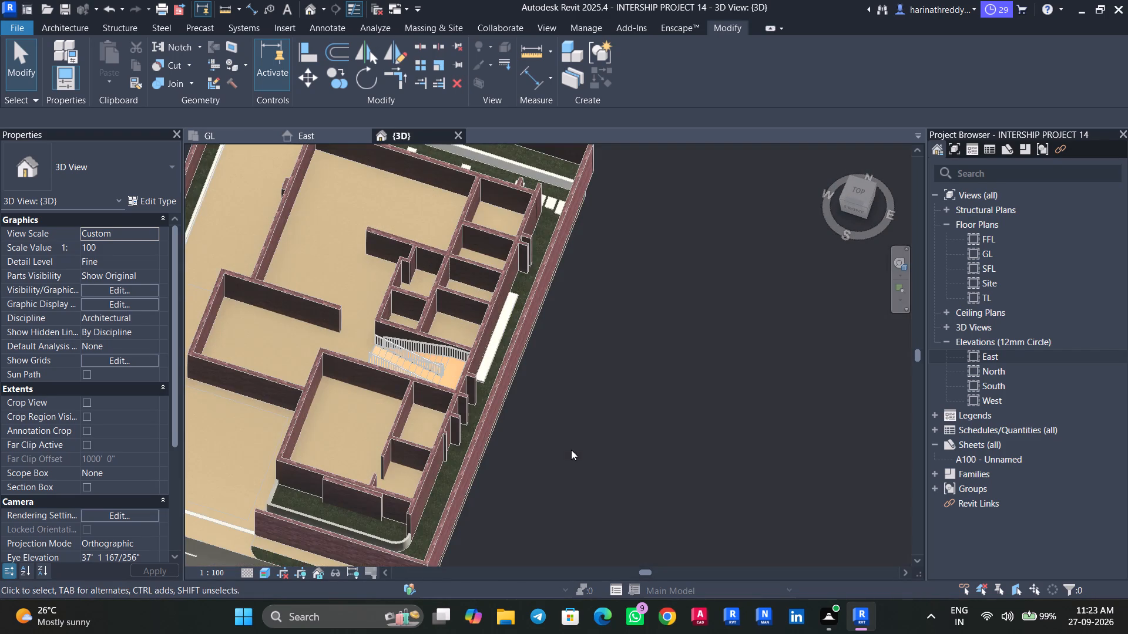
middle_drag(559, 456, 540, 599)
scroll(509, 348, up, 8)
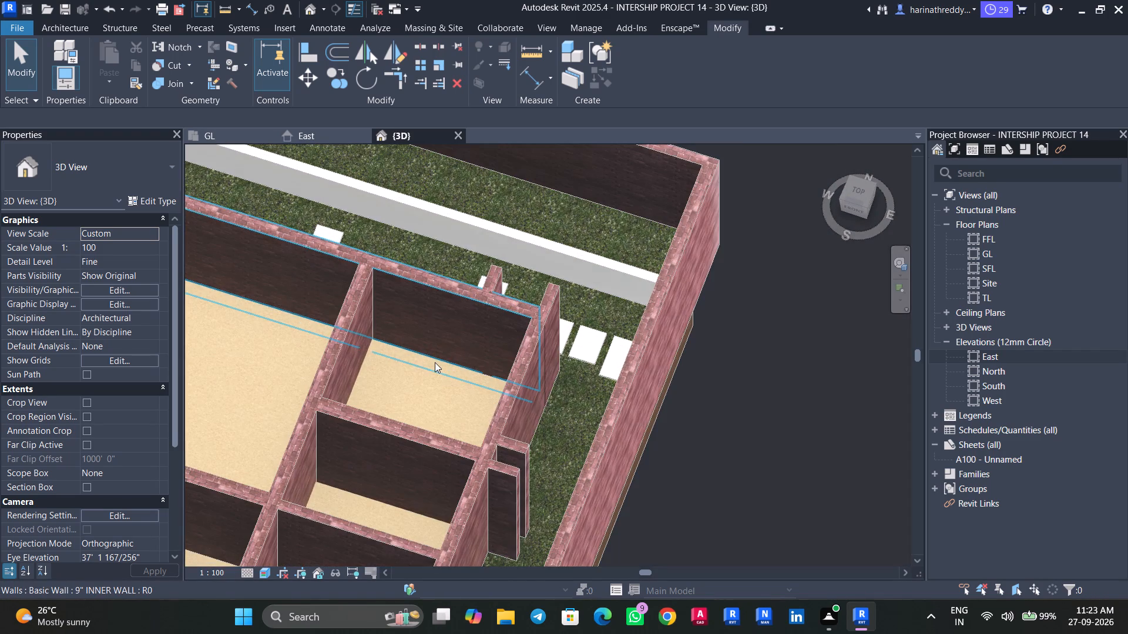
scroll(563, 309, up, 6)
shift+scroll(784, 491, up, 1)
shift+middle_drag(774, 488, 753, 466)
middle_drag(675, 464, 379, 213)
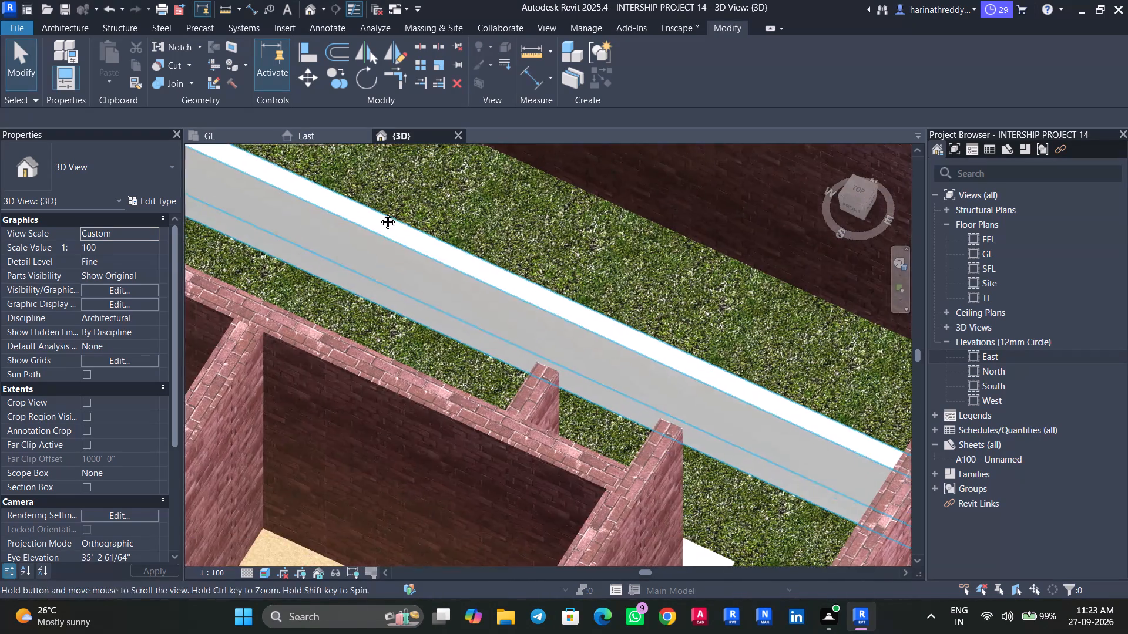
middle_drag(379, 213, 378, 213)
middle_drag(754, 500, 623, 308)
scroll(464, 377, up, 4)
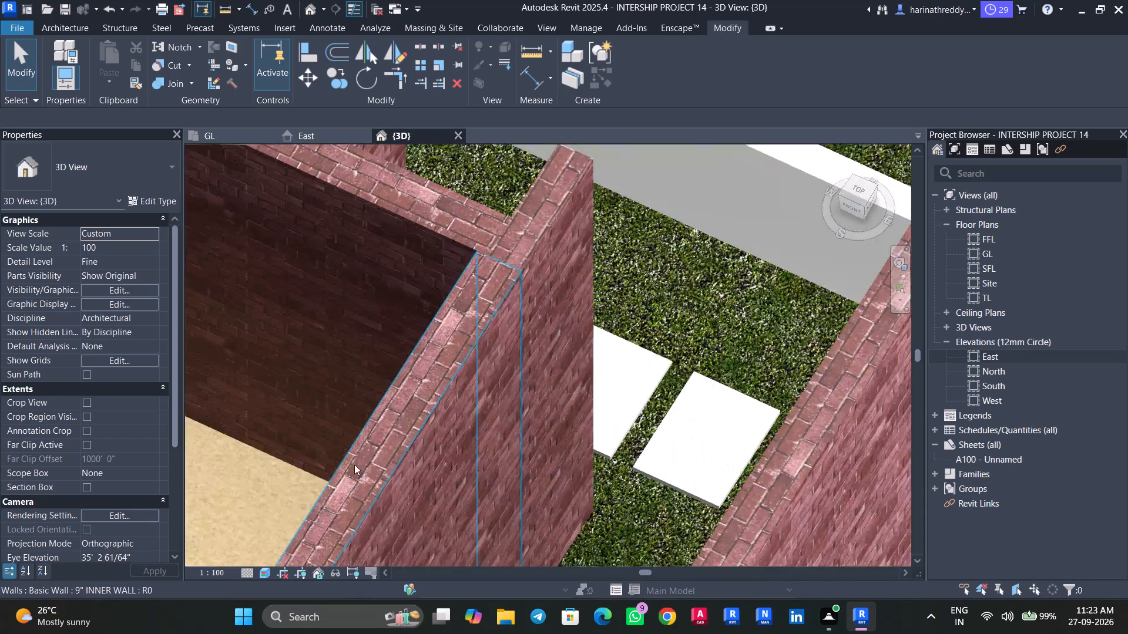
Inspect the short 7" WALL projecting from the house's northeast corner beside the paving slabs and the walls around it.
click(545, 235)
scroll(536, 263, down, 2)
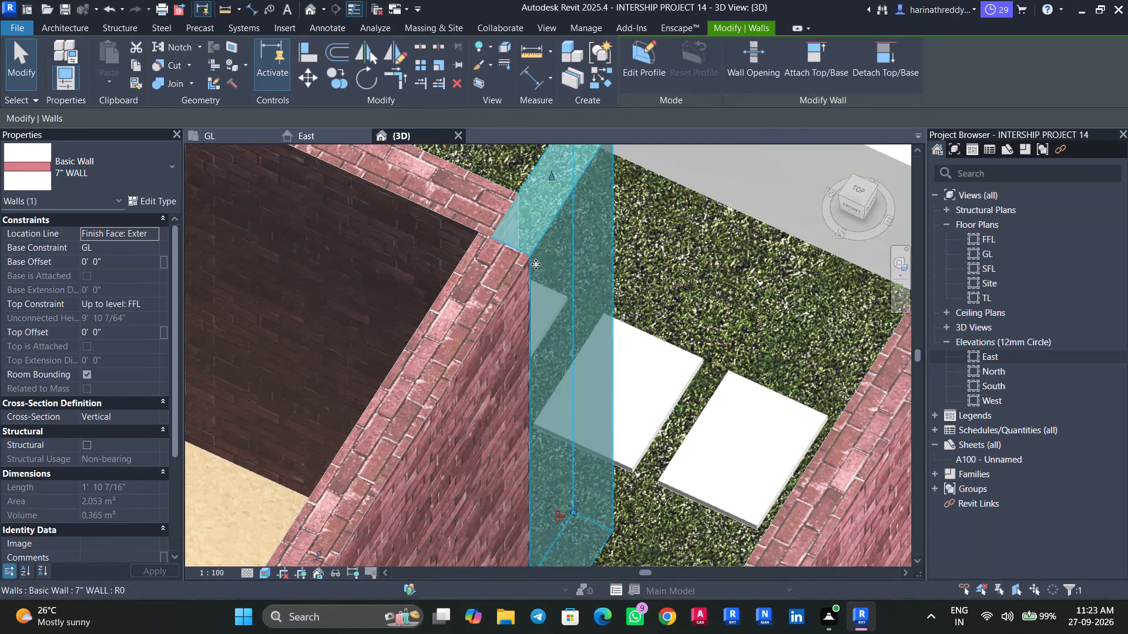
scroll(536, 264, down, 11)
scroll(535, 265, up, 1)
scroll(541, 337, up, 2)
scroll(541, 337, down, 1)
scroll(541, 337, up, 4)
scroll(536, 339, down, 1)
scroll(536, 339, up, 4)
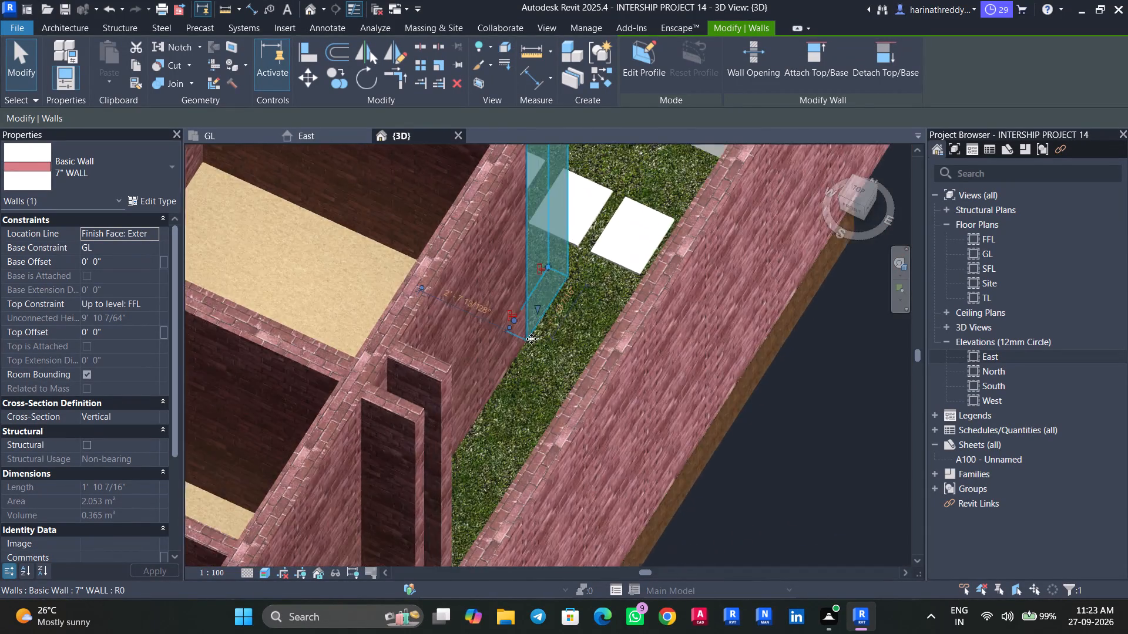
scroll(531, 339, up, 17)
key(Escape)
scroll(521, 345, down, 15)
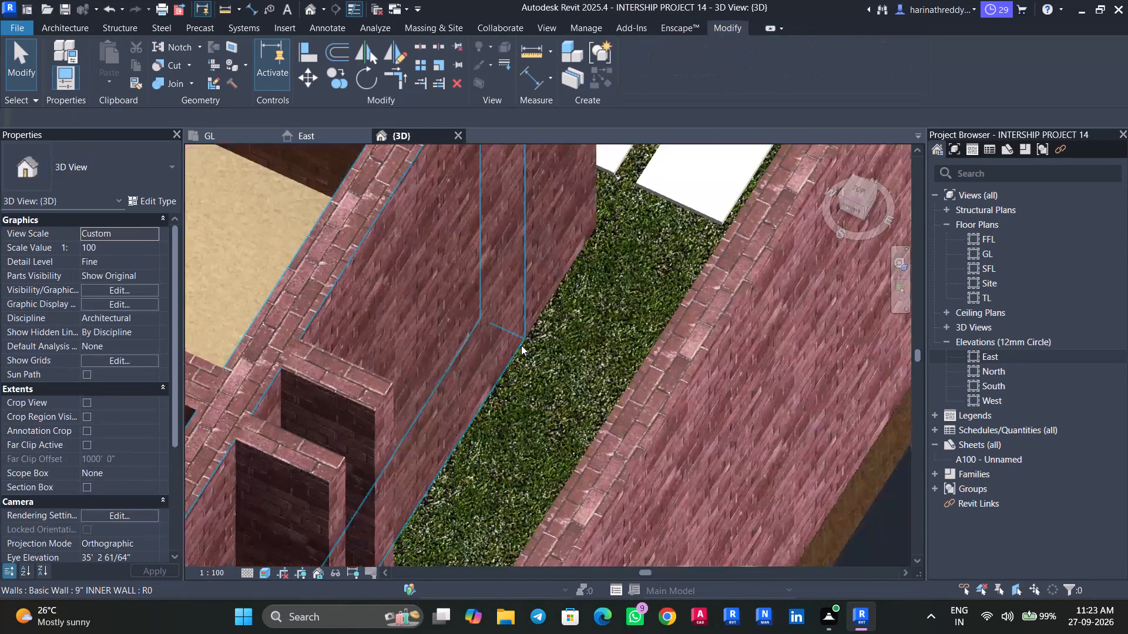
scroll(521, 345, down, 6)
scroll(521, 345, up, 1)
scroll(521, 345, down, 5)
scroll(521, 345, up, 1)
scroll(521, 345, down, 6)
scroll(521, 345, up, 1)
scroll(521, 345, down, 3)
scroll(521, 345, up, 1)
scroll(521, 345, down, 3)
scroll(521, 345, up, 1)
scroll(521, 345, down, 3)
Examine the portico floor, front boundary and road from the front of the house in 3D.
shift+middle_drag(273, 512, 290, 498)
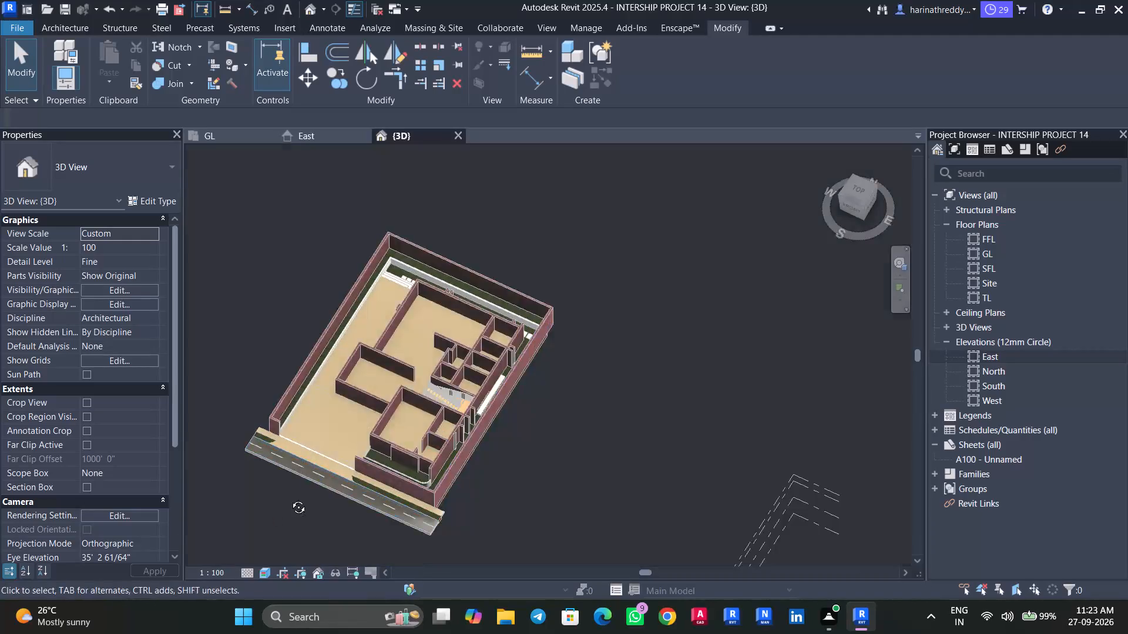
shift+middle_drag(290, 498, 388, 423)
middle_drag(390, 497, 595, 446)
scroll(510, 472, up, 5)
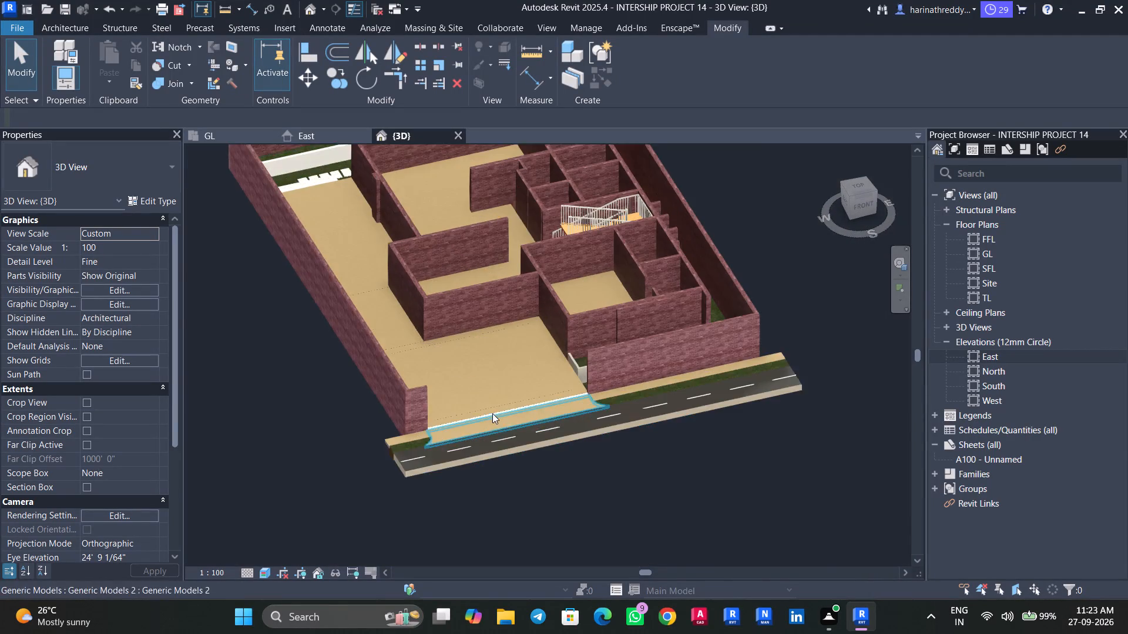
scroll(492, 413, up, 11)
scroll(528, 367, up, 1)
middle_drag(526, 373, 315, 521)
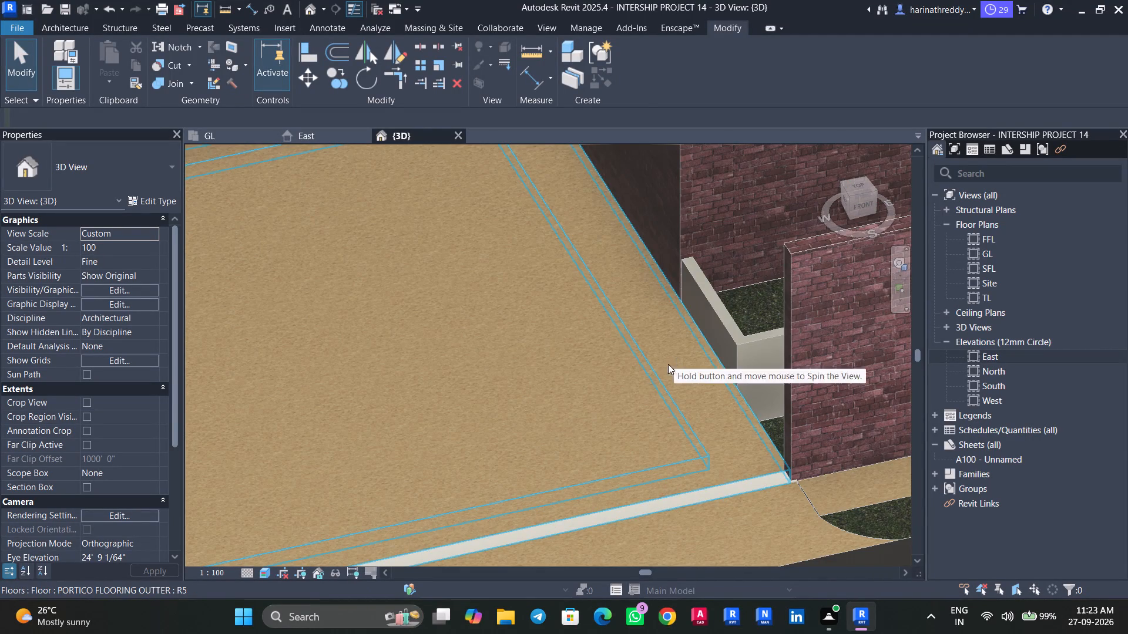
scroll(518, 442, down, 8)
Examine the first-floor layout of the plan image in the GL floor plan.
click(227, 126)
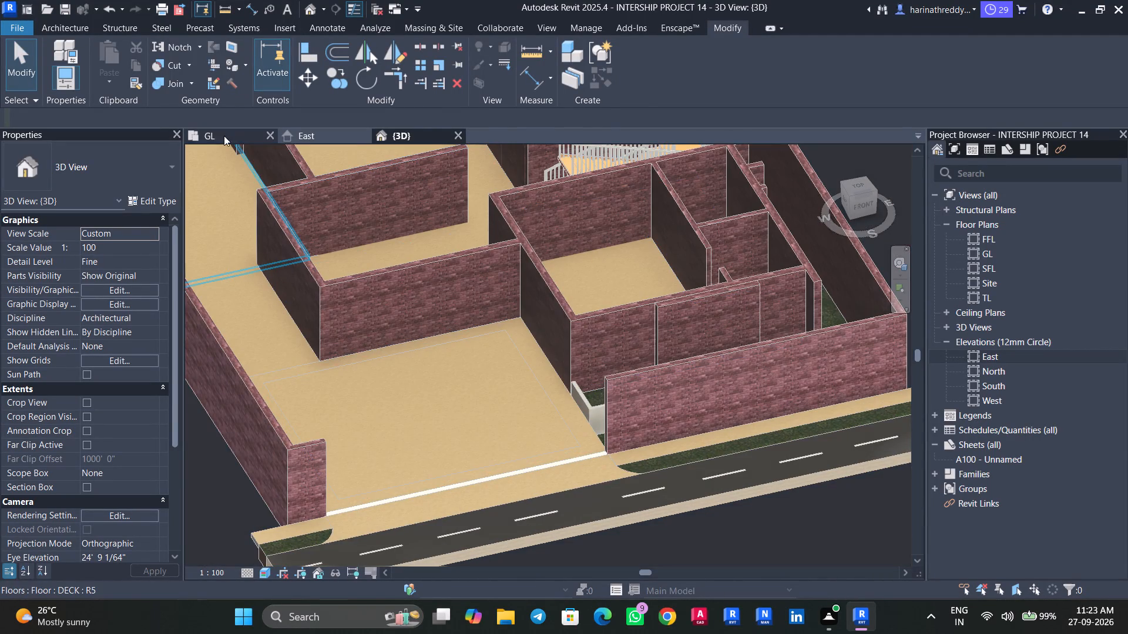
click(224, 136)
scroll(425, 403, down, 19)
scroll(474, 288, up, 5)
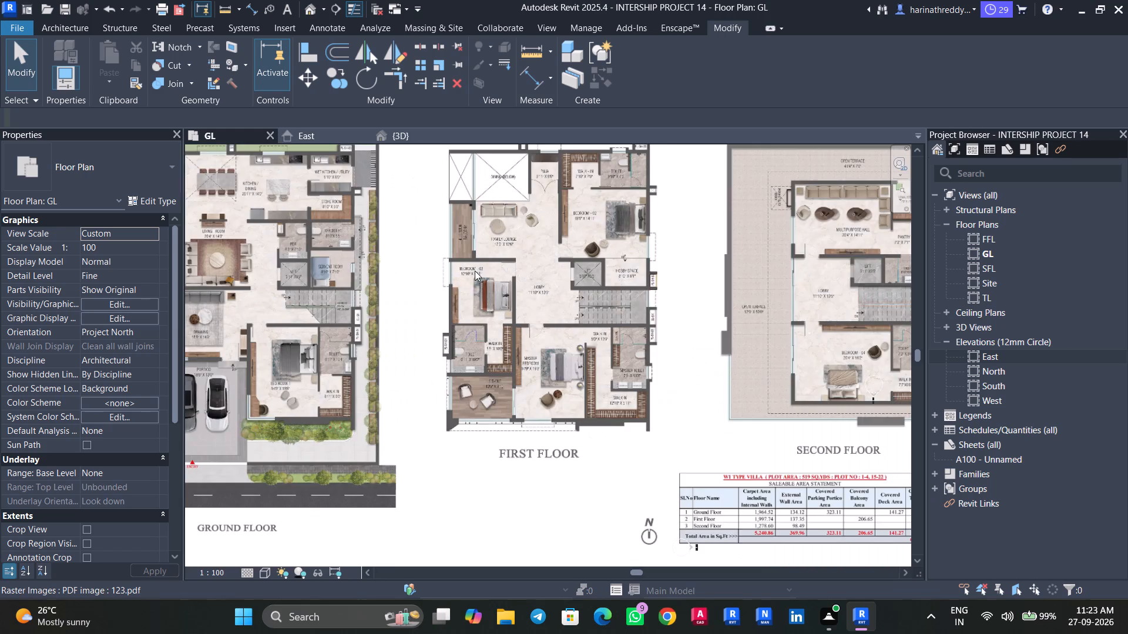
scroll(475, 271, up, 1)
scroll(475, 271, down, 1)
scroll(475, 271, up, 3)
middle_drag(475, 271, 446, 373)
middle_drag(448, 376, 451, 379)
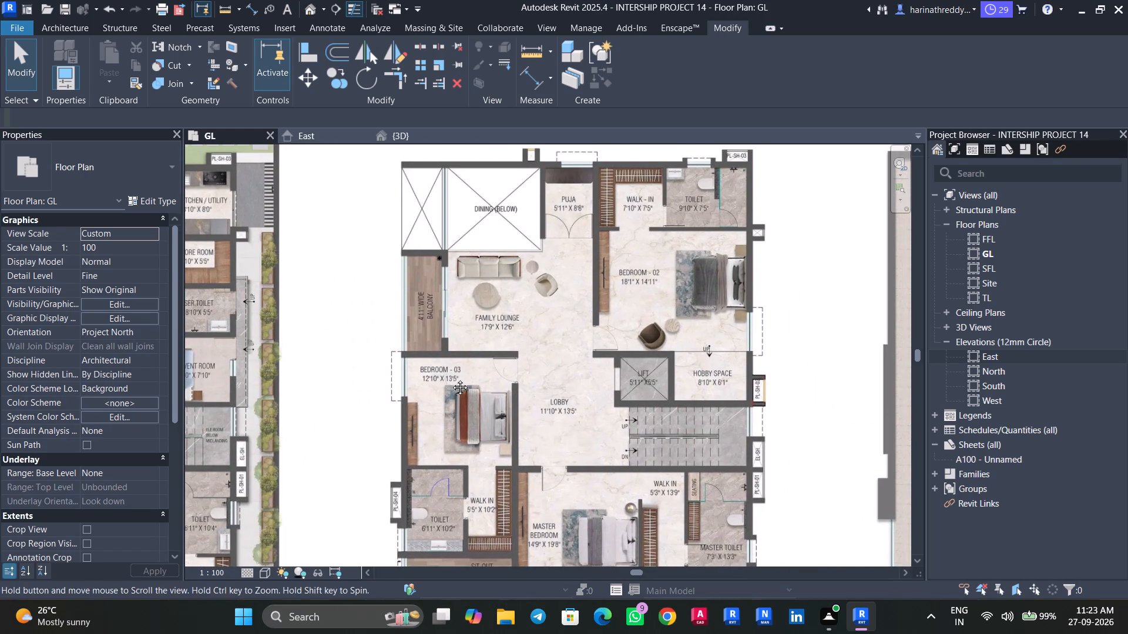
middle_drag(451, 379, 555, 372)
scroll(555, 372, down, 1)
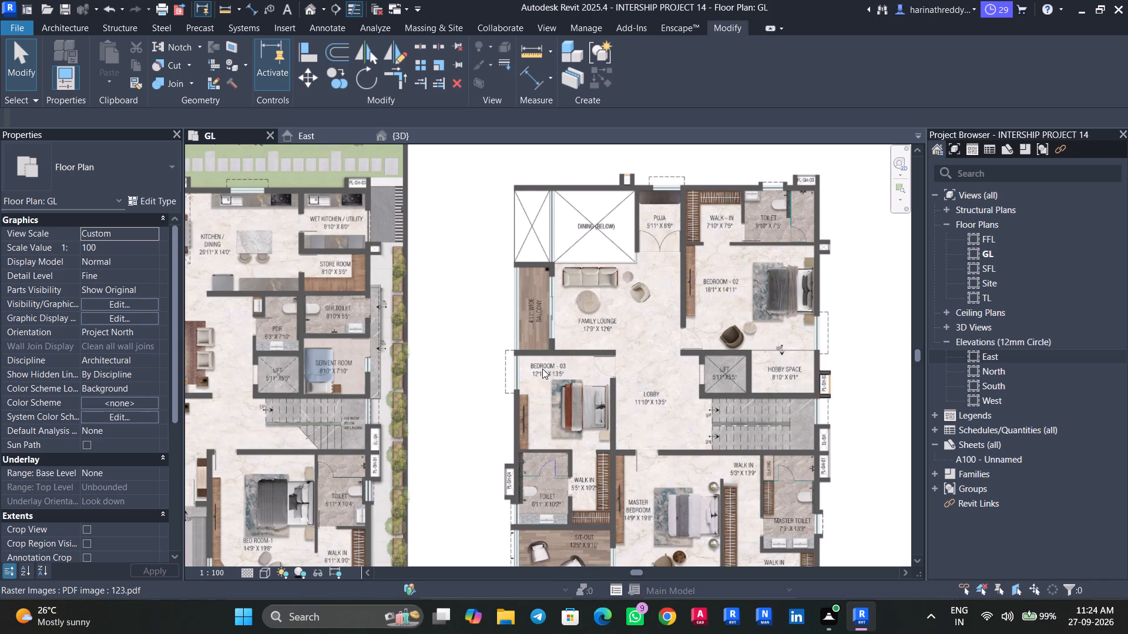
scroll(542, 369, down, 1)
scroll(603, 356, down, 1)
scroll(663, 259, up, 10)
middle_drag(620, 363, 595, 450)
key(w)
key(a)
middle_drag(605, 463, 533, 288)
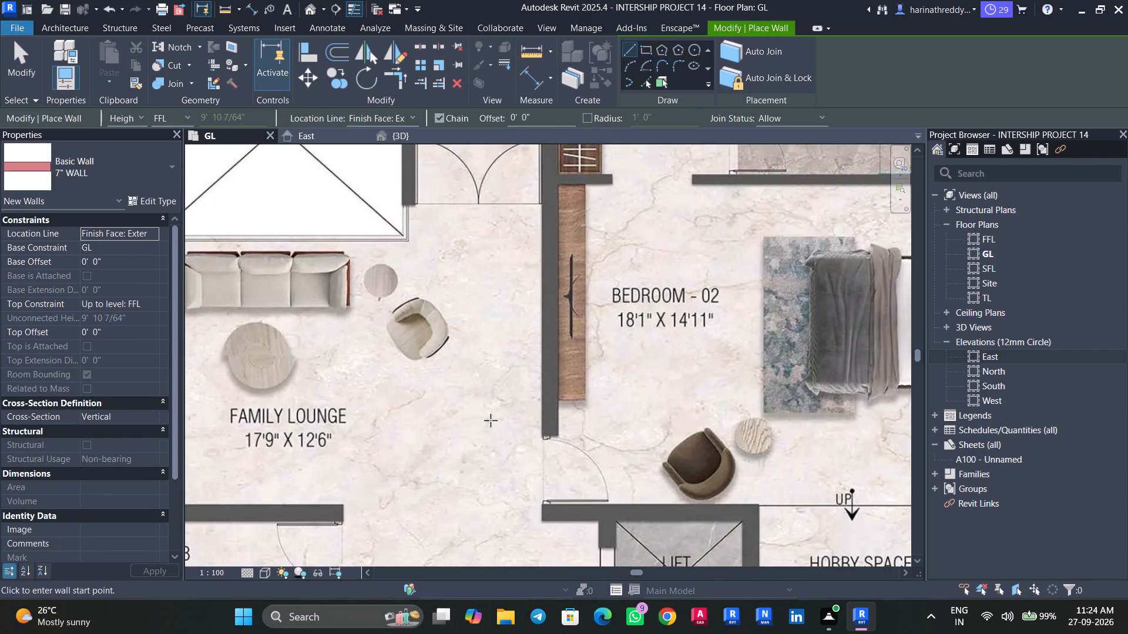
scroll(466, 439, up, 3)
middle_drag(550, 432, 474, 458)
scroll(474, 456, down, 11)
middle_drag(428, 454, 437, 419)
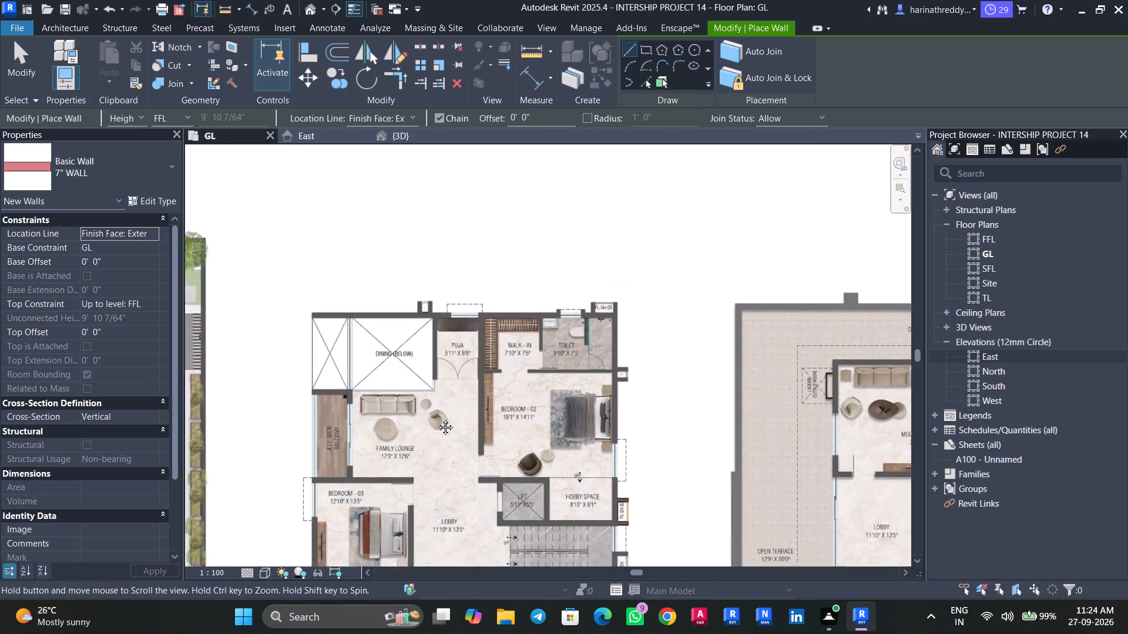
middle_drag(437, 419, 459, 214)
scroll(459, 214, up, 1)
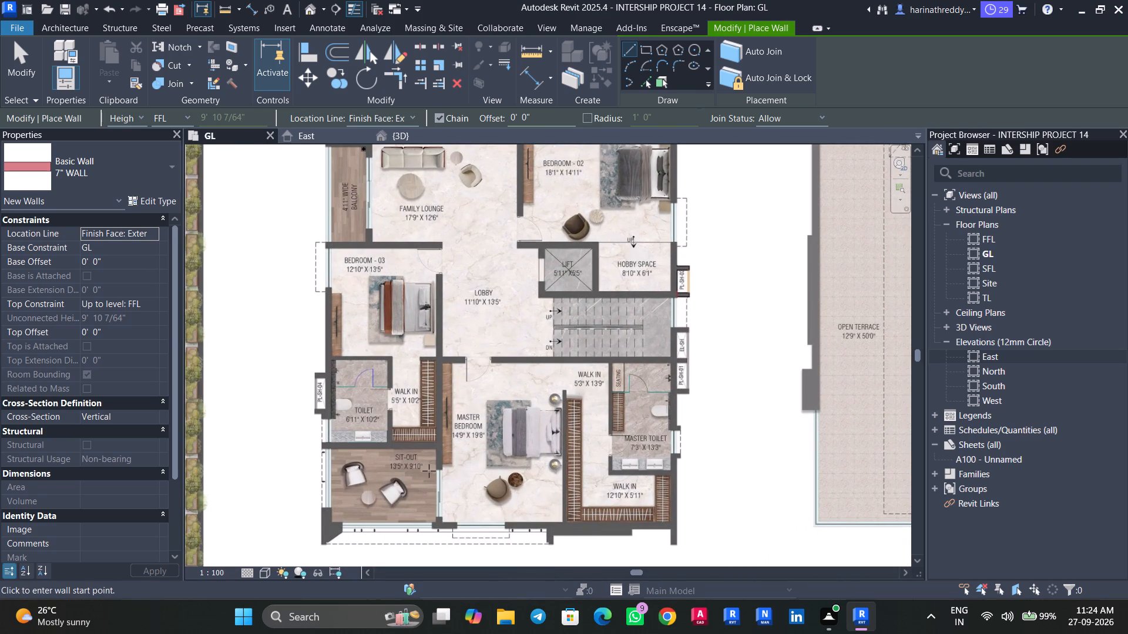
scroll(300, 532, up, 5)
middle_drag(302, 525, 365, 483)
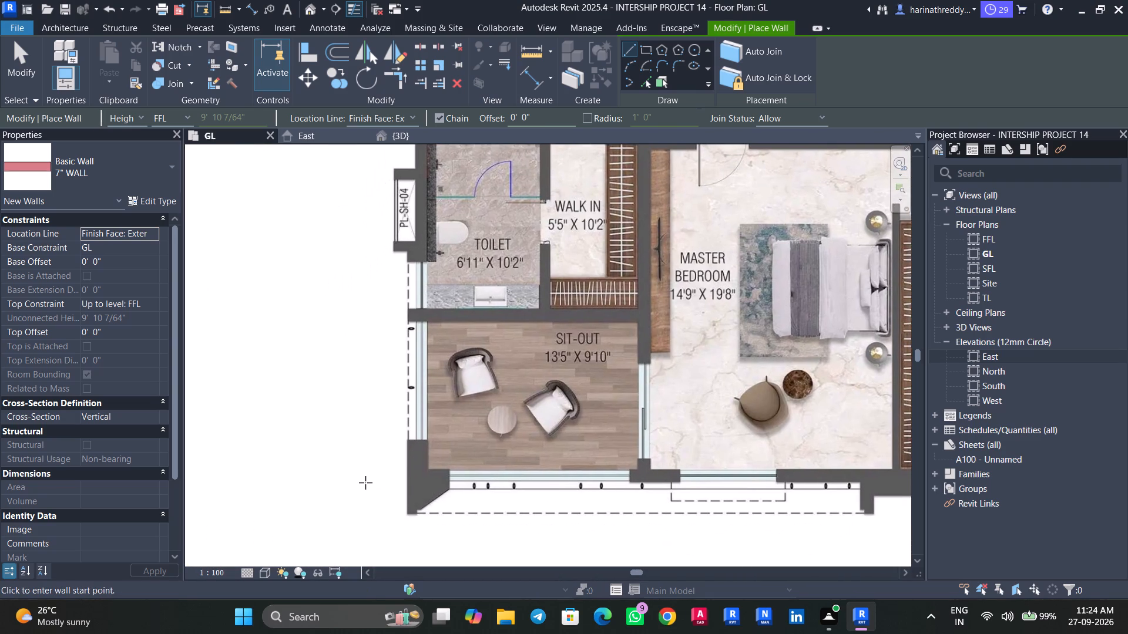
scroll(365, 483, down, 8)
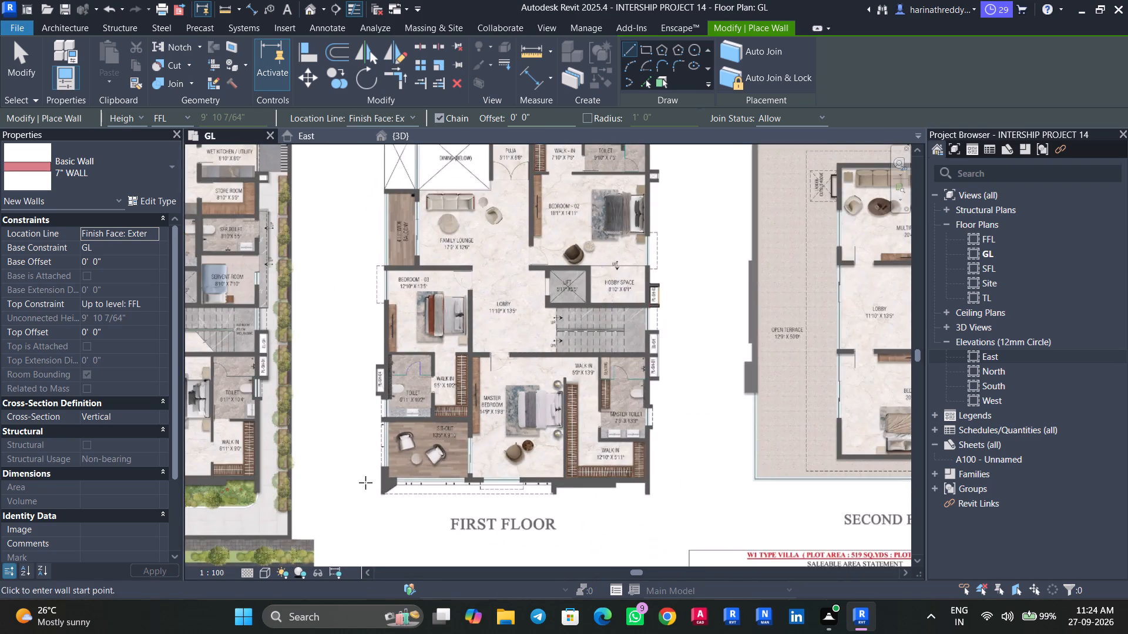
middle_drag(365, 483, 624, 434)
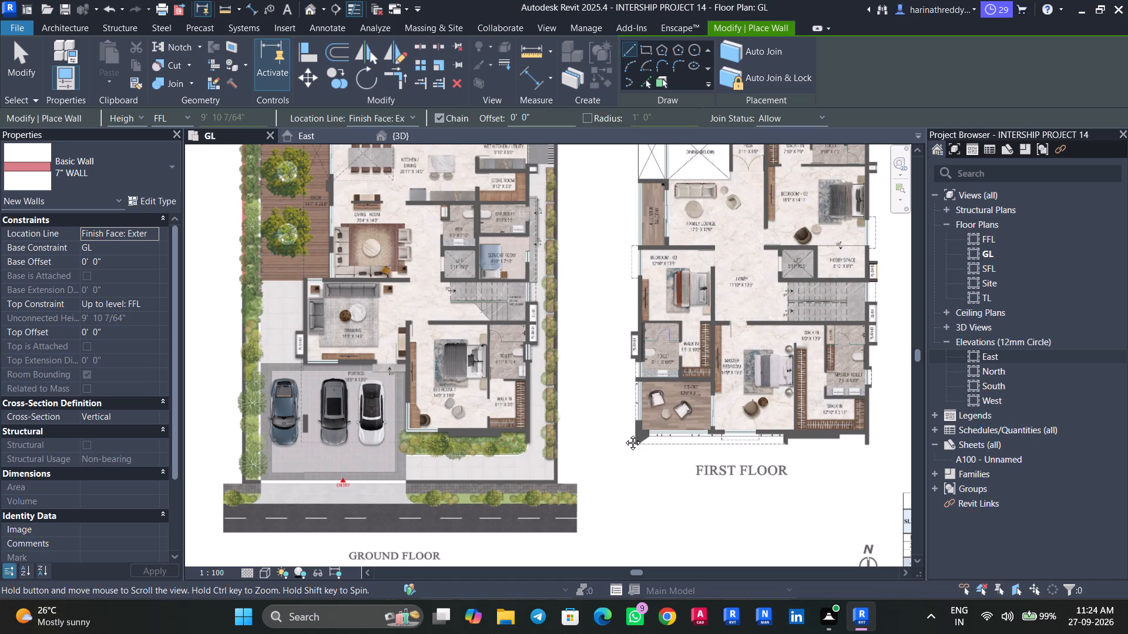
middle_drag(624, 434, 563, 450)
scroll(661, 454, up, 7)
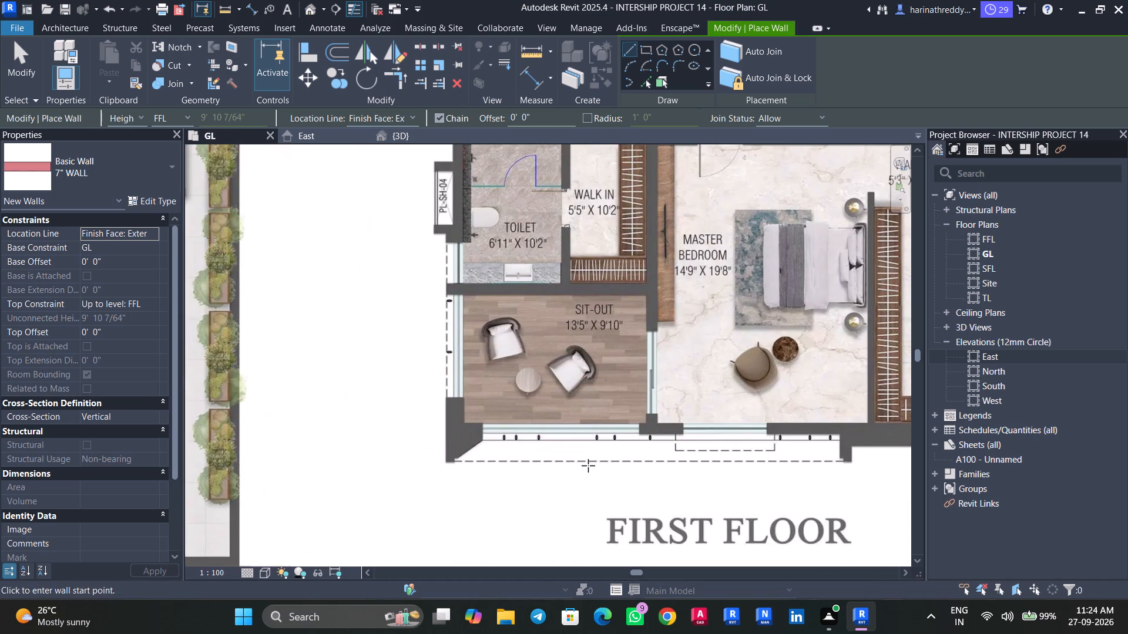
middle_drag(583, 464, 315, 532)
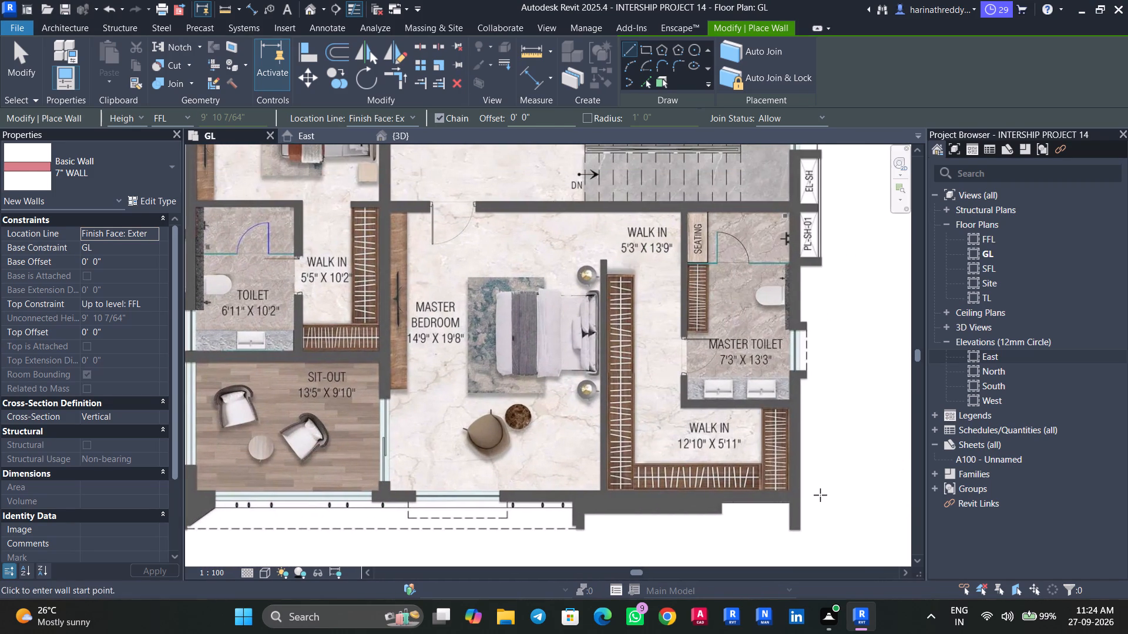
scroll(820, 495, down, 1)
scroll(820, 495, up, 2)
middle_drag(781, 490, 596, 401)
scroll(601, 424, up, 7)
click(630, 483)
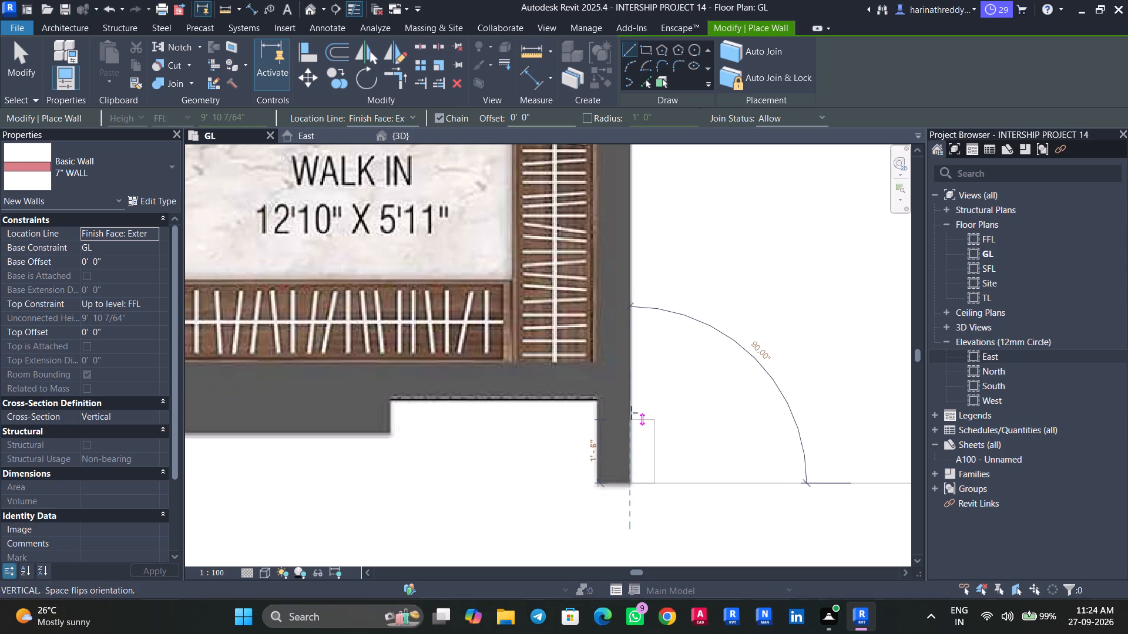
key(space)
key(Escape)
Draw a 9" INNER WALL about 61' 9" long along the first-floor plan's east side, from below the 12'10" walk-in to PL-SH-03.
click(94, 163)
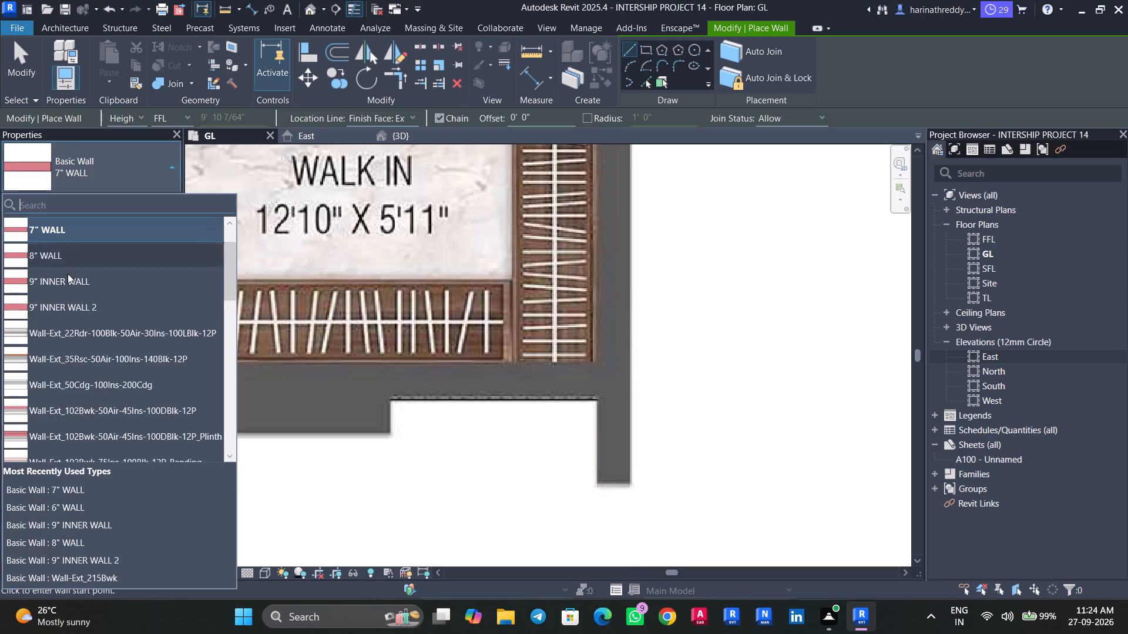
click(60, 291)
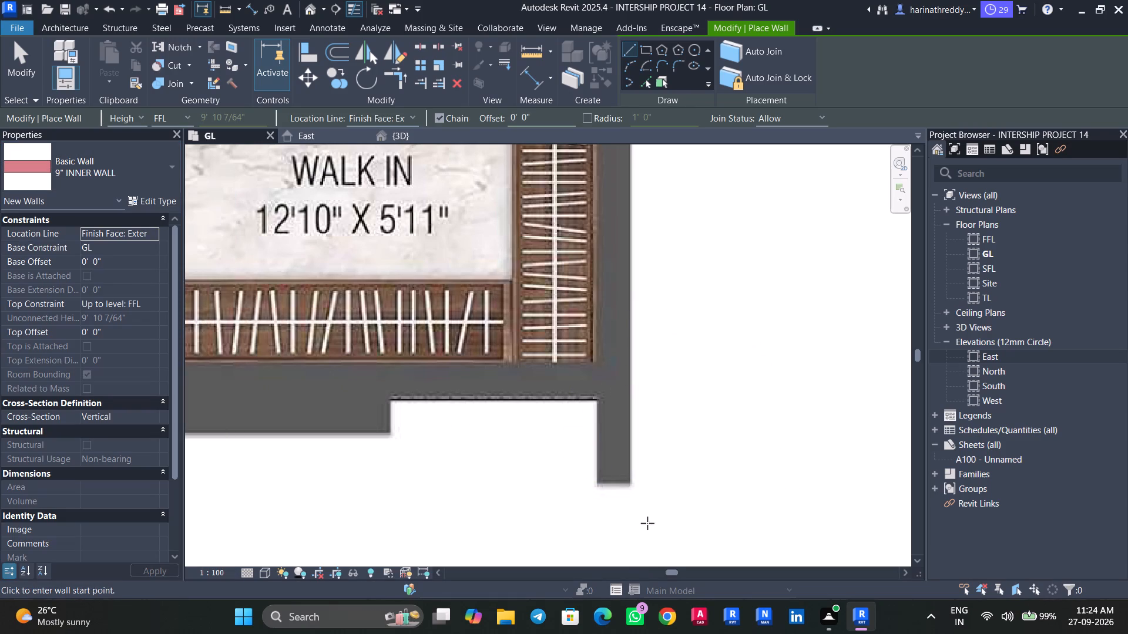
click(629, 483)
key(space)
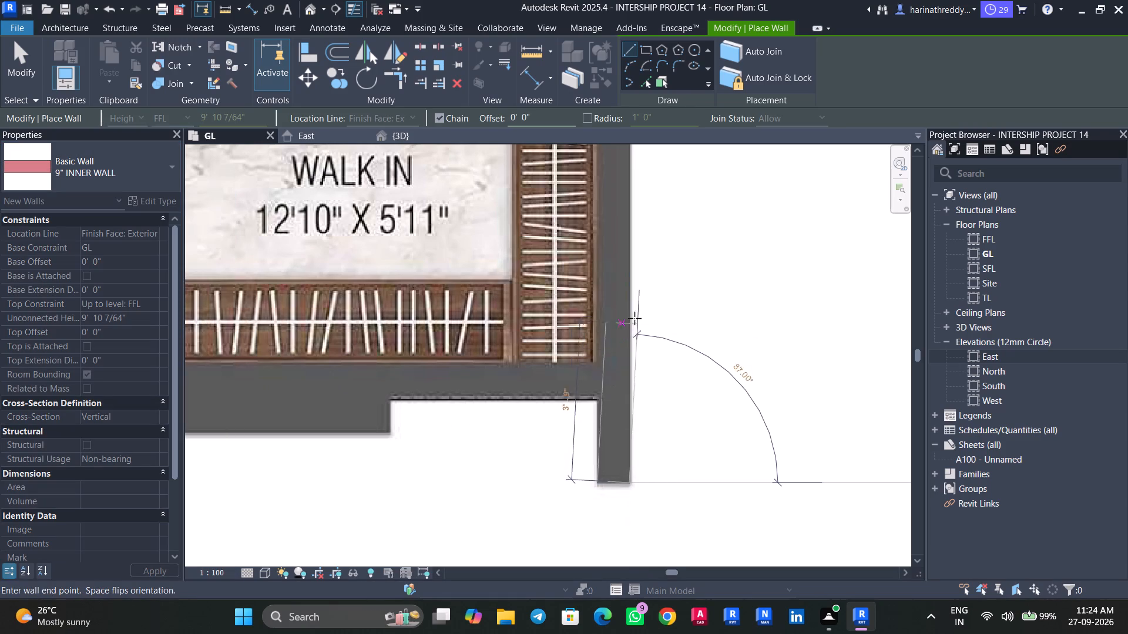
middle_drag(624, 287, 629, 471)
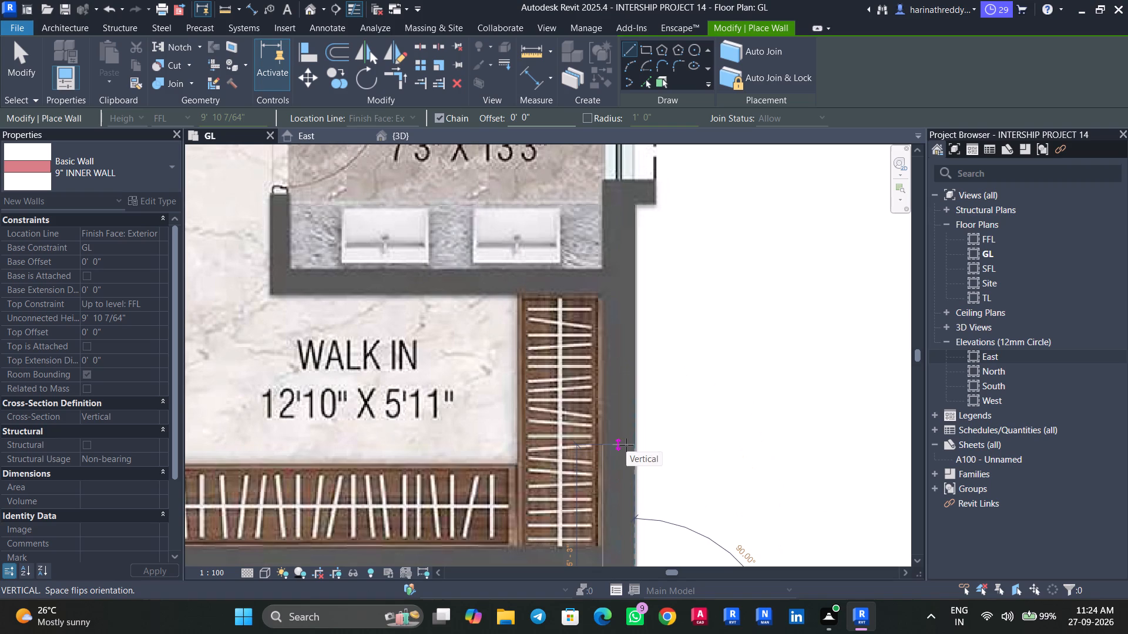
scroll(626, 445, down, 1)
scroll(626, 445, up, 1)
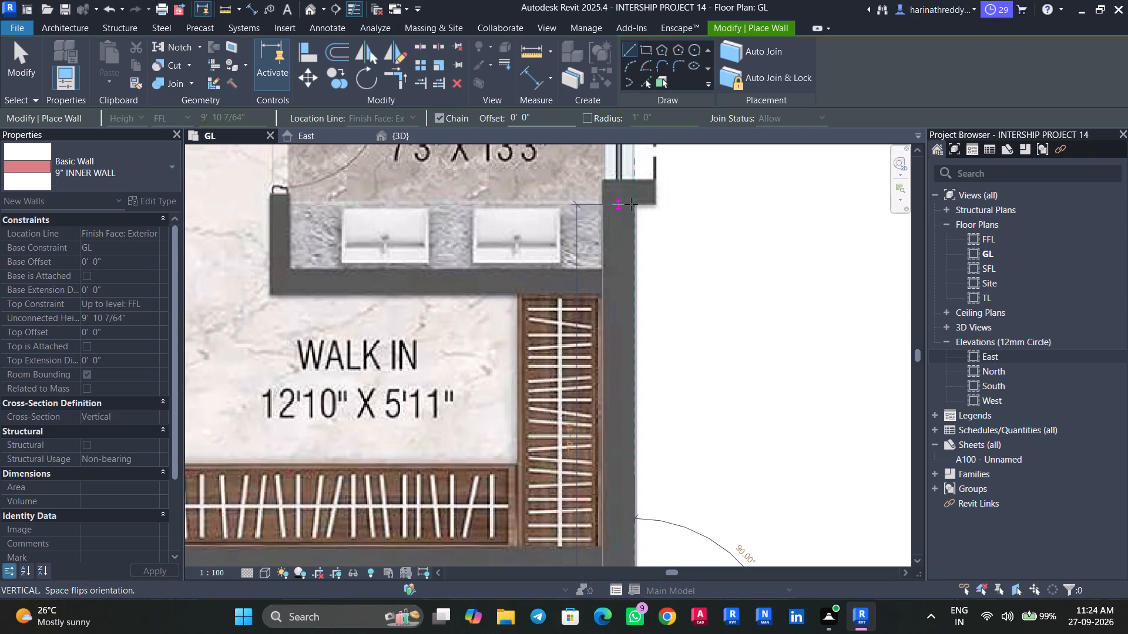
middle_drag(631, 204, 622, 386)
scroll(622, 386, down, 5)
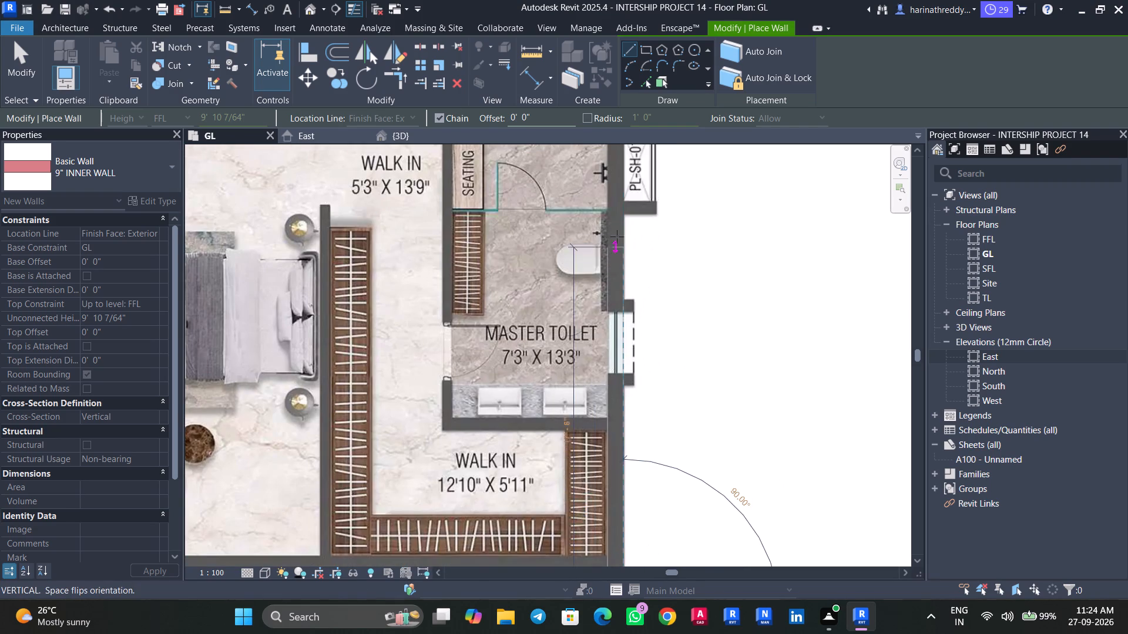
middle_drag(620, 205, 612, 448)
middle_drag(617, 279, 597, 474)
middle_drag(599, 250, 575, 473)
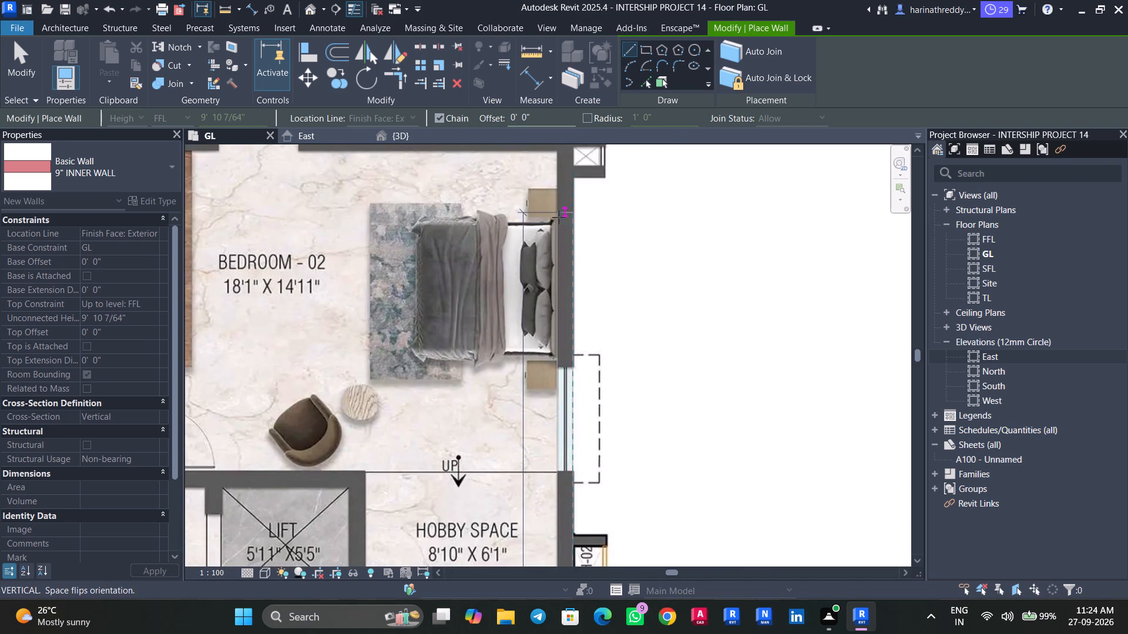
middle_drag(559, 218, 562, 472)
scroll(561, 298, up, 3)
middle_drag(561, 295, 562, 329)
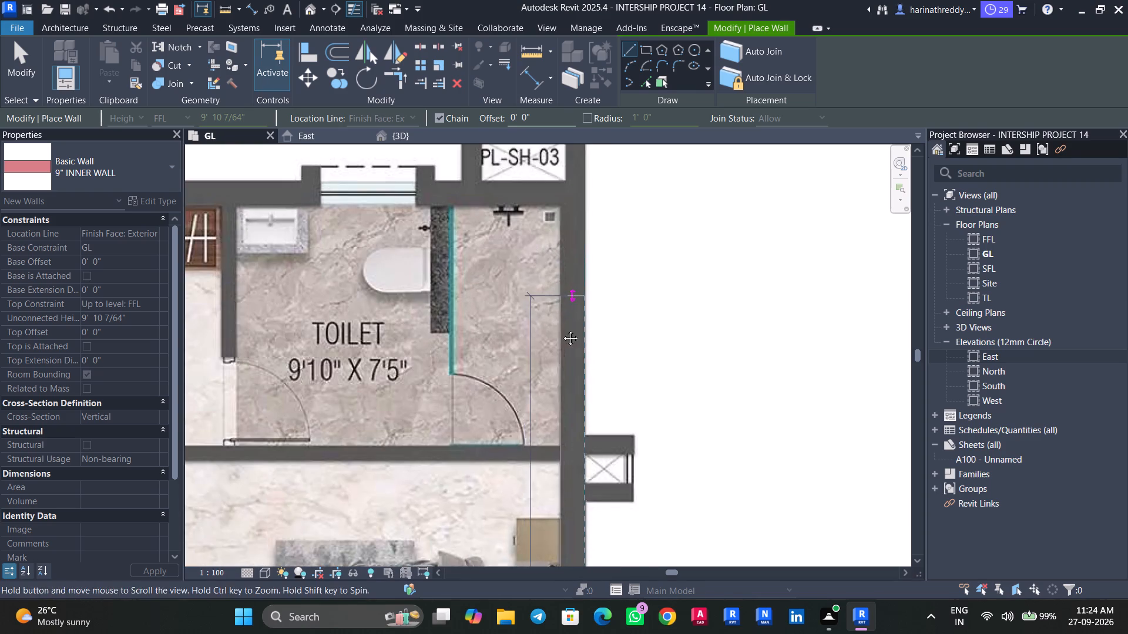
middle_drag(562, 329, 556, 494)
scroll(555, 360, up, 4)
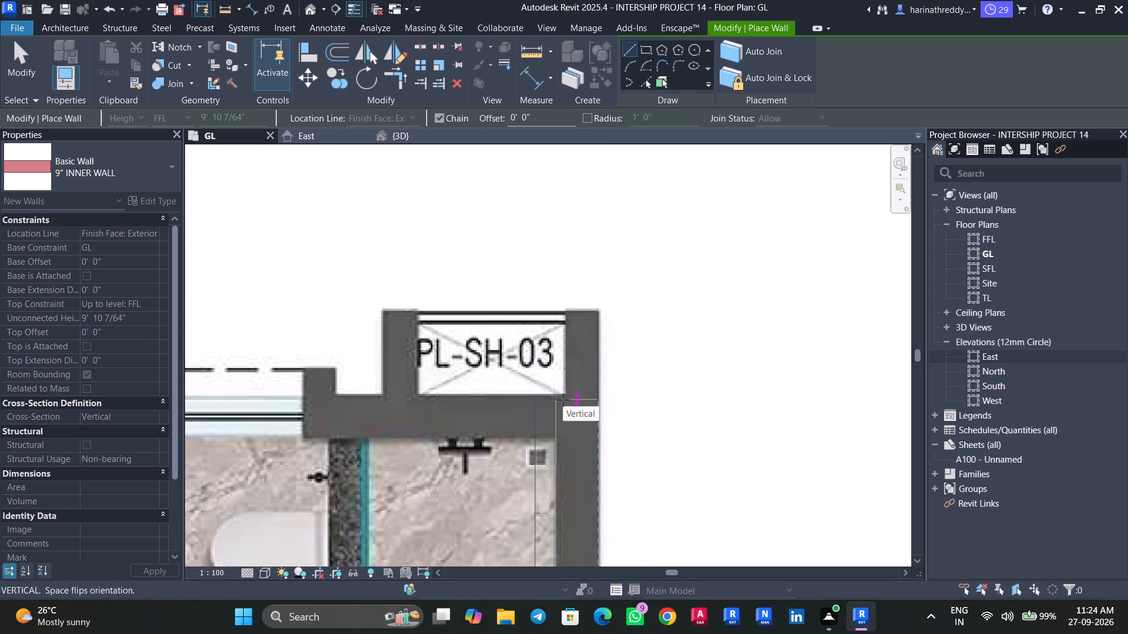
scroll(563, 396, up, 4)
click(563, 396)
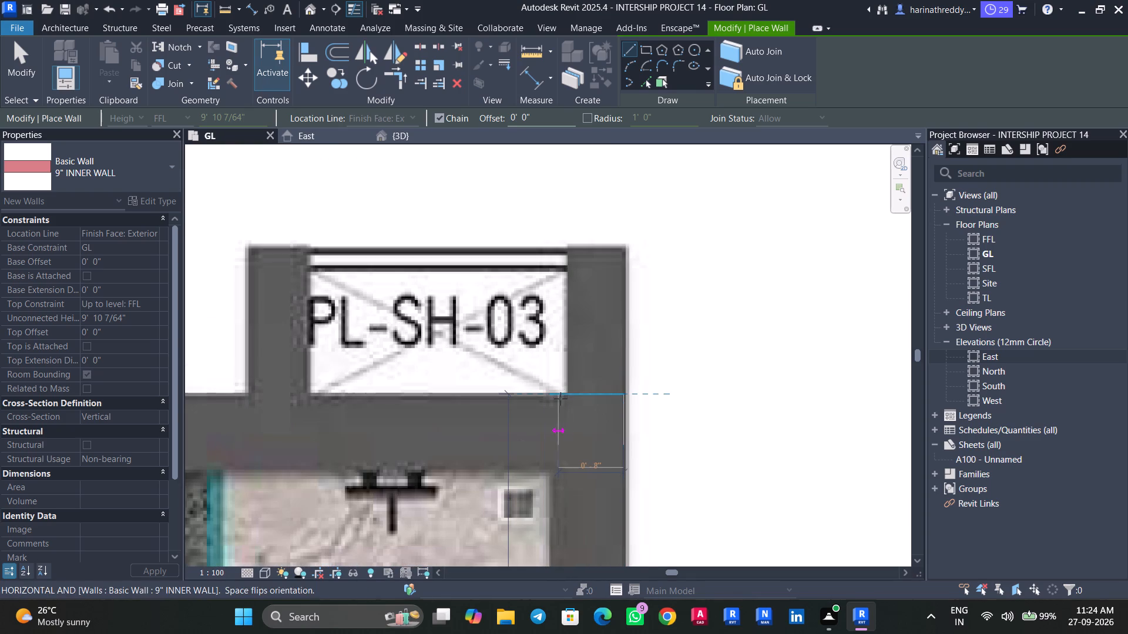
key(Escape)
Draw a 9" INNER WALL about 43' 11" long along the first-floor plan's north side, from PL-SH-03 to the dining void's outer corner.
click(553, 395)
key(space)
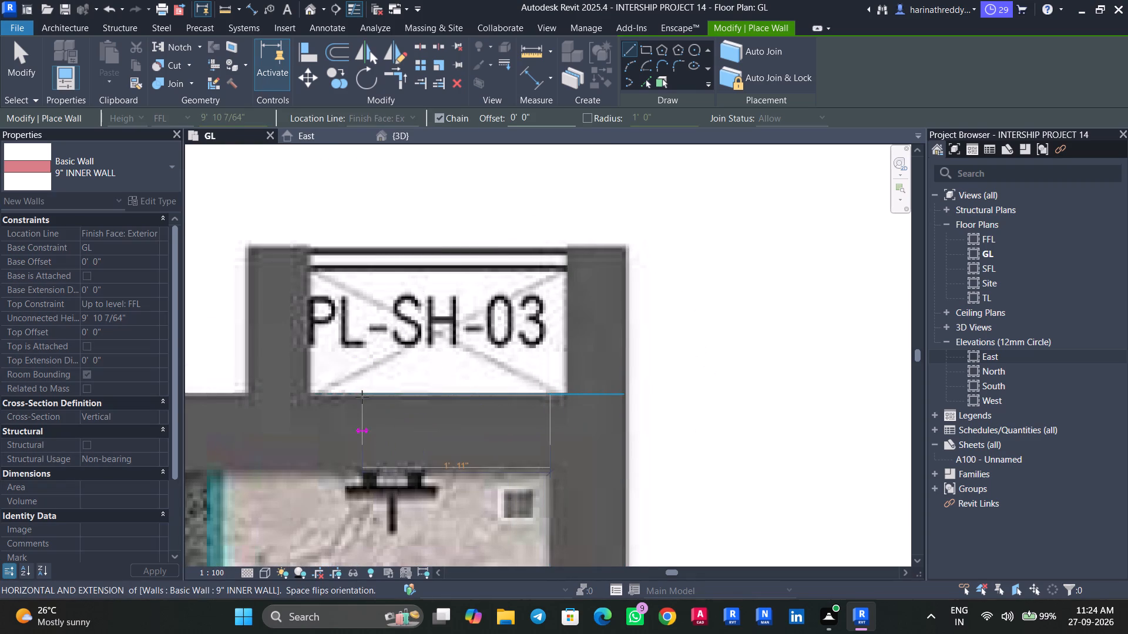
middle_drag(331, 404, 716, 398)
scroll(496, 392, down, 6)
scroll(496, 392, up, 1)
scroll(496, 392, down, 1)
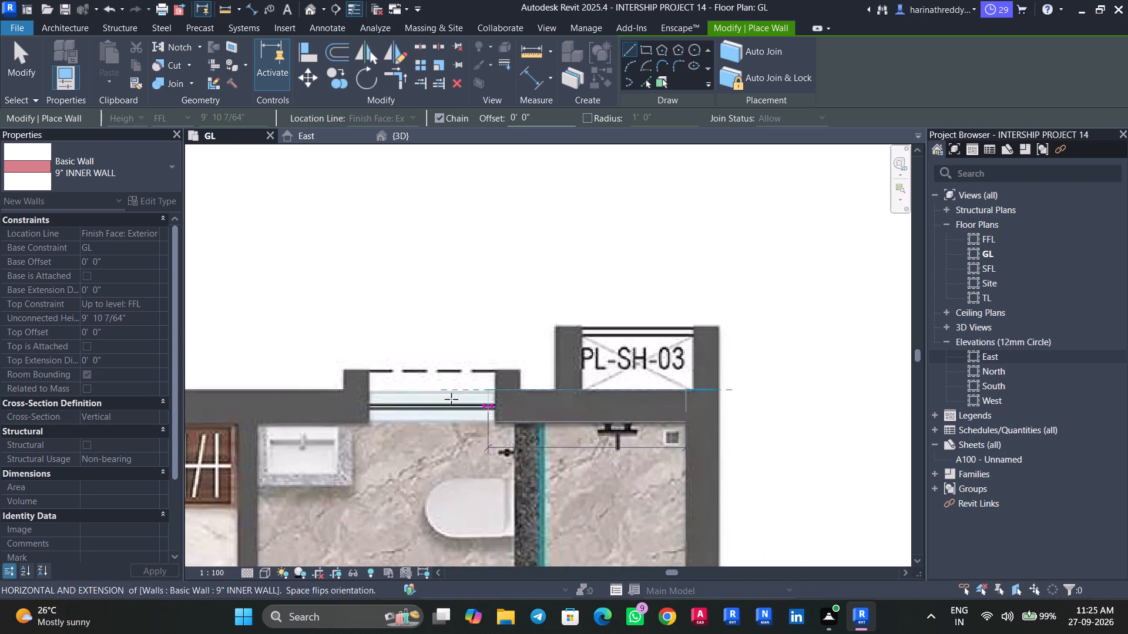
middle_drag(448, 400, 630, 400)
middle_drag(442, 397, 640, 398)
middle_drag(453, 404, 613, 397)
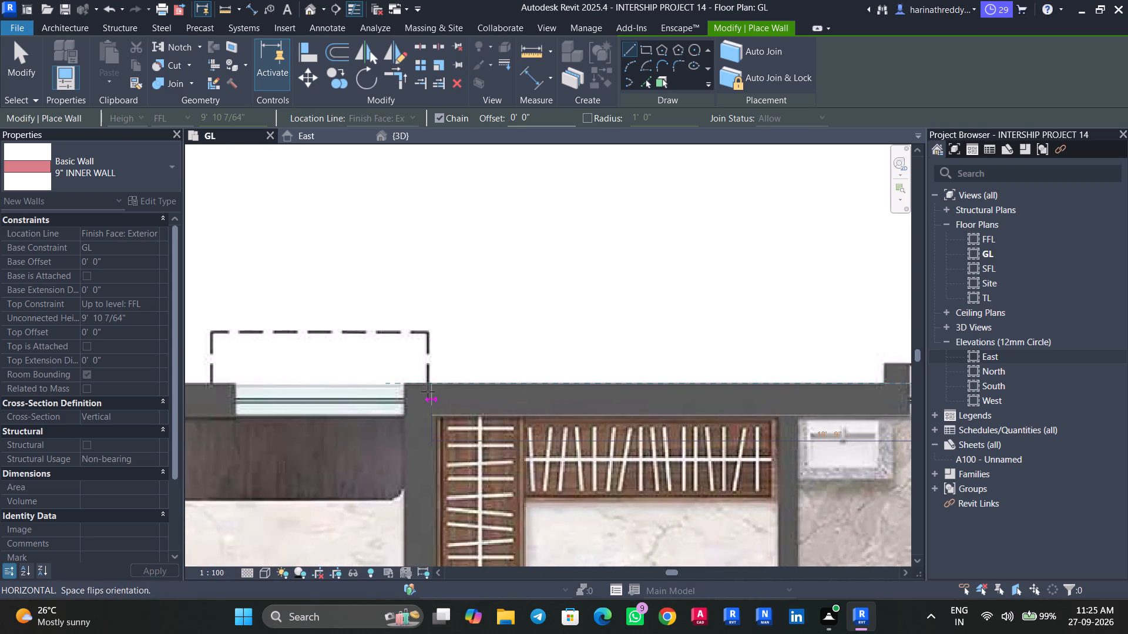
scroll(416, 390, up, 5)
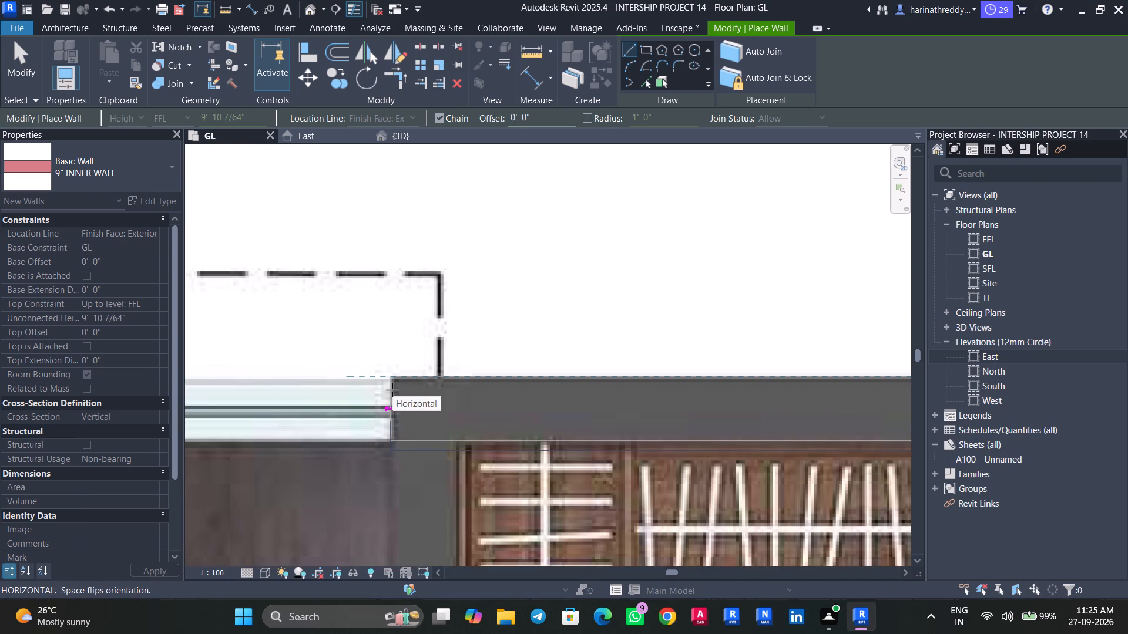
scroll(392, 390, down, 7)
middle_drag(394, 389, 617, 392)
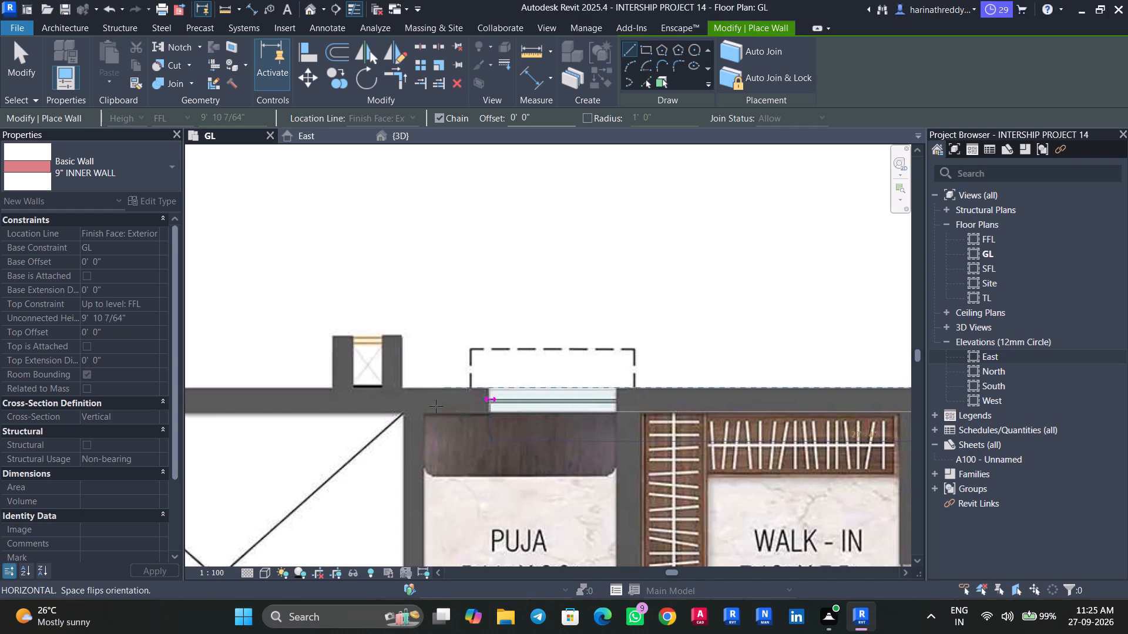
middle_drag(375, 390, 580, 414)
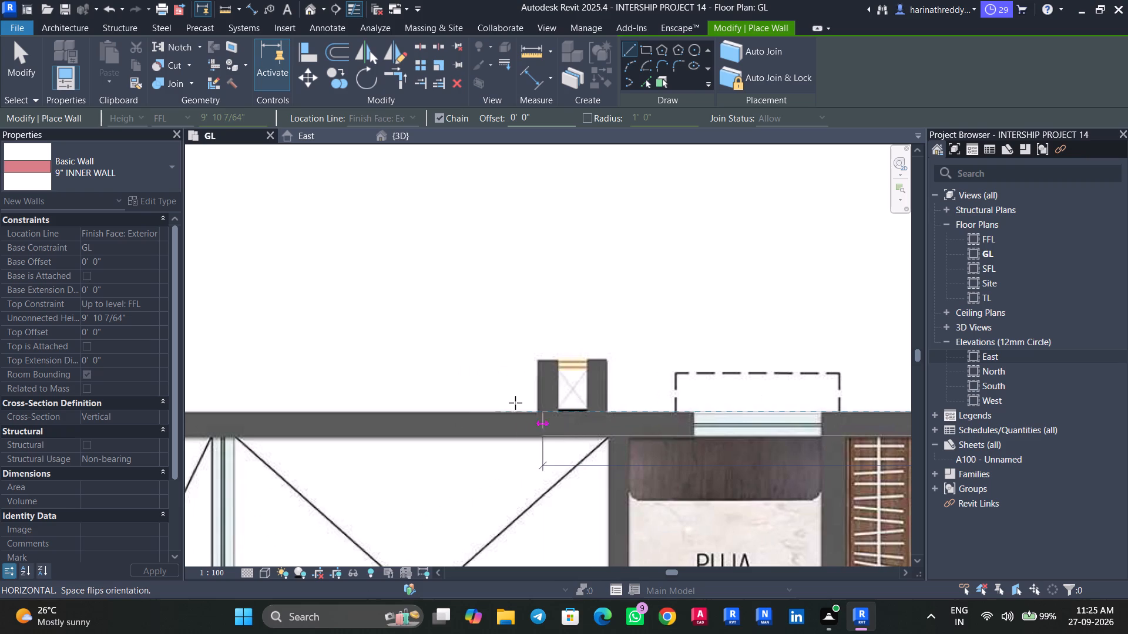
middle_drag(516, 404, 813, 412)
scroll(408, 413, up, 4)
middle_drag(415, 418, 627, 421)
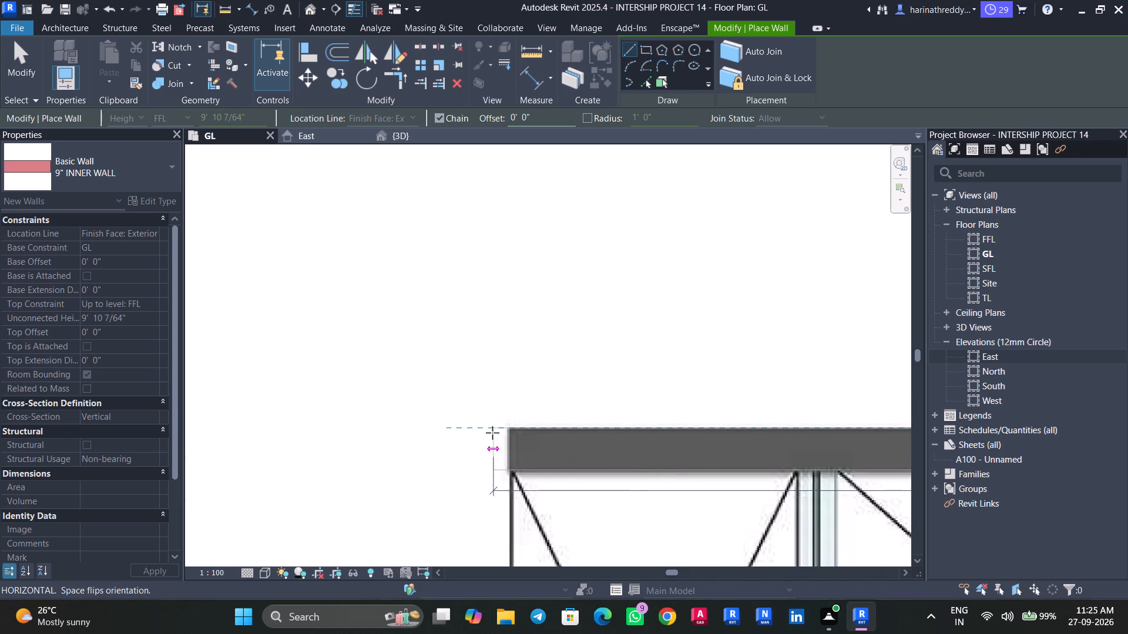
scroll(509, 434, up, 1)
scroll(509, 434, down, 1)
scroll(509, 434, up, 8)
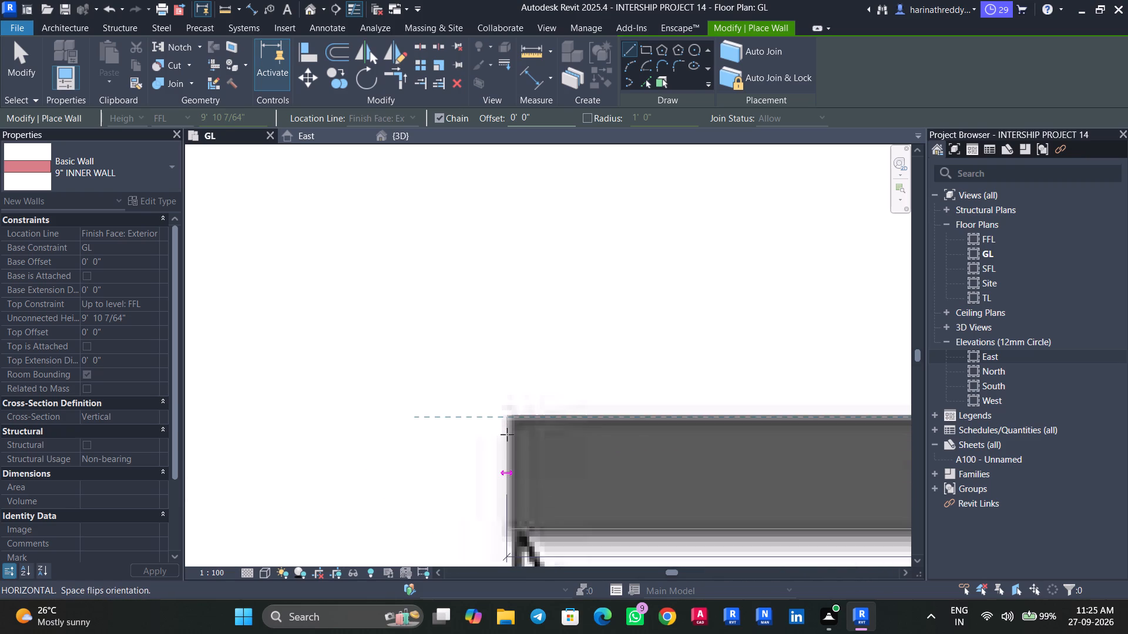
click(507, 434)
key(Escape)
key(Escape)
Examine the first-floor plan's dining void, balcony and family lounge against the adjacent ground-floor plan.
scroll(461, 465, down, 4)
scroll(461, 465, up, 1)
scroll(461, 465, down, 6)
key(Tab)
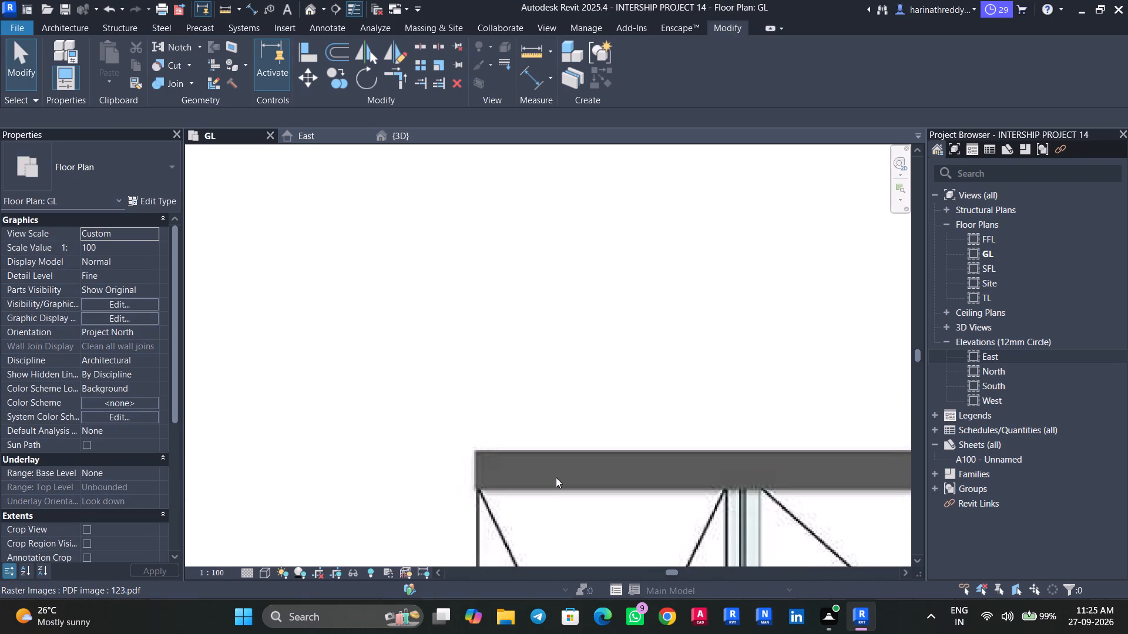
scroll(556, 474, down, 10)
scroll(556, 474, up, 1)
scroll(556, 474, down, 4)
middle_drag(566, 518, 547, 400)
scroll(602, 429, up, 5)
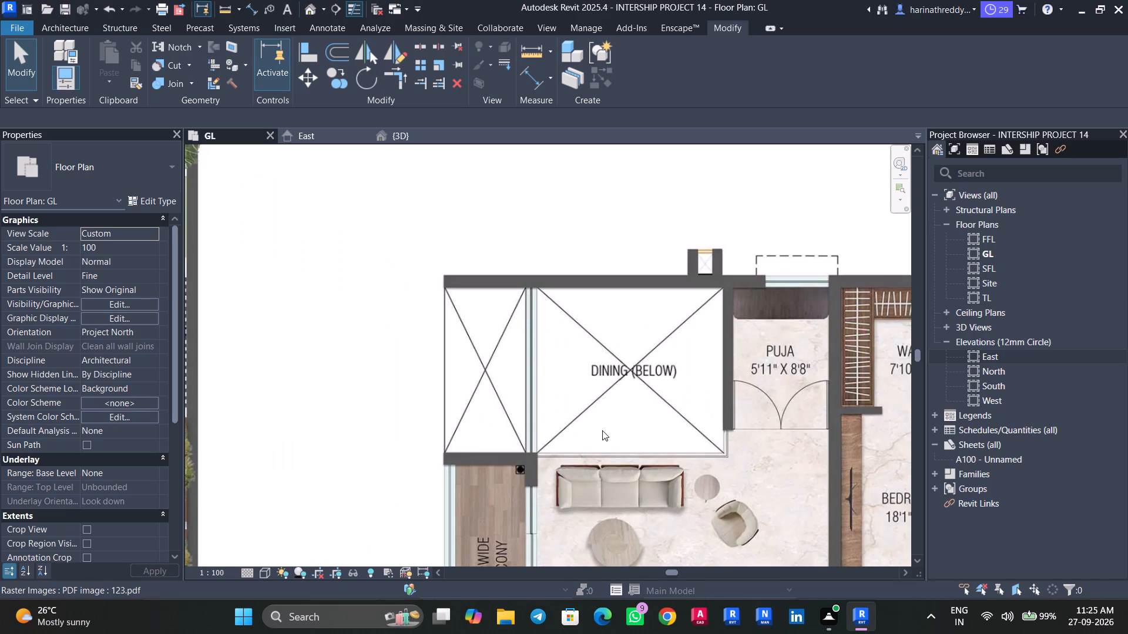
scroll(596, 435, down, 11)
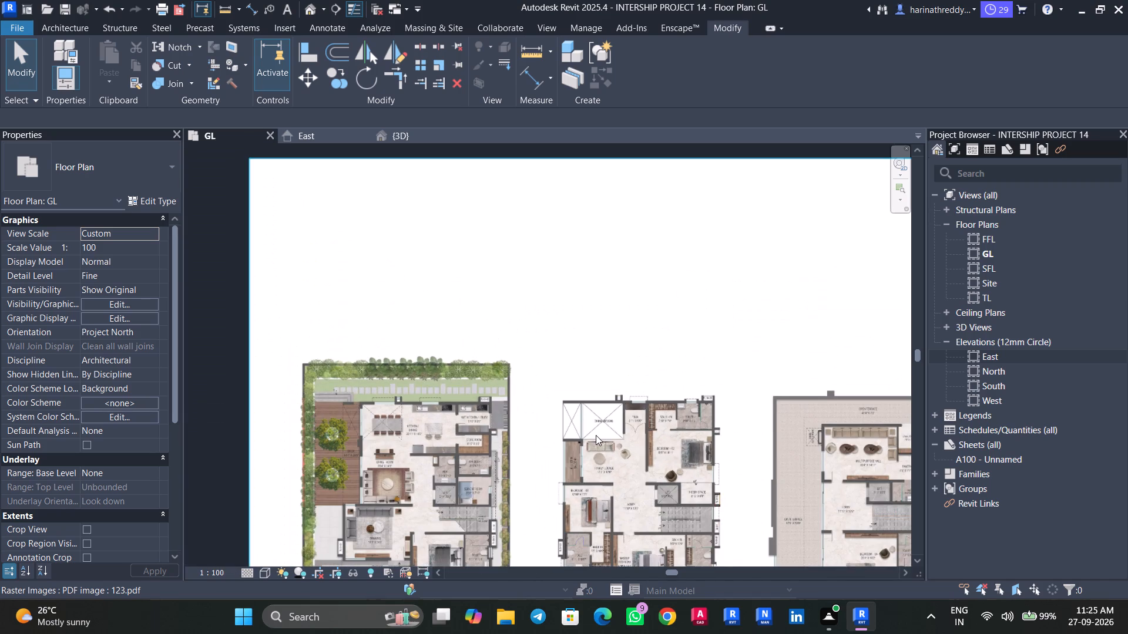
scroll(399, 441, up, 4)
scroll(724, 472, up, 2)
middle_drag(767, 482, 731, 461)
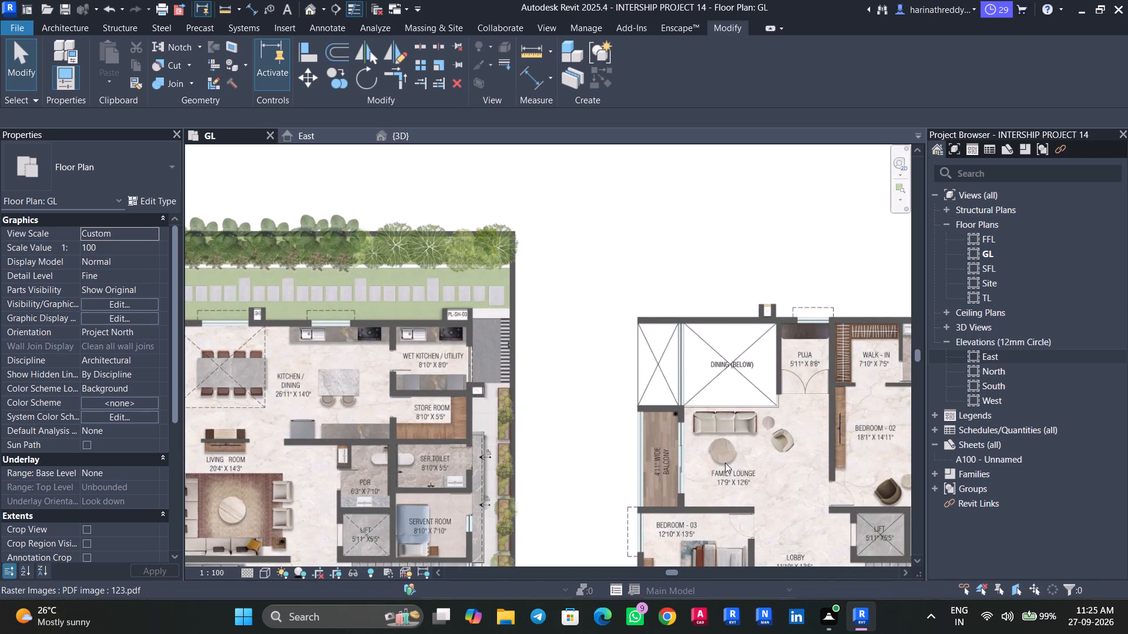
scroll(701, 451, up, 4)
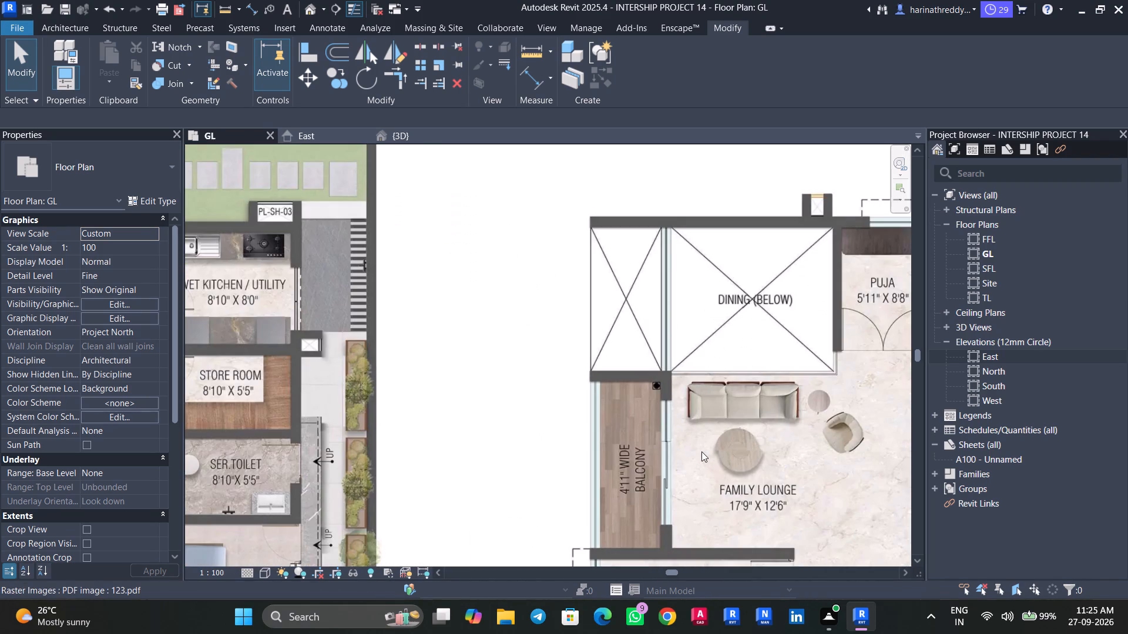
scroll(698, 453, down, 4)
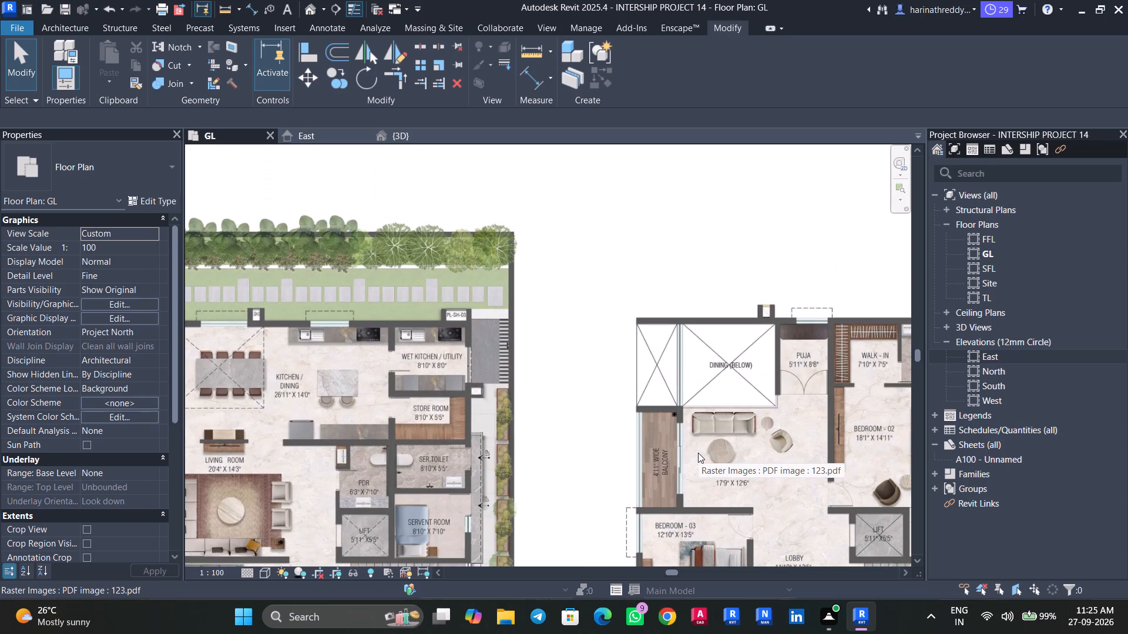
middle_drag(704, 439, 710, 406)
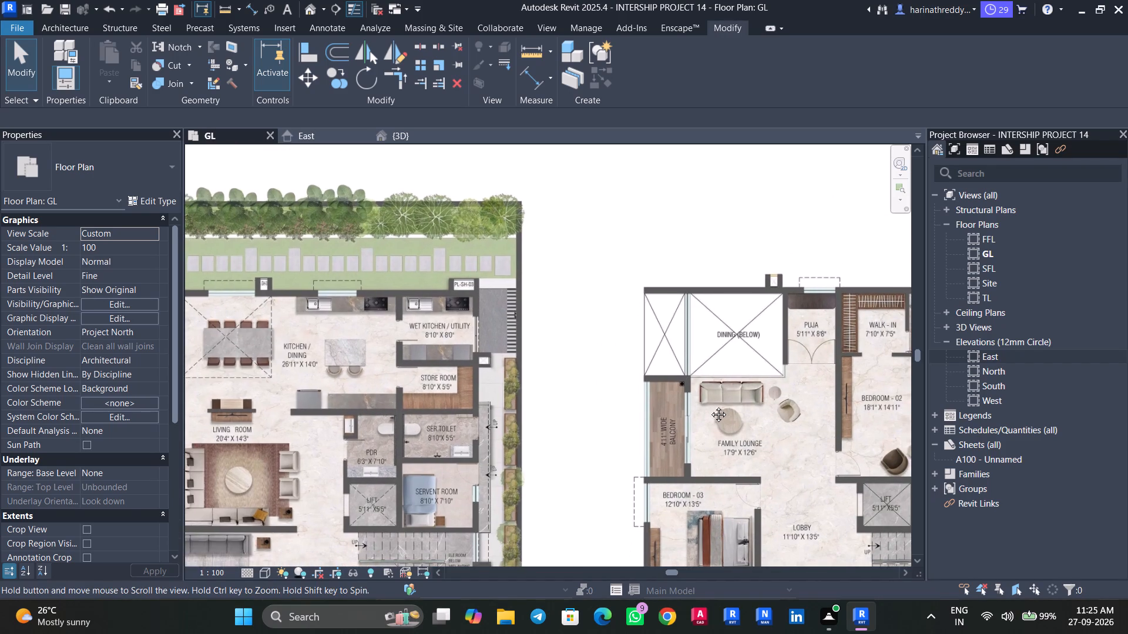
middle_drag(710, 406, 627, 336)
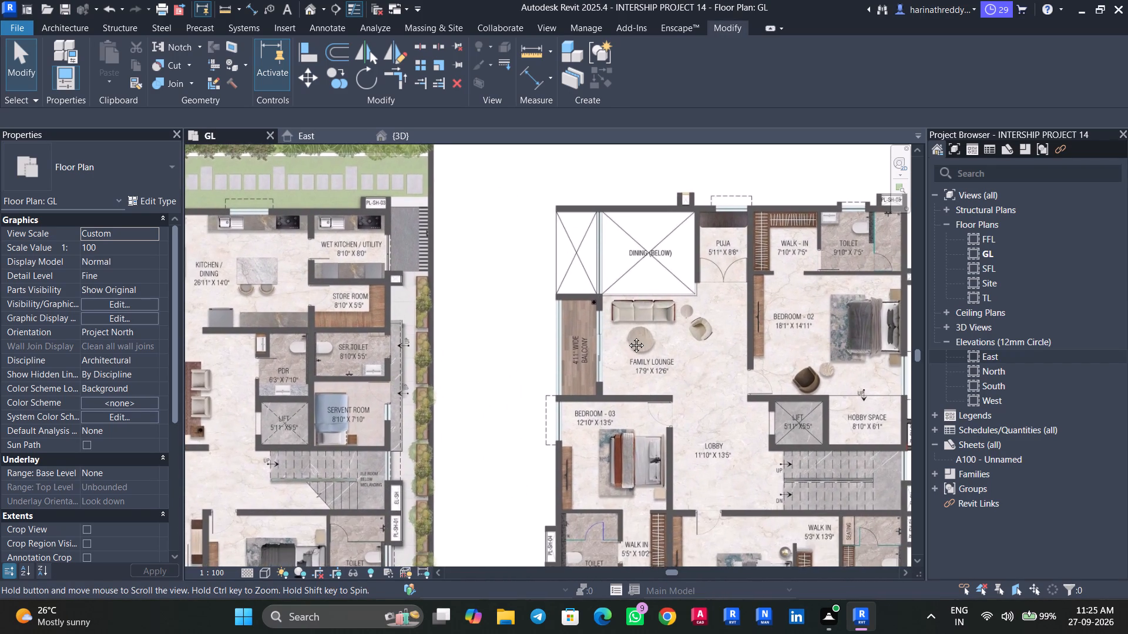
middle_drag(627, 336, 666, 414)
middle_drag(666, 414, 804, 414)
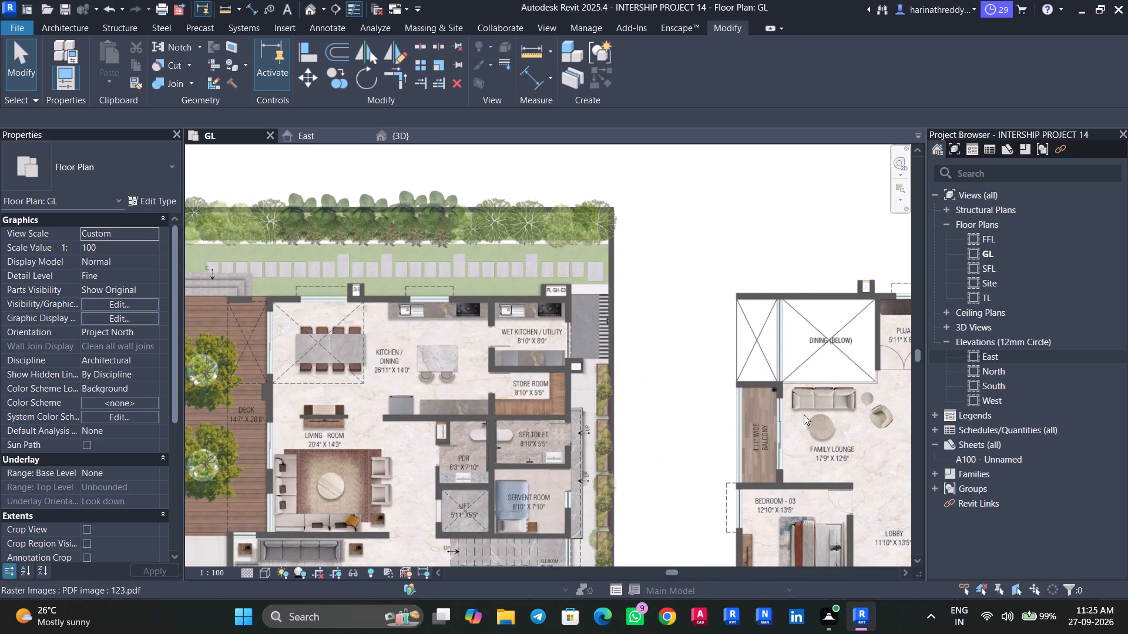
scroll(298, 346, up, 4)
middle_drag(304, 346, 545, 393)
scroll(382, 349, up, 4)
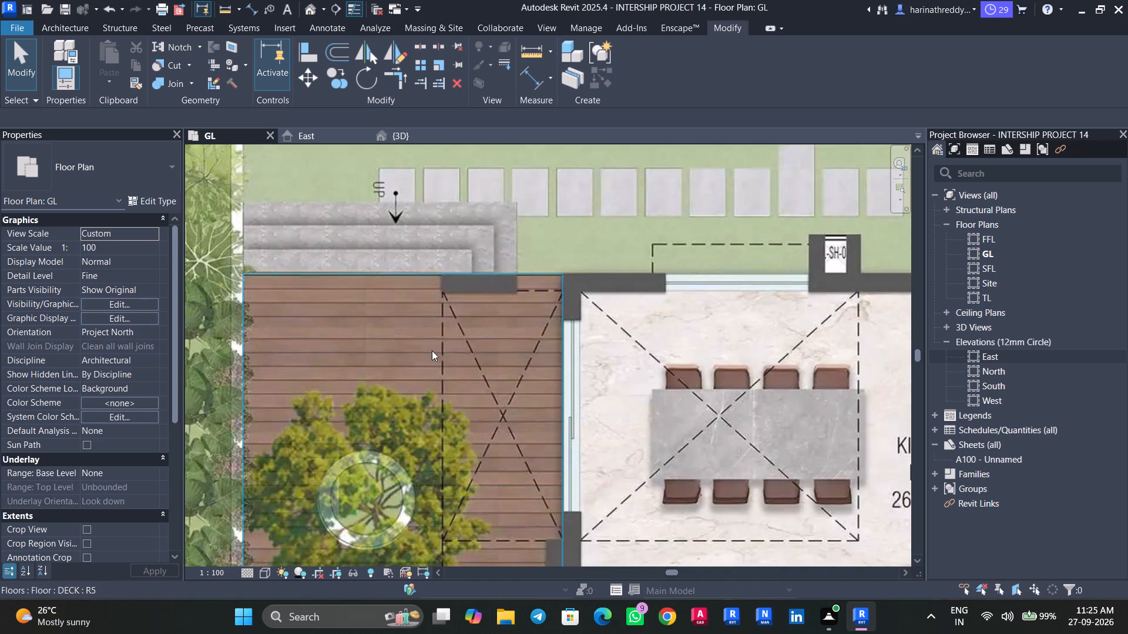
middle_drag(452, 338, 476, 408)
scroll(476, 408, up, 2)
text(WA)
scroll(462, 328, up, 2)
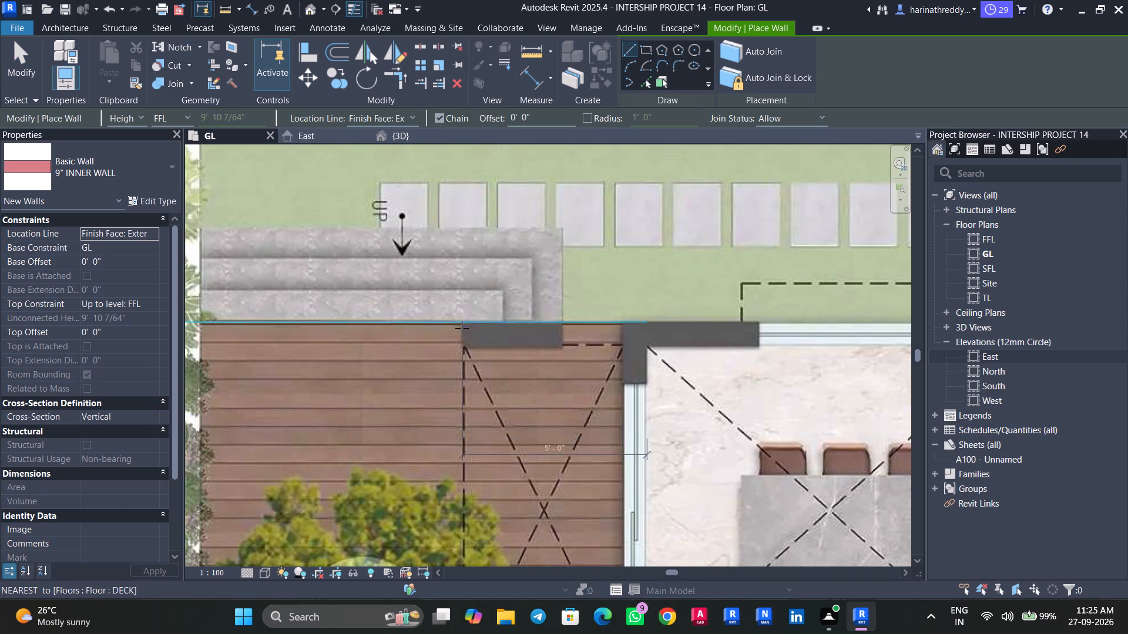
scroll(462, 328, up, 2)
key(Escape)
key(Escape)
Set the first-floor plan's north wall to base constraint FFL and top constraint up to level SFL.
scroll(432, 377, down, 17)
scroll(433, 376, up, 2)
scroll(433, 376, down, 4)
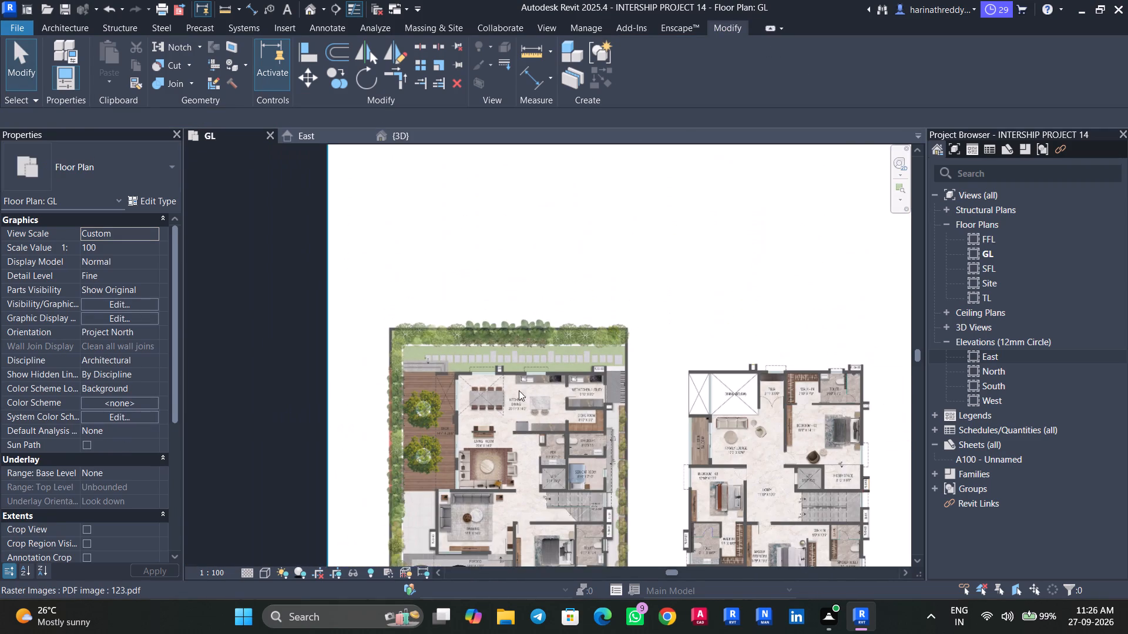
middle_drag(623, 397, 479, 377)
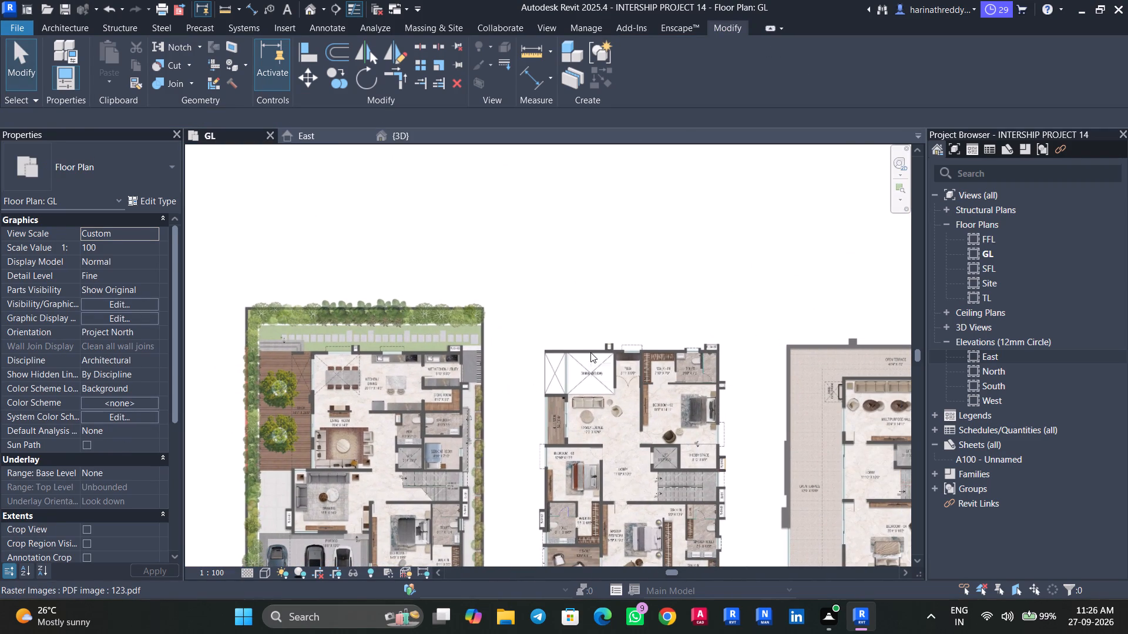
key(Tab)
click(590, 352)
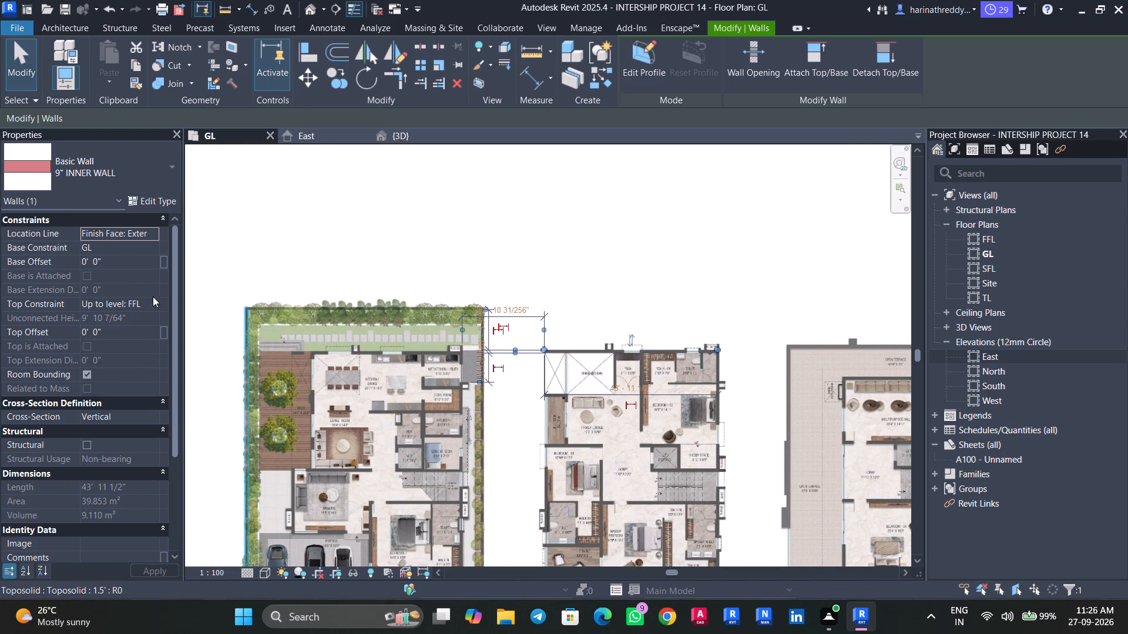
click(149, 242)
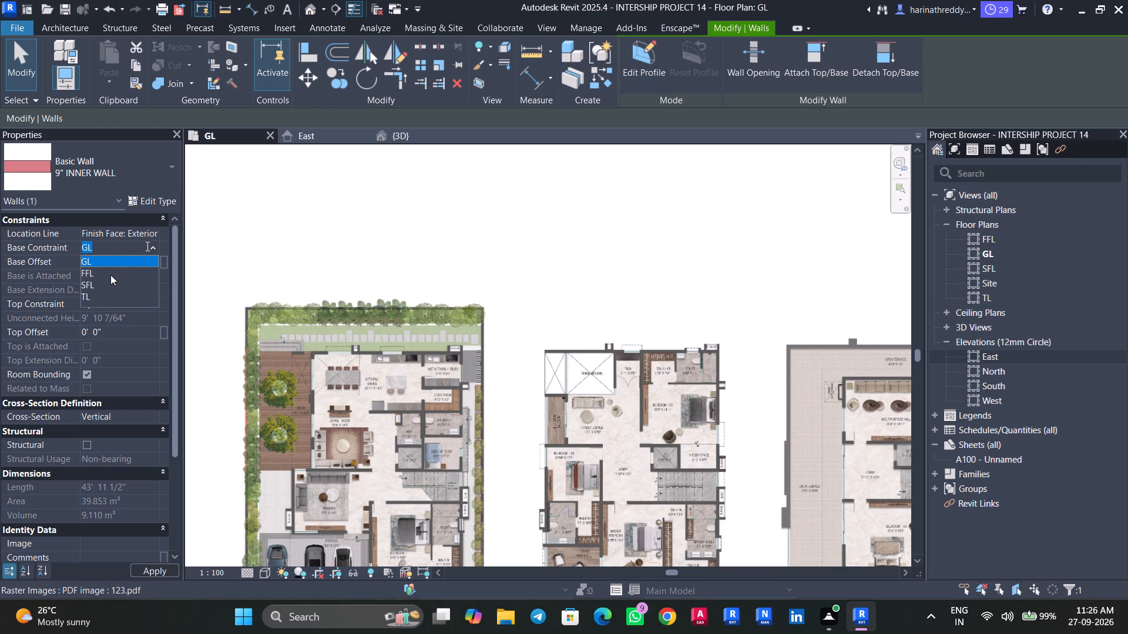
click(110, 275)
click(156, 304)
click(135, 350)
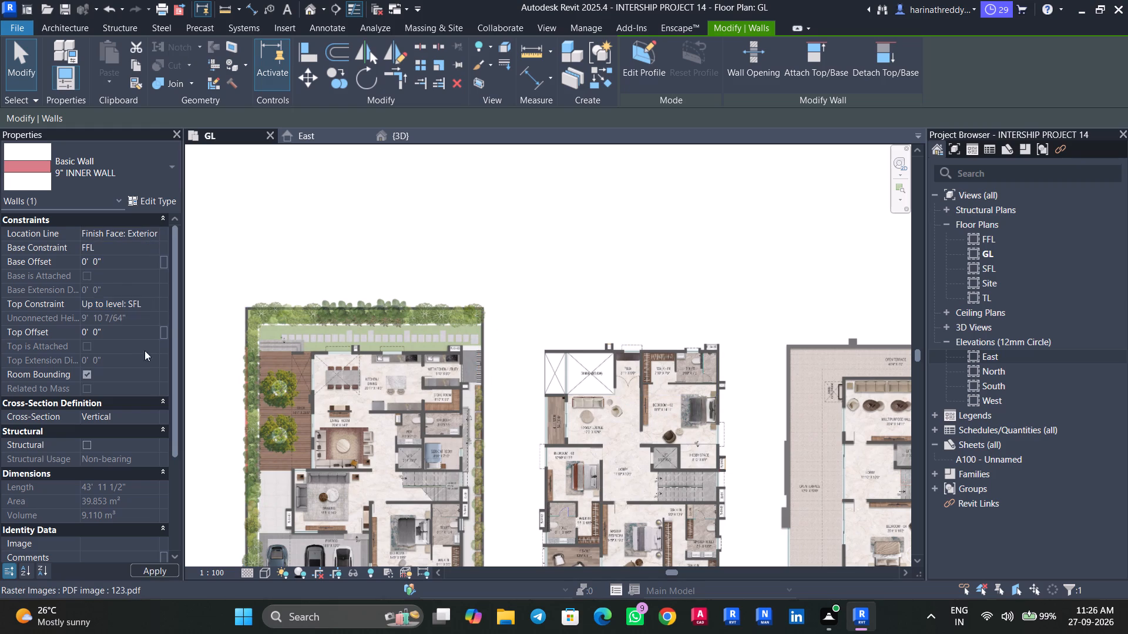
key(Escape)
key(Escape)
Set the first-floor plan's east wall to base constraint FFL and top constraint up to level SFL.
click(716, 382)
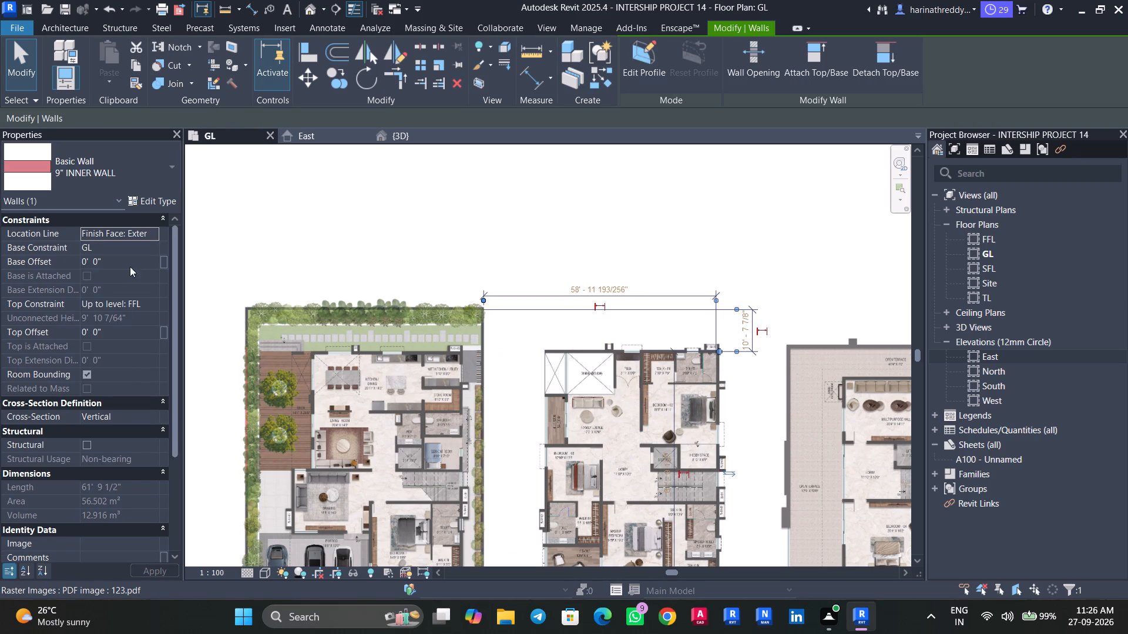
click(150, 250)
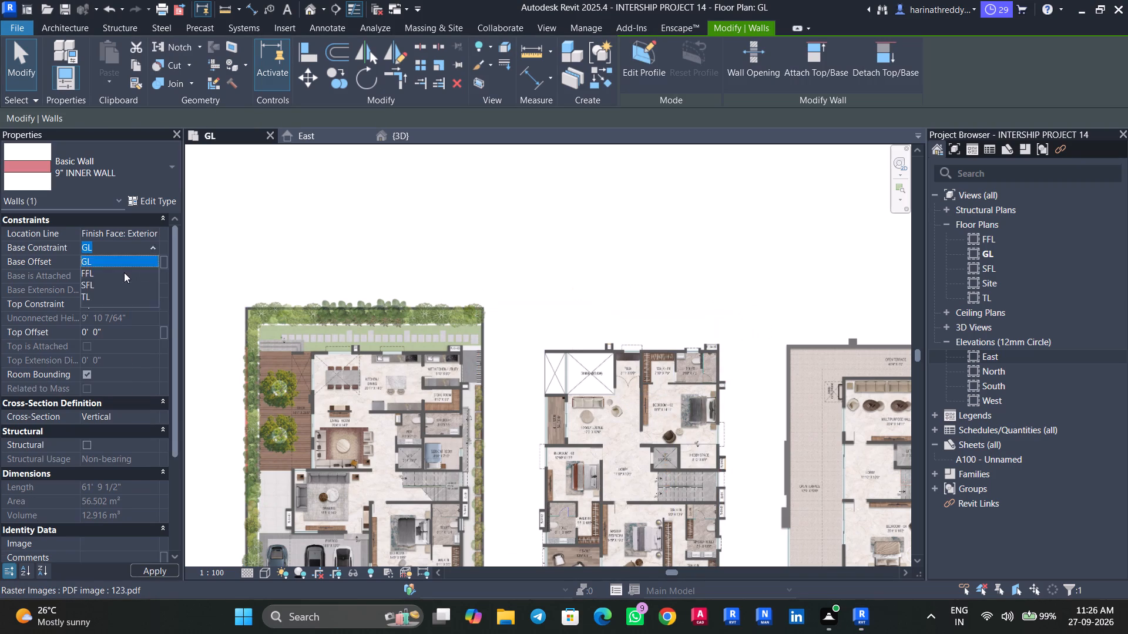
click(124, 272)
click(155, 302)
click(115, 352)
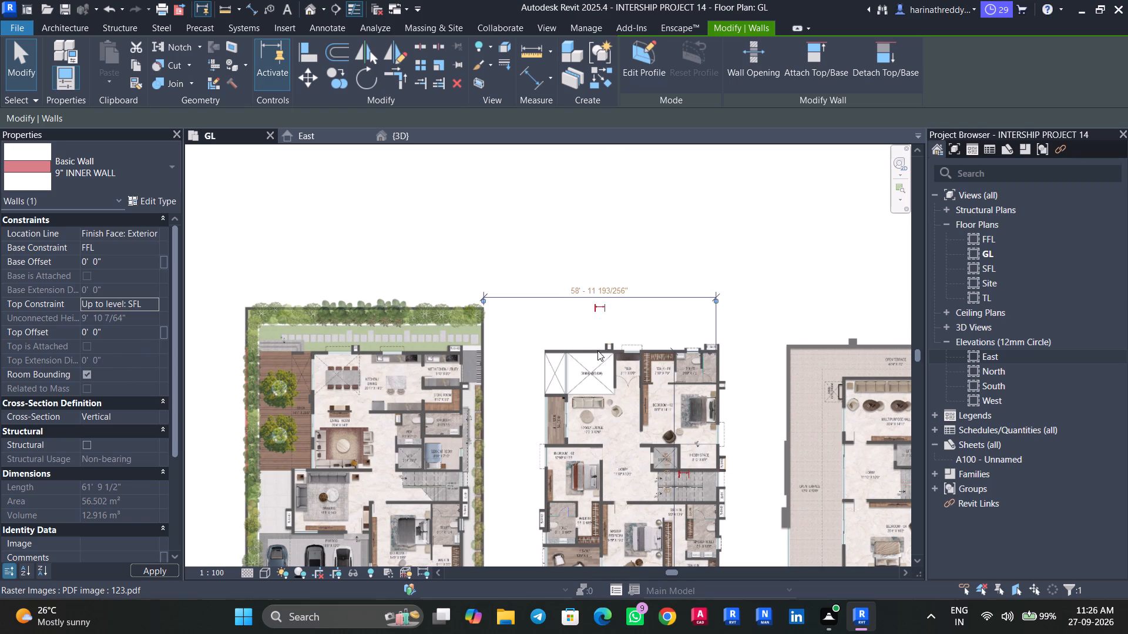
key(Escape)
key(Escape)
Examine the walls in 3D and compare them with the ground-floor plan around the deck and dining area.
click(401, 146)
click(404, 140)
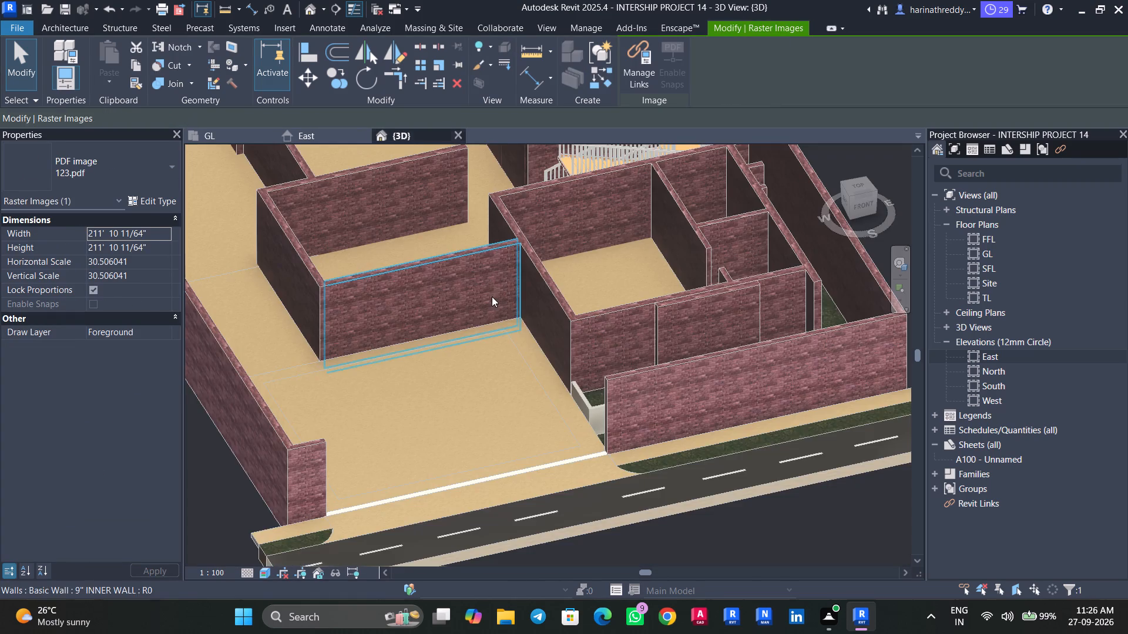
scroll(438, 355, down, 14)
scroll(429, 303, up, 11)
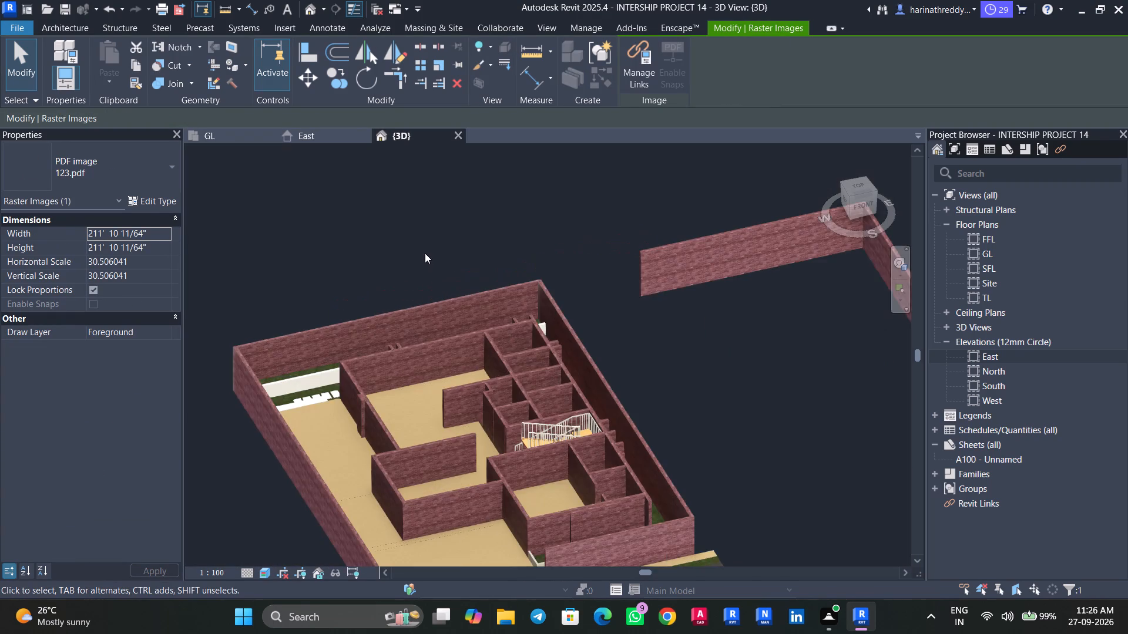
click(233, 140)
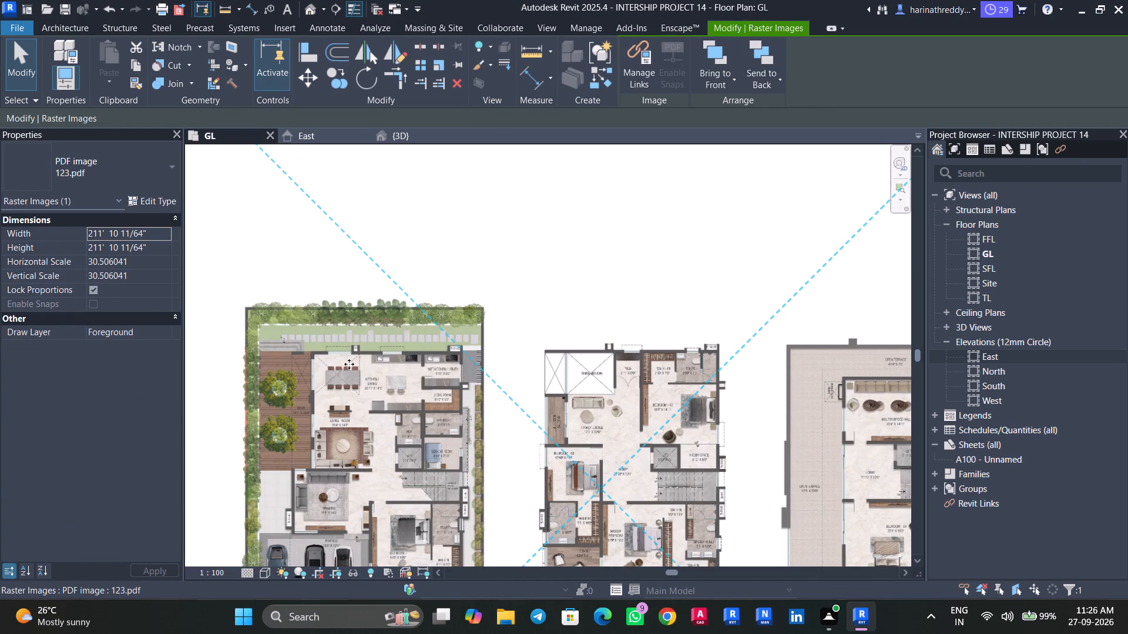
scroll(349, 364, up, 11)
key(Escape)
scroll(367, 382, down, 5)
scroll(226, 337, up, 5)
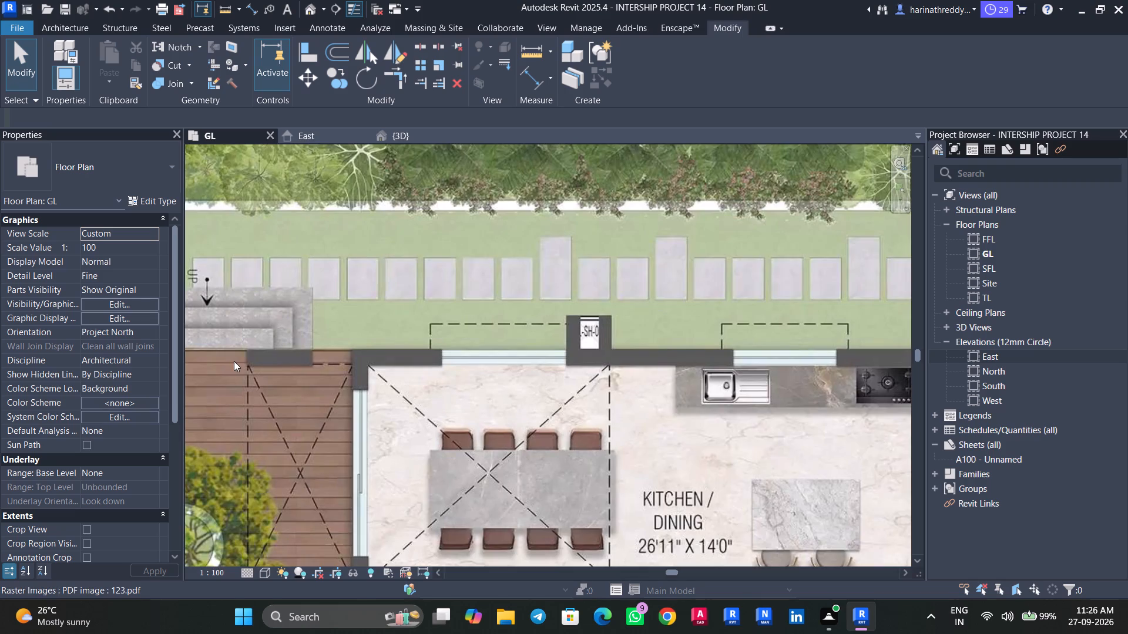
scroll(234, 361, up, 2)
middle_drag(234, 362, 351, 289)
scroll(367, 336, down, 4)
middle_drag(391, 393, 411, 329)
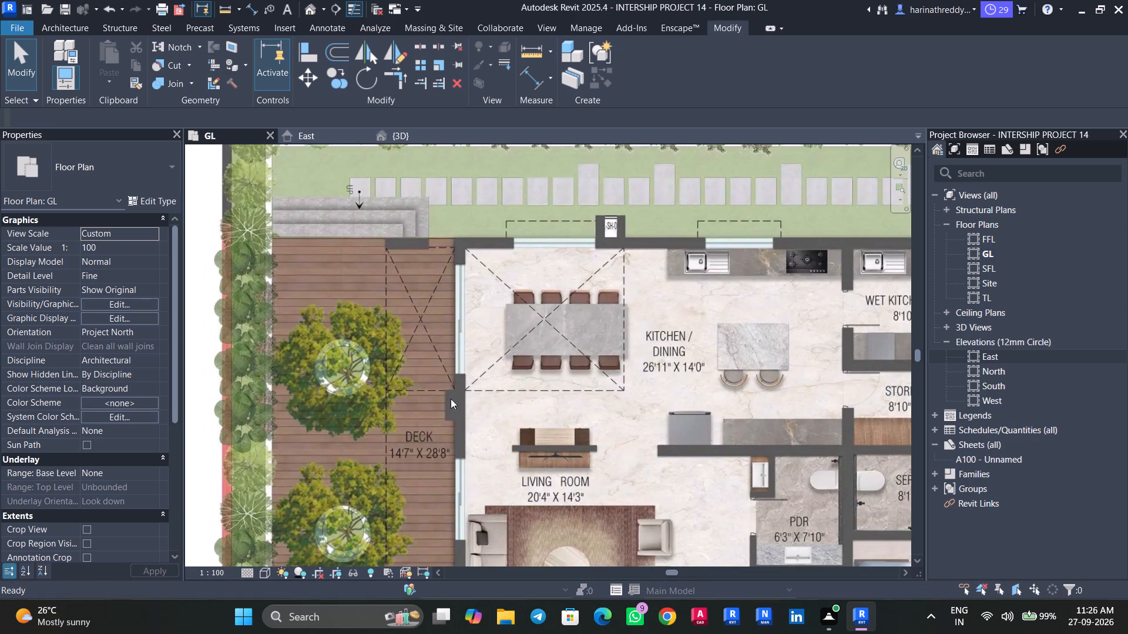
click(401, 129)
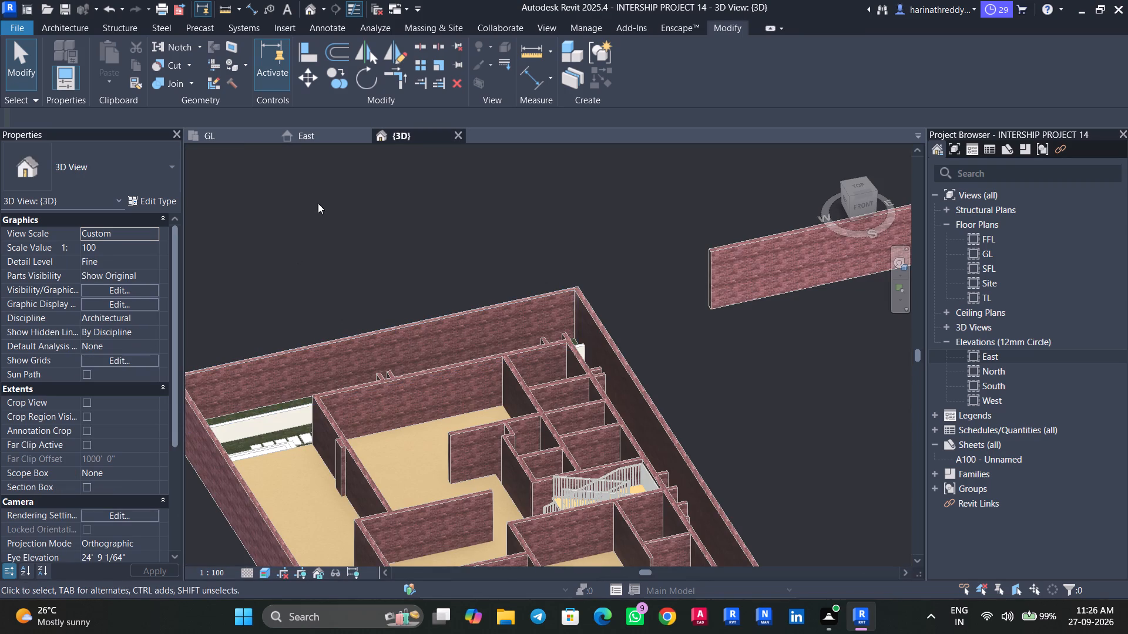
click(236, 140)
Draw a 9" INNER WALL about 3' 1" long over the short pier on the deck's north edge beside the steps.
scroll(419, 245, up, 9)
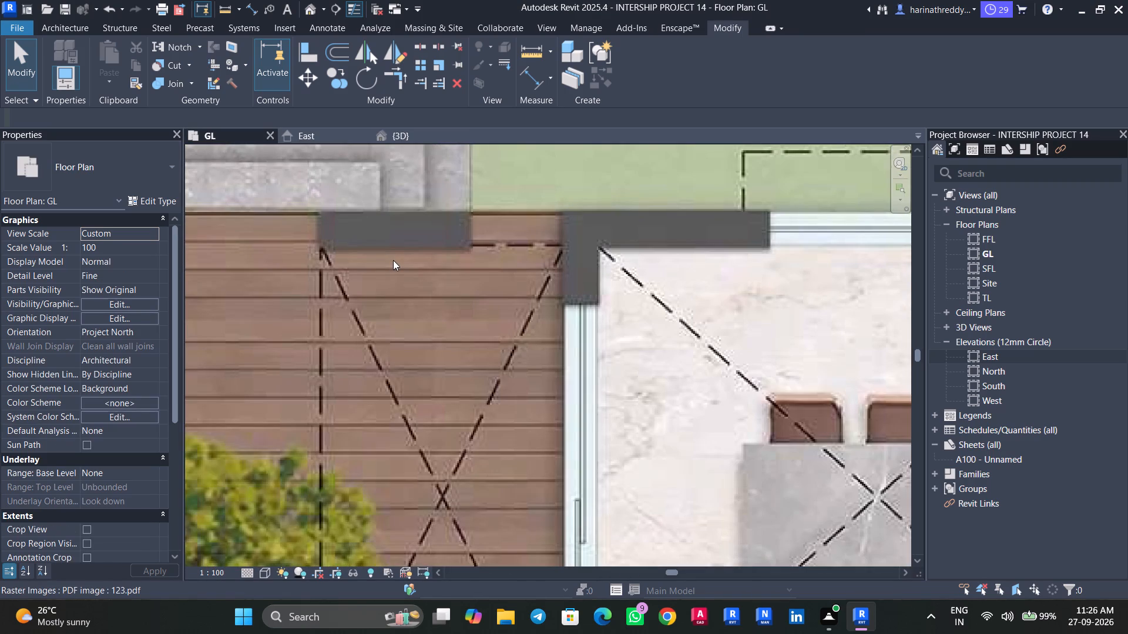
text(WA)
scroll(315, 226, up, 3)
middle_drag(327, 225, 343, 298)
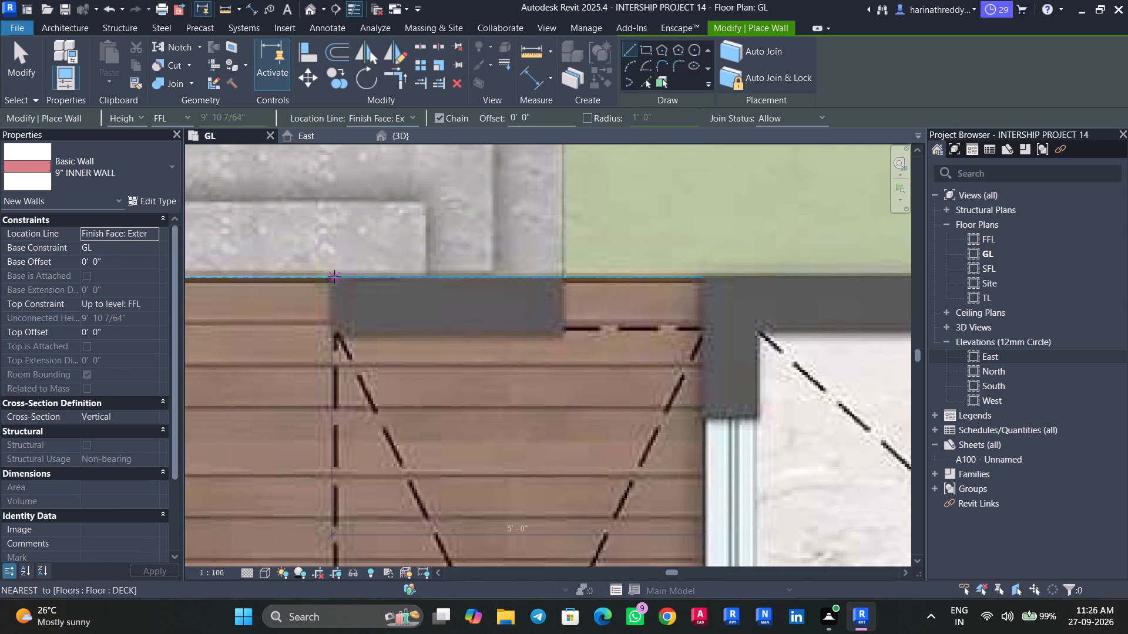
click(334, 276)
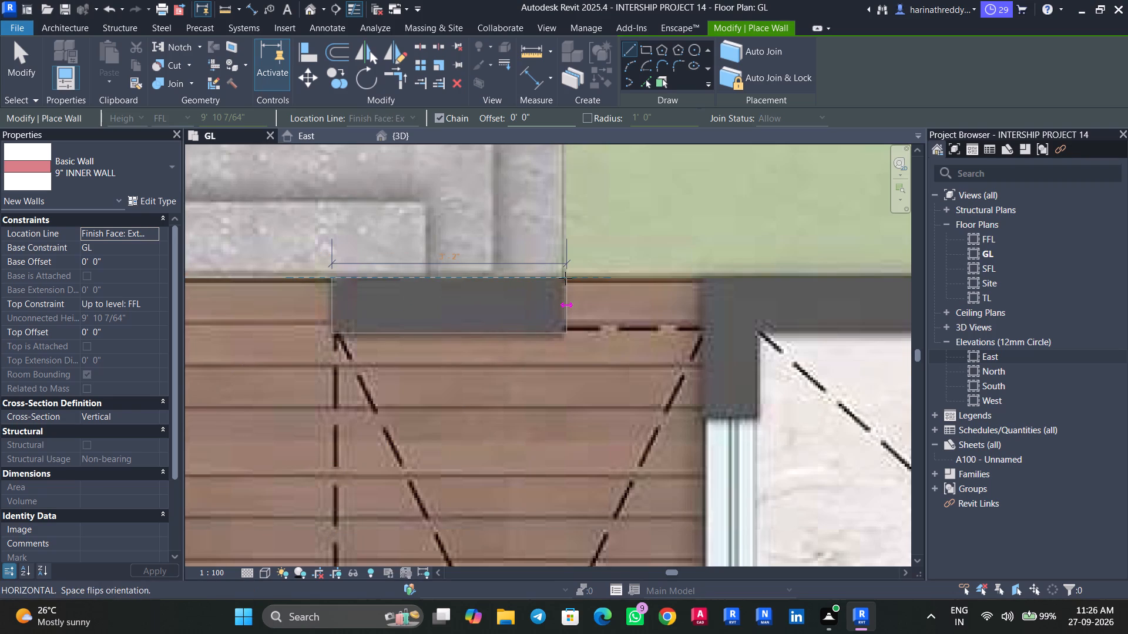
scroll(560, 278, up, 2)
scroll(560, 278, down, 1)
scroll(560, 278, up, 4)
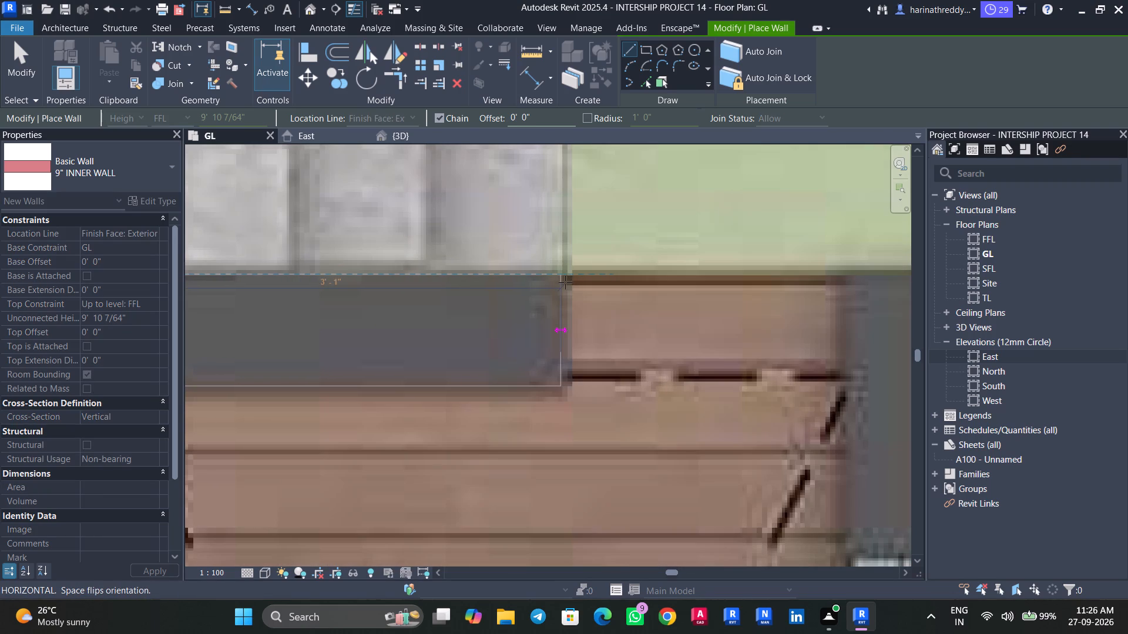
click(565, 282)
key(Escape)
key(Escape)
Stretch the east end of the deck's short wall slightly to meet the pier's edge on the plan image.
click(507, 304)
scroll(506, 304, down, 2)
key(Escape)
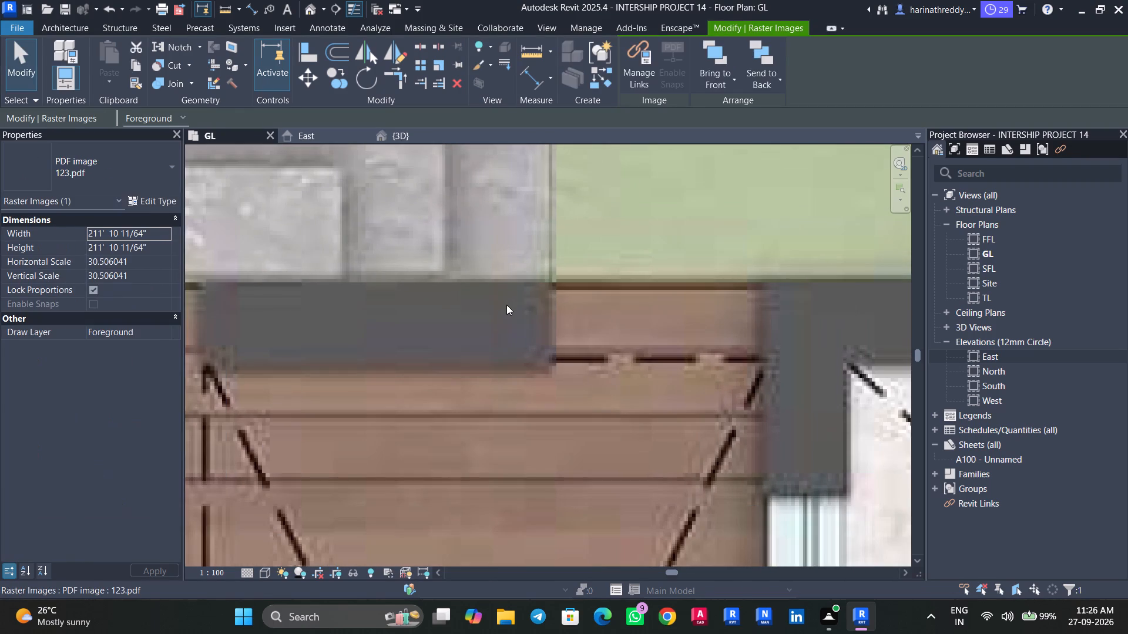
key(Tab)
scroll(506, 305, down, 4)
click(506, 305)
scroll(384, 313, up, 5)
scroll(627, 299, up, 2)
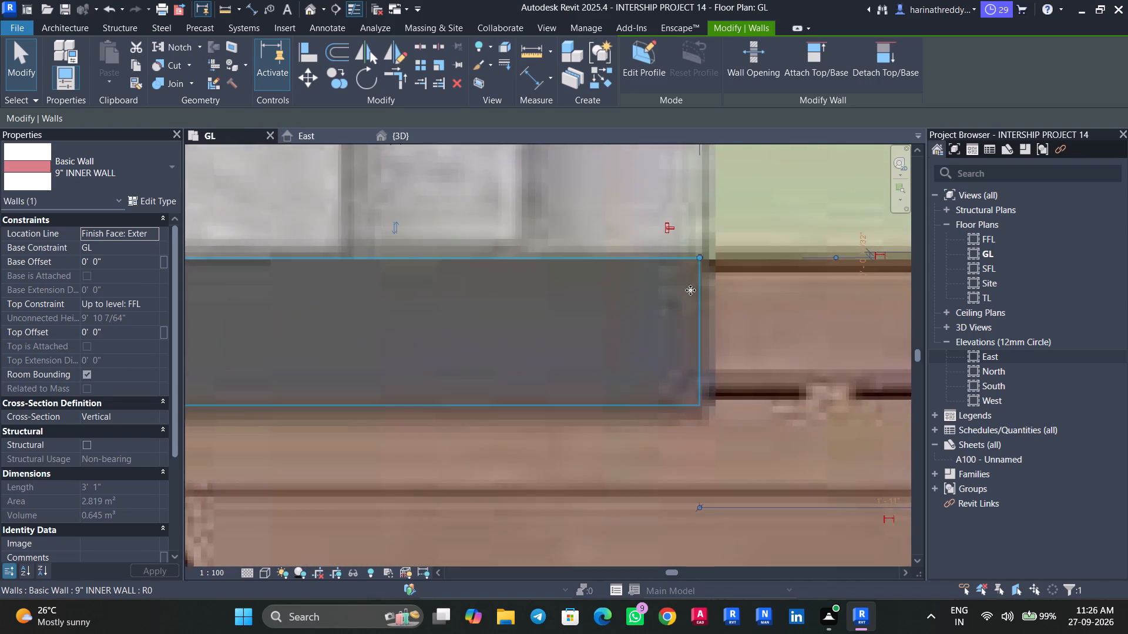
scroll(690, 290, up, 2)
drag(698, 252, 705, 252)
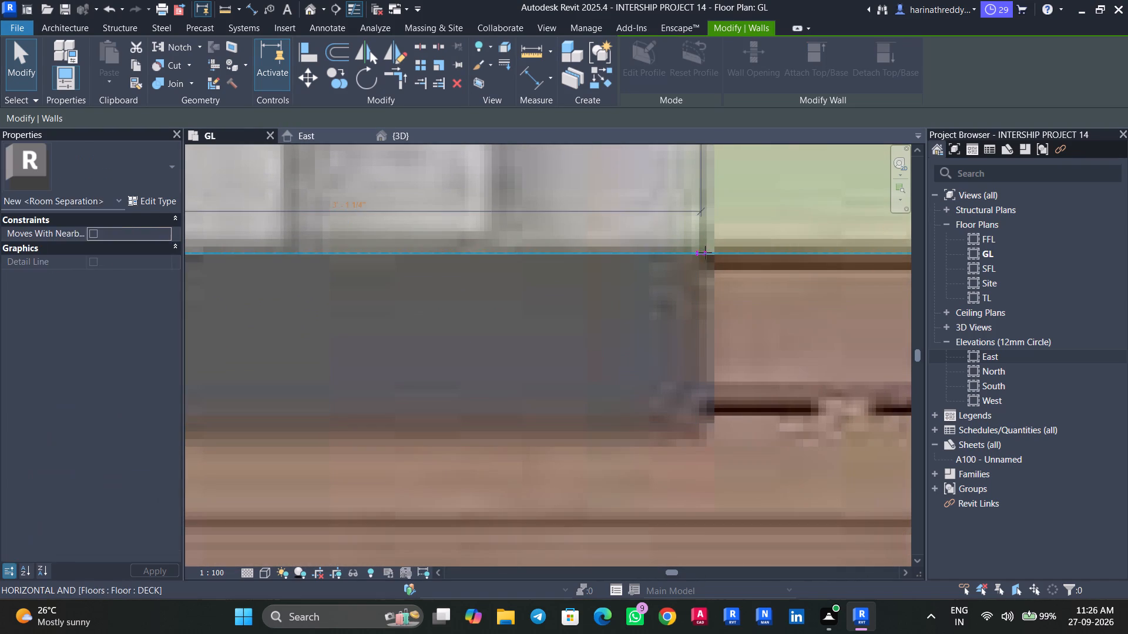
drag(705, 252, 710, 252)
key(Escape)
scroll(653, 301, down, 3)
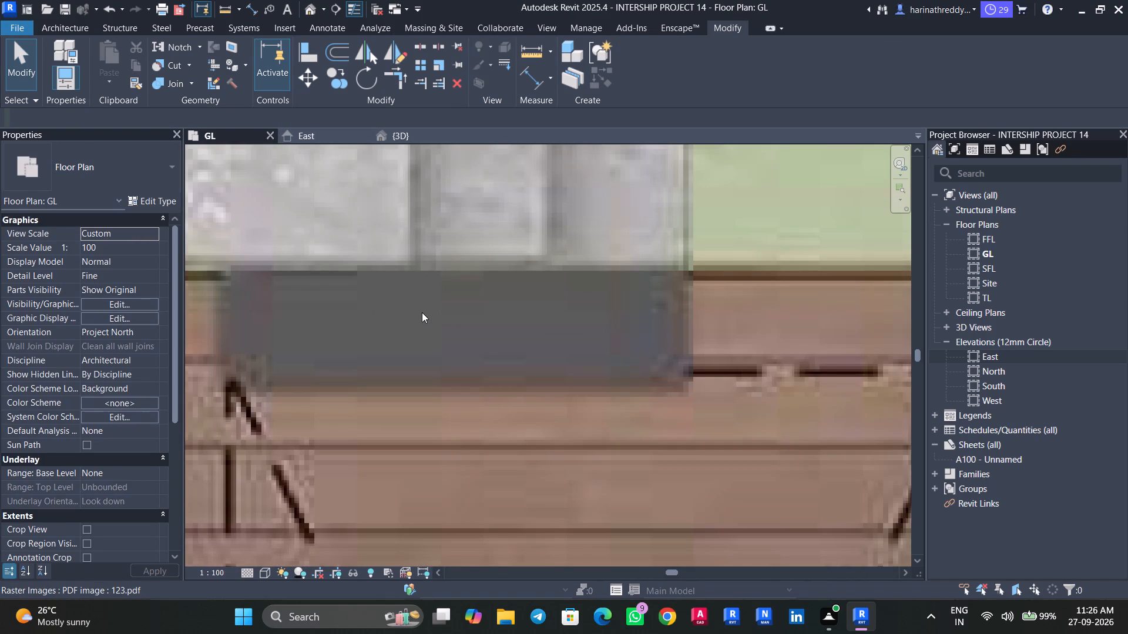
Check the deck's short wall in plan and in the 3D view.
key(Tab)
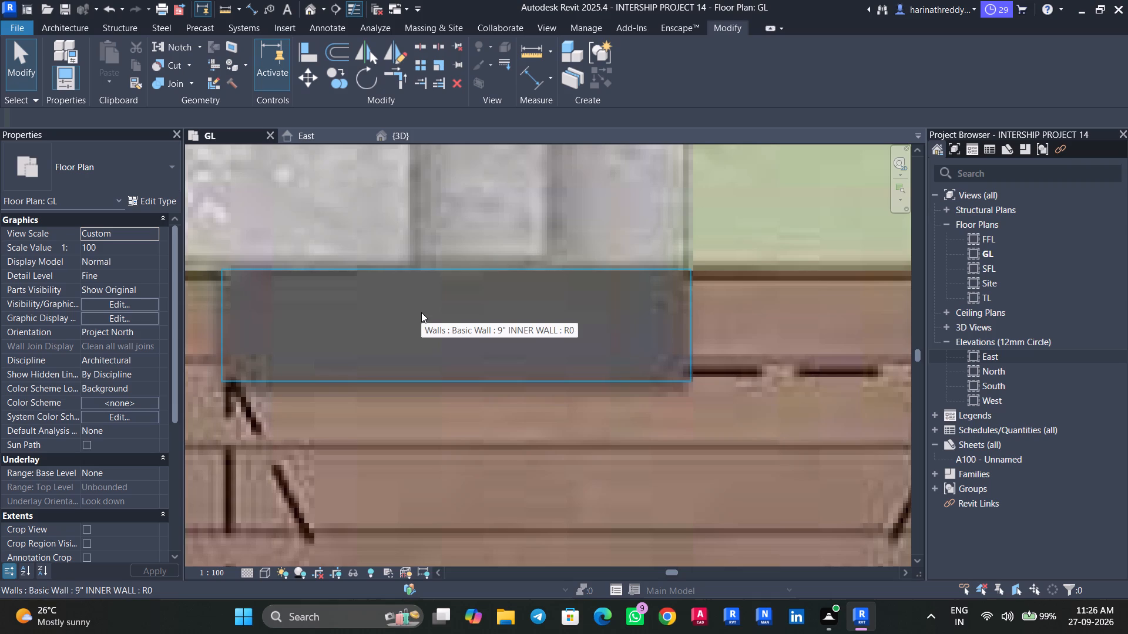
scroll(421, 312, down, 9)
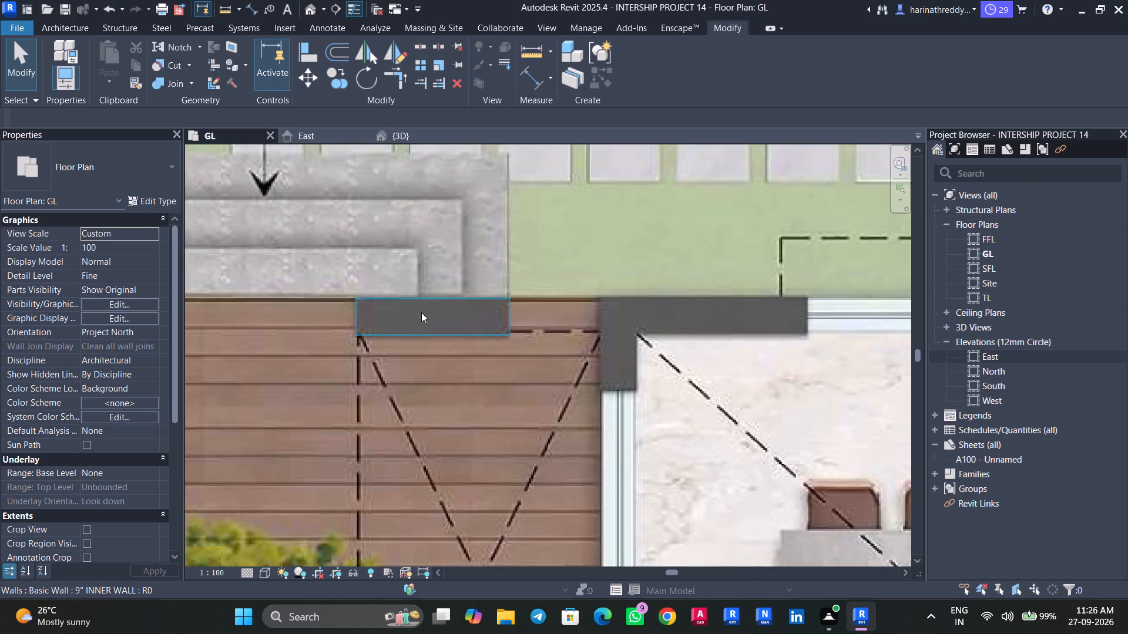
scroll(421, 312, down, 9)
click(402, 143)
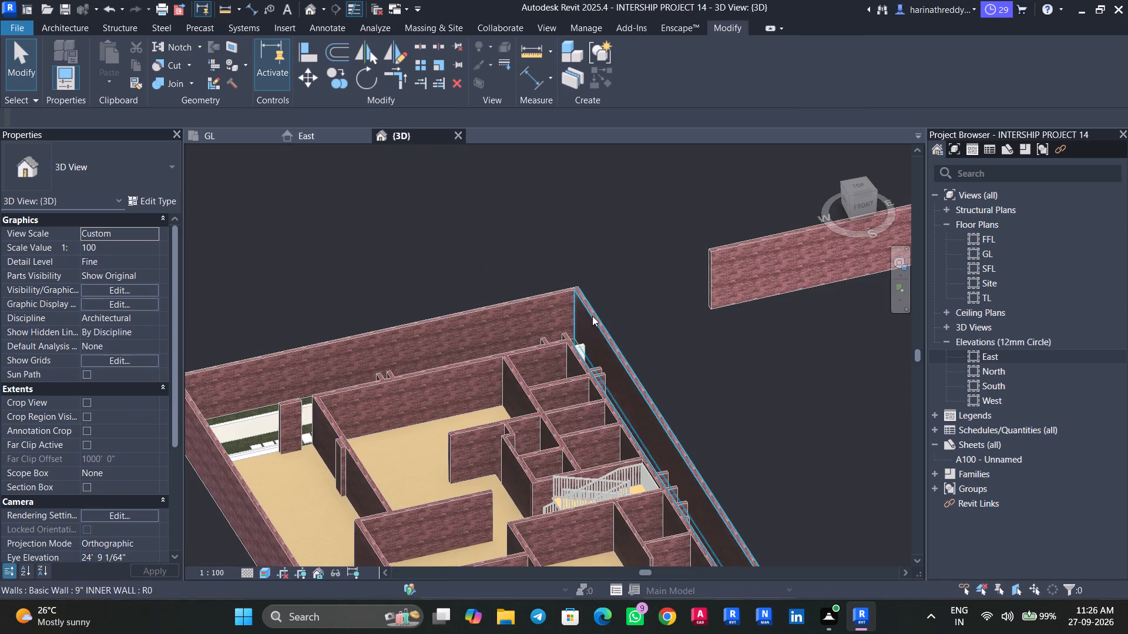
click(246, 134)
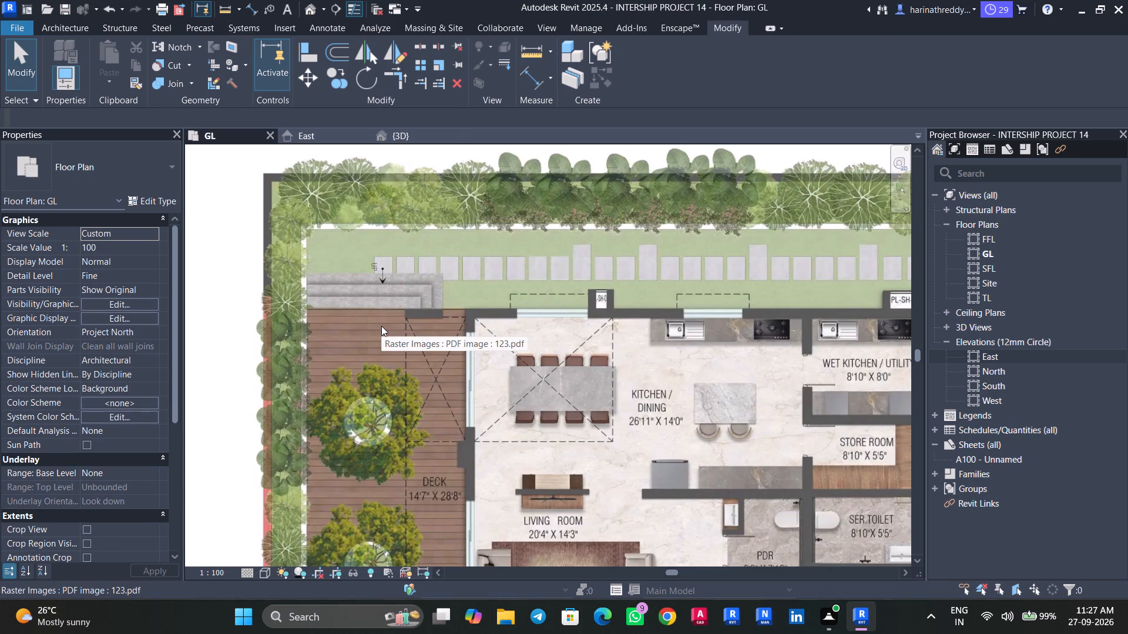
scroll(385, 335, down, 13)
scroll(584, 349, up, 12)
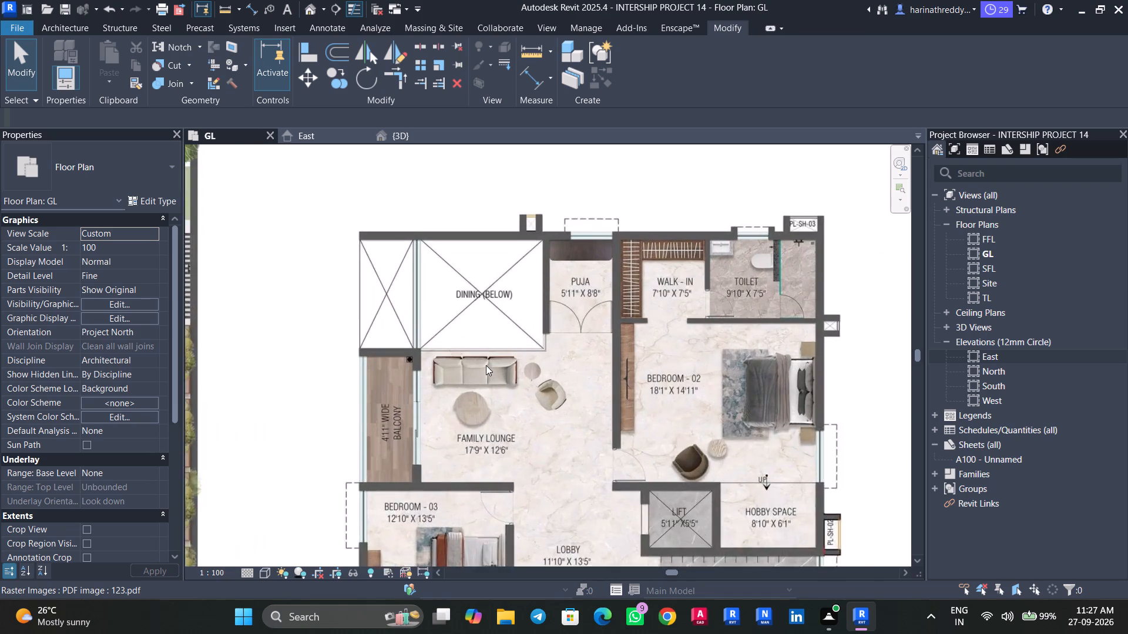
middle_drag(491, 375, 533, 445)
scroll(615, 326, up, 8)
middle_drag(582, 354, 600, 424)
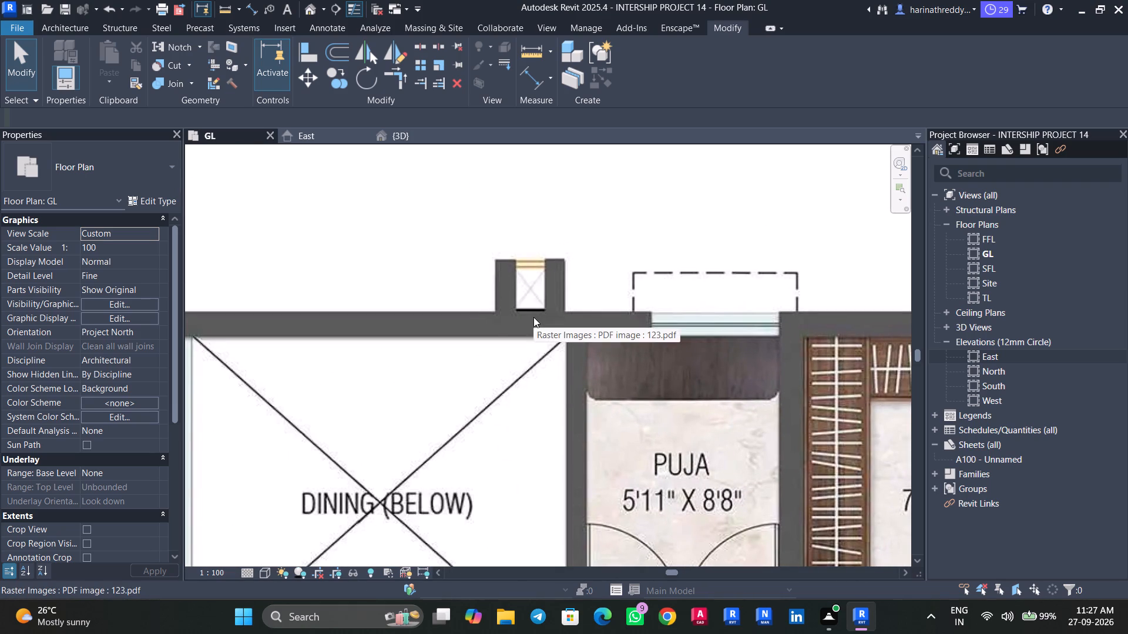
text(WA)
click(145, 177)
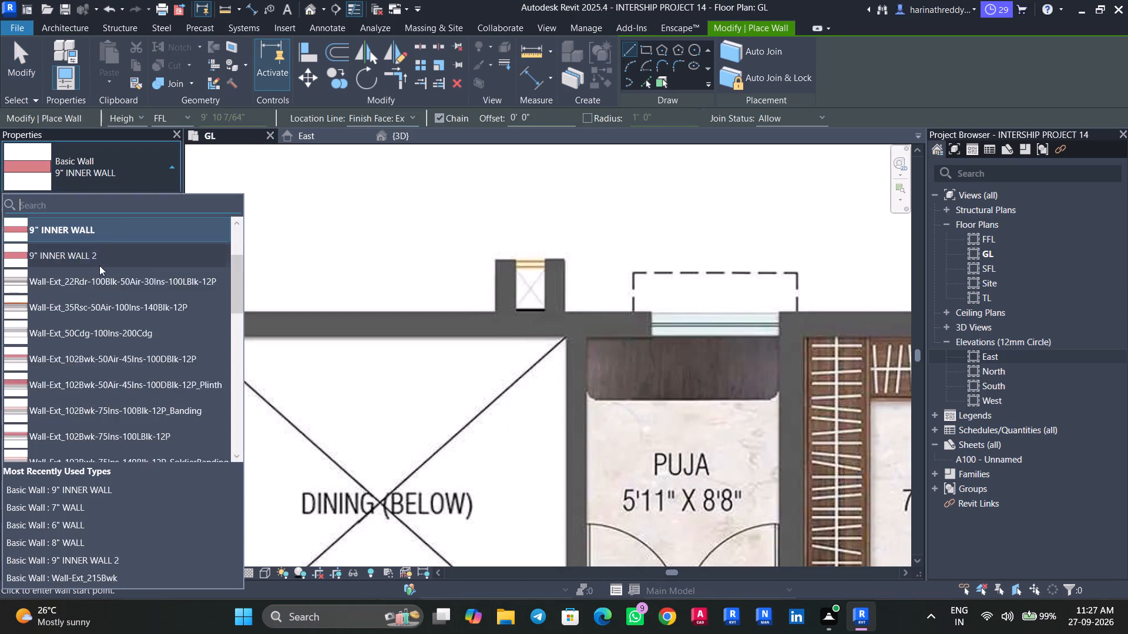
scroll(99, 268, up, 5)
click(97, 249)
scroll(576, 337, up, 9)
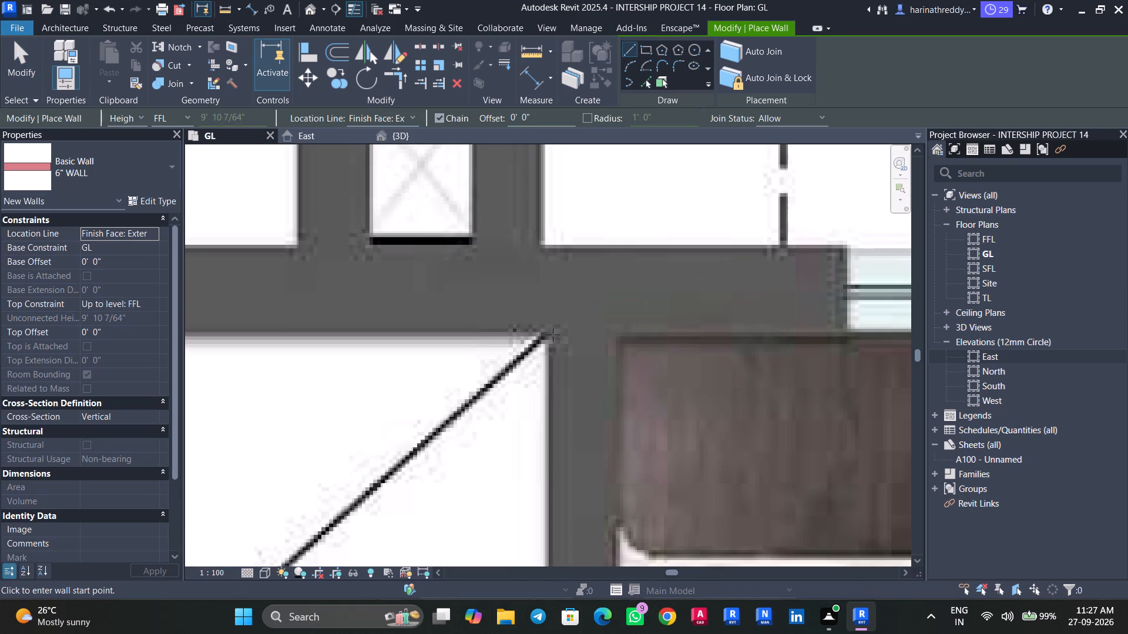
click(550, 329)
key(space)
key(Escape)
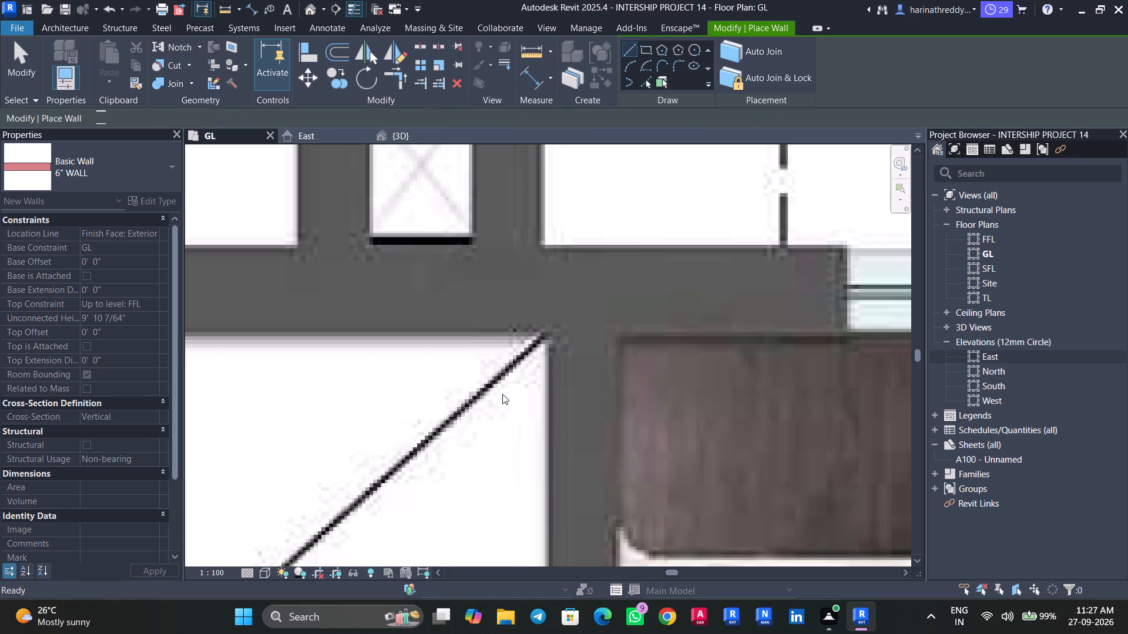
Draw a 7" WALL along the puja room's west side, from the north wall down to the wall end at its doors.
click(112, 167)
click(84, 284)
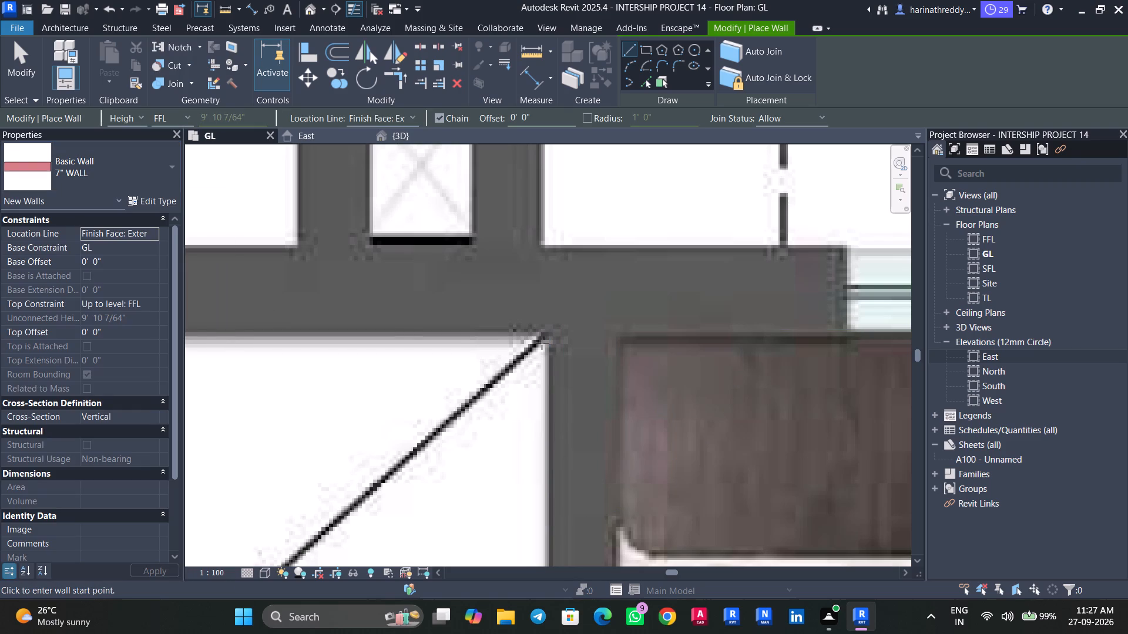
click(548, 336)
key(space)
middle_drag(549, 468, 511, 276)
scroll(513, 303, down, 2)
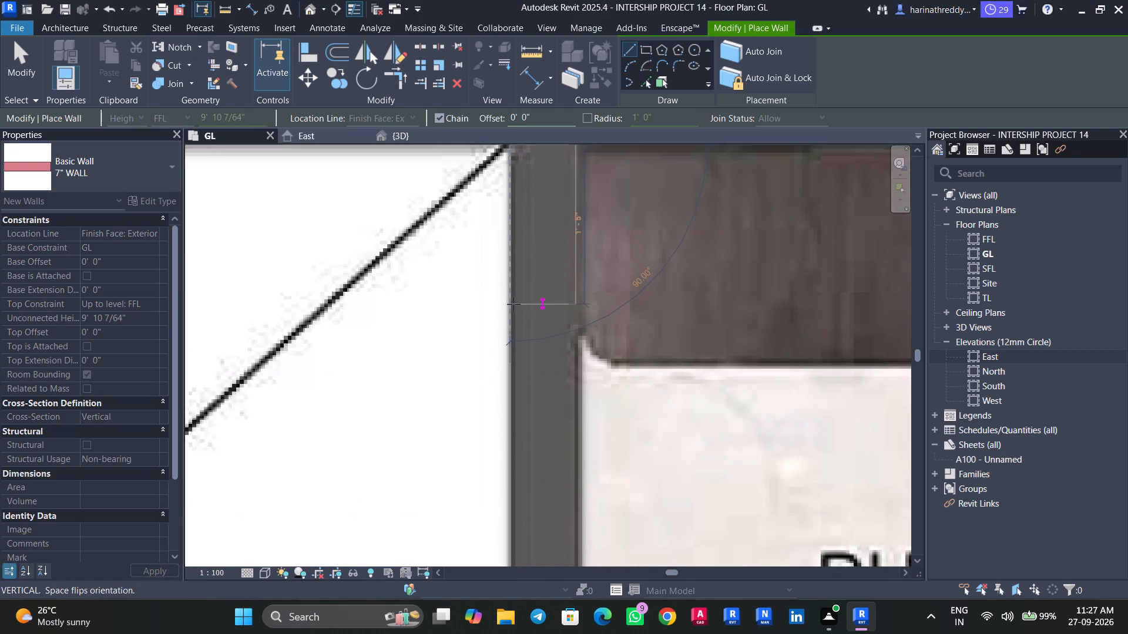
scroll(513, 304, down, 7)
middle_drag(511, 439, 502, 258)
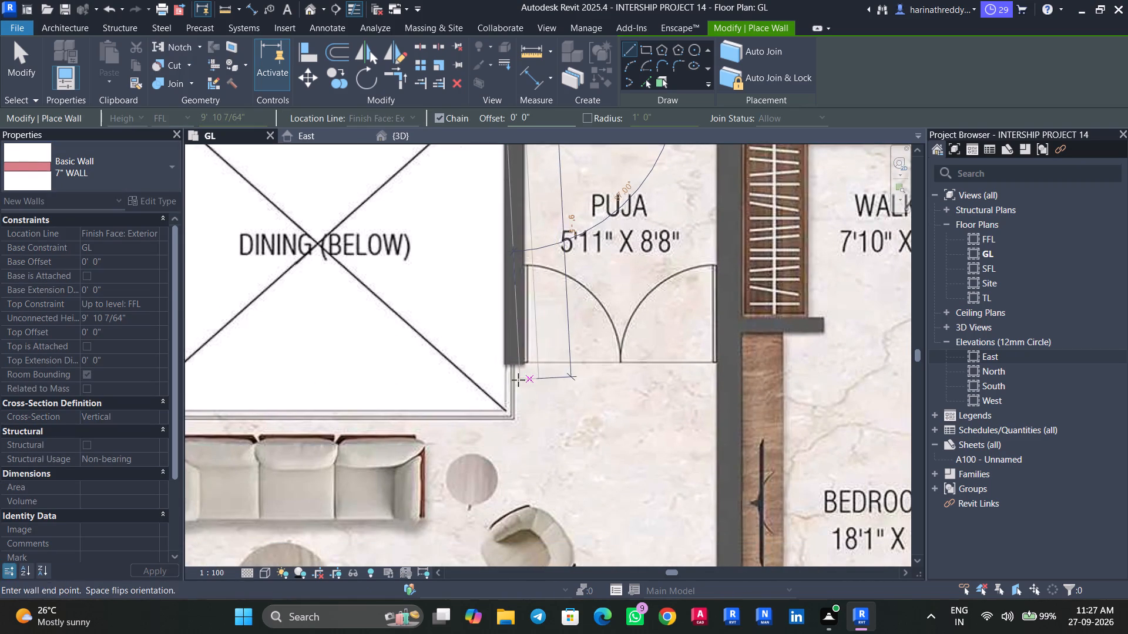
scroll(504, 369, up, 8)
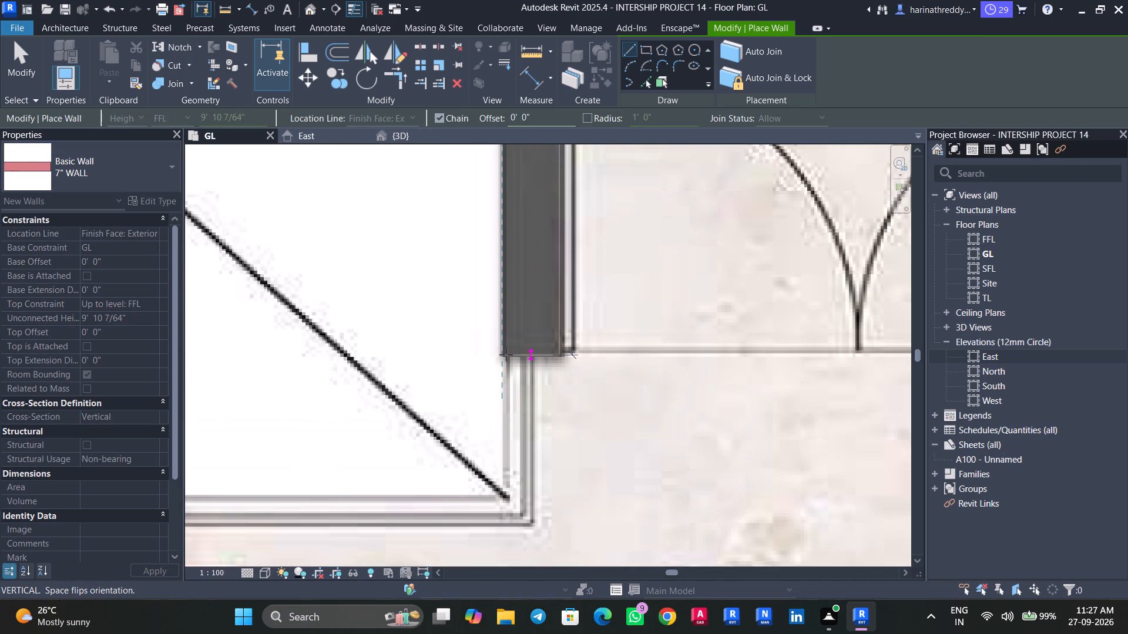
click(505, 357)
key(Escape)
key(Escape)
Draw a 9" INNER WALL along the 4'11" wide balcony's north side, from its west edge to the pier beside the family lounge.
scroll(477, 389, down, 7)
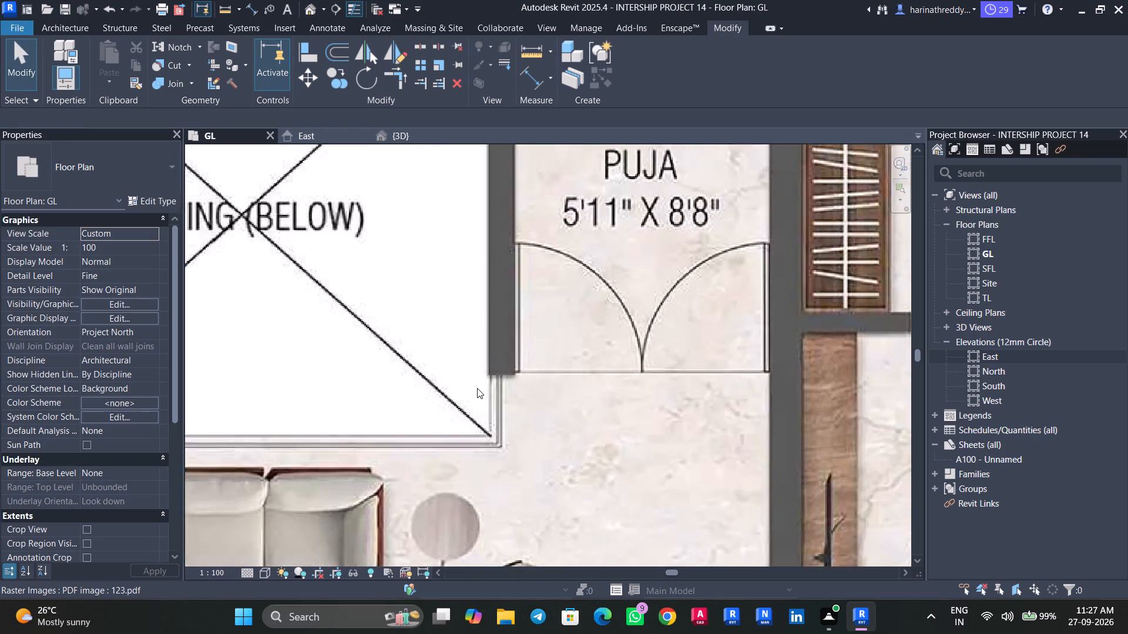
scroll(477, 388, down, 3)
scroll(477, 388, up, 1)
scroll(477, 388, down, 1)
middle_drag(456, 392, 536, 358)
scroll(482, 373, down, 4)
middle_drag(473, 378, 528, 349)
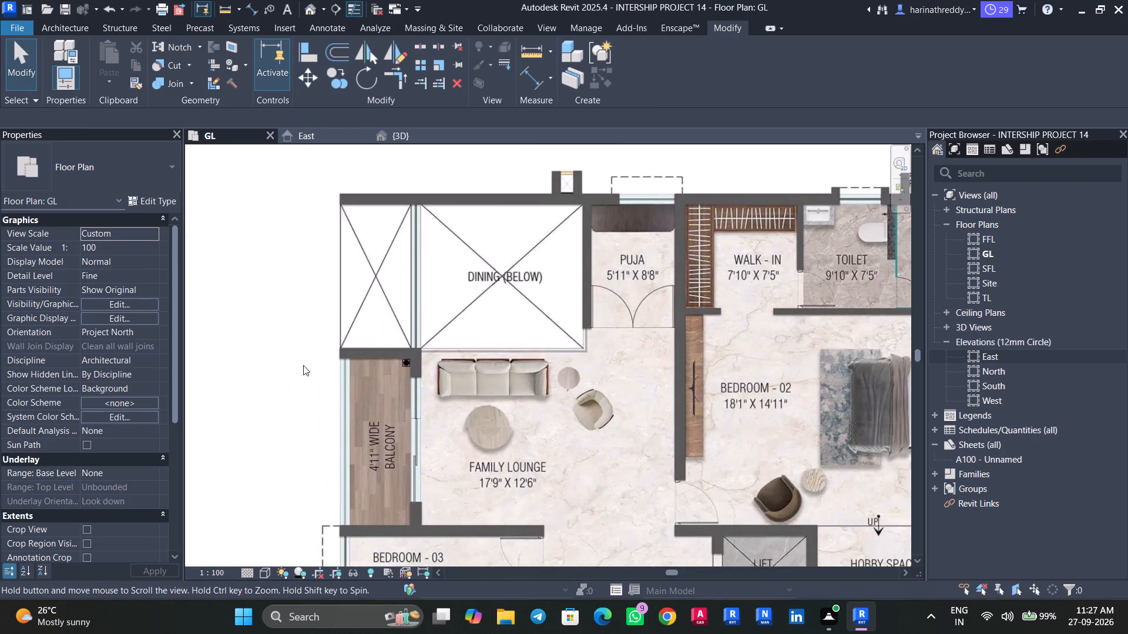
scroll(304, 371, up, 5)
text(WA)
scroll(378, 336, up, 3)
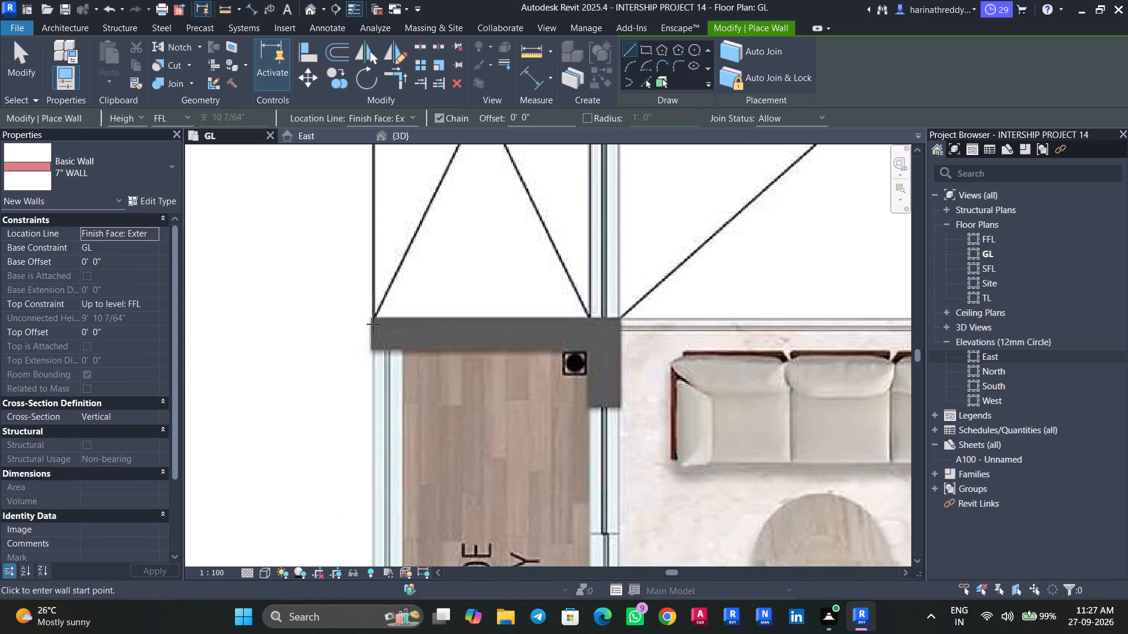
click(372, 318)
key(Escape)
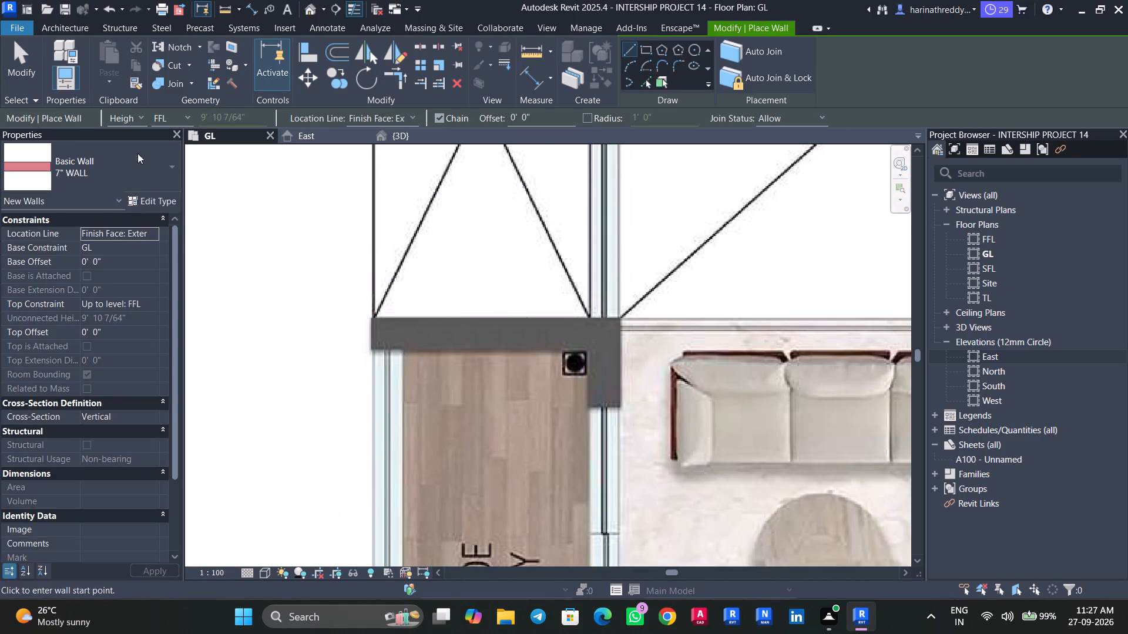
click(137, 153)
click(90, 284)
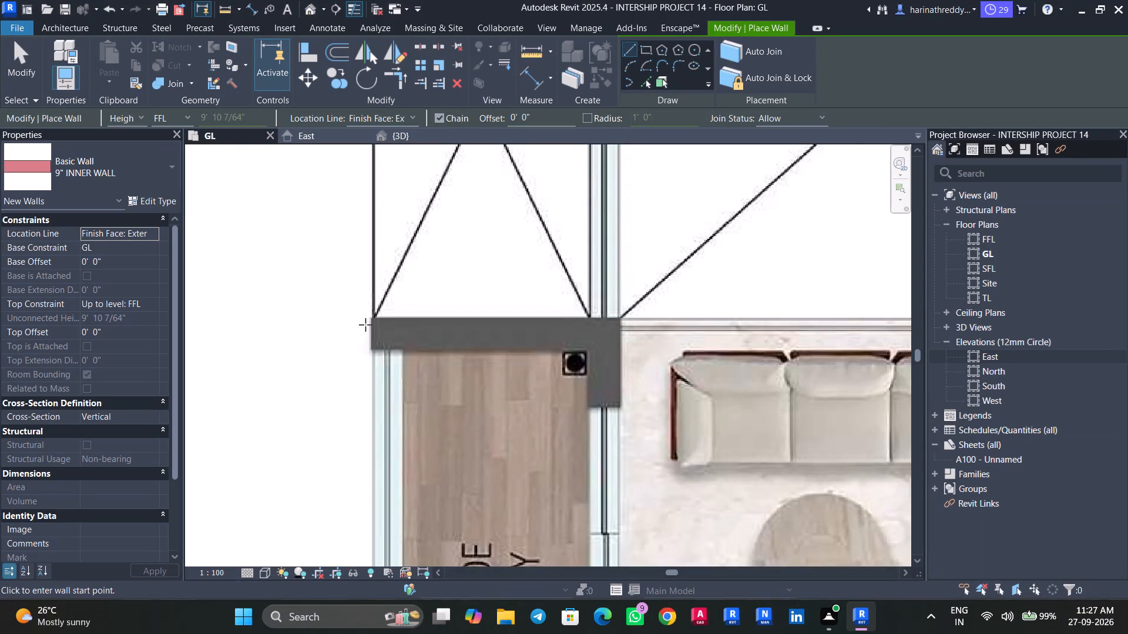
scroll(366, 322, up, 4)
click(374, 315)
middle_drag(573, 318, 404, 320)
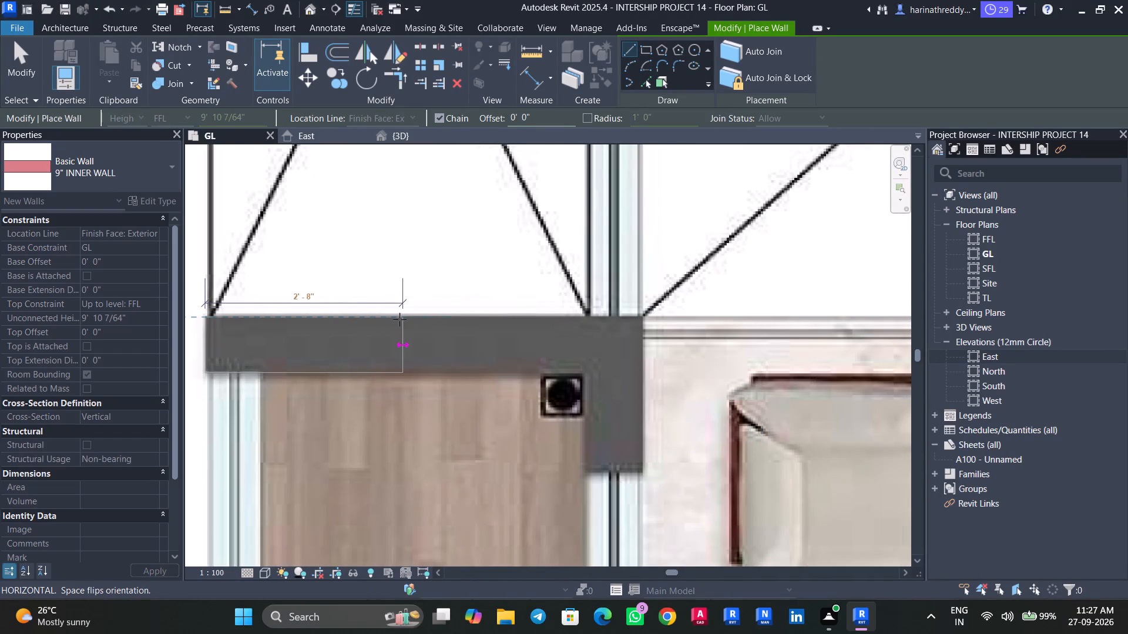
scroll(586, 322, up, 4)
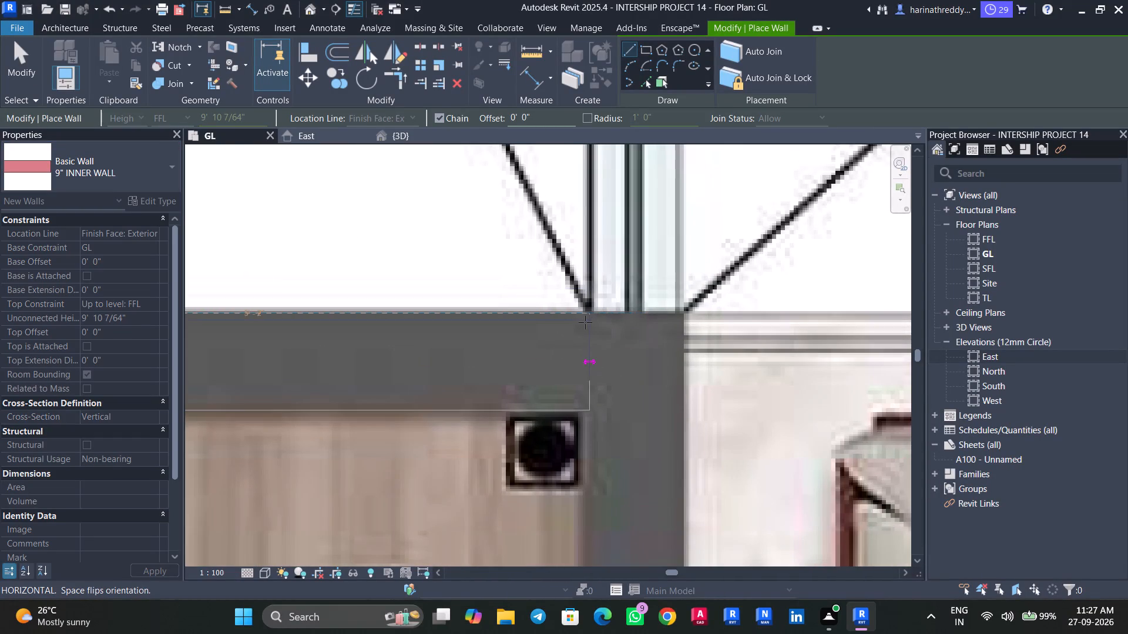
click(583, 322)
key(Escape)
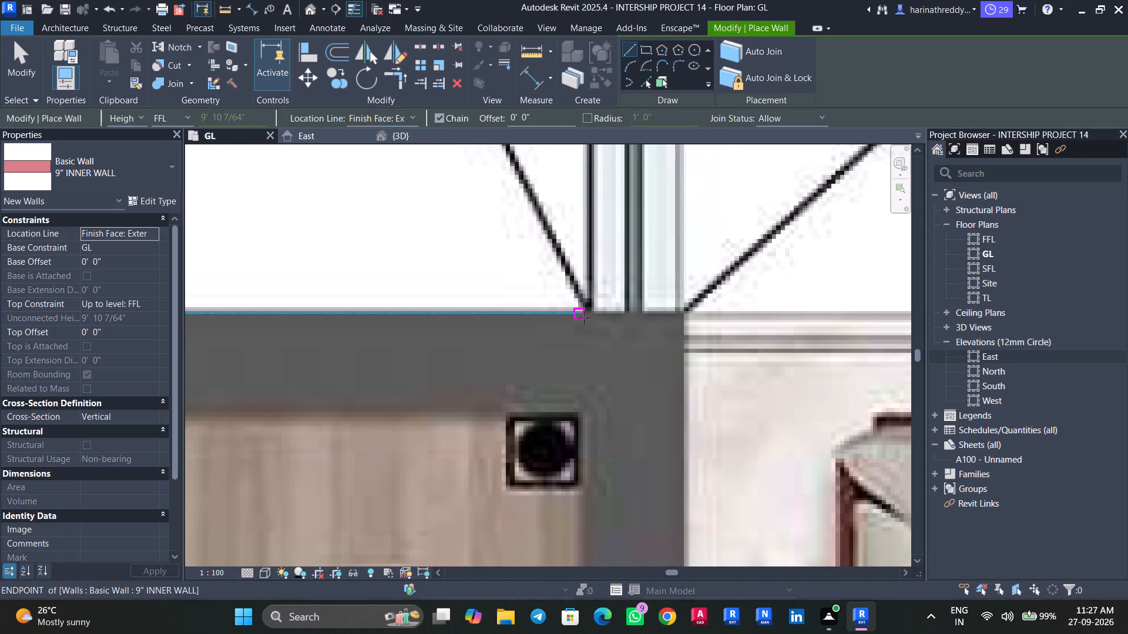
Draw a 9" INNER WALL about 12' 5" long between the balcony and family lounge, from the balcony's north wall down to Bedroom 03's north wall.
click(578, 315)
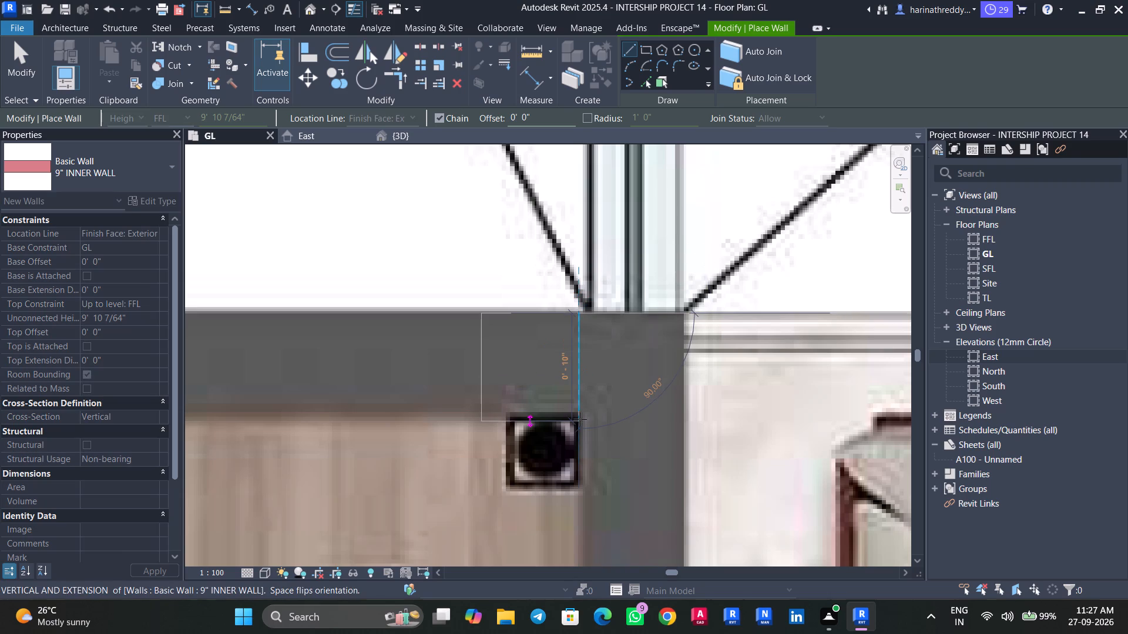
key(space)
middle_drag(581, 421, 553, 227)
scroll(556, 378, down, 4)
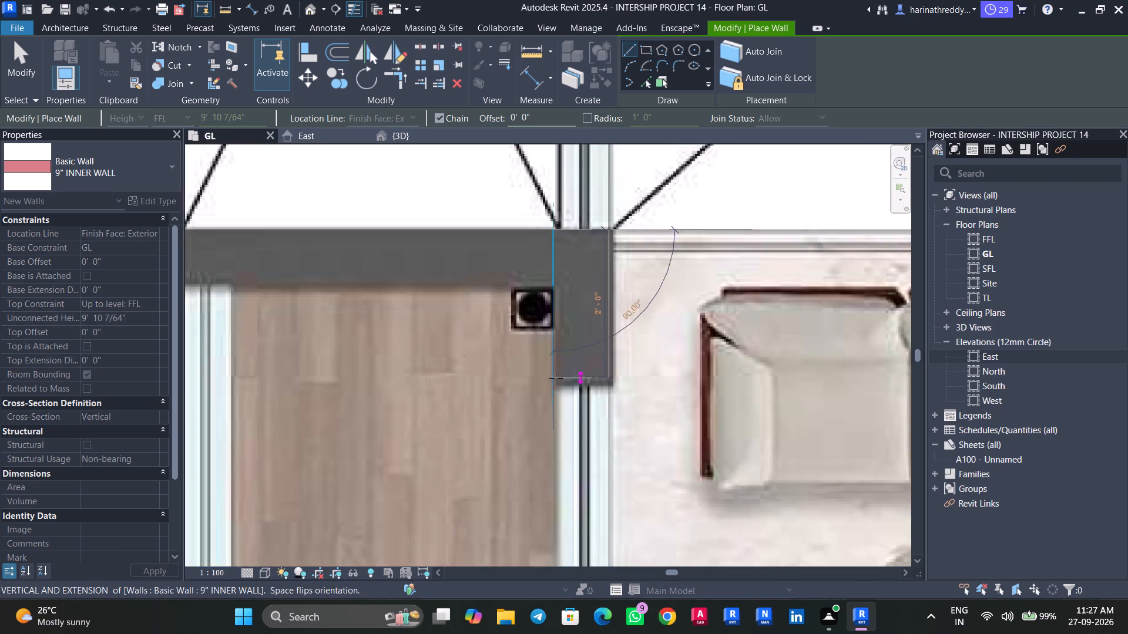
scroll(556, 378, down, 3)
middle_drag(557, 389, 515, 209)
middle_drag(538, 376, 492, 178)
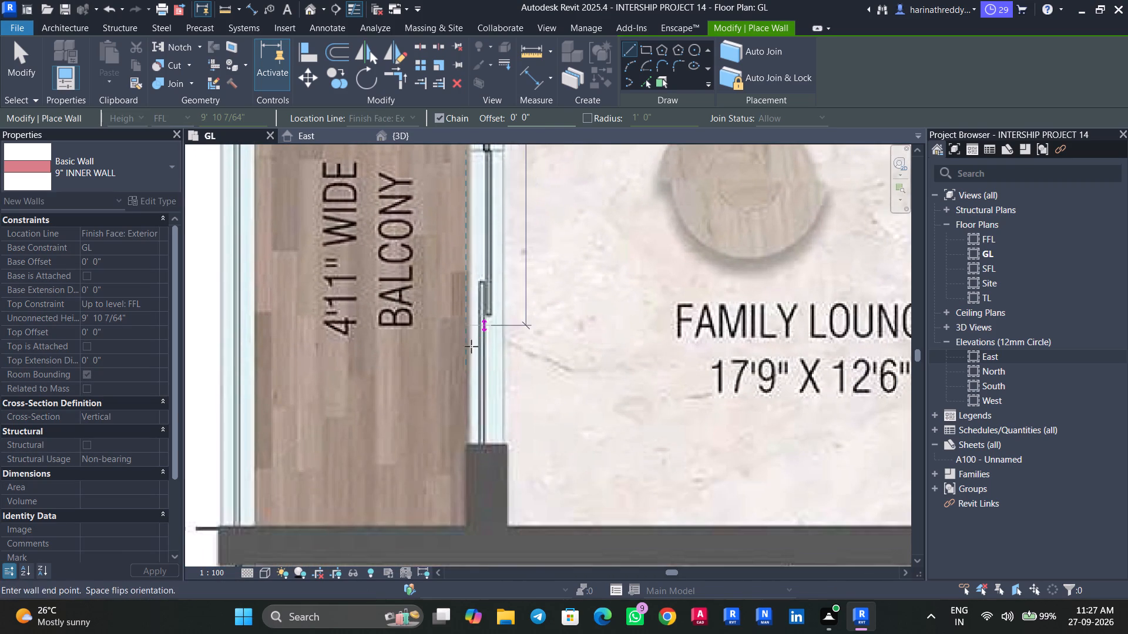
middle_drag(465, 398, 449, 265)
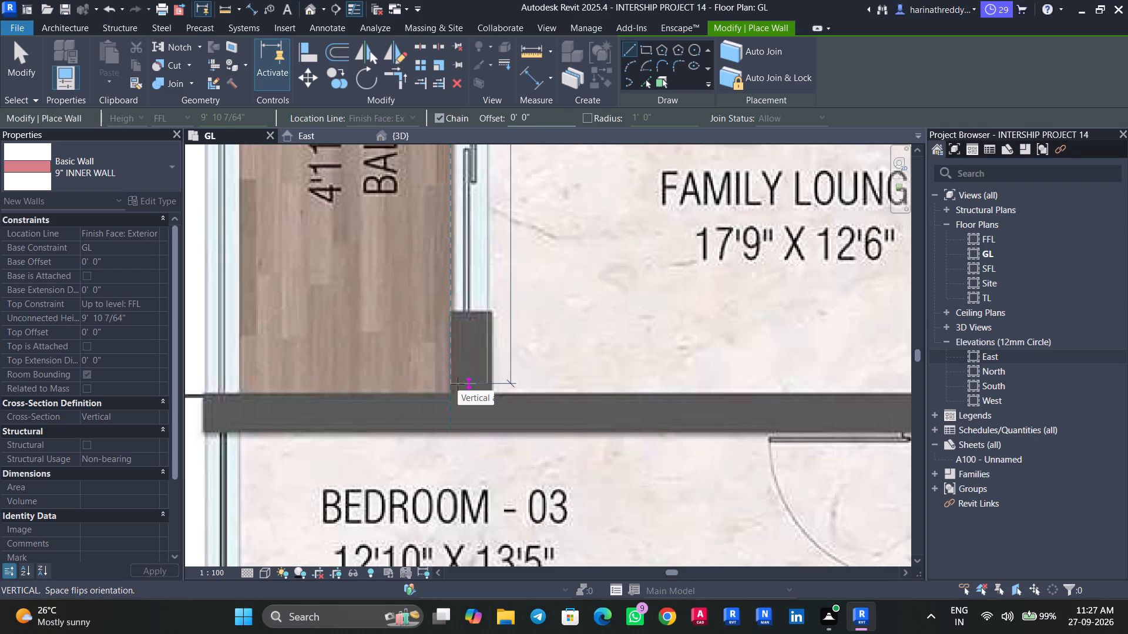
scroll(458, 384, up, 3)
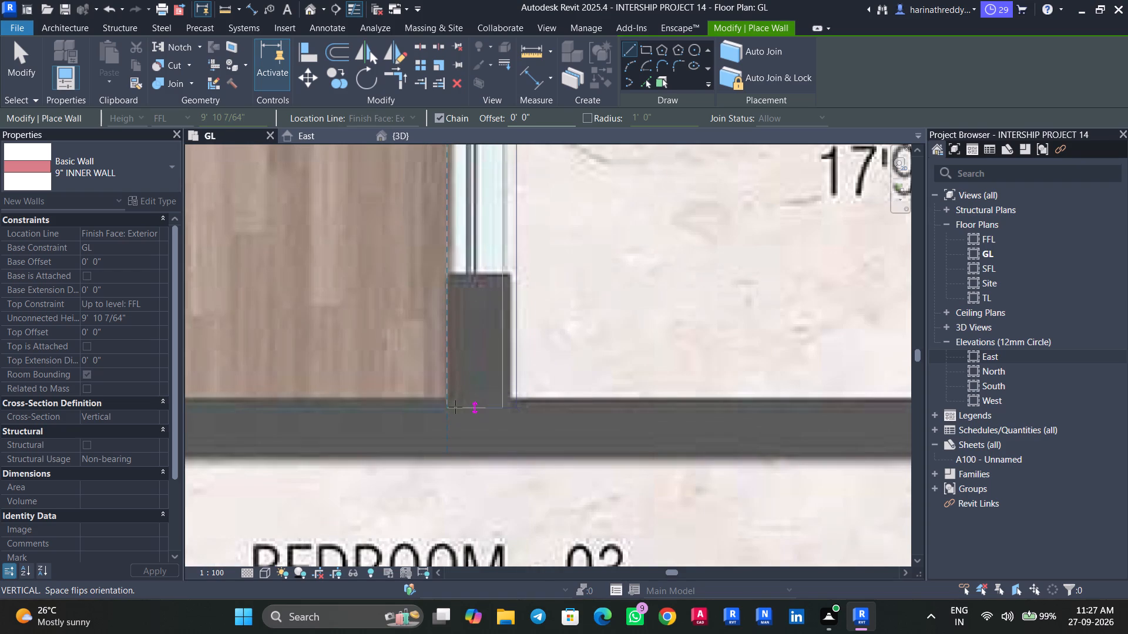
click(456, 402)
key(Escape)
key(Escape)
key(Escape)
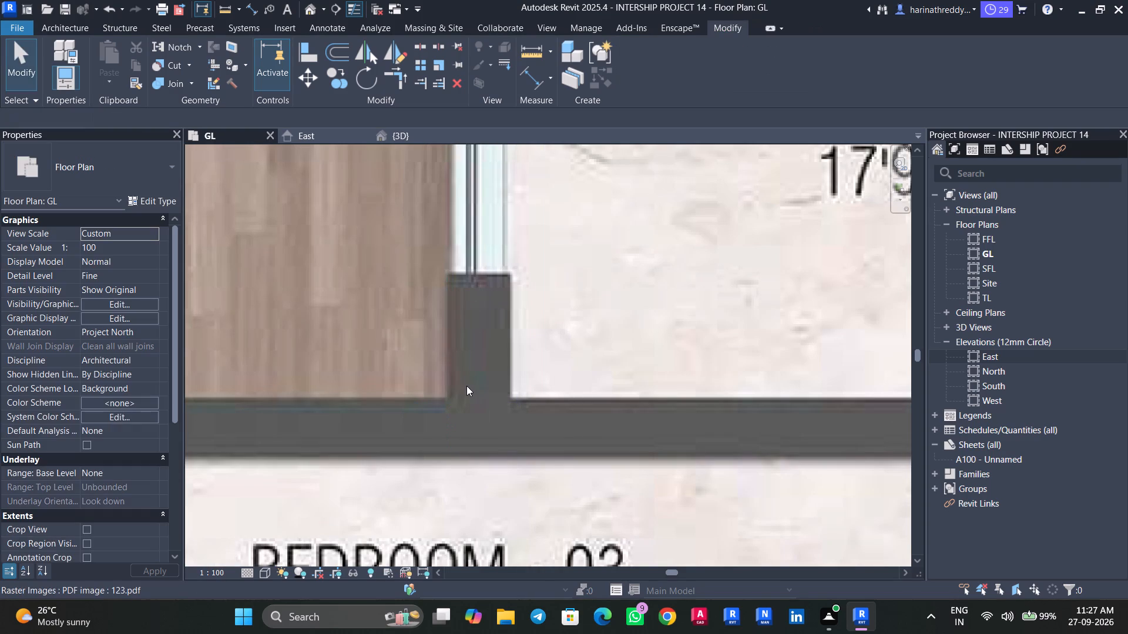
Nudge the wall between the balcony and family lounge slightly east to align with the plan image, and check its north end.
key(Tab)
click(470, 380)
key(Right)
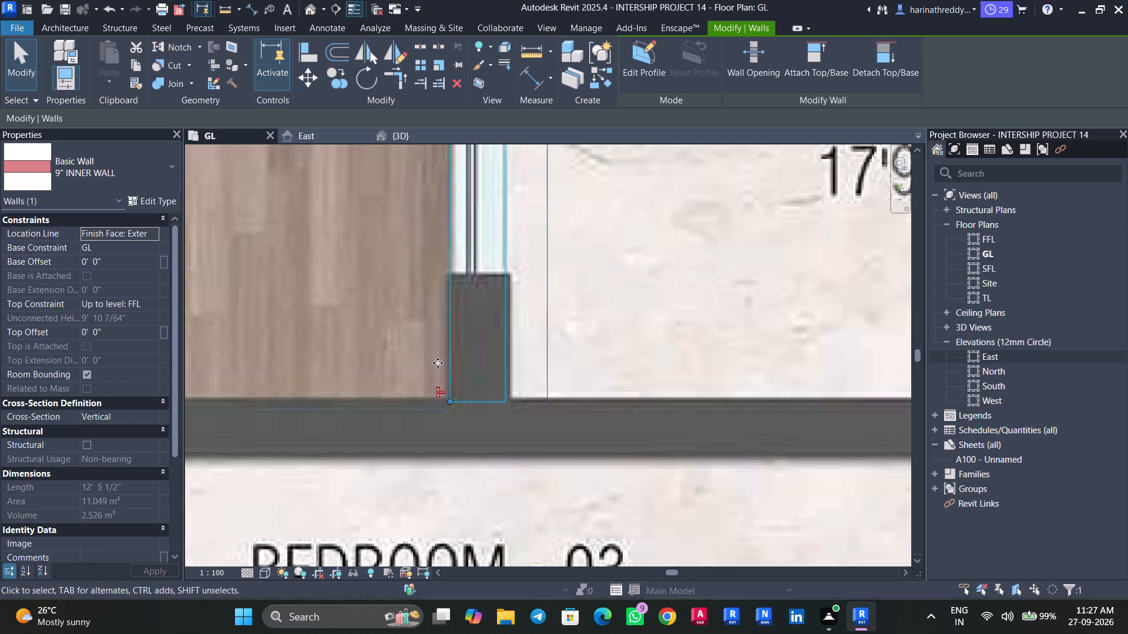
scroll(397, 333, down, 7)
scroll(408, 311, up, 1)
middle_drag(397, 300, 399, 494)
middle_drag(389, 200, 391, 346)
key(Escape)
key(Escape)
scroll(435, 306, up, 2)
scroll(436, 306, down, 1)
scroll(436, 306, up, 1)
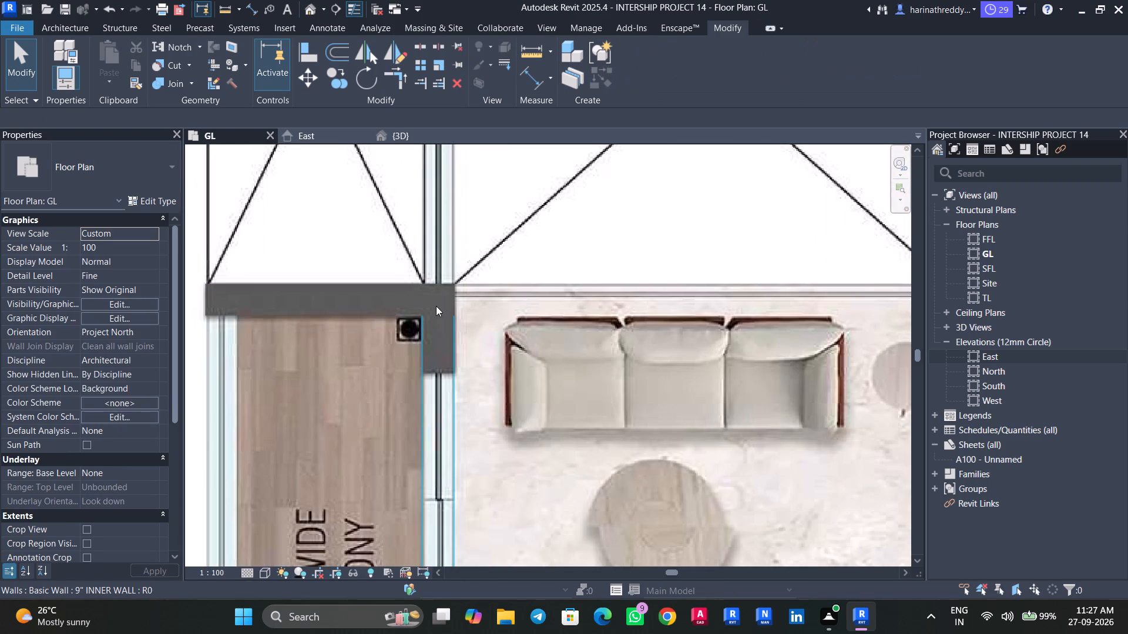
Draw a 9" INNER WALL about 14' 9" long along Bedroom 03's north side, from the west edge to the wall end at the bedroom door.
scroll(387, 333, down, 3)
middle_drag(361, 380, 414, 191)
middle_drag(407, 368, 407, 259)
key(w)
key(a)
scroll(317, 363, up, 5)
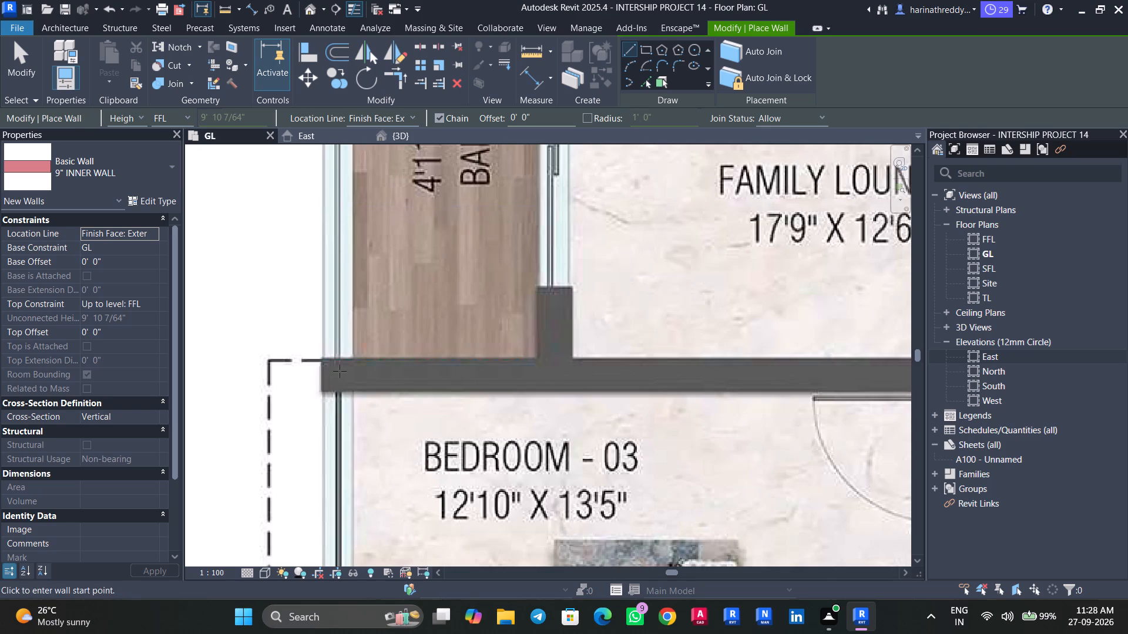
scroll(340, 371, up, 1)
click(312, 352)
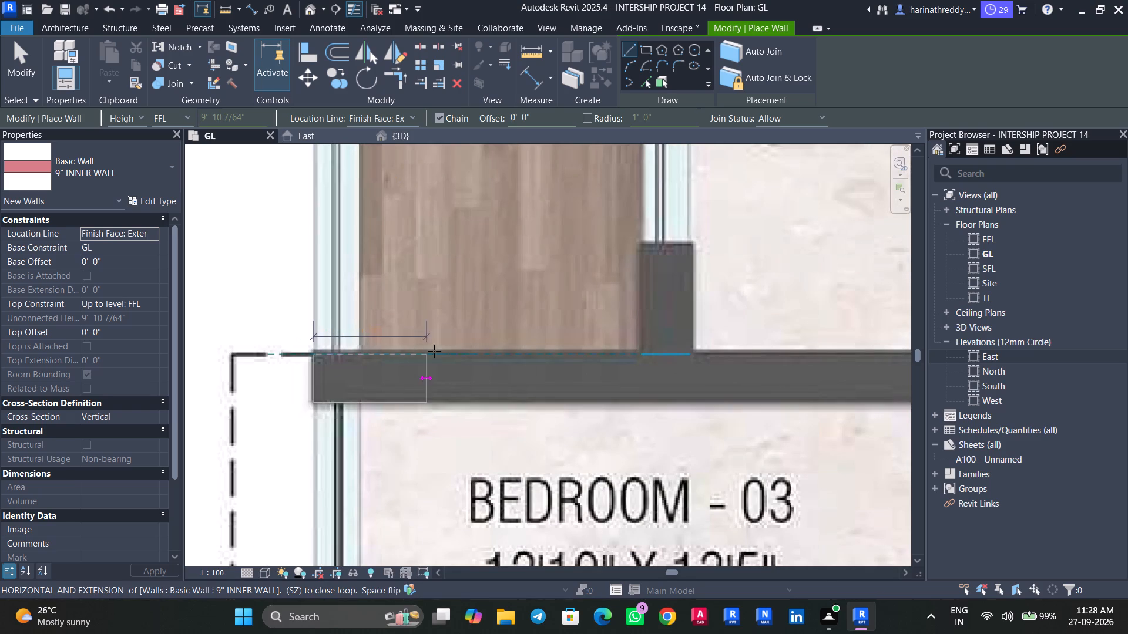
middle_drag(496, 350, 250, 326)
middle_drag(603, 331, 344, 331)
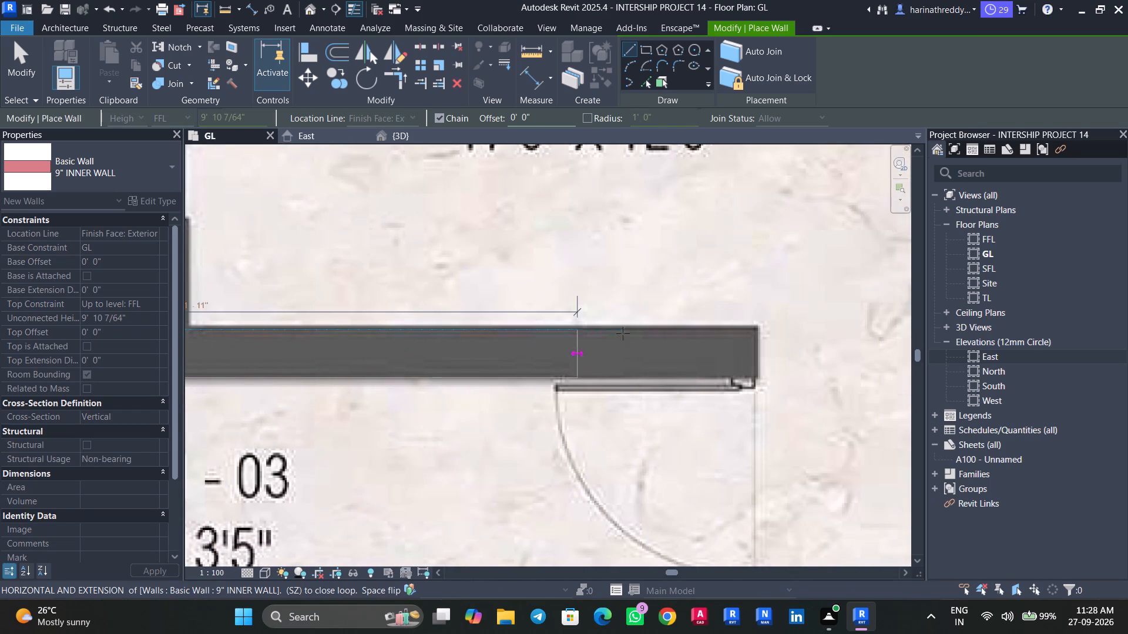
middle_drag(650, 333, 481, 336)
scroll(578, 336, down, 5)
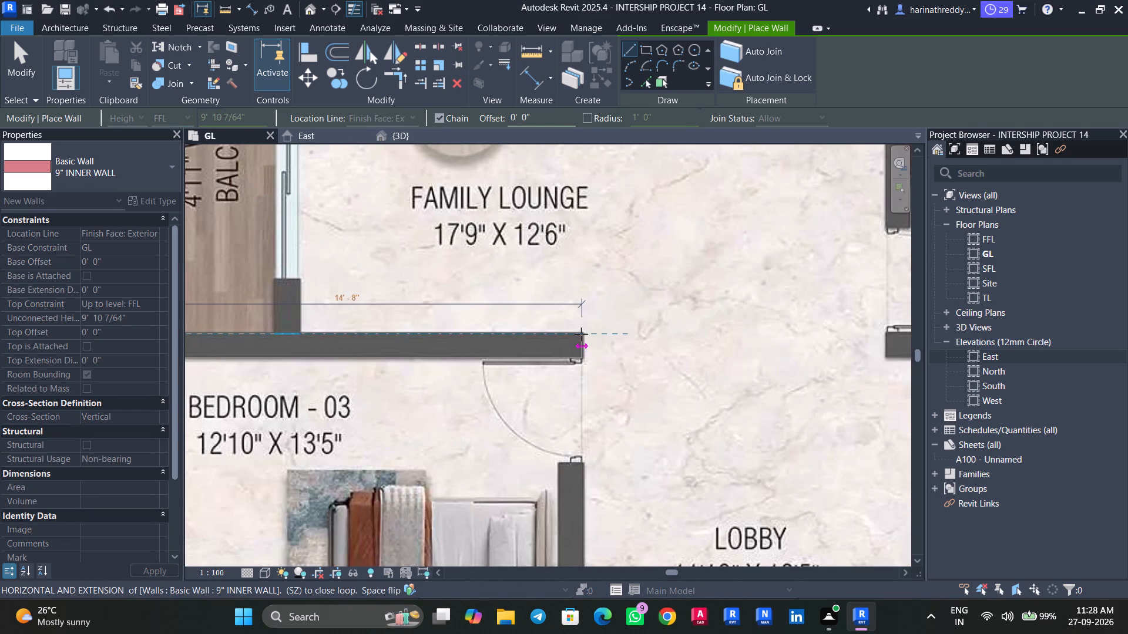
scroll(580, 334, up, 7)
scroll(580, 334, down, 1)
scroll(580, 334, up, 1)
click(589, 333)
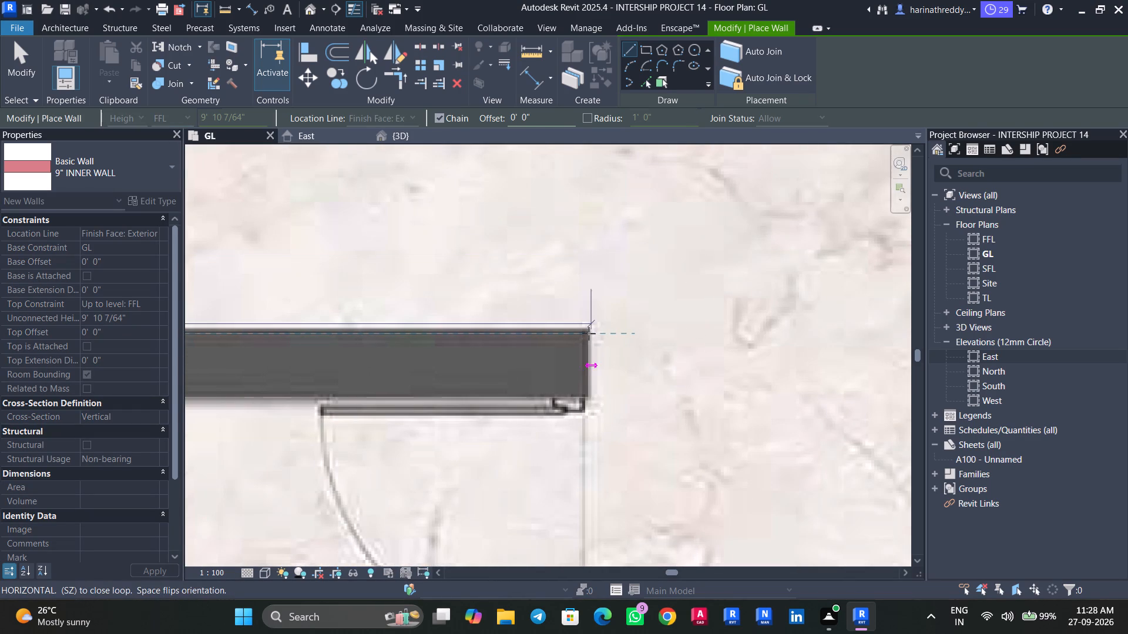
key(Escape)
key(Escape)
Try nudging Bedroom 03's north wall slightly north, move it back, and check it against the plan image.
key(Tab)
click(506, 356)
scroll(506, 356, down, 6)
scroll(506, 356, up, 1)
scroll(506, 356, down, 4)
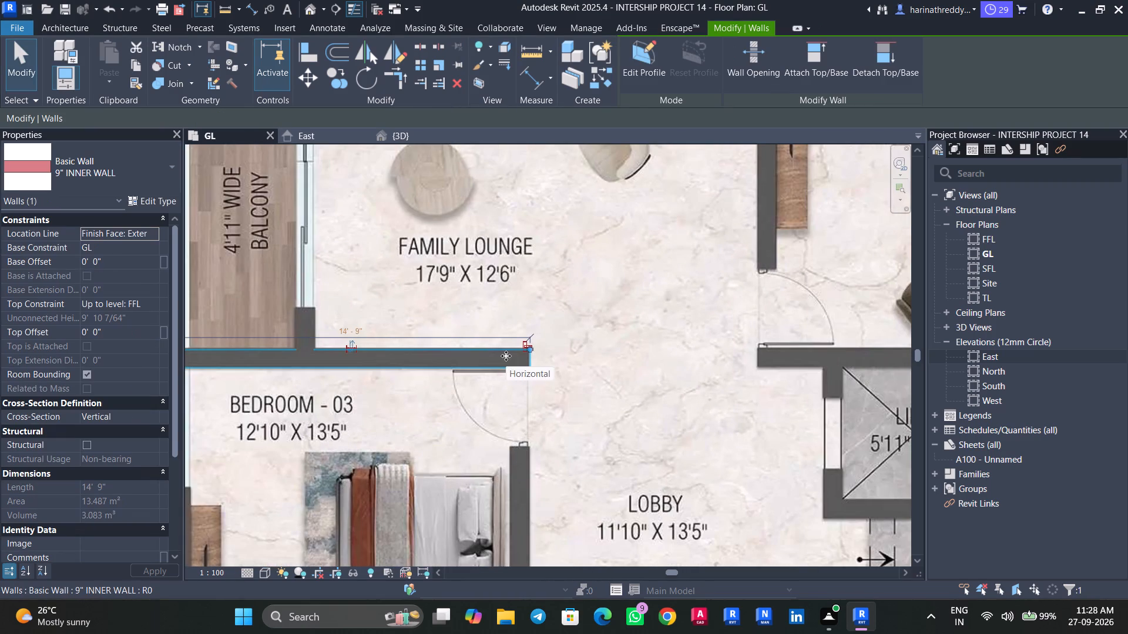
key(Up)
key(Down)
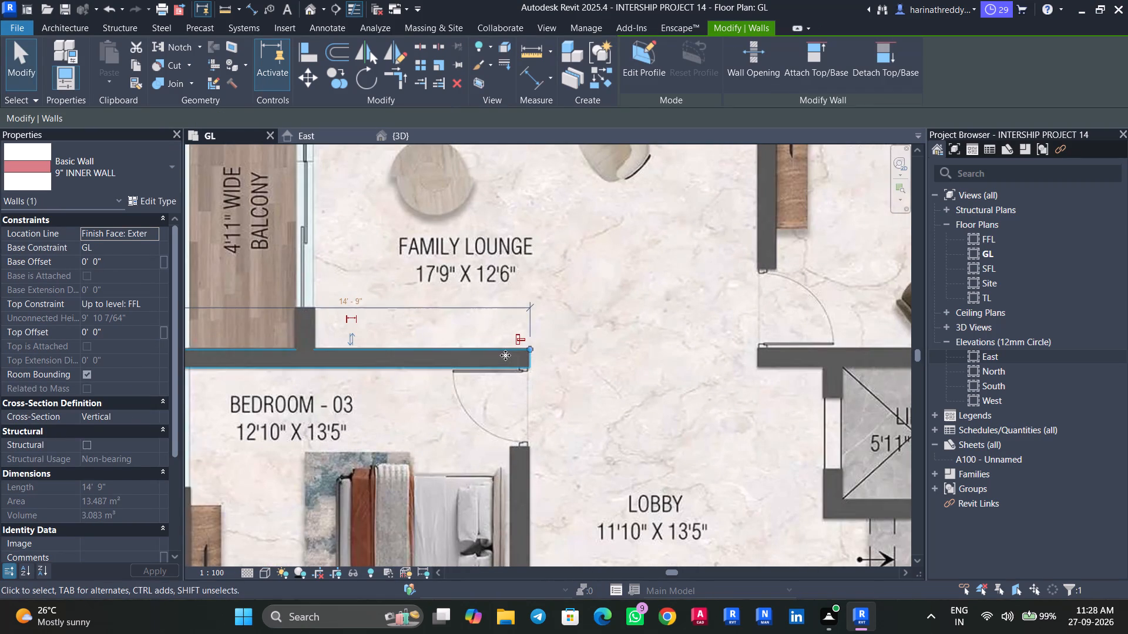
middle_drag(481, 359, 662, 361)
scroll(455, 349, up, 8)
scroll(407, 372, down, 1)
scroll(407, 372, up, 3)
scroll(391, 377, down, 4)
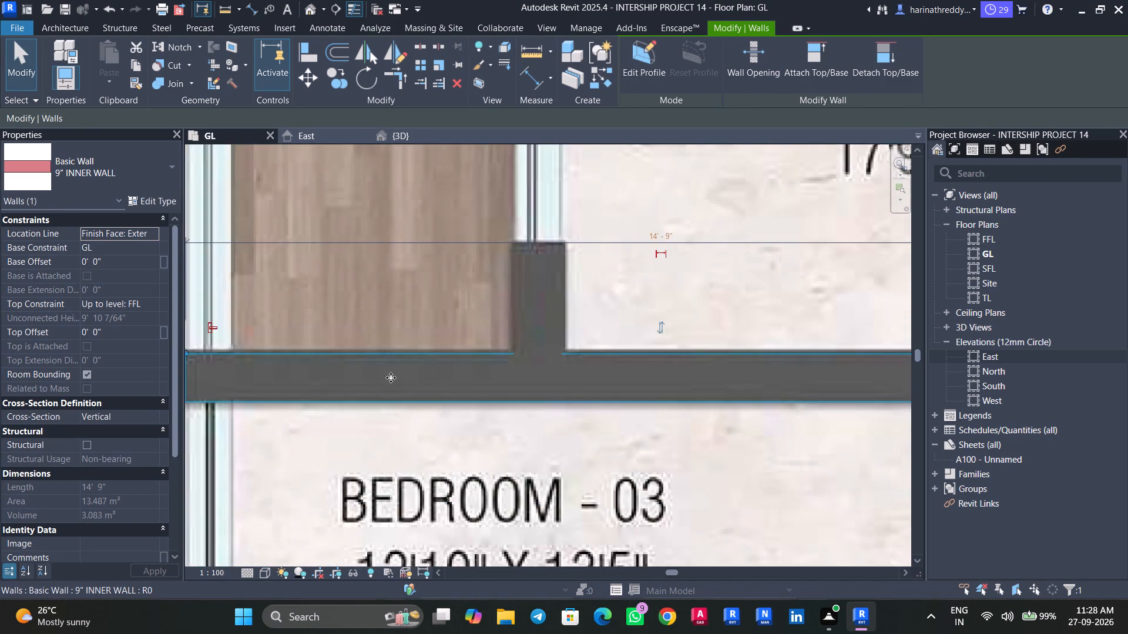
Draw a 9" INNER WALL down the west side from Bedroom 03's north wall, past the toilet, to the sit-out's southwest corner pier.
middle_drag(394, 376, 515, 309)
scroll(414, 384, down, 10)
middle_drag(416, 404, 418, 295)
scroll(399, 265, up, 1)
scroll(399, 265, down, 1)
scroll(399, 265, up, 2)
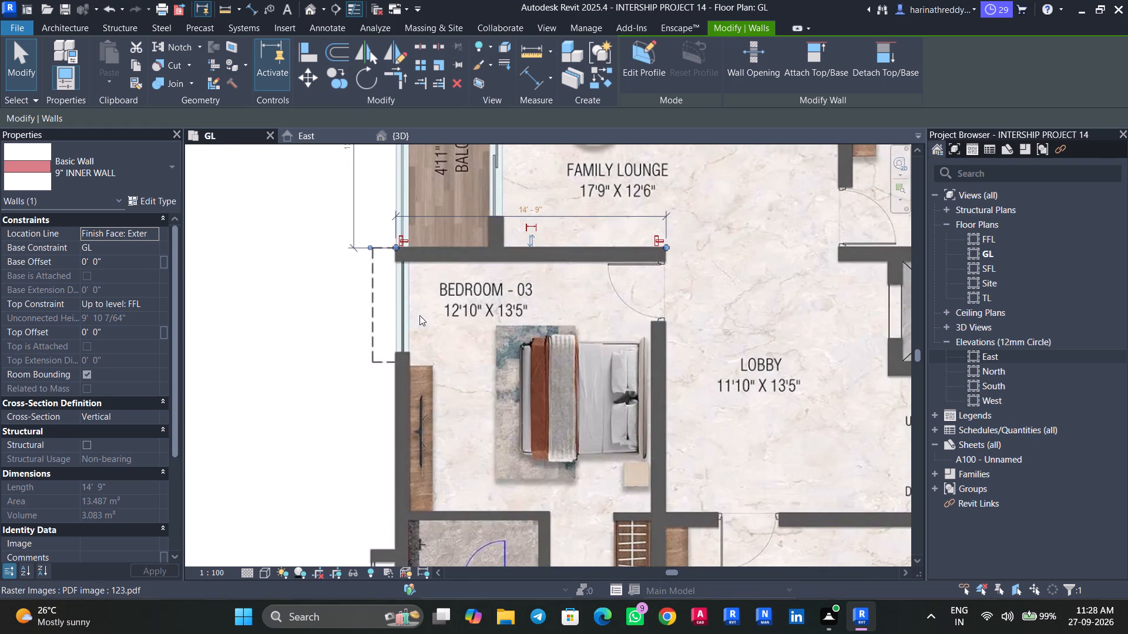
scroll(421, 327, down, 5)
middle_drag(435, 373, 458, 340)
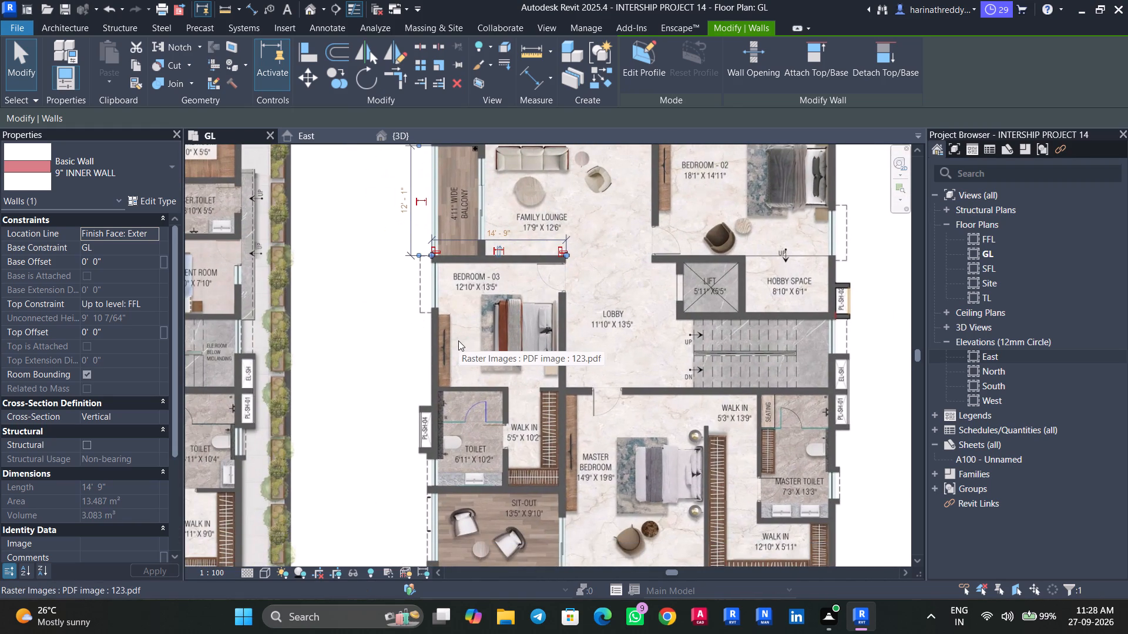
scroll(445, 326, up, 7)
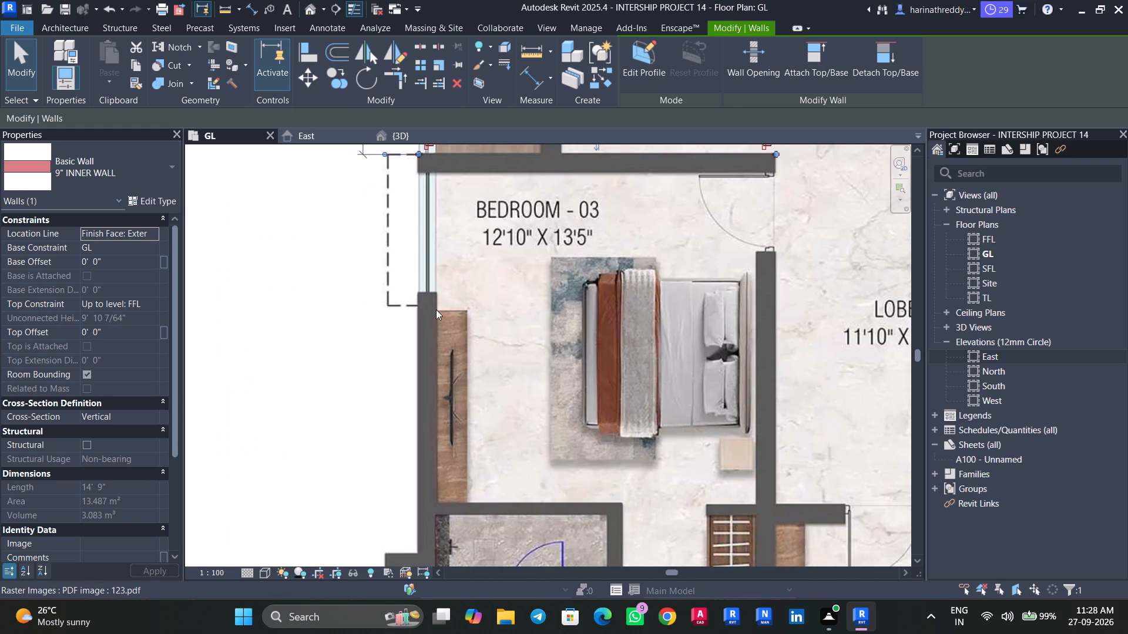
key(w)
key(a)
scroll(420, 187, up, 2)
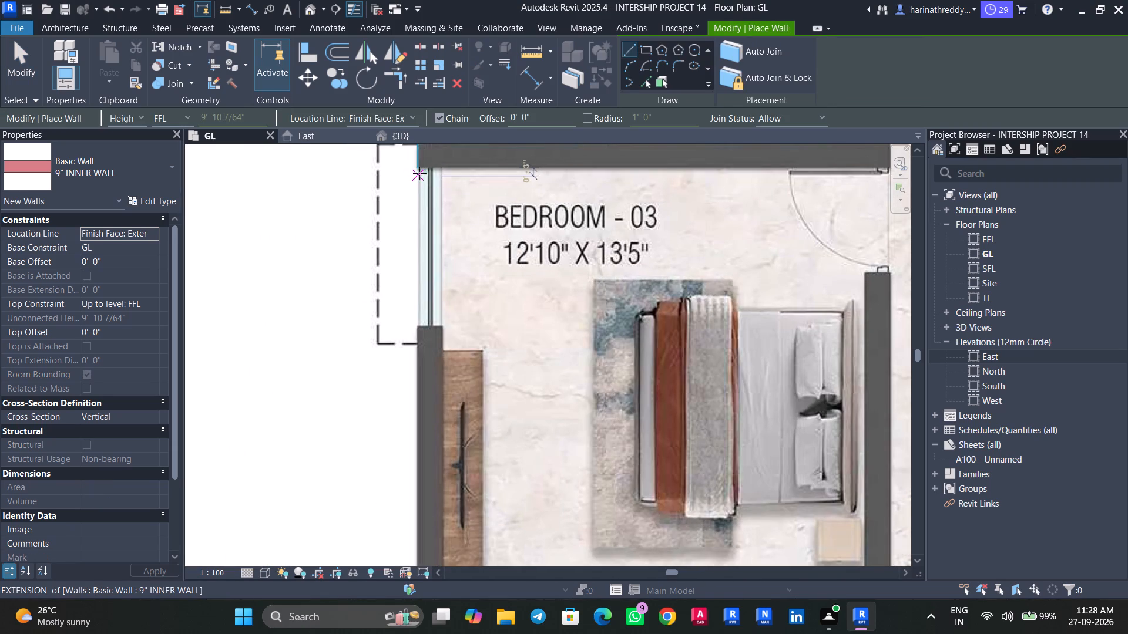
click(418, 170)
key(space)
middle_drag(413, 392, 413, 388)
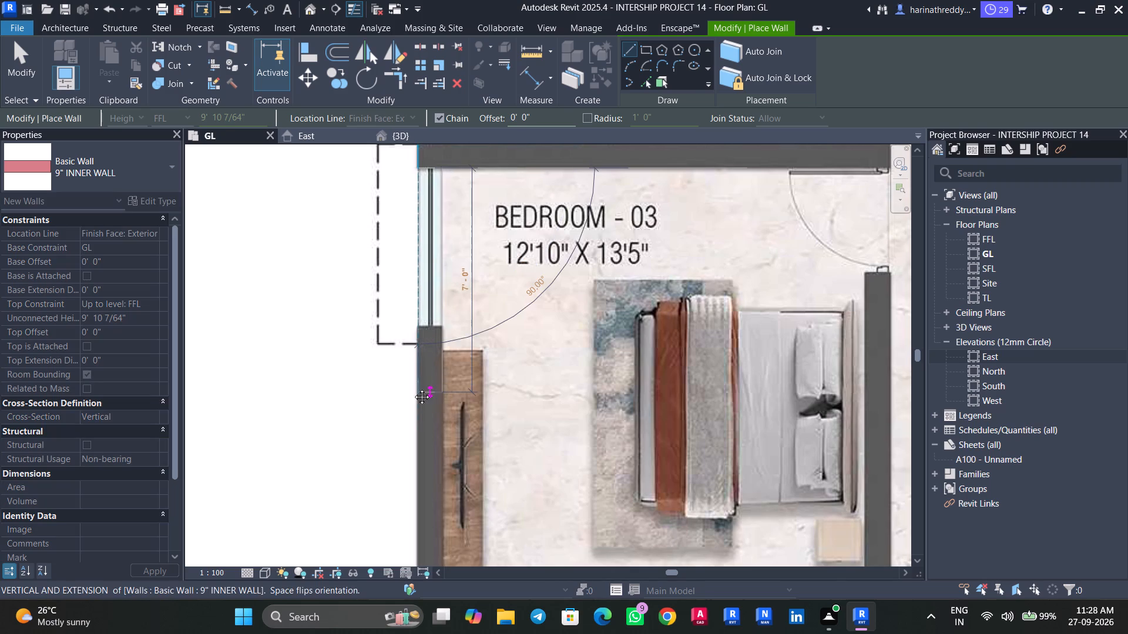
middle_drag(413, 388, 417, 265)
middle_drag(417, 410, 418, 242)
scroll(418, 244, up, 1)
middle_drag(409, 428, 442, 191)
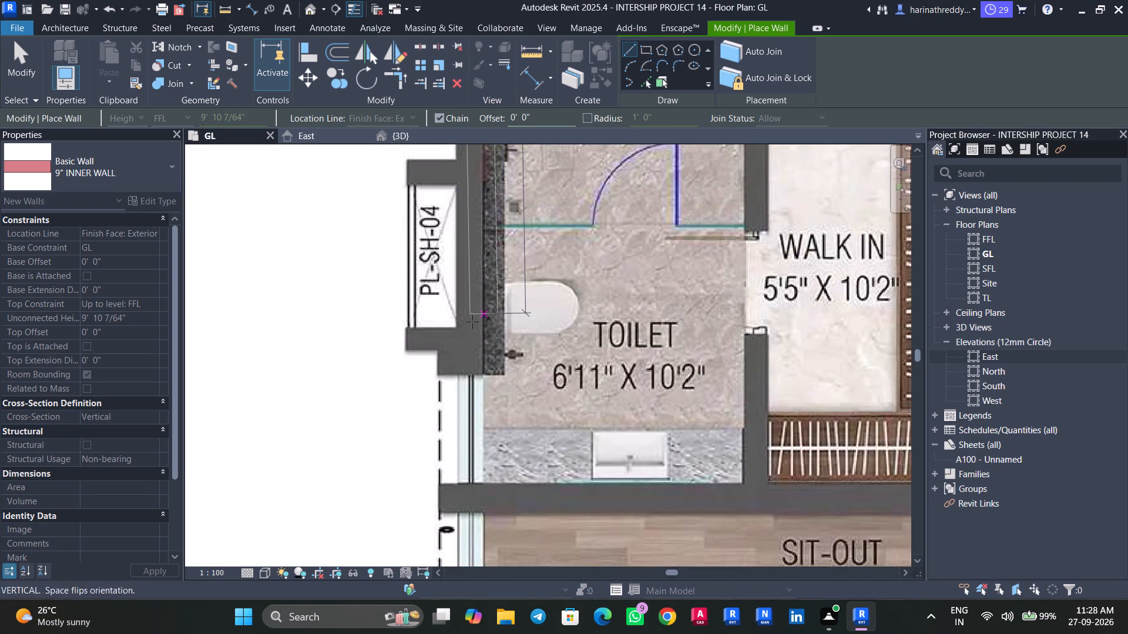
middle_drag(465, 361, 474, 162)
scroll(471, 289, down, 3)
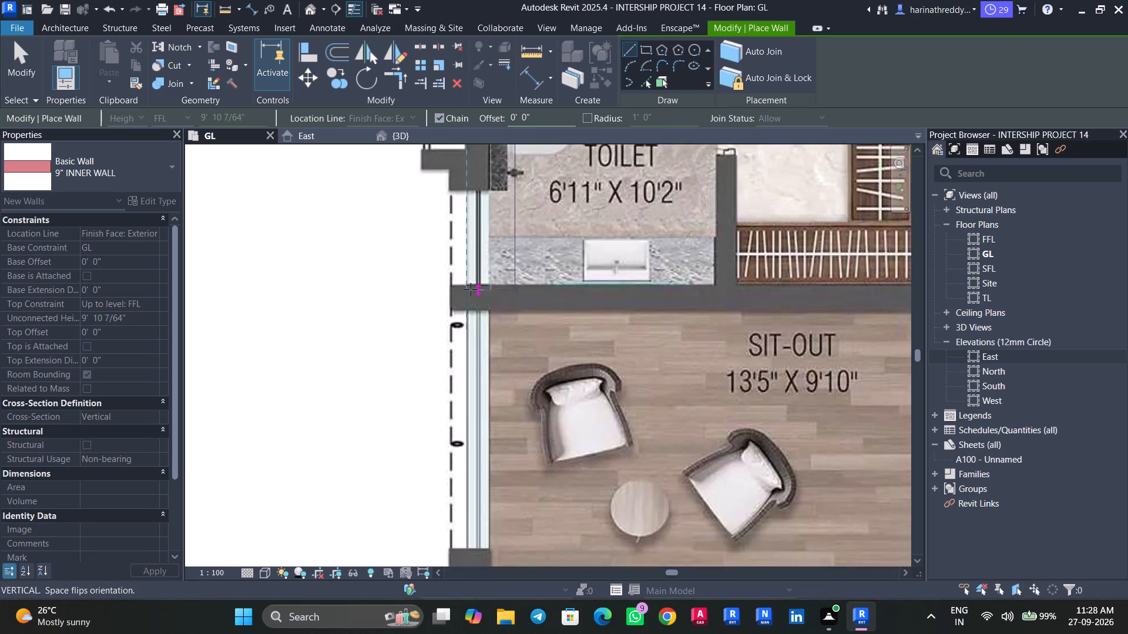
scroll(471, 289, down, 4)
middle_drag(471, 289, 474, 174)
scroll(474, 309, up, 4)
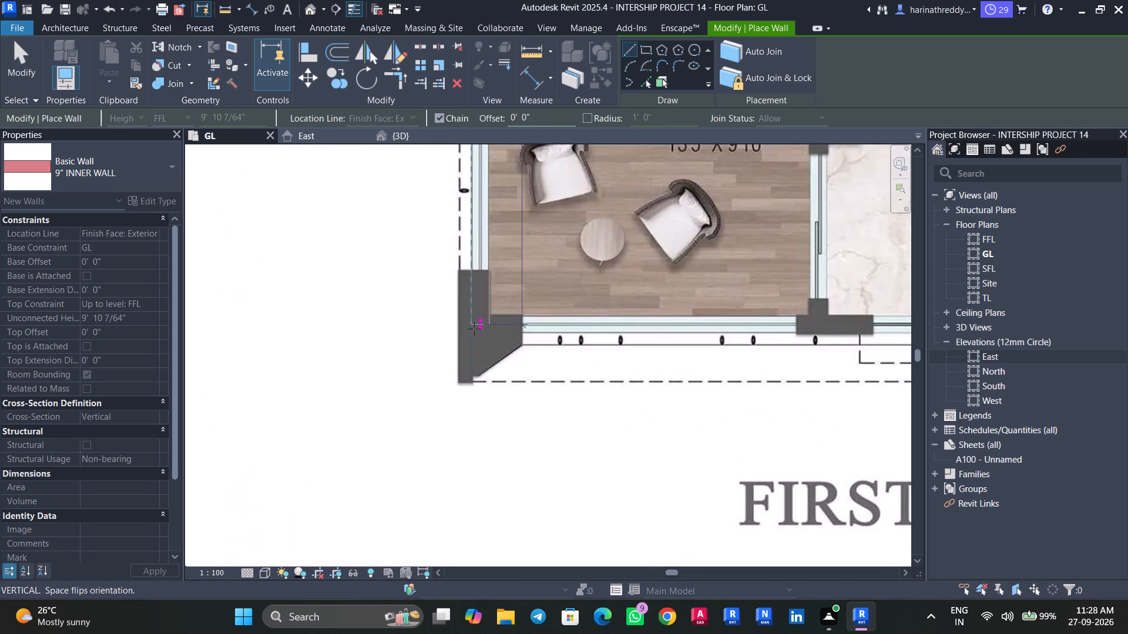
scroll(473, 336, up, 5)
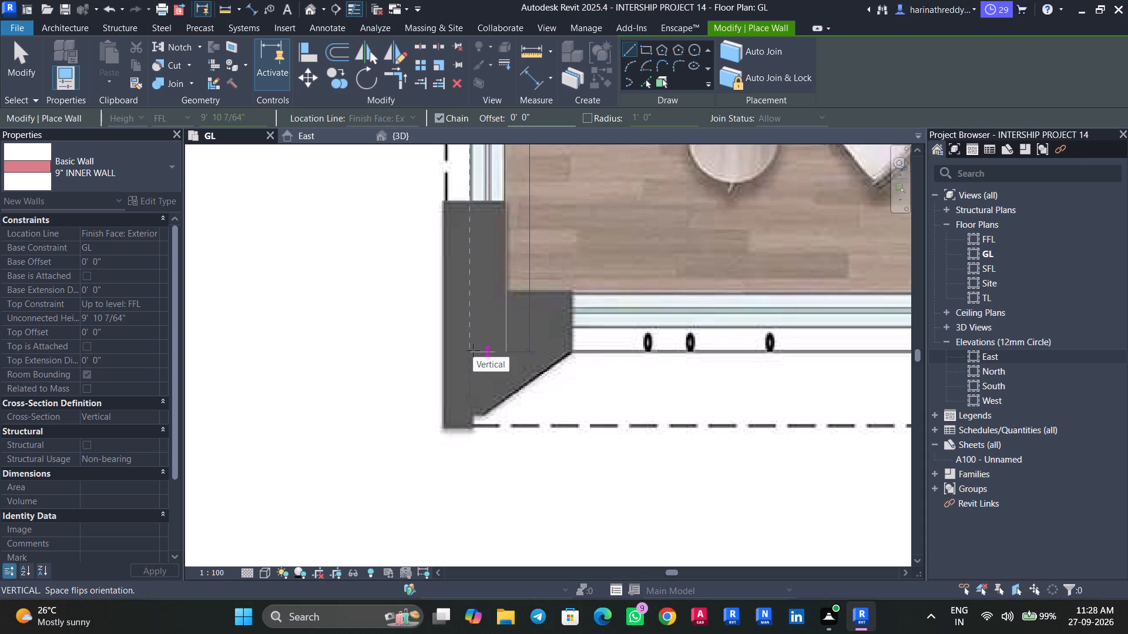
scroll(473, 350, up, 3)
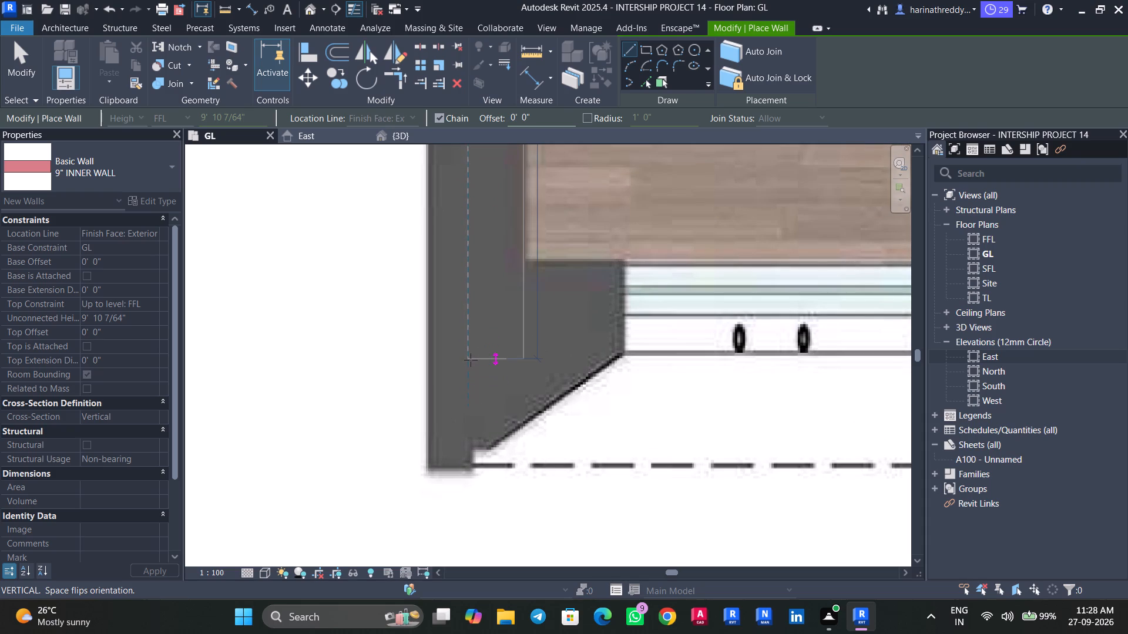
click(471, 360)
key(Escape)
key(Escape)
Draw a 9" INNER WALL about 43' 11" long along the south side, from the walk-in's southeast corner to the west wall at the sit-out.
scroll(462, 367, down, 8)
key(Tab)
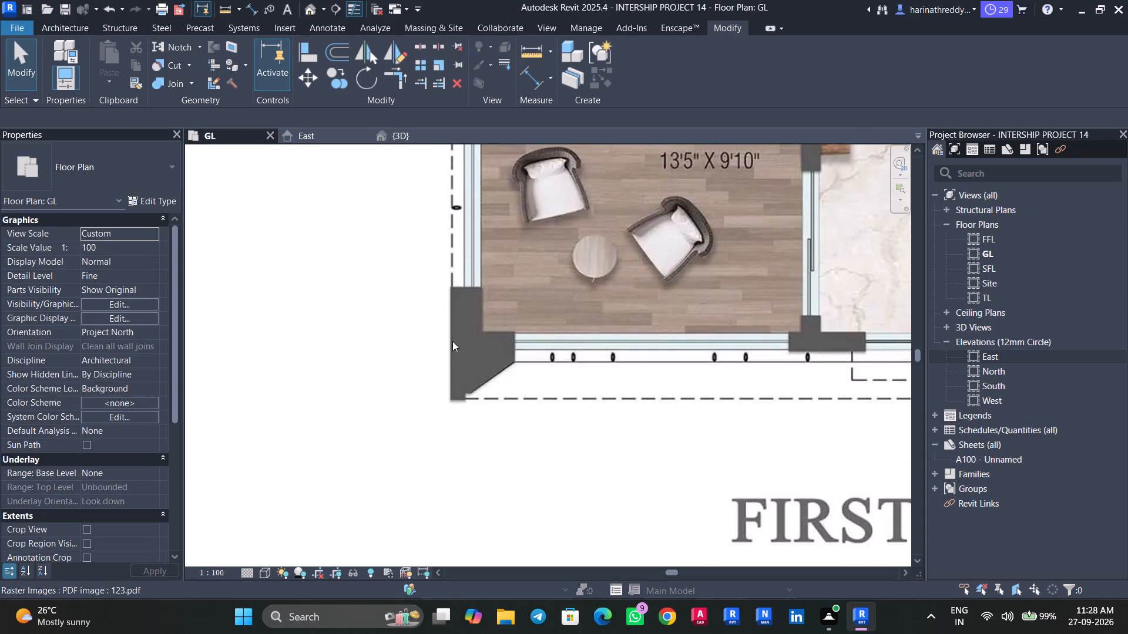
key(Tab)
key(Tab)
scroll(472, 333, down, 3)
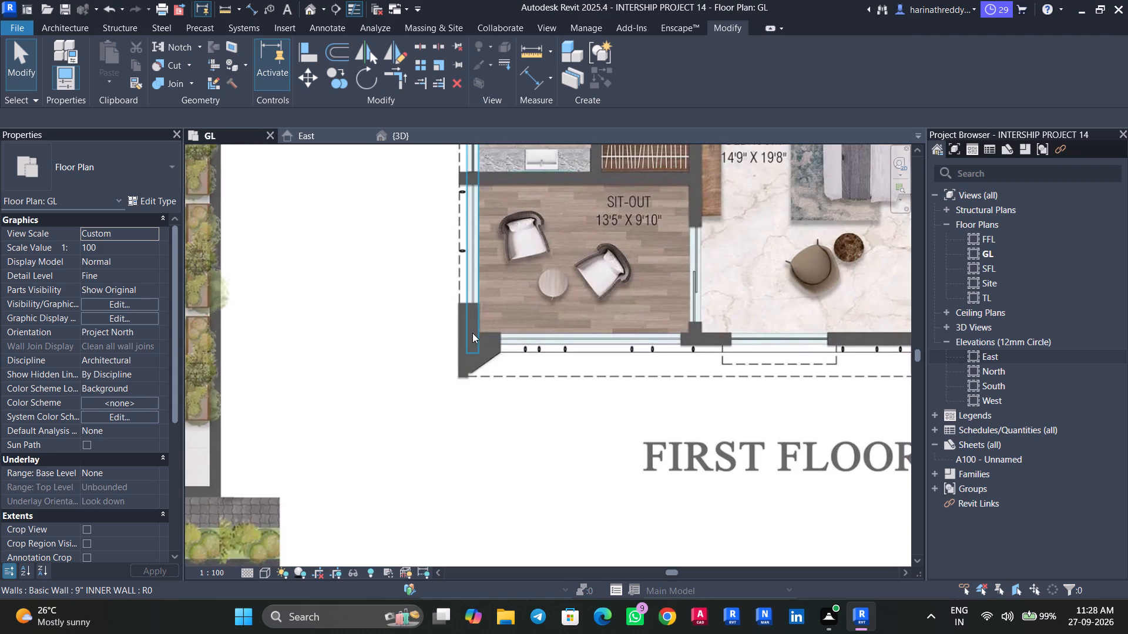
middle_drag(667, 338, 563, 342)
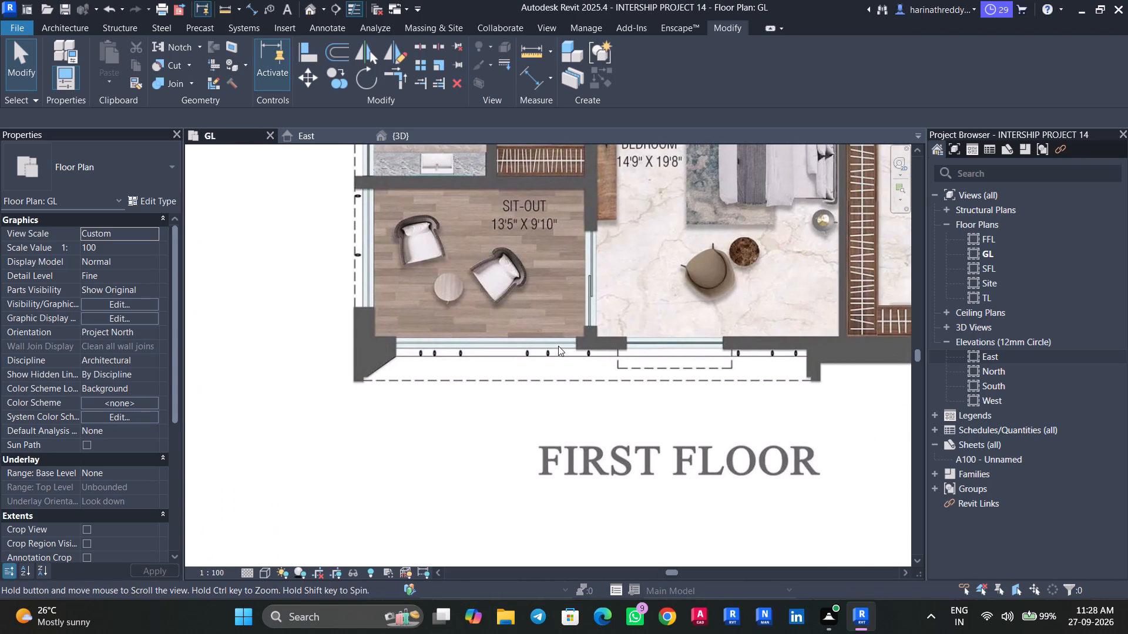
middle_drag(684, 358, 462, 386)
middle_drag(461, 387, 589, 385)
text(WA)
middle_drag(642, 383, 380, 385)
scroll(726, 365, up, 6)
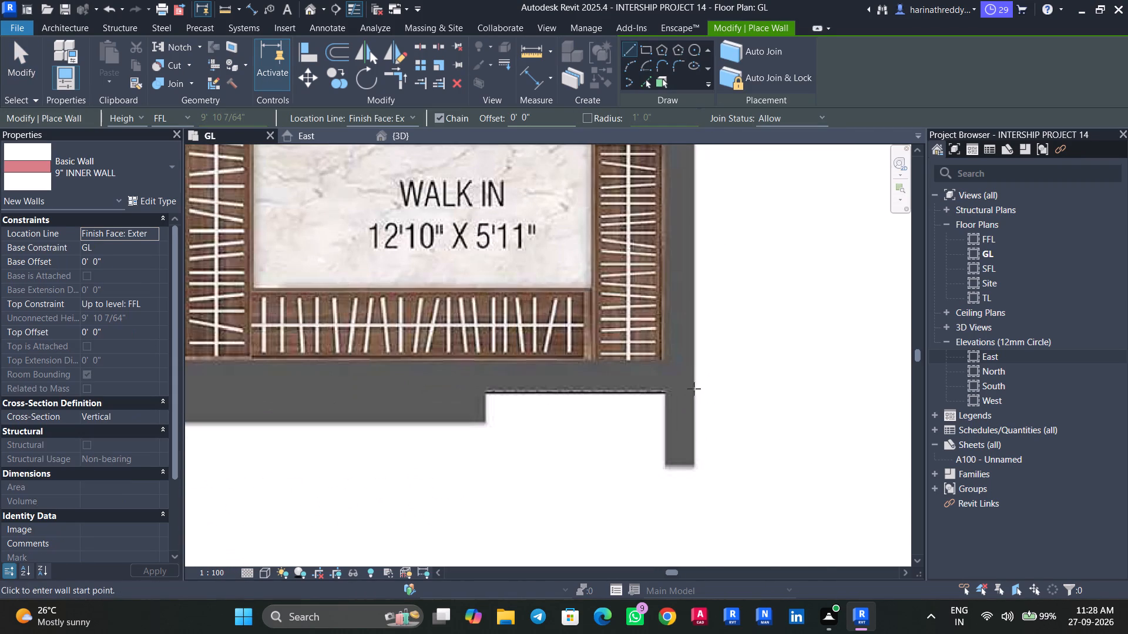
click(694, 390)
middle_drag(507, 391, 666, 386)
middle_drag(416, 386, 649, 383)
middle_drag(393, 382, 629, 383)
middle_drag(376, 391, 617, 390)
middle_drag(375, 379, 636, 386)
middle_drag(445, 387, 665, 389)
scroll(435, 388, up, 4)
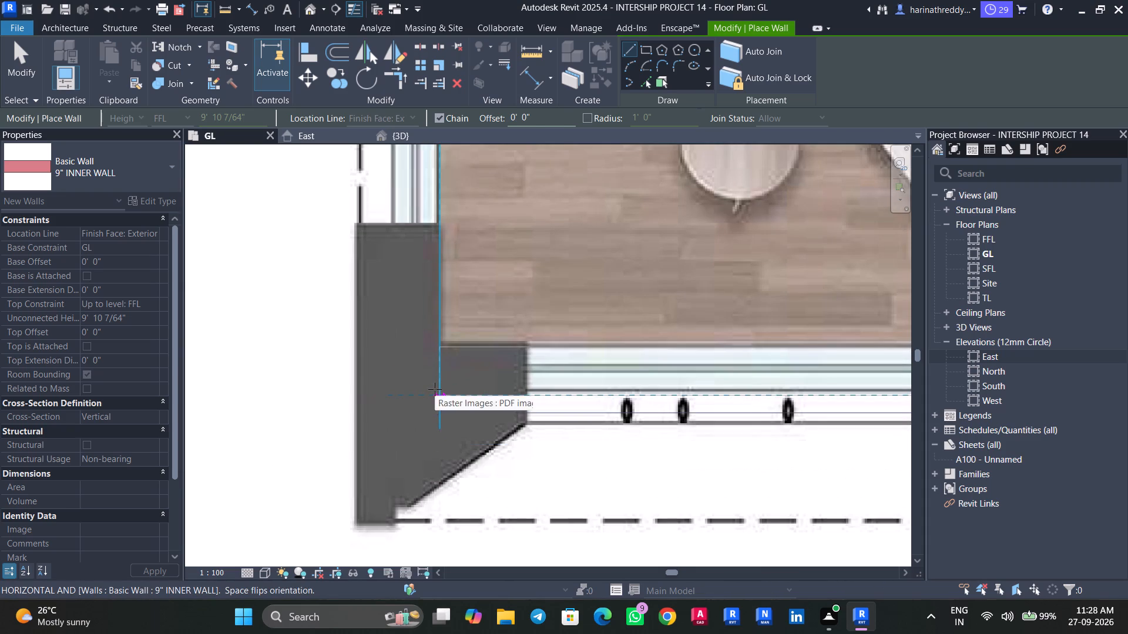
click(435, 389)
key(Escape)
key(Escape)
key(Escape)
key(Tab)
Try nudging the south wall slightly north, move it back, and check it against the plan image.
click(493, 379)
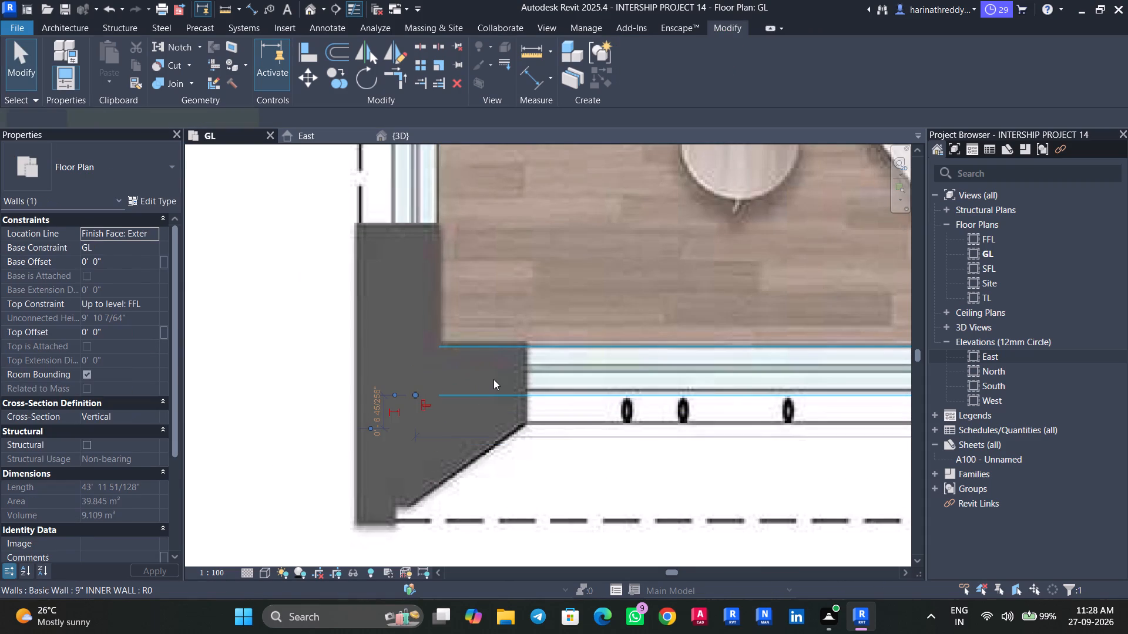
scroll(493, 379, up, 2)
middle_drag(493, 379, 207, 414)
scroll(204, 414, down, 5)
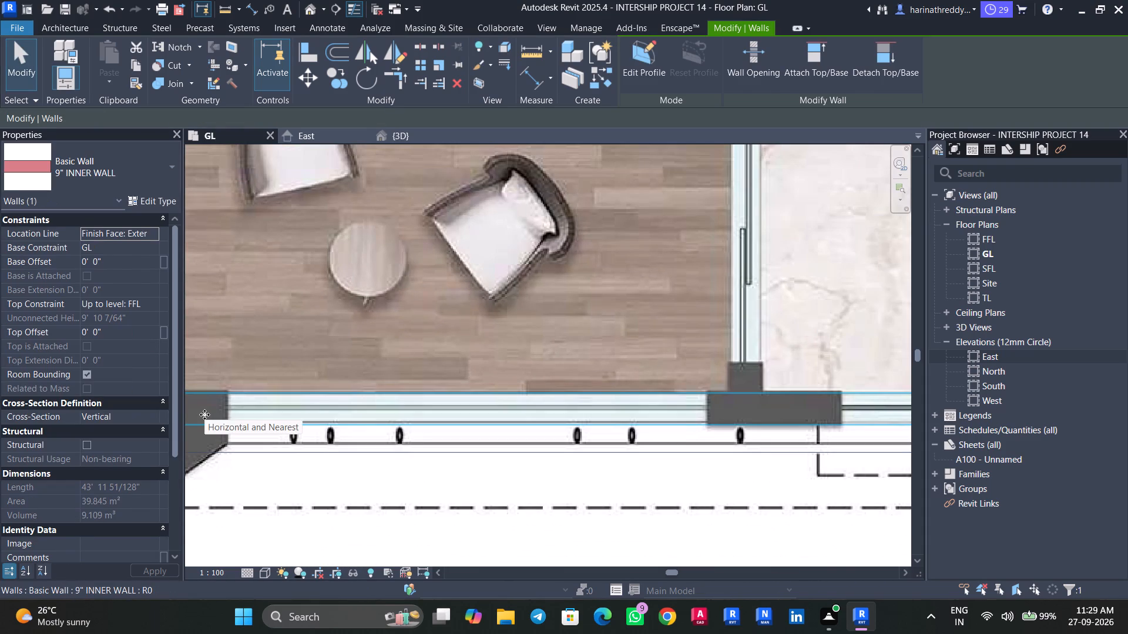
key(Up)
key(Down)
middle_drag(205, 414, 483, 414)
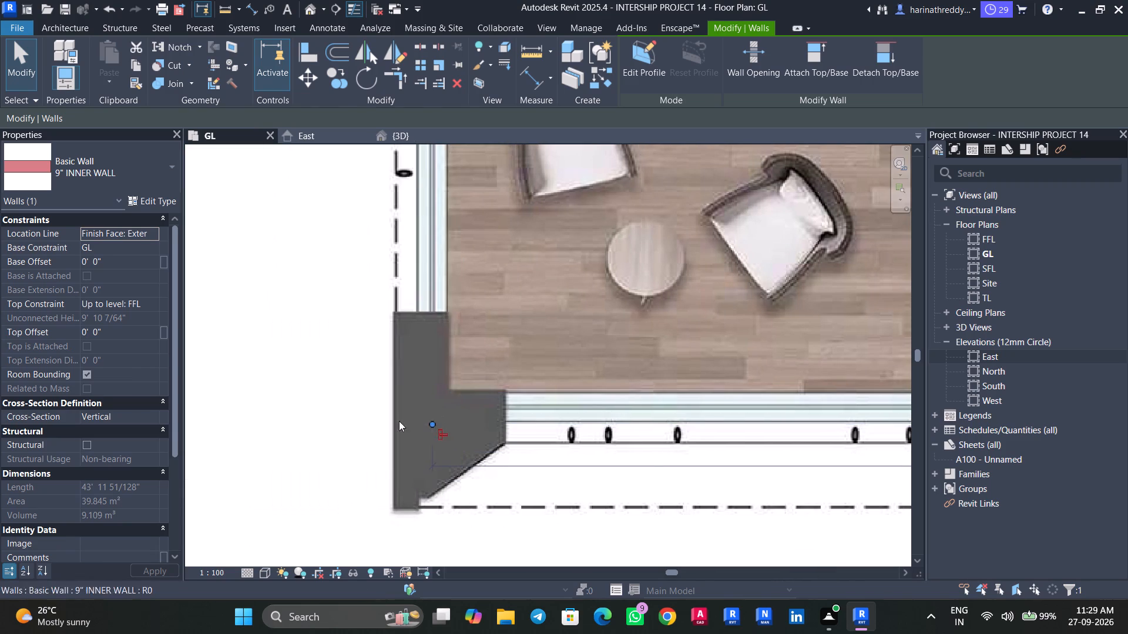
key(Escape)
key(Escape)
Shorten the west wall at its south end to meet the south wall, making it about 35' 9" long.
click(434, 423)
scroll(431, 437, up, 4)
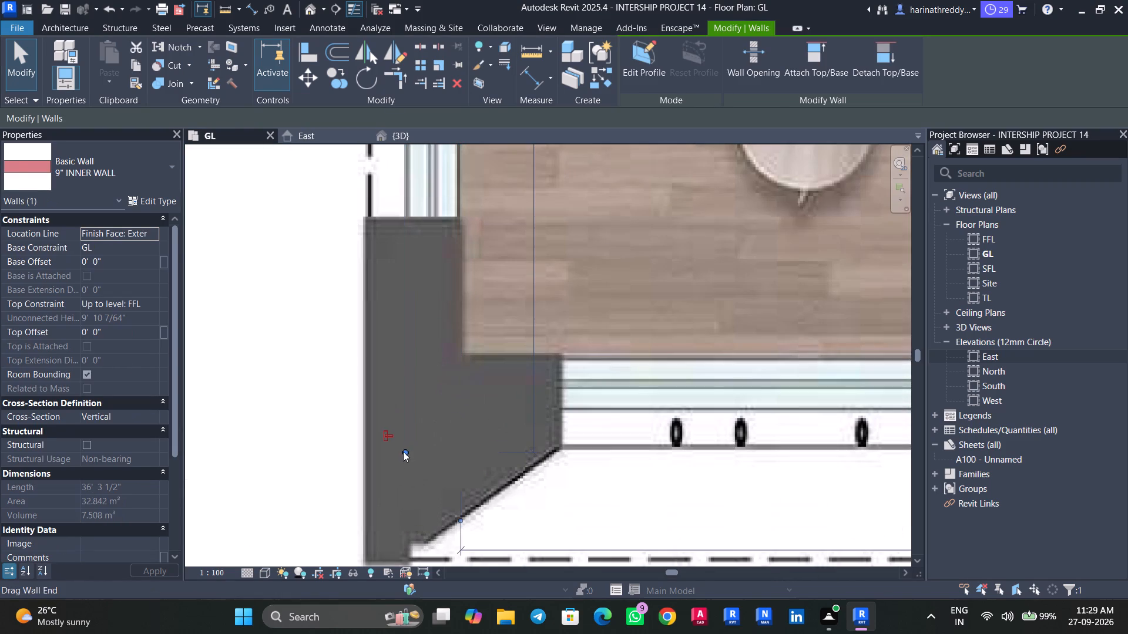
drag(403, 451, 406, 416)
scroll(397, 443, down, 3)
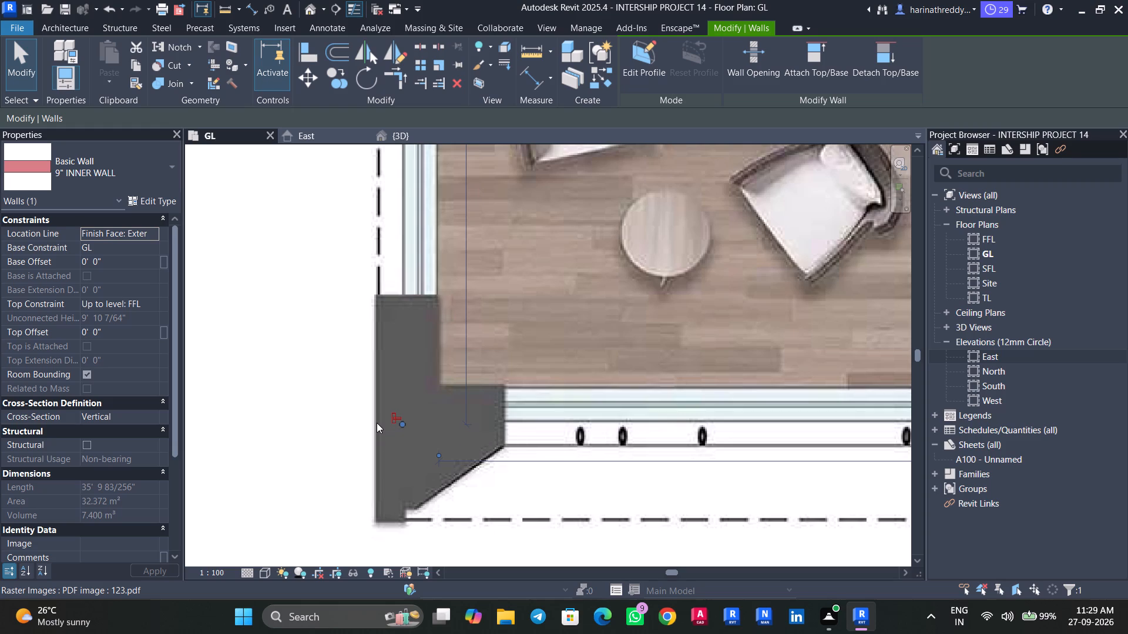
scroll(377, 427, down, 11)
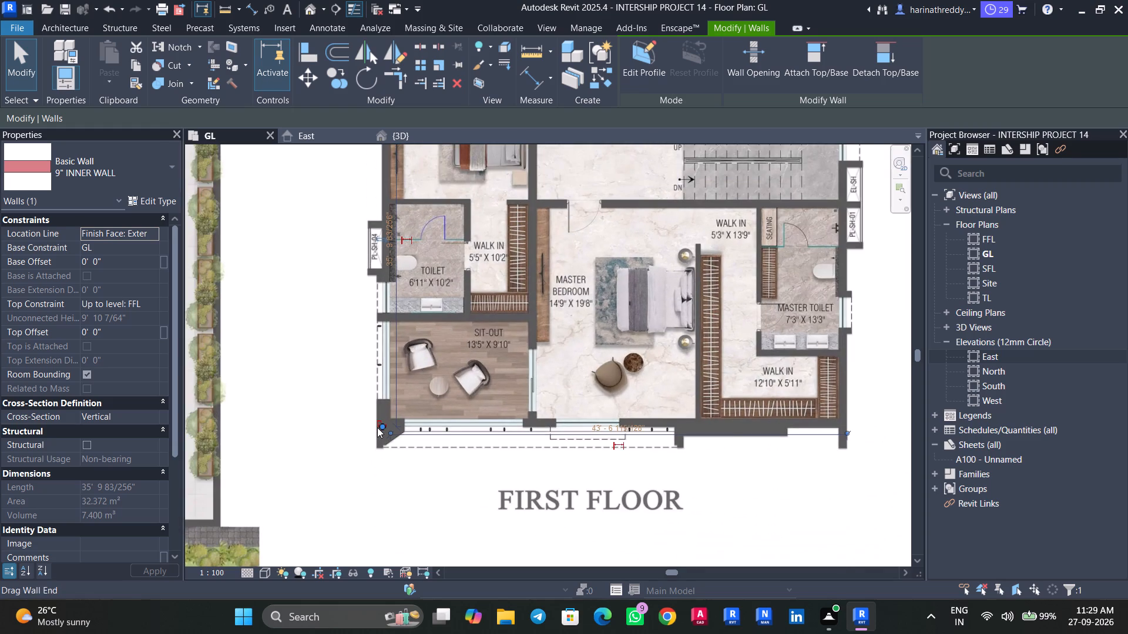
scroll(377, 427, down, 5)
scroll(425, 429, up, 13)
key(Escape)
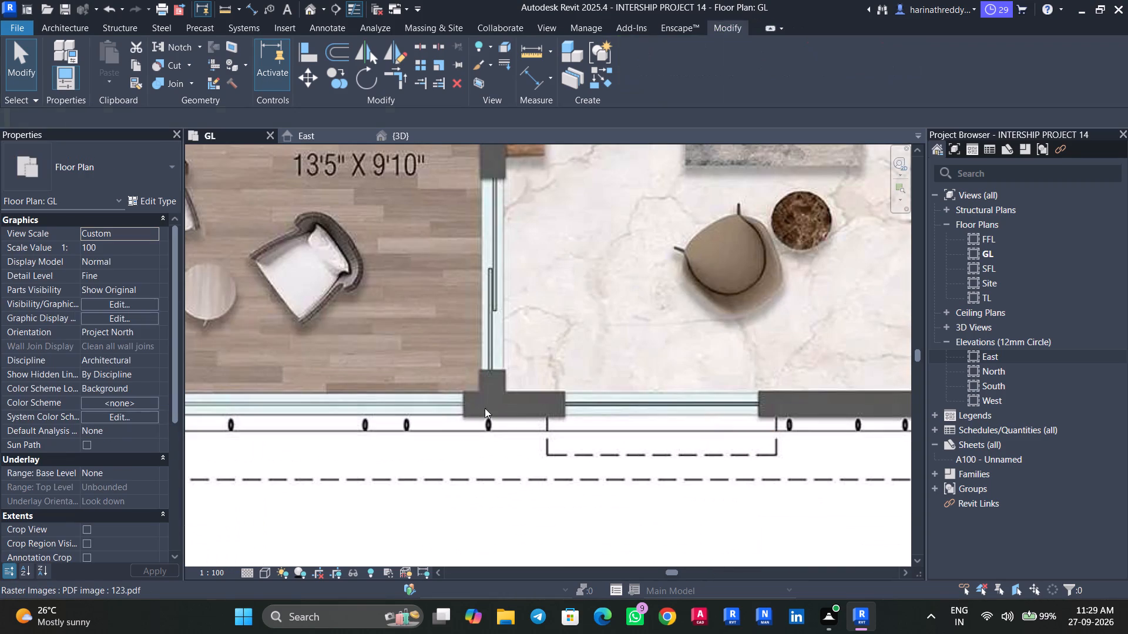
key(Escape)
Draw a 9" INNER WALL north from the south wall, between the sit-out and master bedroom, up to Bedroom 03's north wall at the door.
key(w)
key(a)
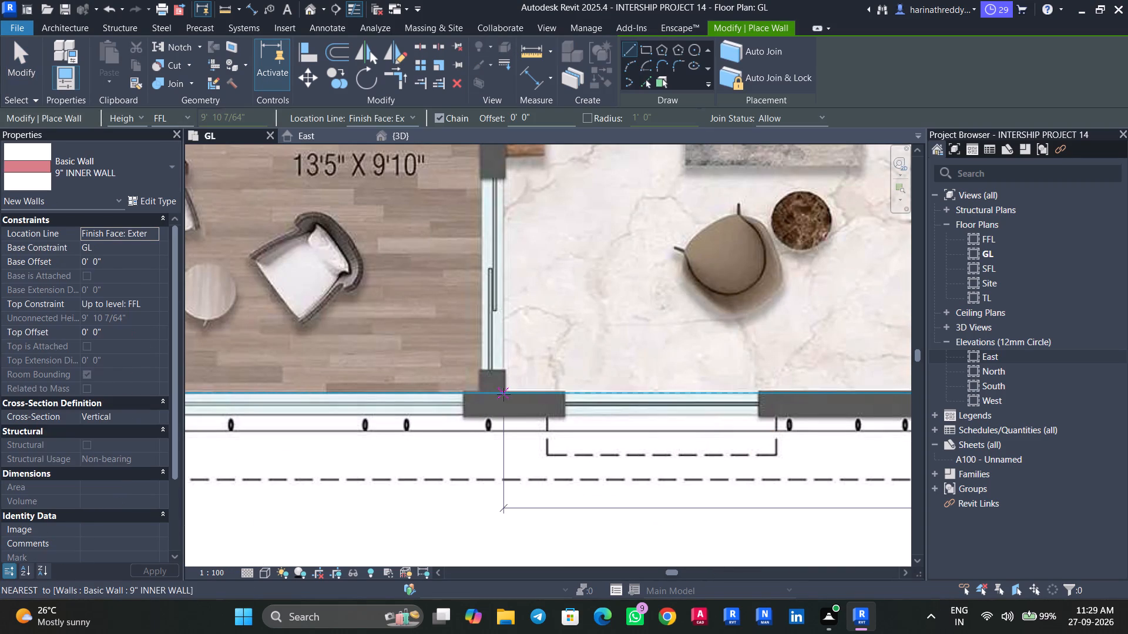
click(503, 394)
key(space)
middle_drag(495, 244, 516, 451)
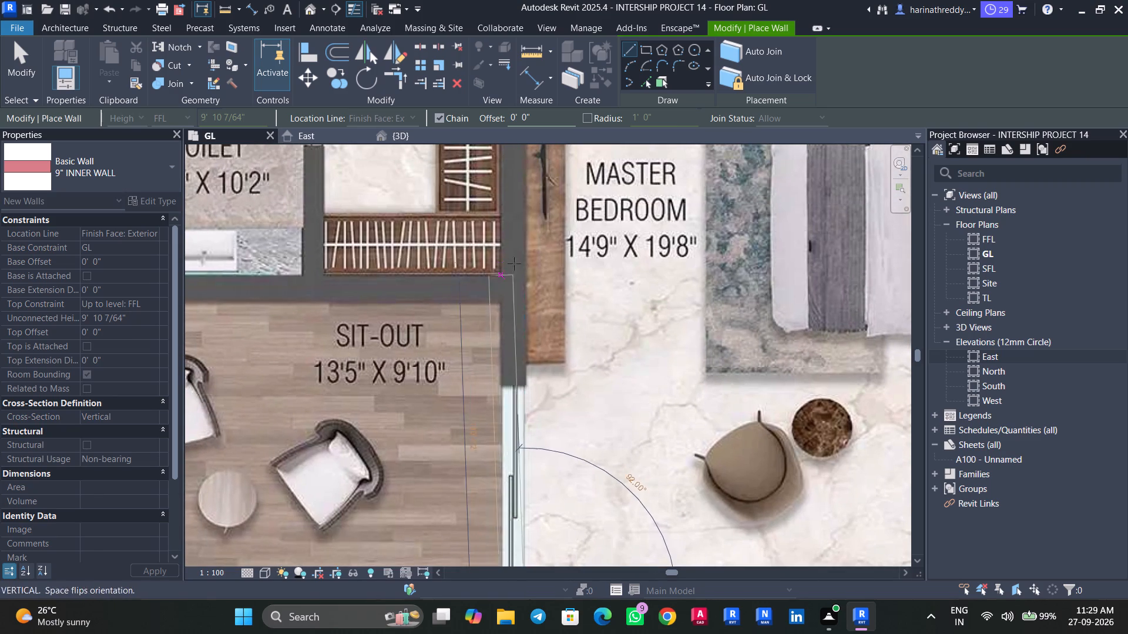
middle_drag(522, 240, 522, 409)
scroll(522, 418, up, 1)
middle_drag(514, 315, 516, 451)
middle_drag(502, 378, 516, 474)
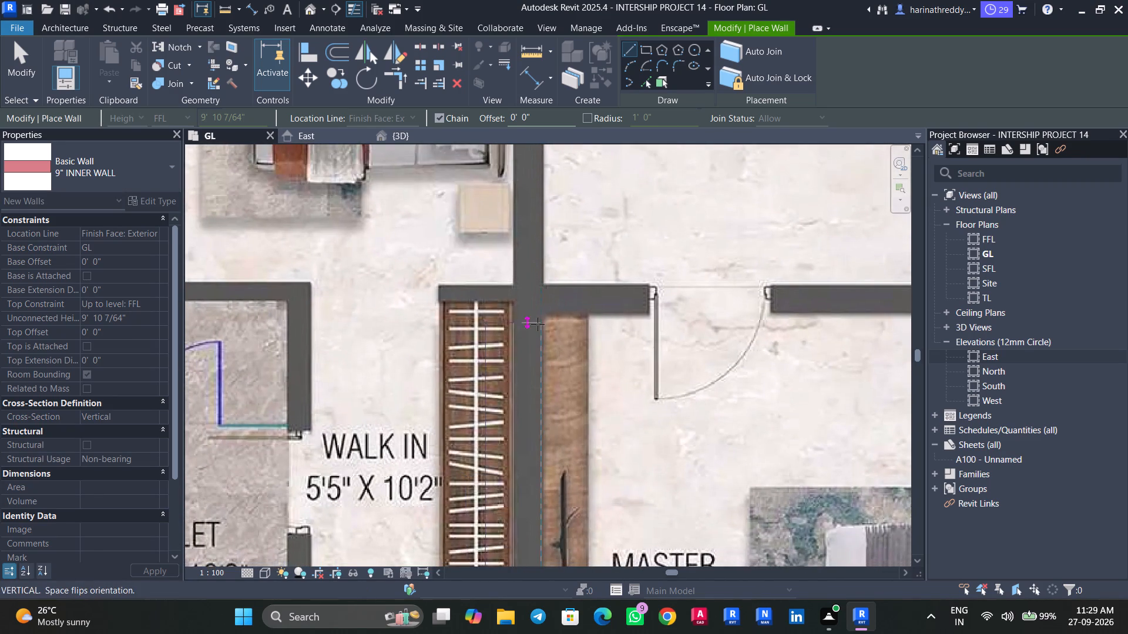
middle_drag(537, 309, 537, 475)
middle_drag(532, 343, 533, 480)
middle_drag(538, 374, 542, 484)
middle_drag(542, 359, 545, 446)
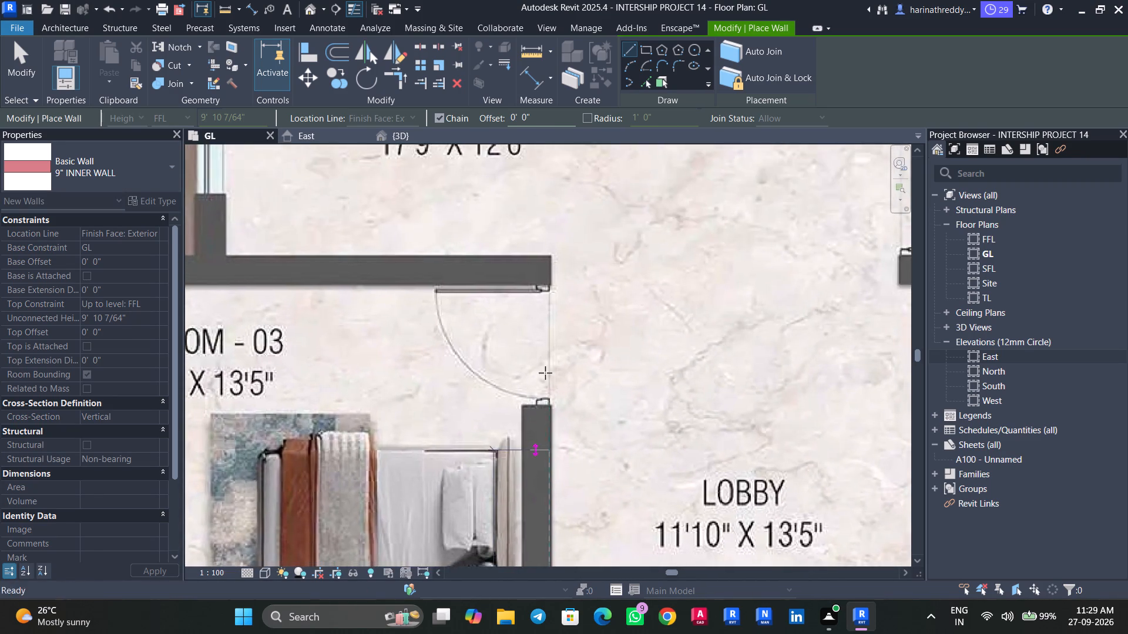
scroll(546, 295, up, 4)
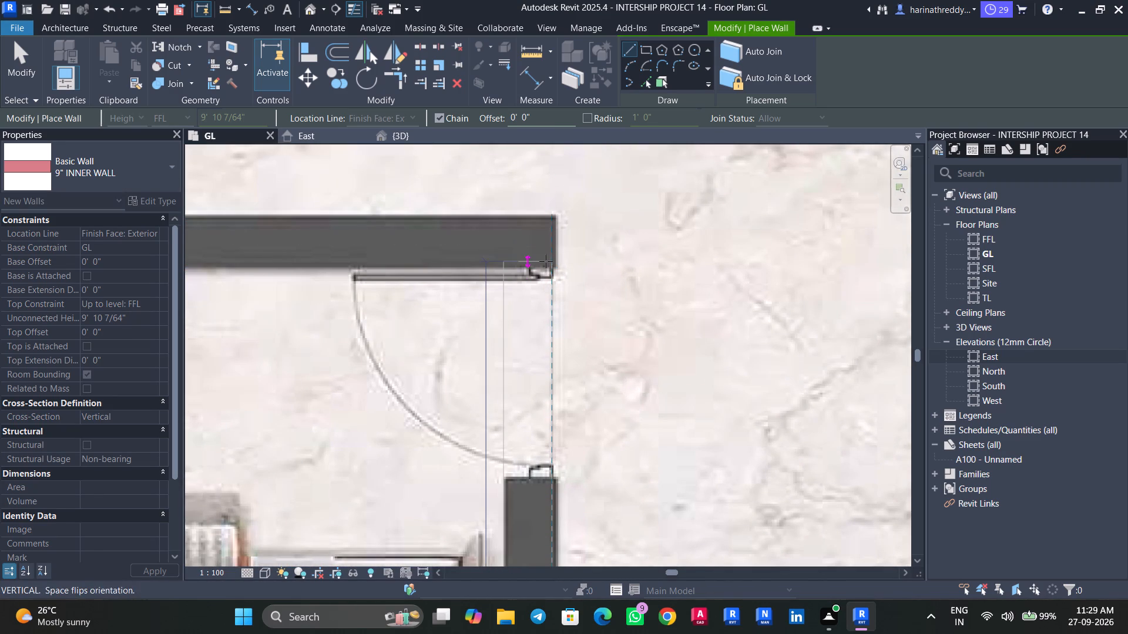
click(546, 266)
key(Escape)
key(Escape)
key(Tab)
key(Tab)
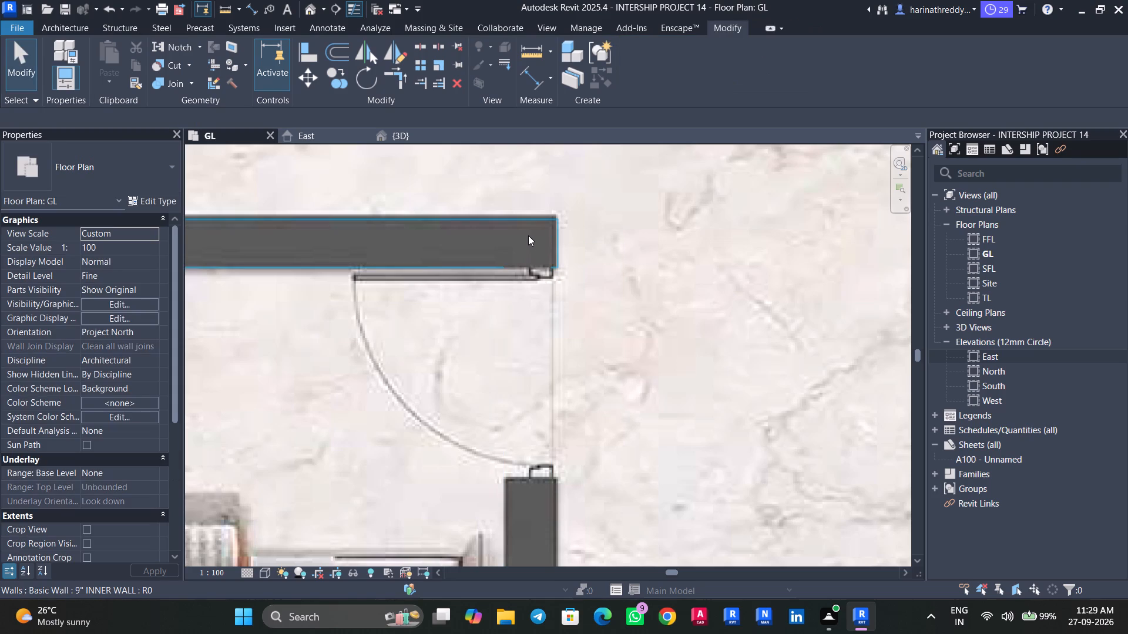
Draw a 9" INNER WALL about 13' 11" long along the sit-out's north side, from the master bedroom wall to the west wall.
scroll(535, 233, down, 13)
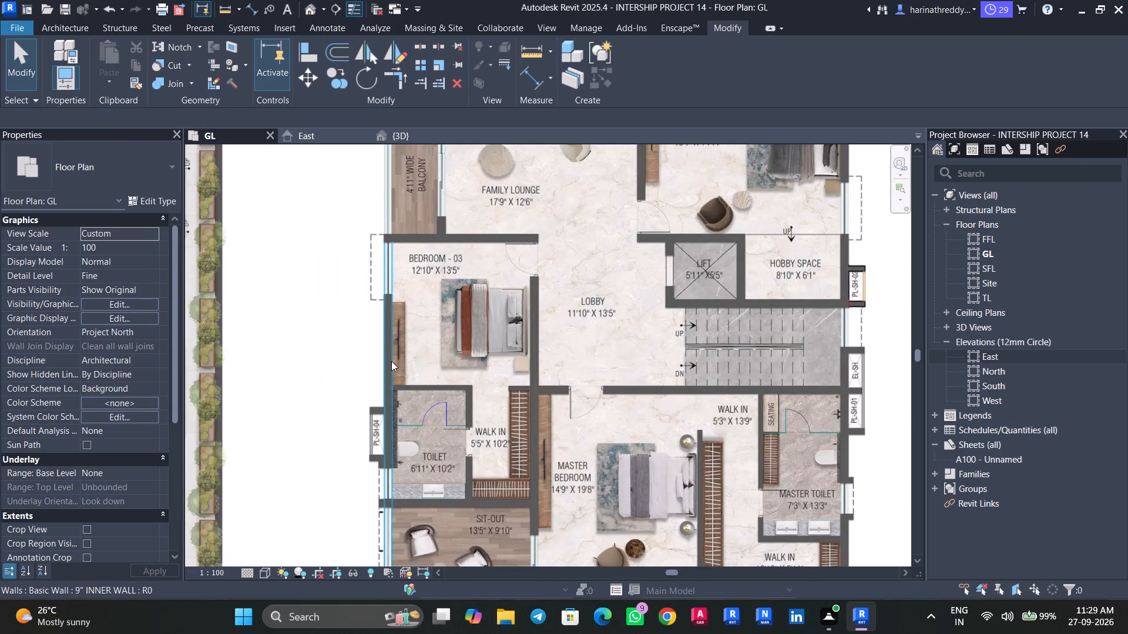
scroll(408, 392, up, 4)
middle_drag(430, 424, 446, 395)
scroll(435, 368, up, 3)
scroll(484, 397, down, 4)
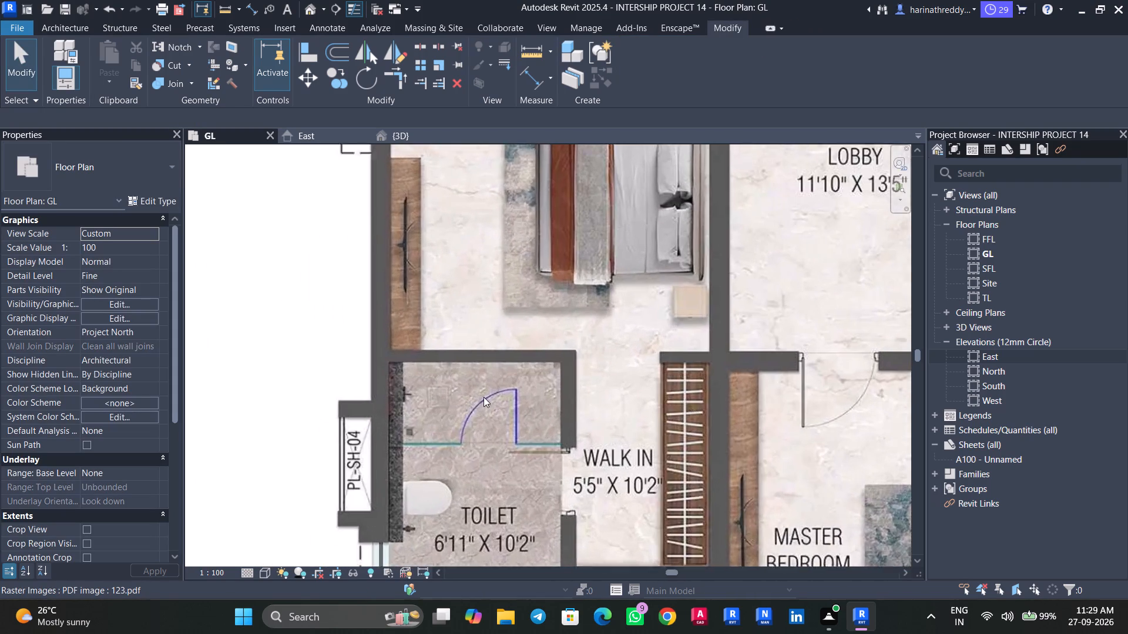
middle_drag(522, 449, 515, 306)
scroll(541, 441, up, 1)
middle_drag(542, 441, 546, 335)
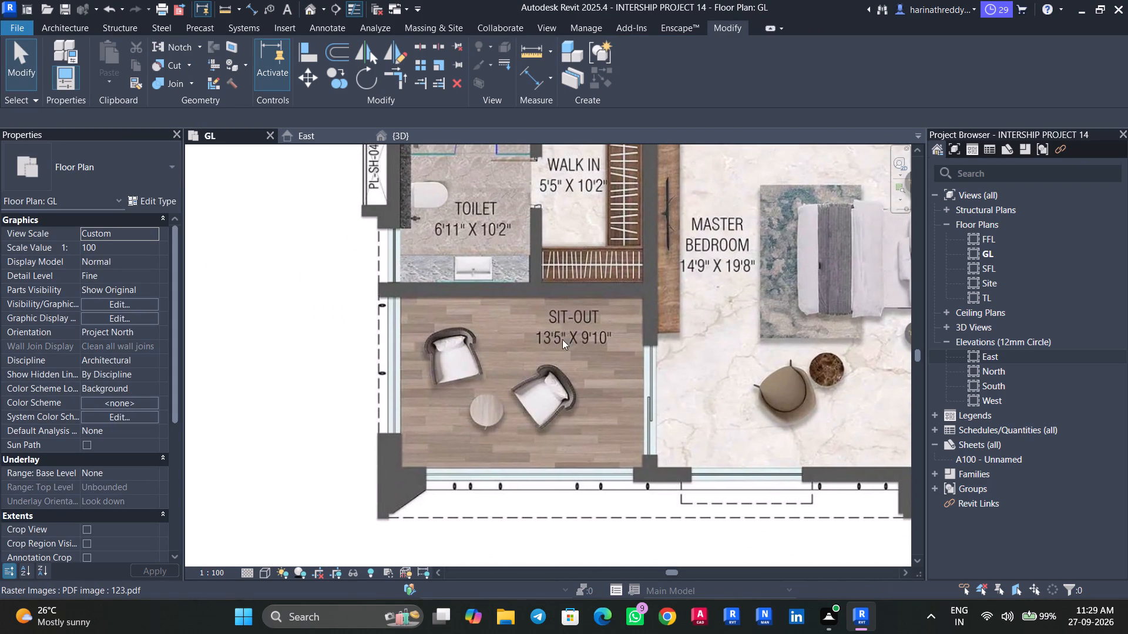
scroll(576, 329, up, 2)
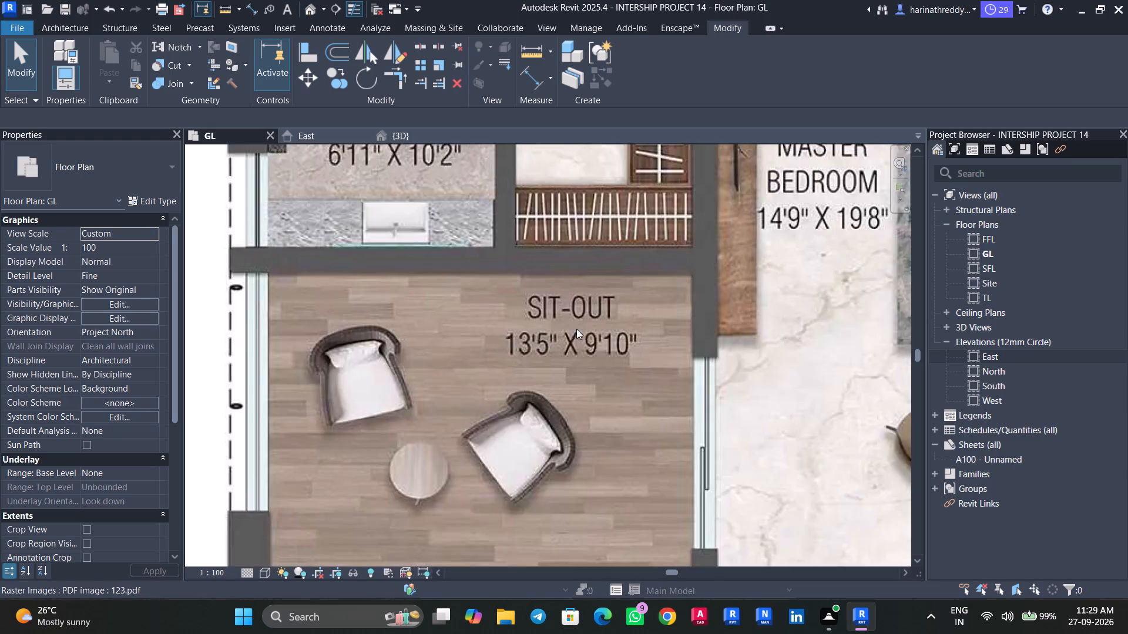
scroll(576, 329, up, 3)
middle_drag(585, 320, 593, 423)
key(w)
key(a)
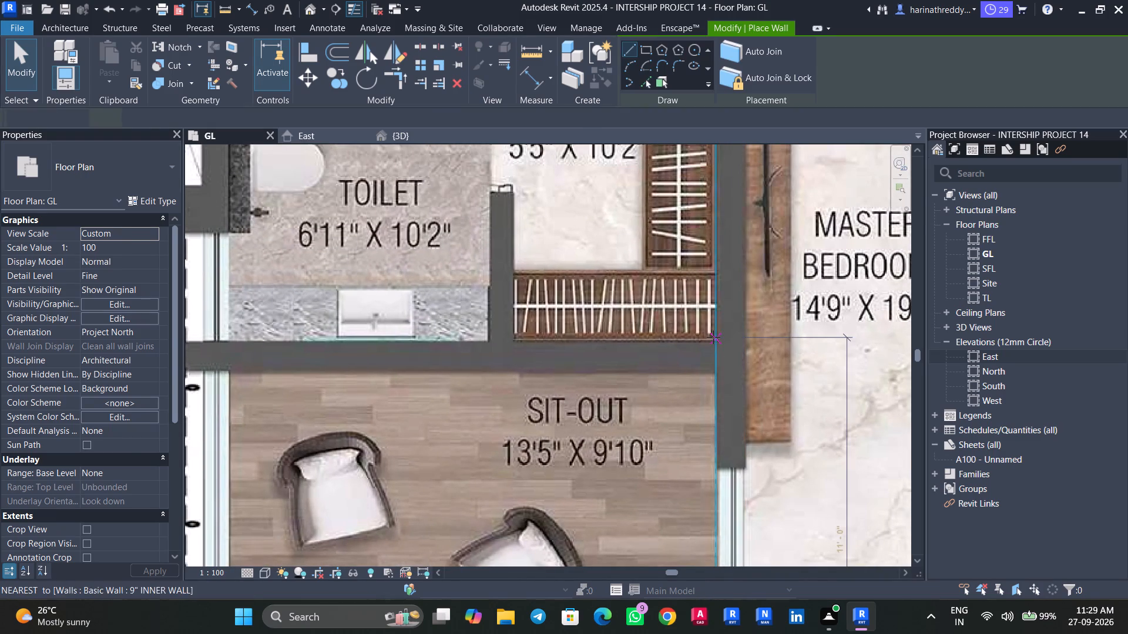
click(713, 337)
key(Escape)
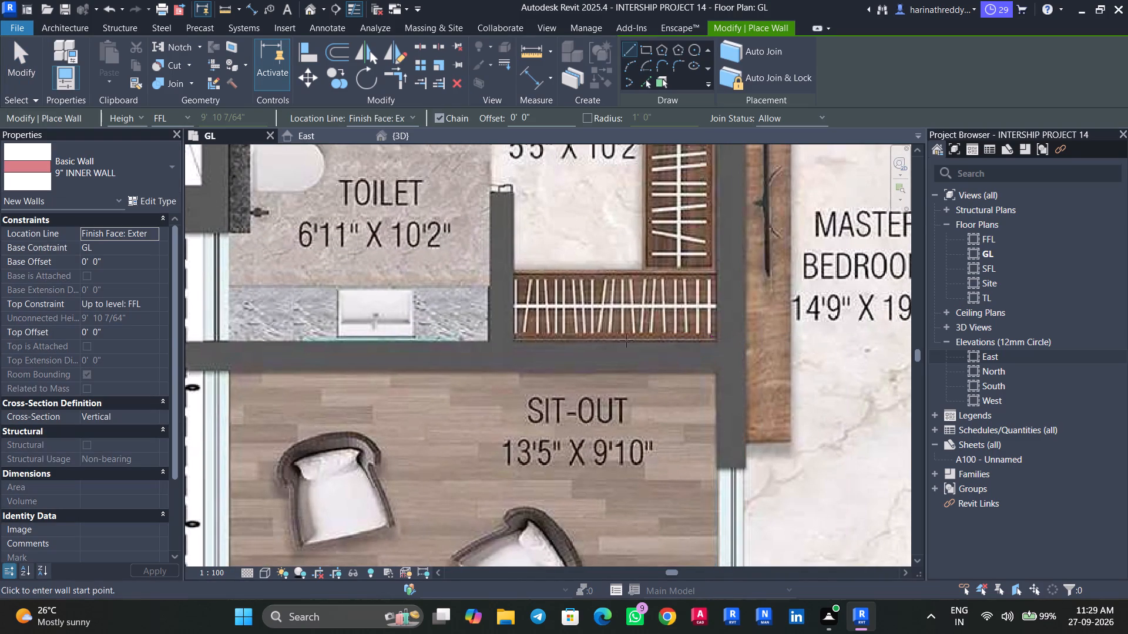
scroll(715, 340, up, 5)
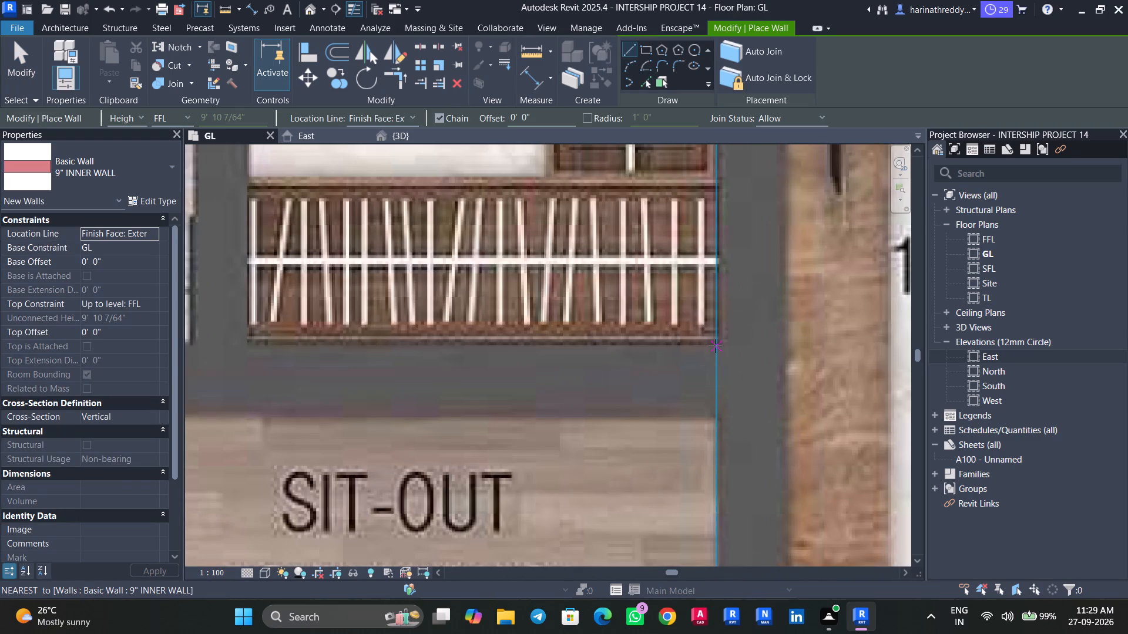
click(715, 346)
key(space)
middle_drag(450, 342, 502, 348)
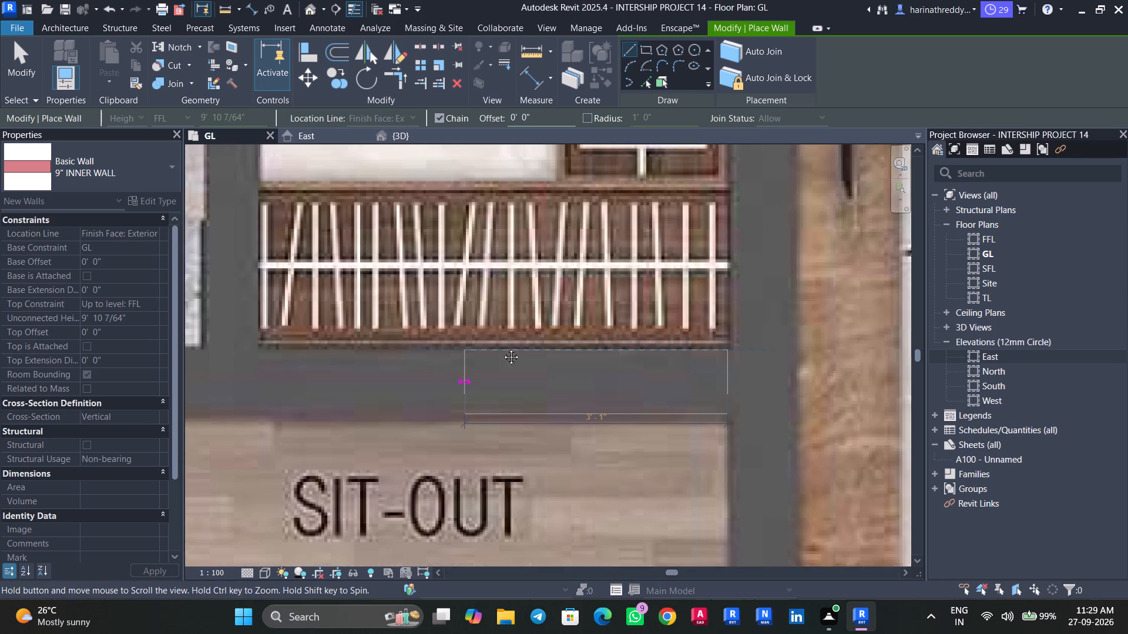
middle_drag(502, 348, 633, 358)
middle_drag(524, 358, 673, 359)
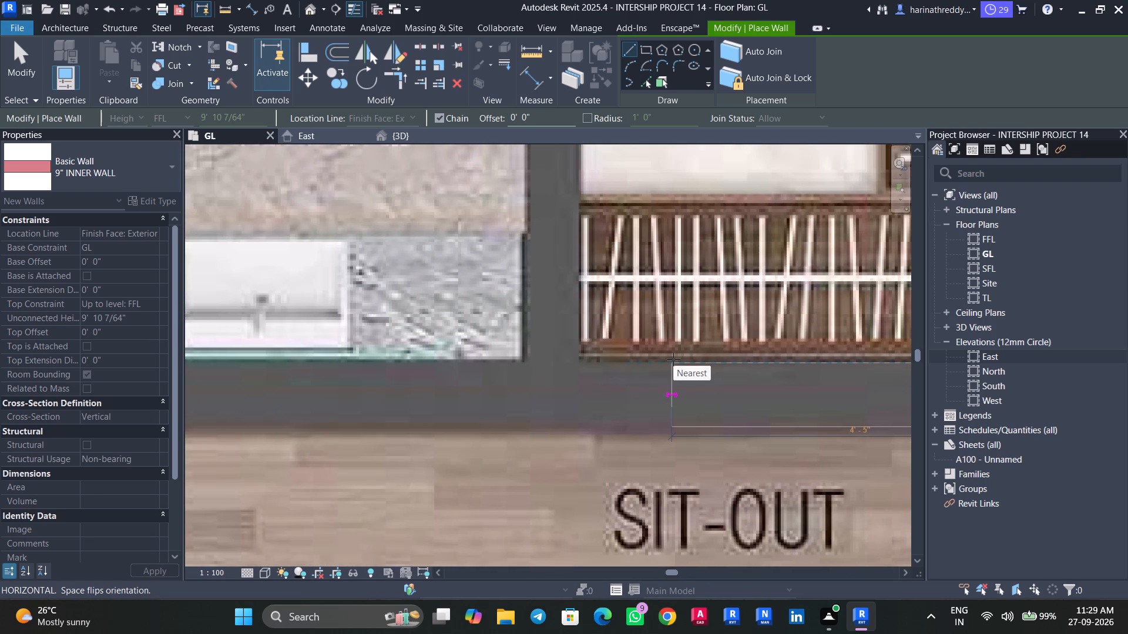
middle_drag(469, 370, 476, 374)
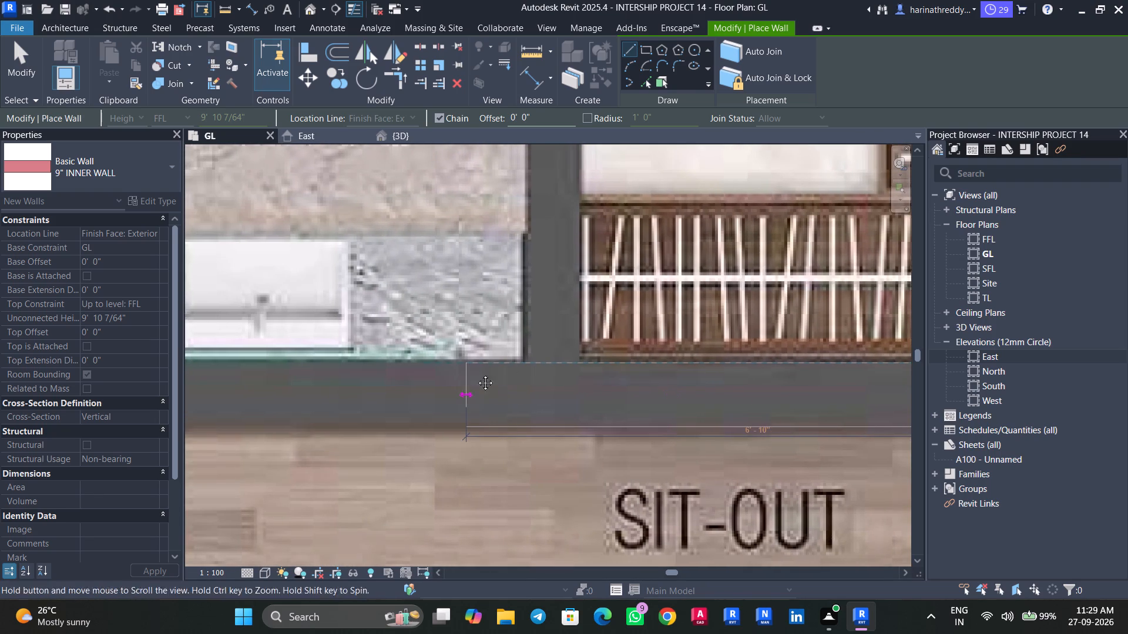
middle_drag(476, 374, 643, 379)
middle_drag(488, 393, 704, 385)
middle_drag(475, 370, 670, 376)
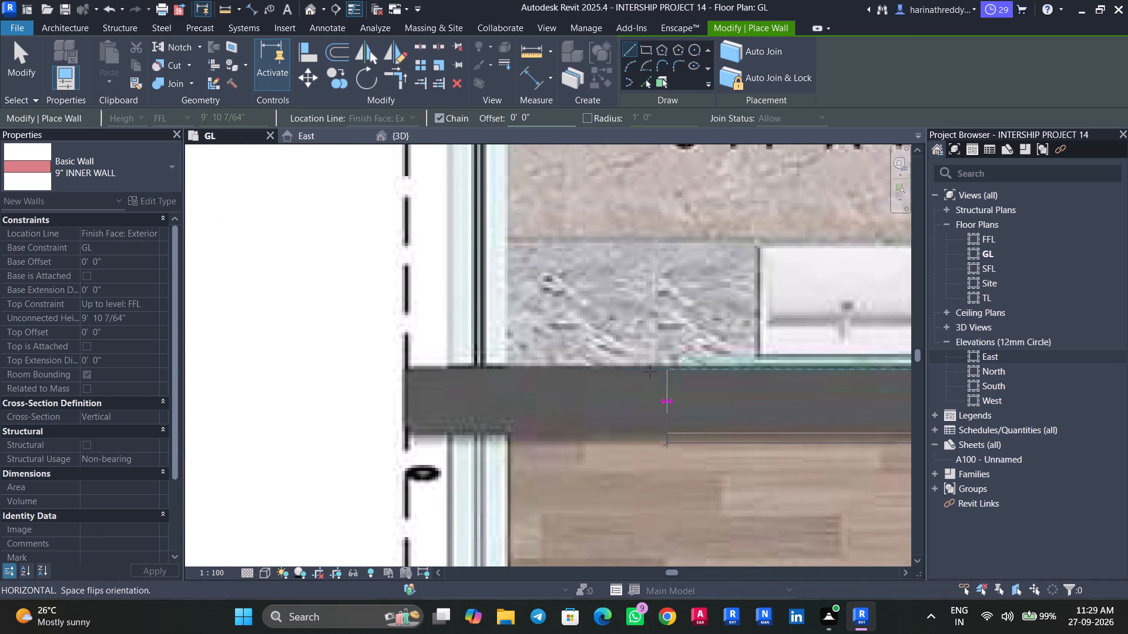
click(511, 369)
key(Escape)
key(Escape)
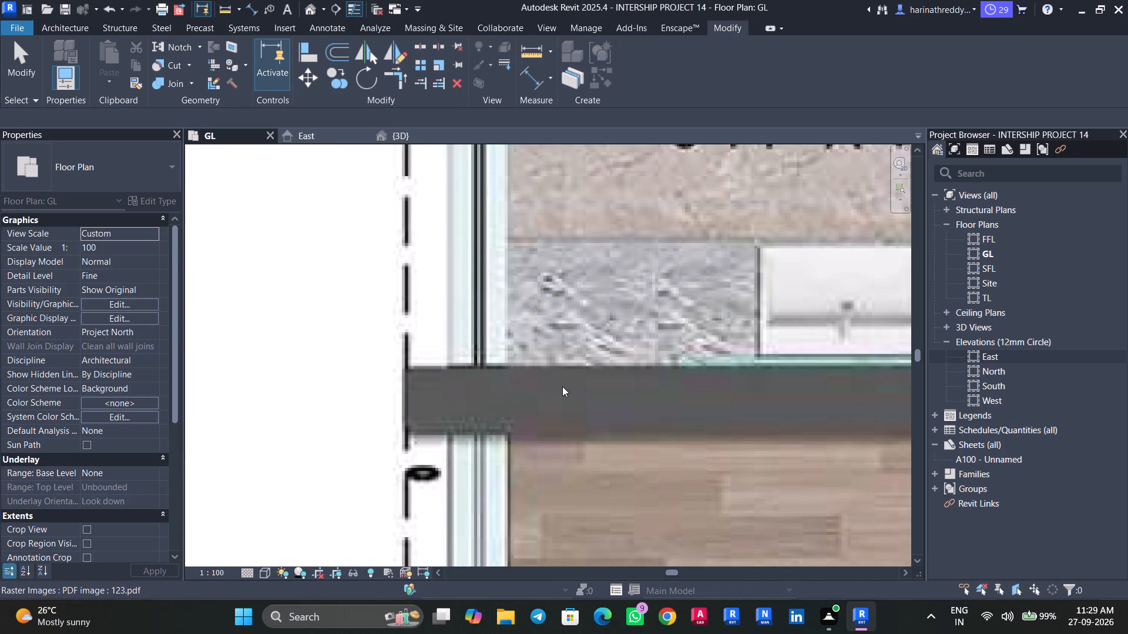
Check the sit-out's north wall against the plan image from the toilet to the master bedroom wall.
key(Tab)
key(Tab)
key(Tab)
click(562, 386)
scroll(562, 386, down, 9)
middle_drag(717, 413, 664, 430)
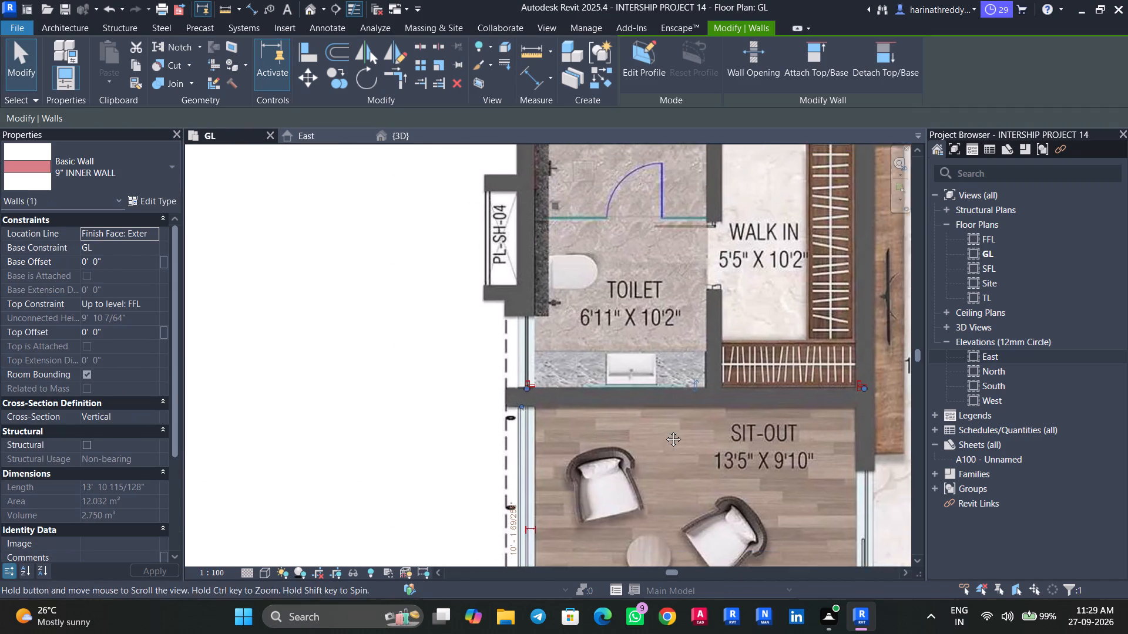
middle_drag(664, 430, 569, 456)
scroll(709, 417, up, 8)
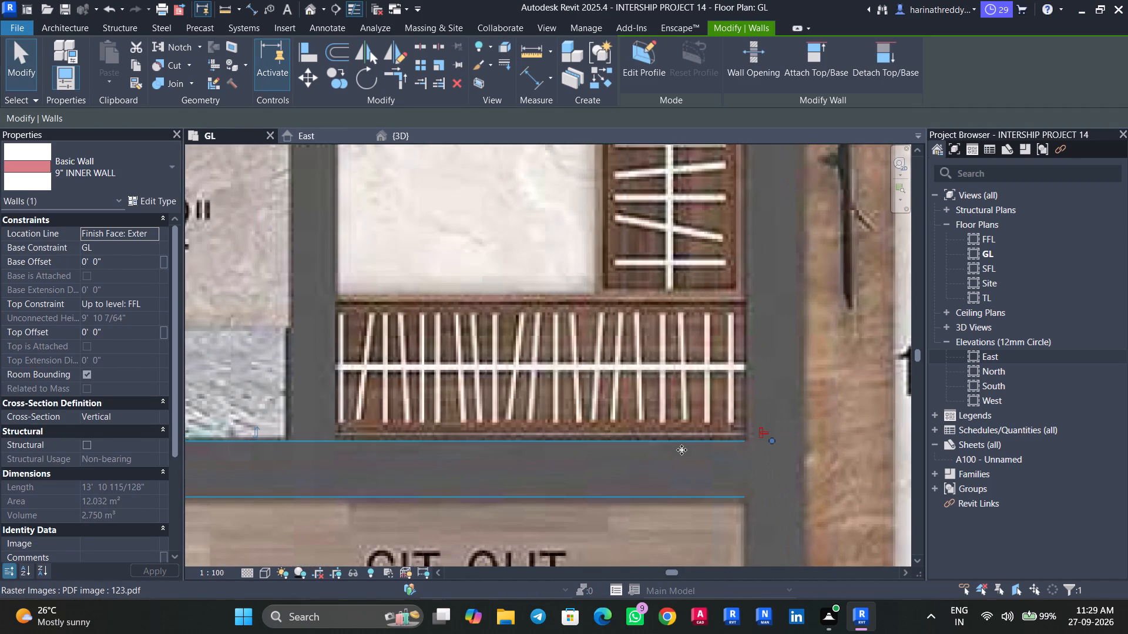
scroll(681, 450, down, 5)
middle_drag(618, 395, 654, 463)
key(Escape)
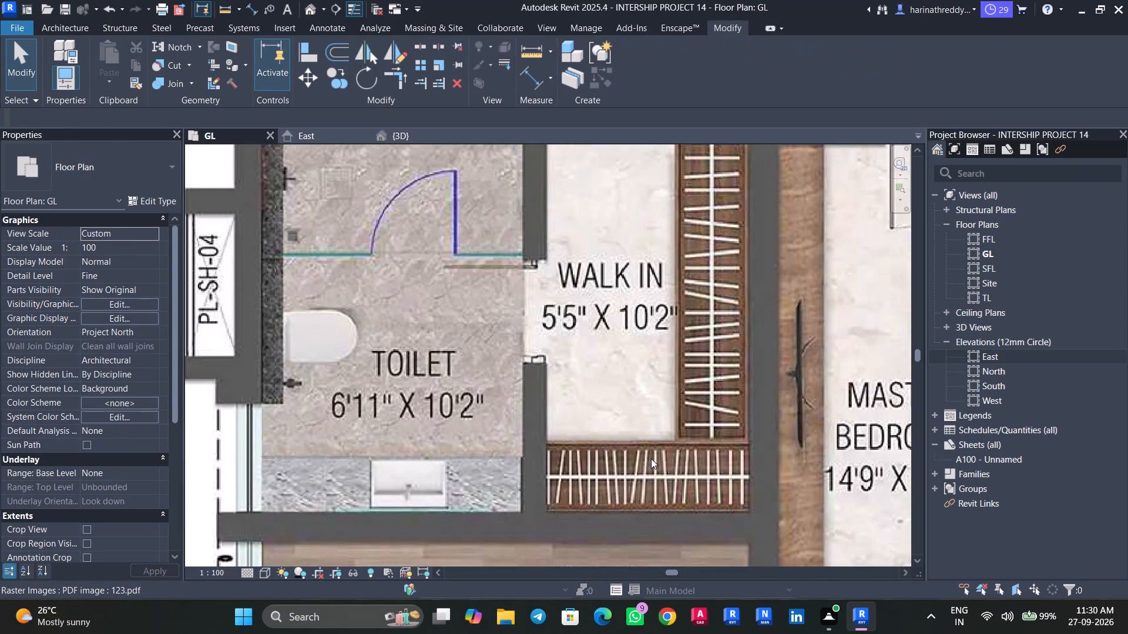
Draw a 9" INNER WALL about 11' 3" long north from the sit-out's north wall, between the toilet and walk-in, to the toilet's northeast corner.
key(w)
key(a)
scroll(544, 512, up, 6)
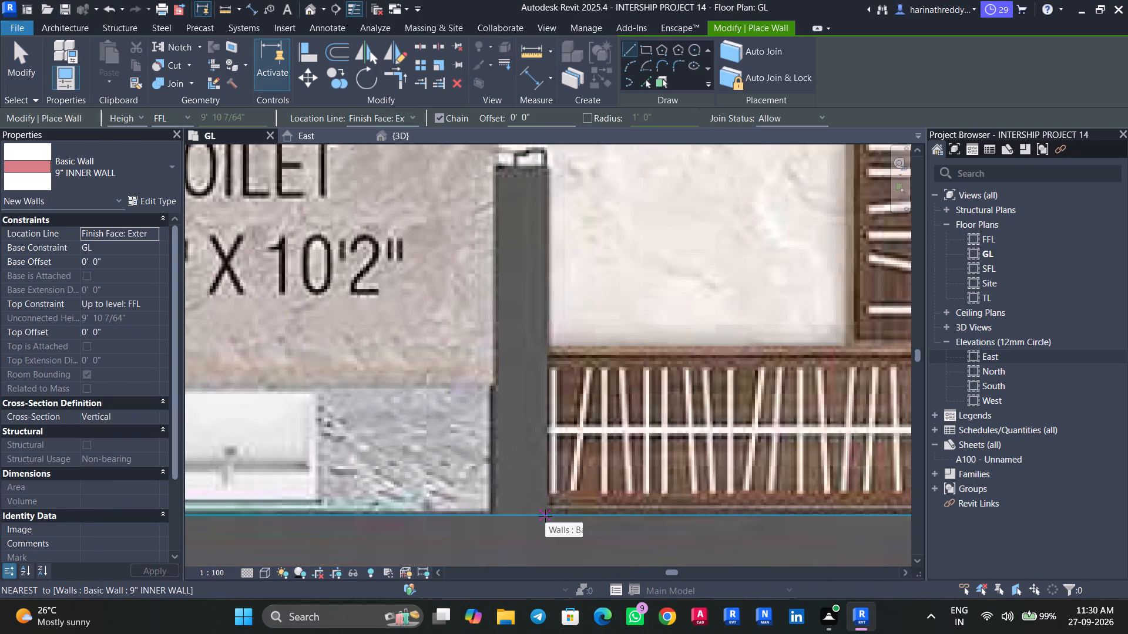
click(548, 517)
key(space)
middle_drag(550, 253, 551, 255)
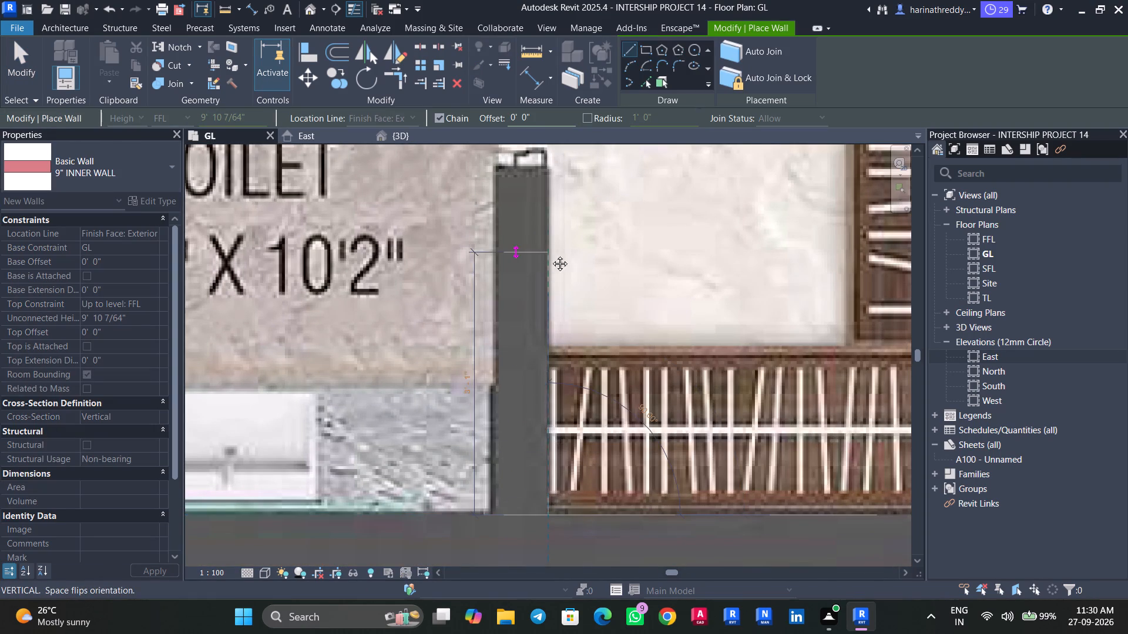
middle_drag(551, 255, 586, 496)
middle_drag(582, 284, 583, 493)
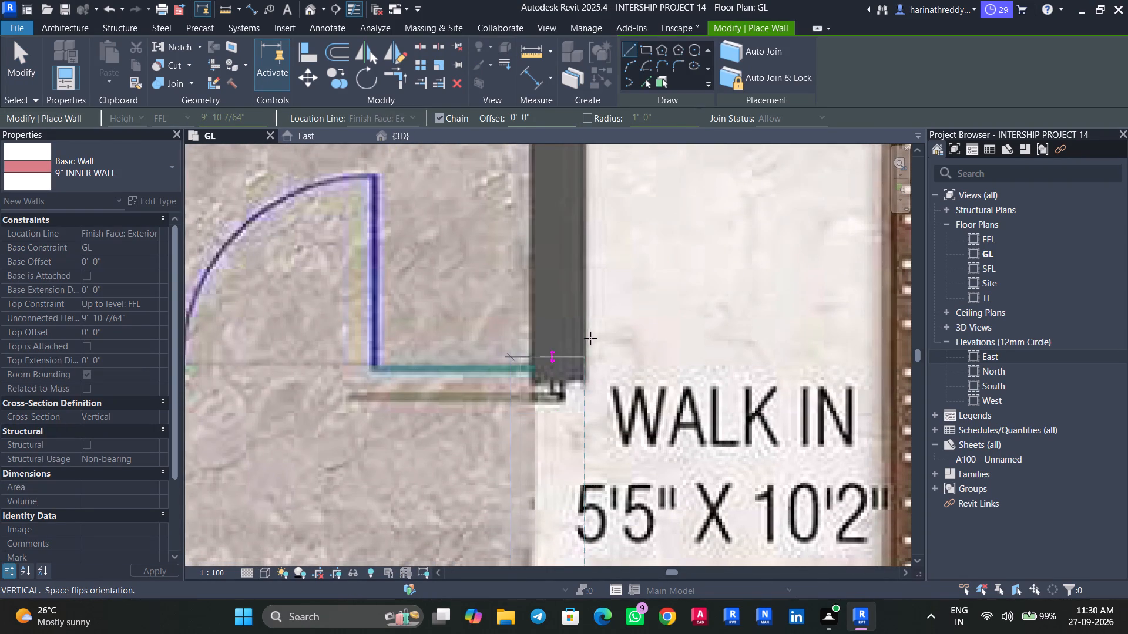
middle_drag(587, 305, 613, 517)
scroll(603, 421, up, 8)
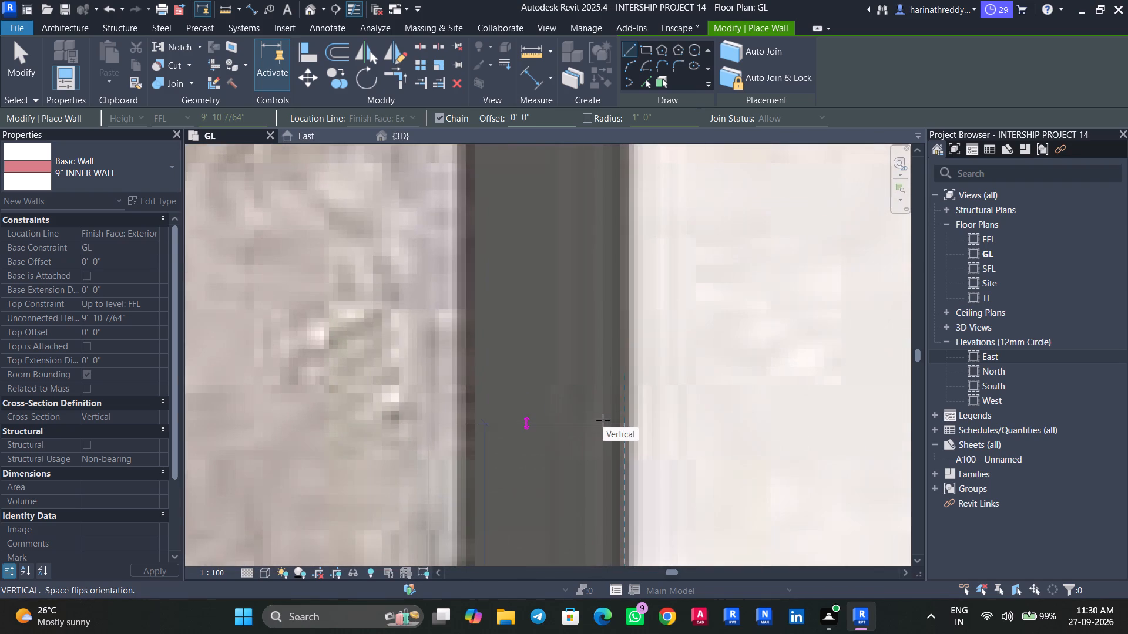
scroll(603, 420, down, 2)
scroll(603, 420, up, 1)
scroll(603, 420, down, 1)
middle_drag(598, 268, 599, 508)
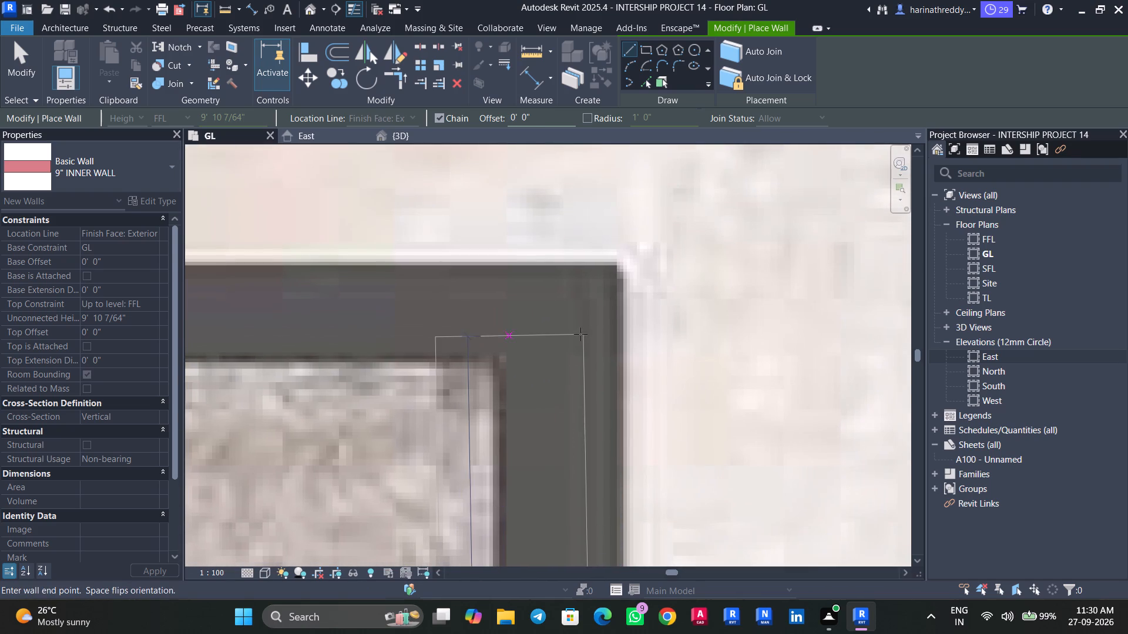
click(613, 264)
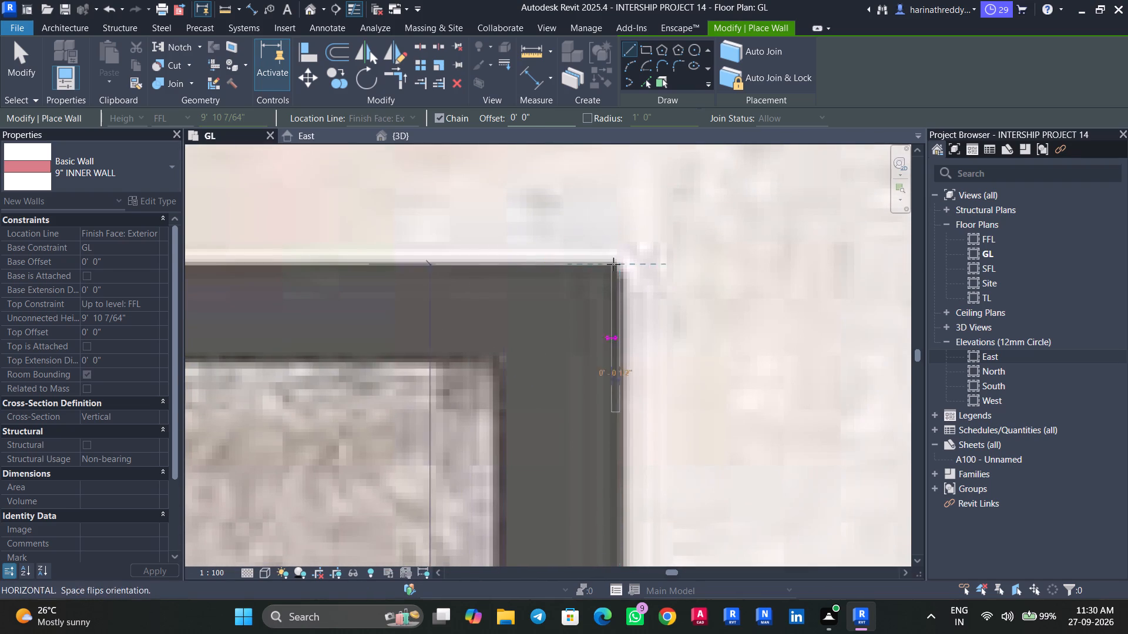
key(Escape)
key(Escape)
Change the wall between the toilet and walk-in to the 7" WALL type and nudge it to match the plan image.
key(Tab)
click(592, 323)
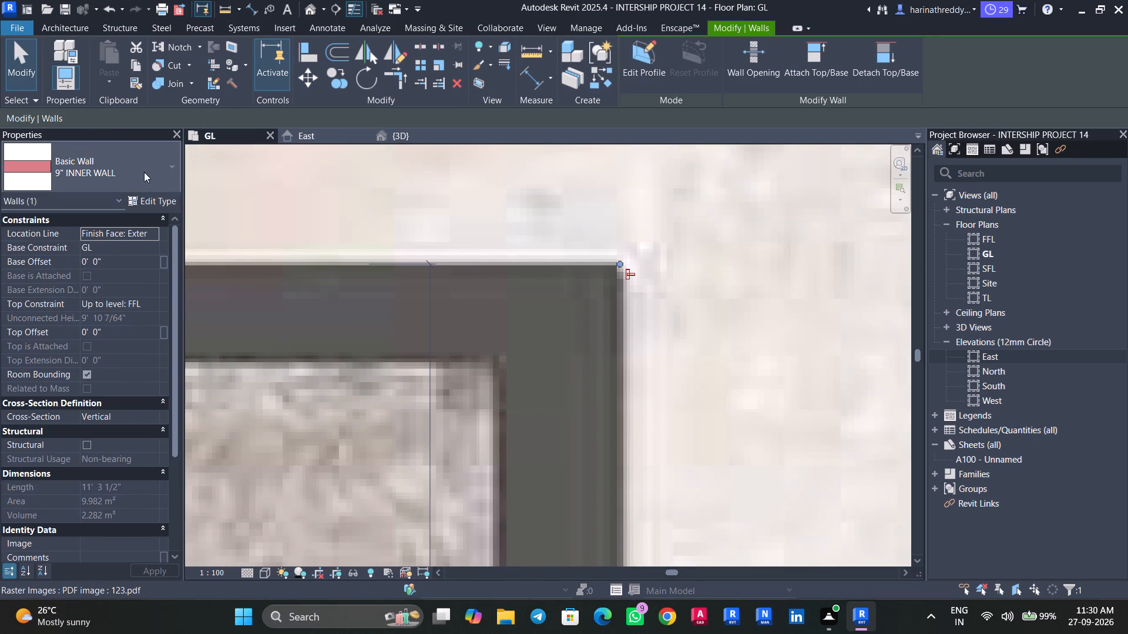
click(143, 172)
scroll(147, 312, up, 4)
click(117, 259)
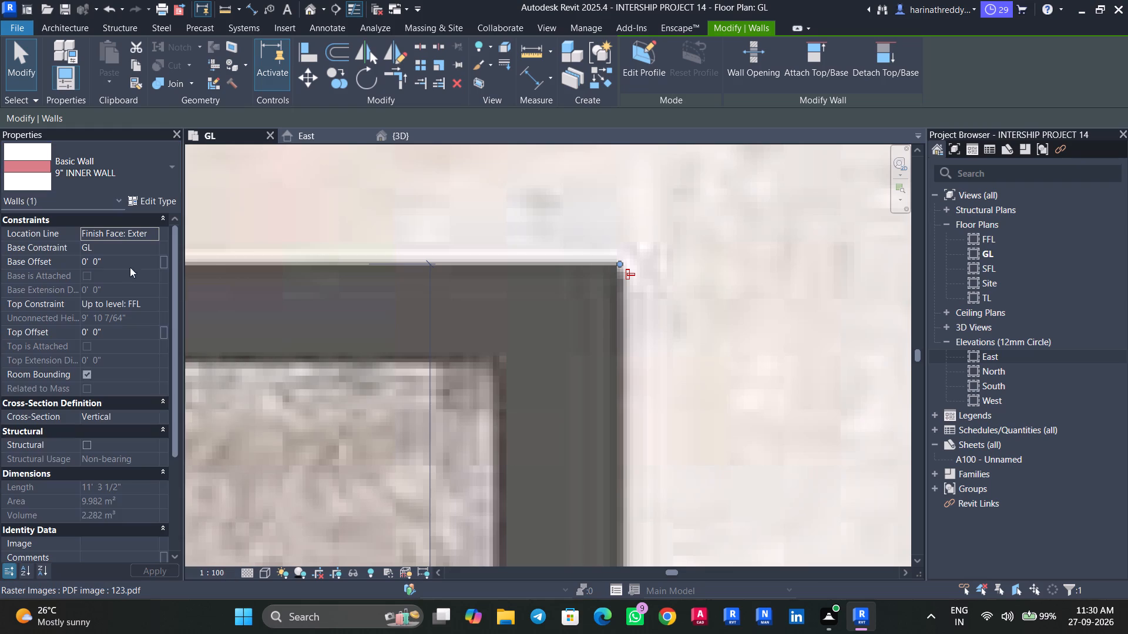
key(Escape)
click(549, 387)
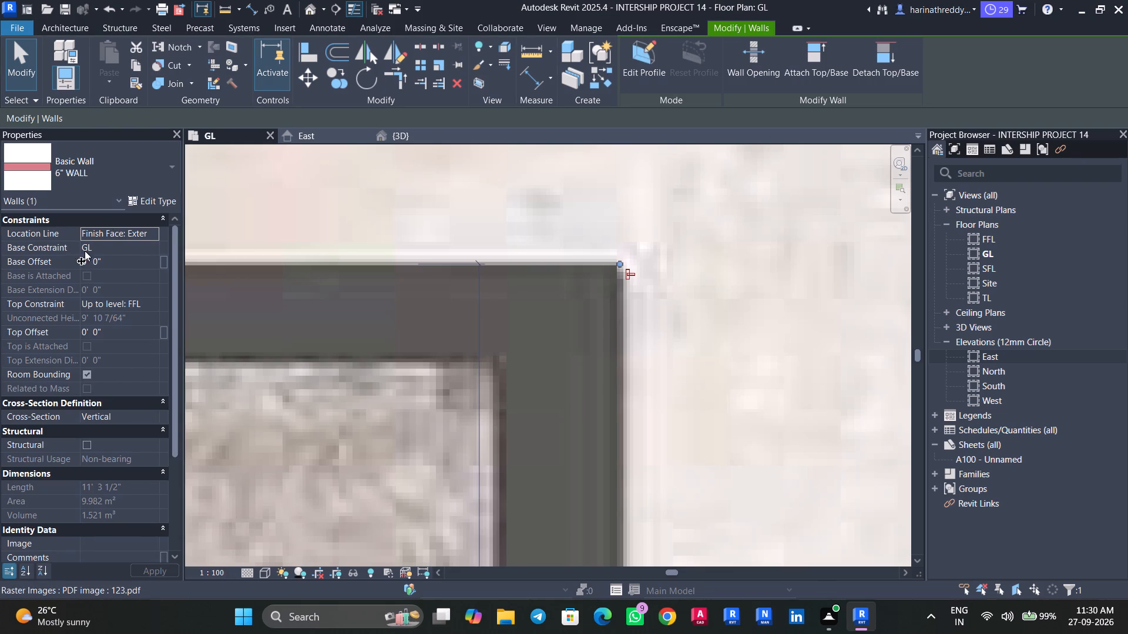
click(127, 183)
click(77, 302)
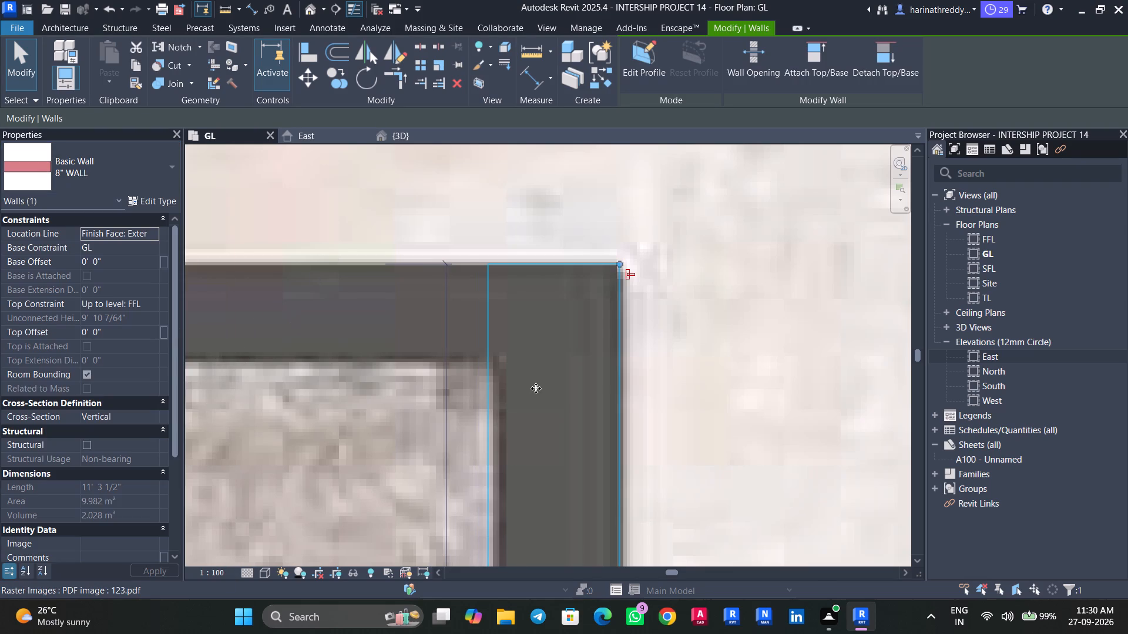
click(113, 154)
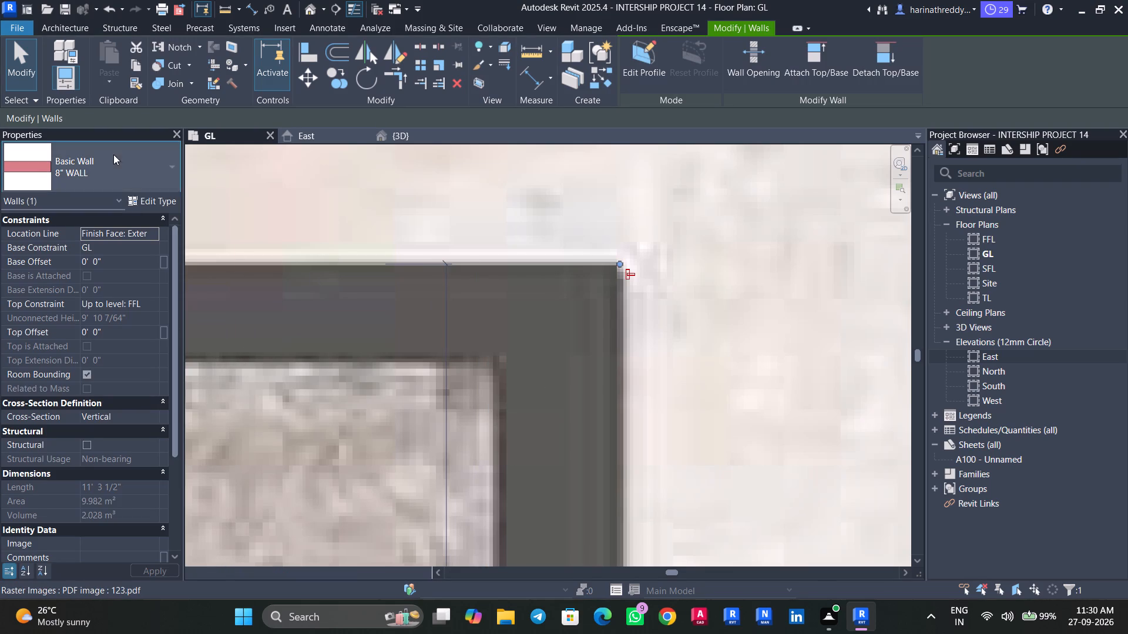
scroll(35, 268, up, 3)
click(42, 282)
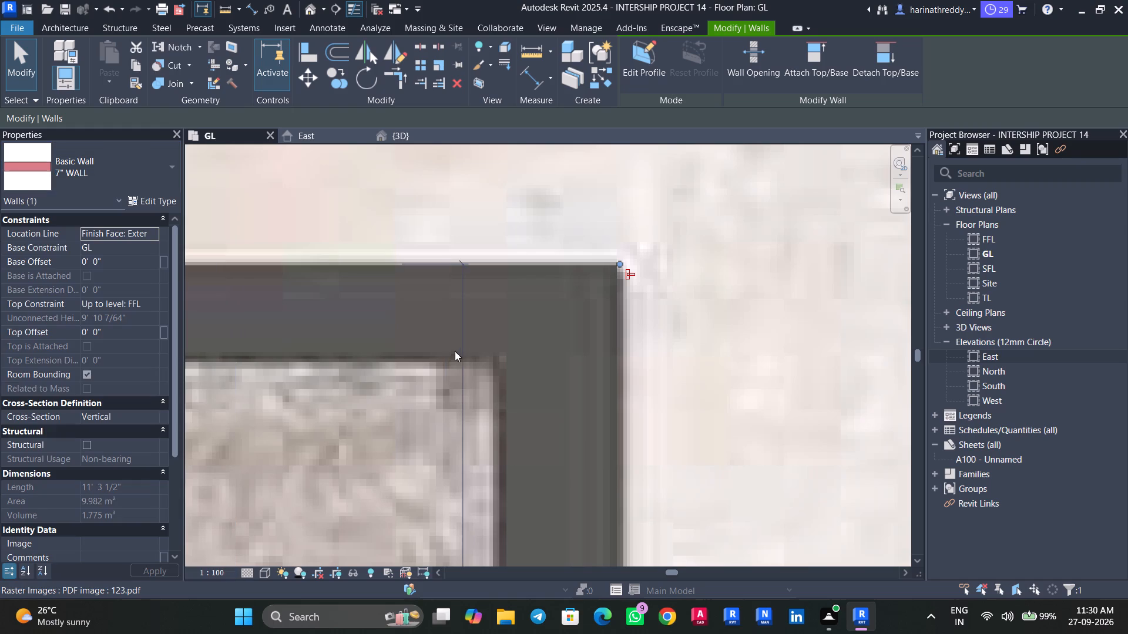
click(516, 355)
key(Left)
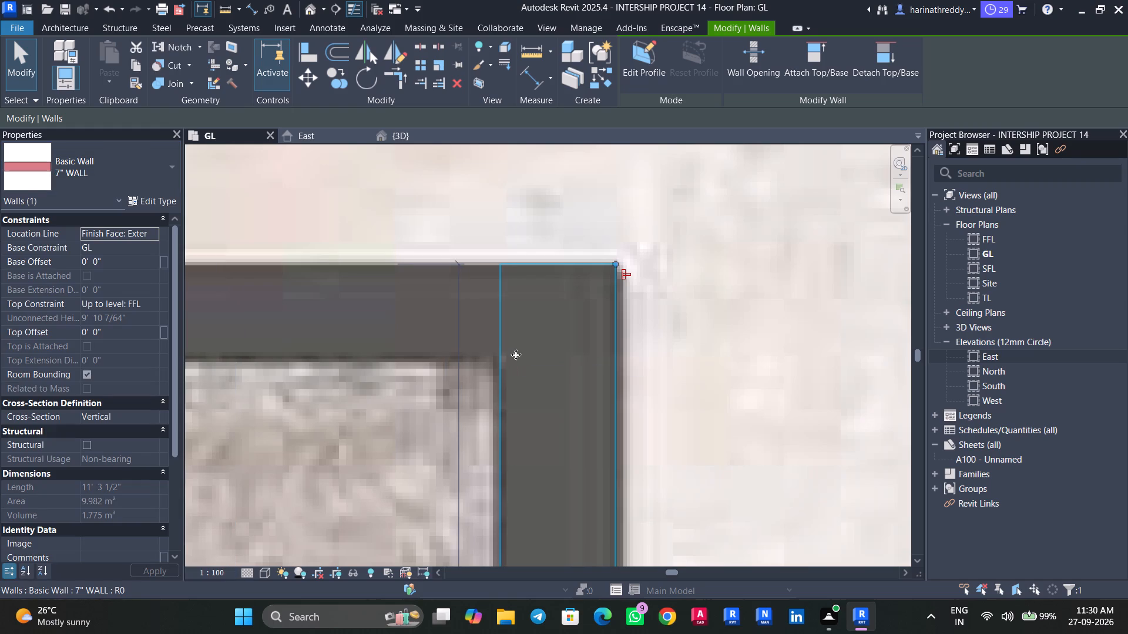
key(Right)
Draw a 7" WALL along the toilet's north side, from the top of the toilet and walk-in wall to the west wall.
scroll(510, 348, up, 1)
scroll(510, 348, down, 18)
middle_drag(578, 458, 566, 386)
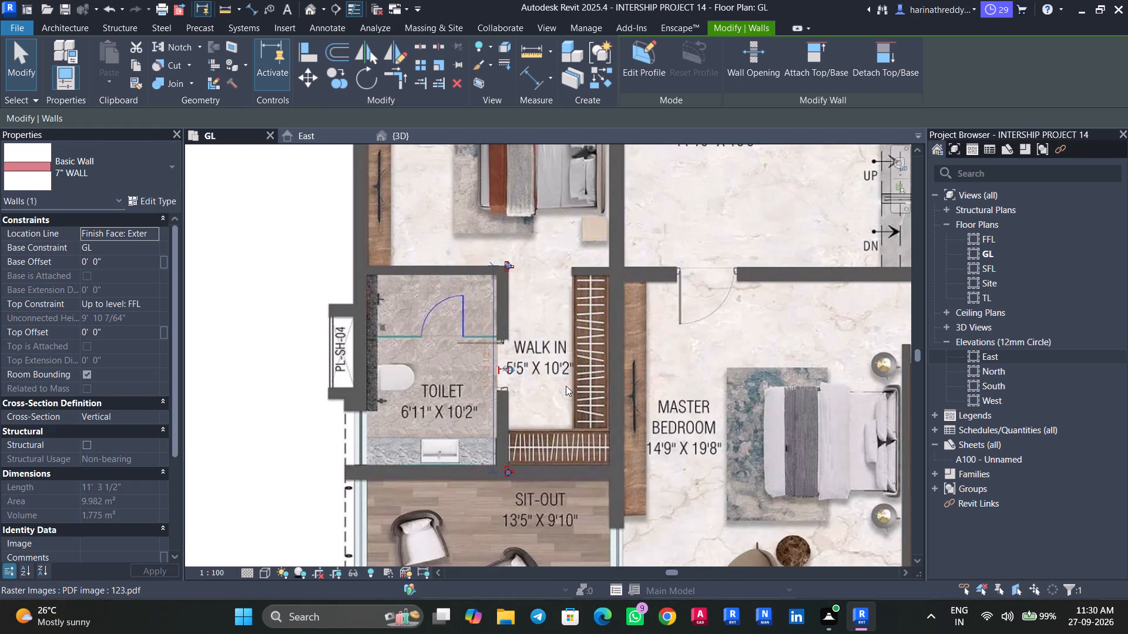
middle_drag(419, 322, 439, 407)
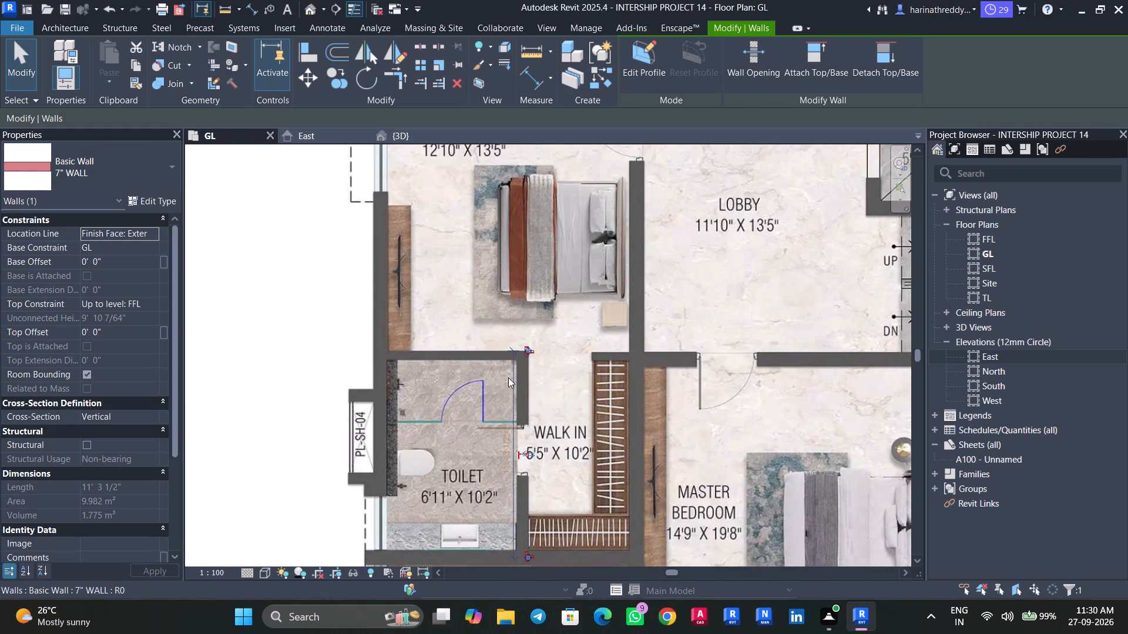
text(CS)
scroll(516, 365, up, 8)
click(518, 335)
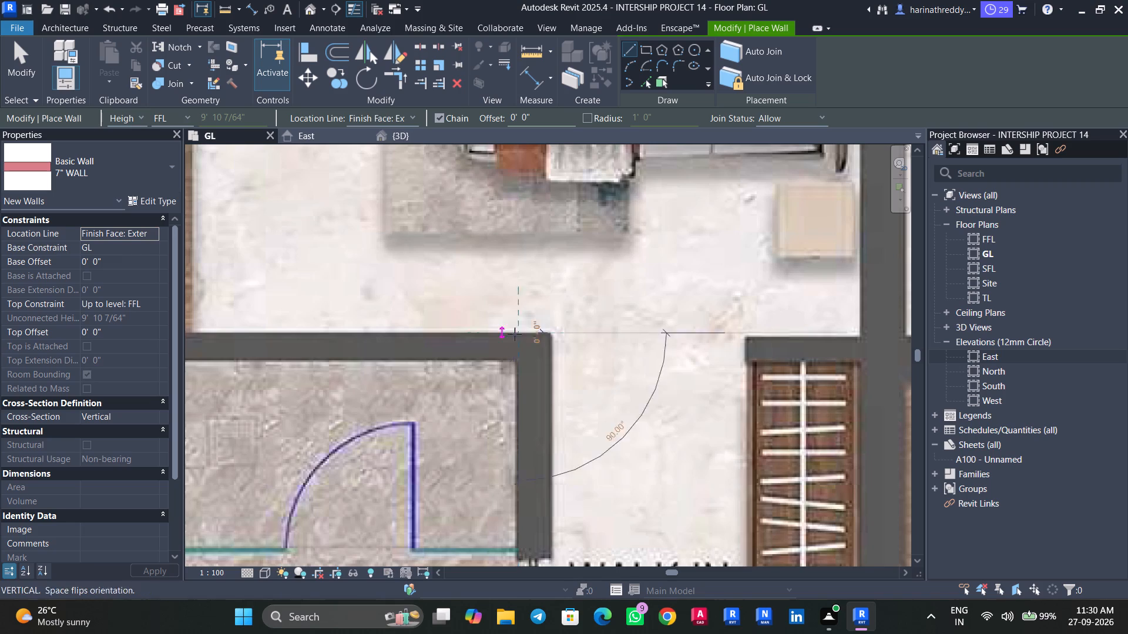
key(space)
middle_drag(343, 336, 592, 334)
click(374, 325)
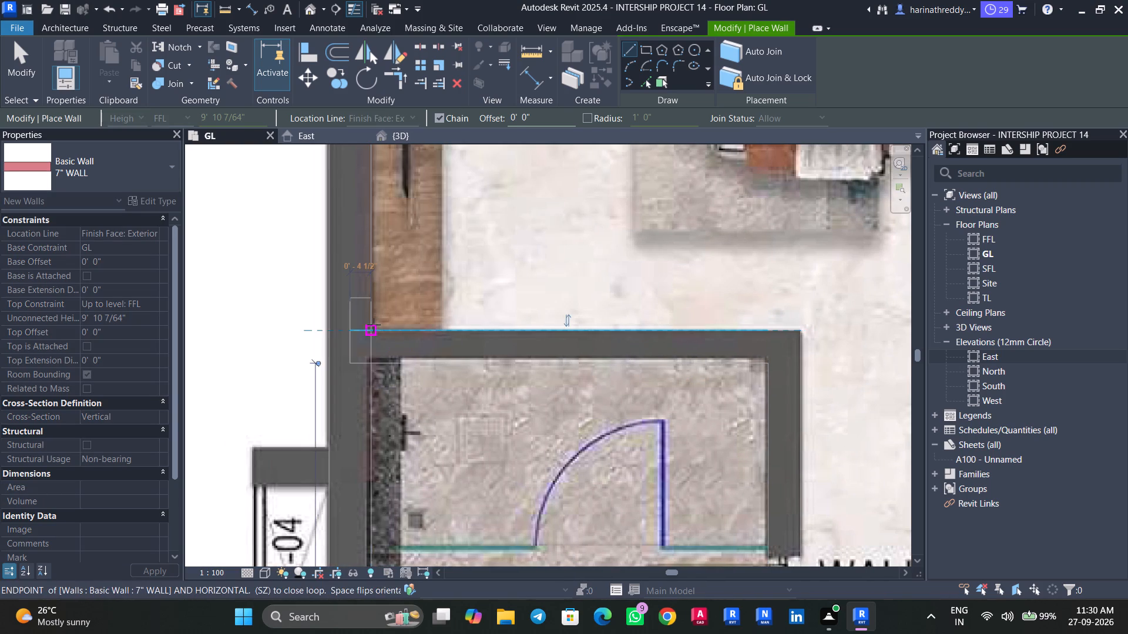
key(Escape)
key(Escape)
key(Escape)
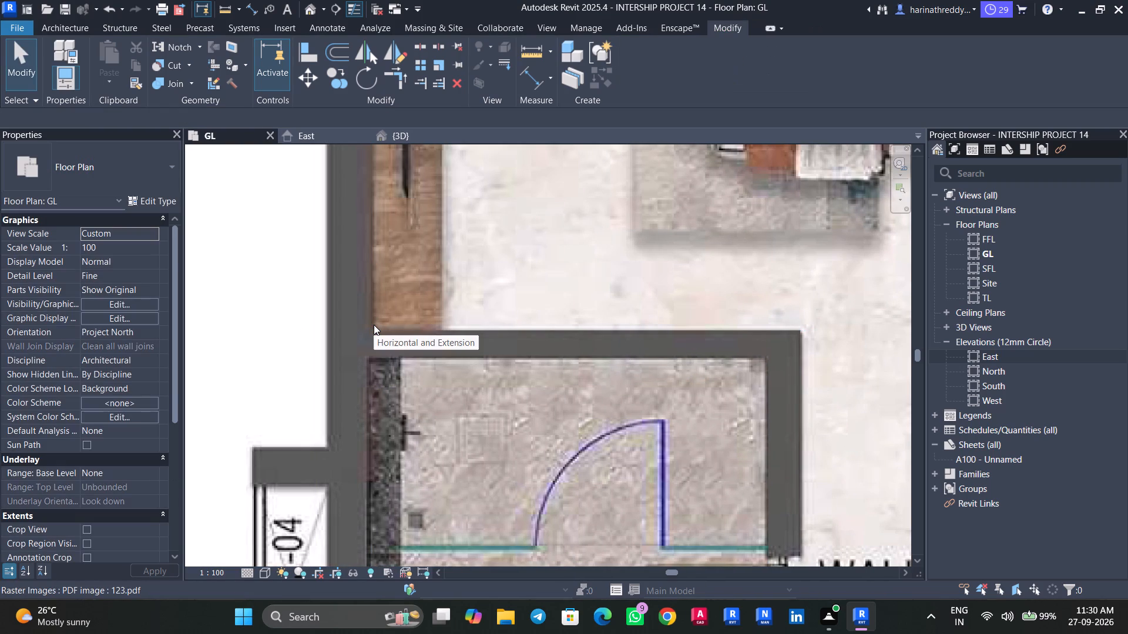
Draw a 6" WALL about 2' 0 1/2" long at the walk-in wardrobe's north end, running west from the master bedroom wall.
scroll(391, 372, down, 3)
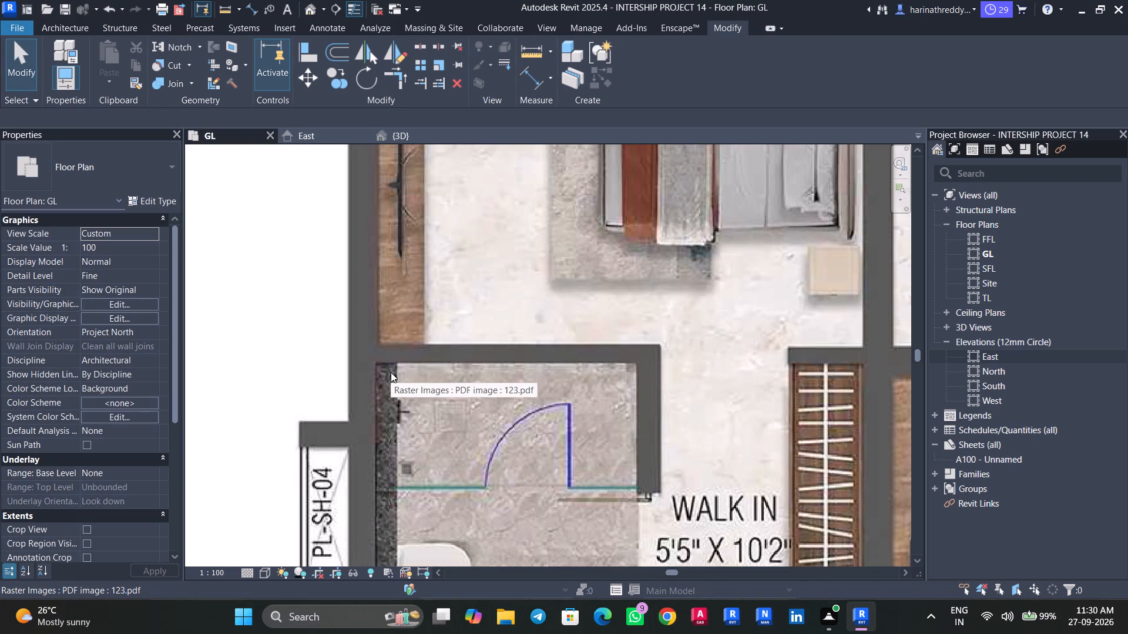
scroll(391, 372, down, 2)
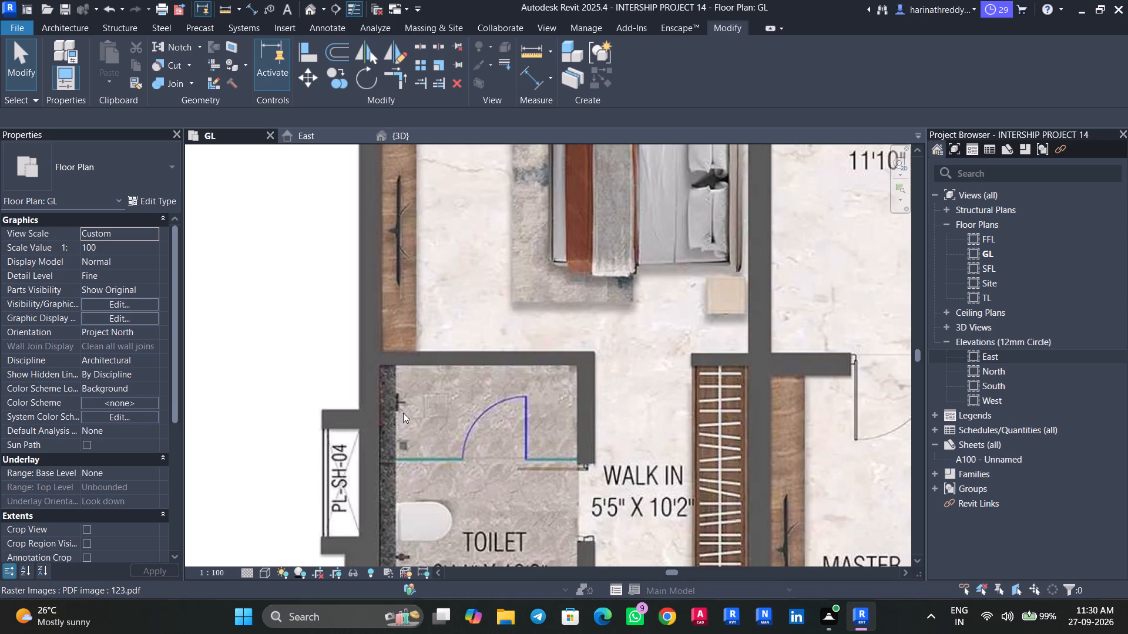
scroll(466, 432, down, 4)
middle_drag(462, 457, 435, 368)
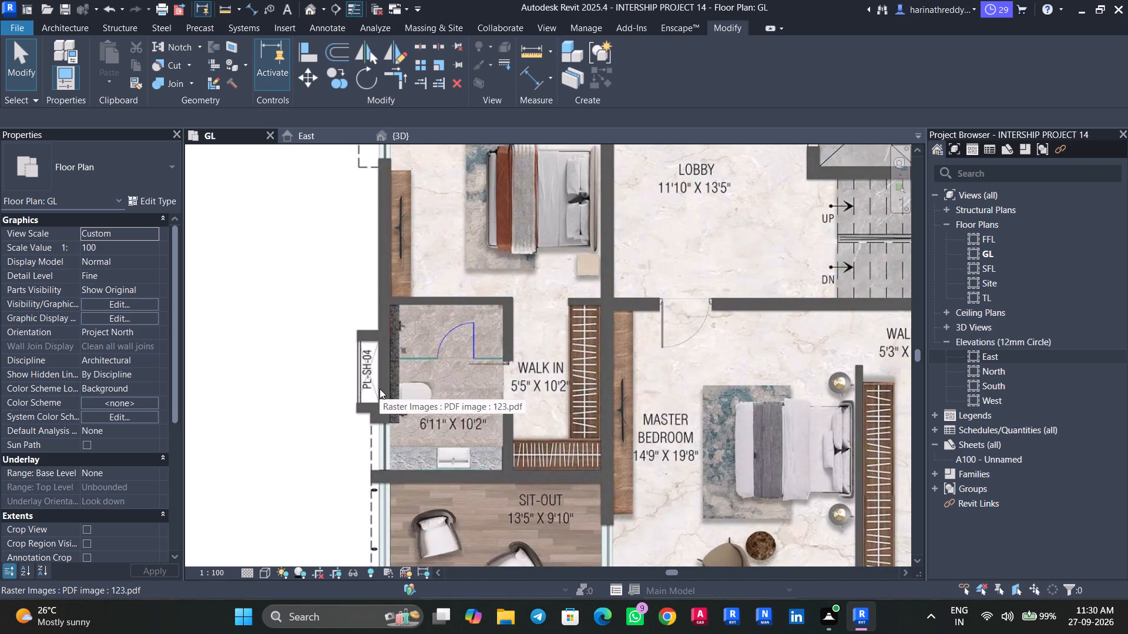
key(Tab)
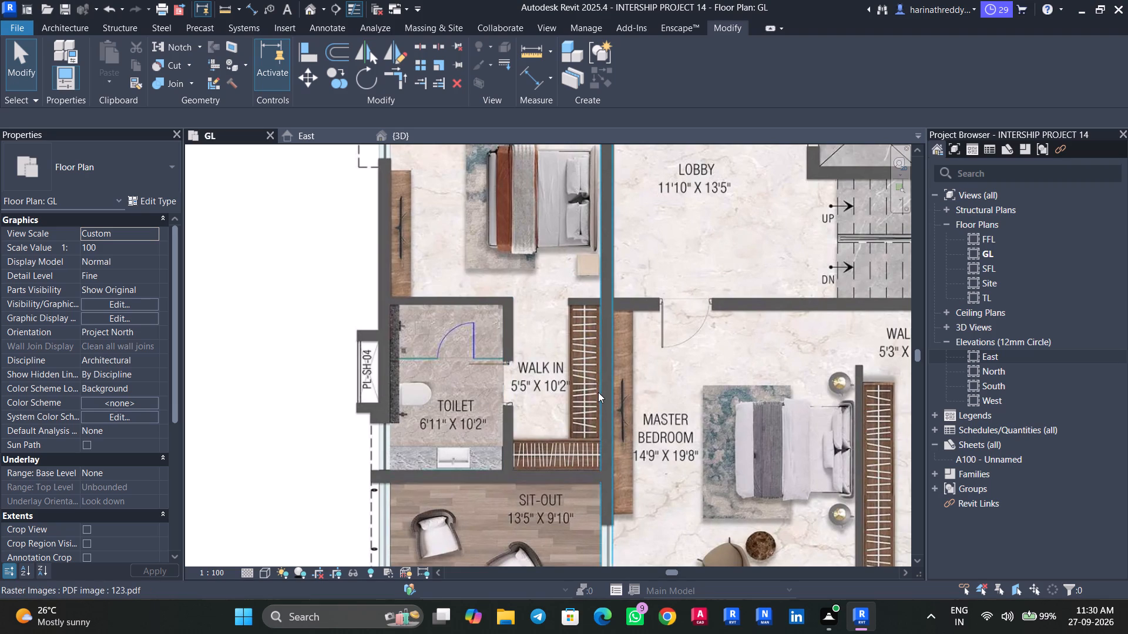
scroll(580, 301, up, 4)
middle_drag(580, 301, 563, 379)
scroll(561, 380, up, 2)
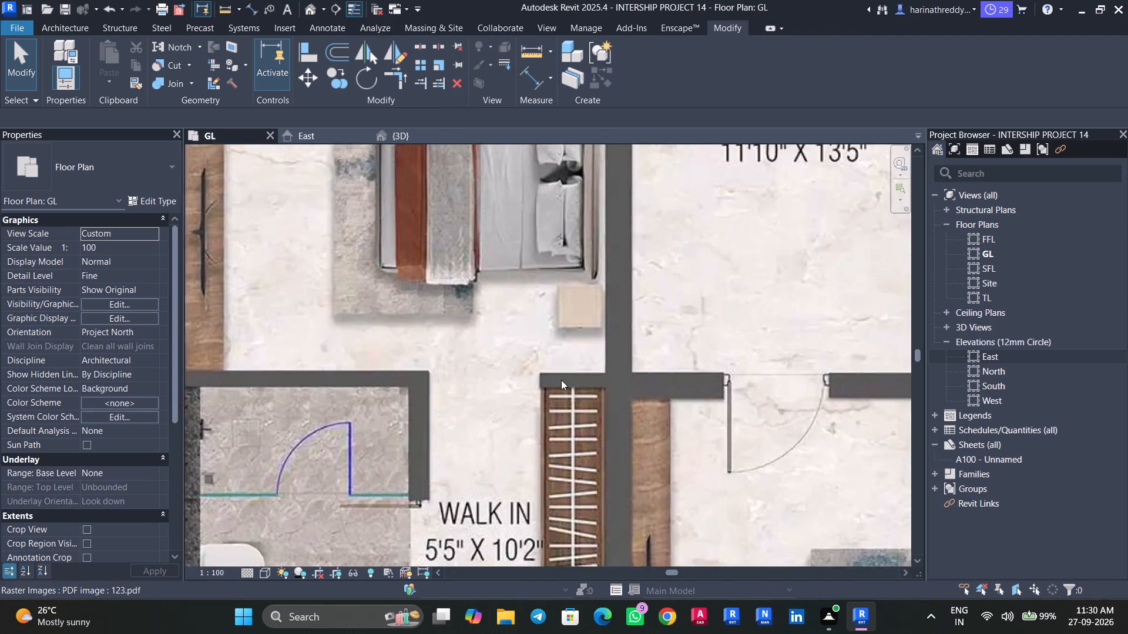
scroll(561, 380, up, 1)
middle_drag(559, 384, 531, 429)
key(w)
key(a)
click(137, 171)
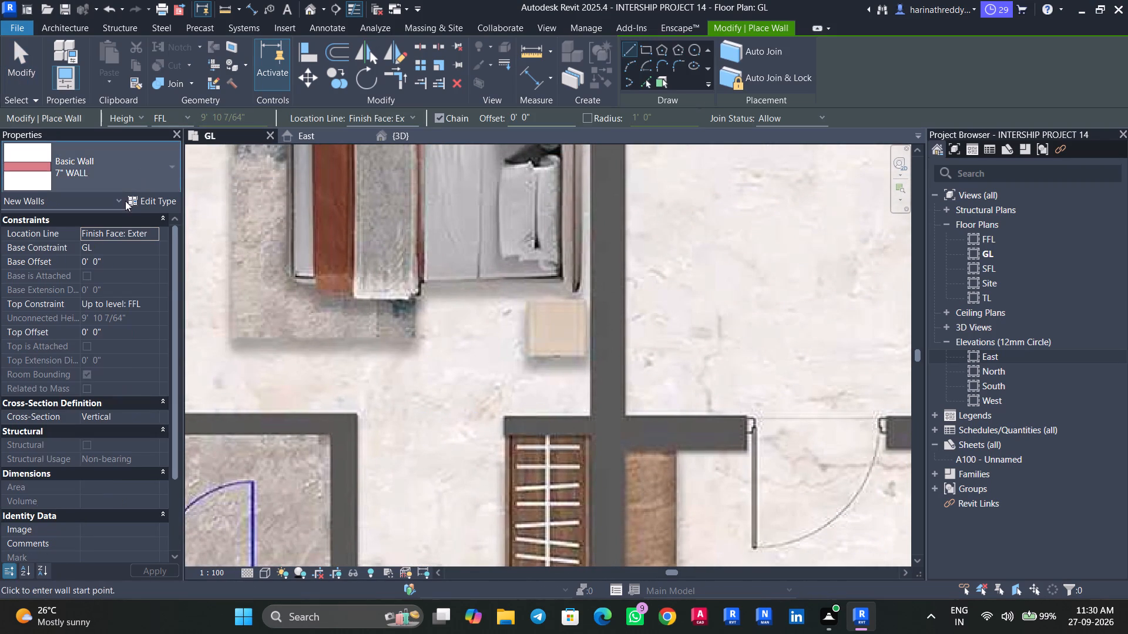
scroll(170, 283, up, 4)
click(95, 187)
scroll(80, 289, up, 3)
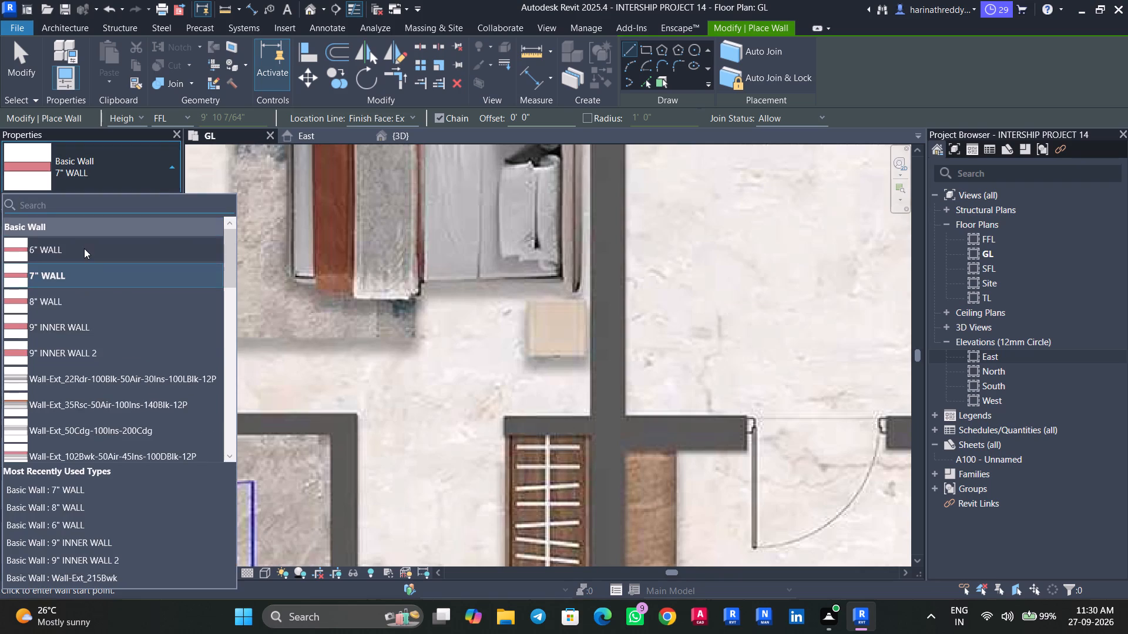
click(84, 248)
scroll(595, 430, up, 2)
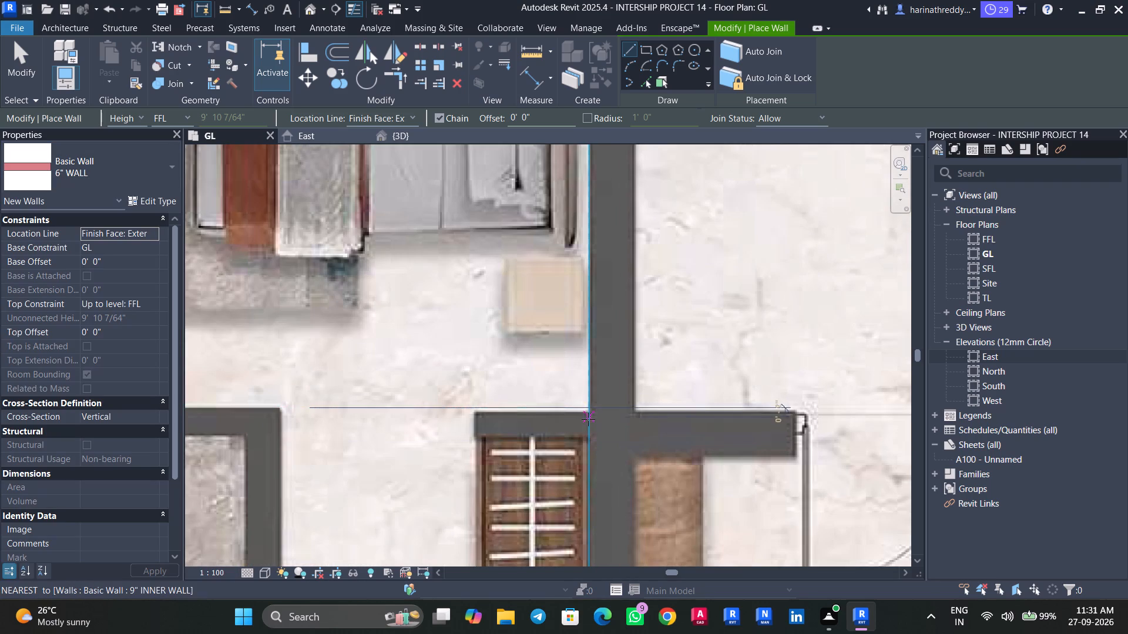
scroll(588, 419, up, 2)
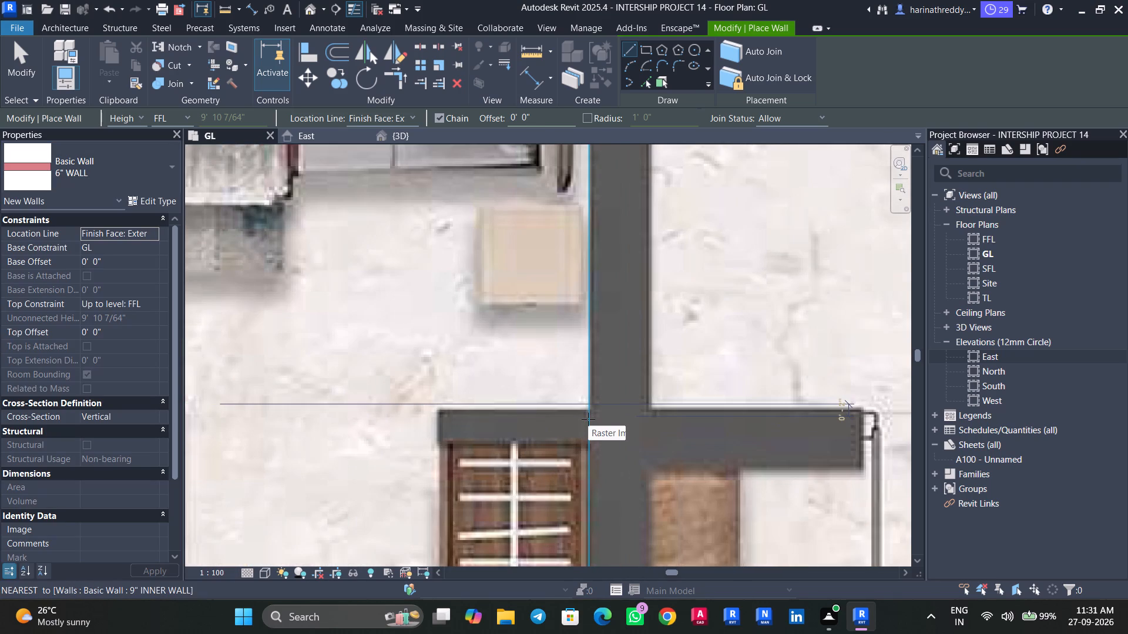
scroll(590, 417, up, 3)
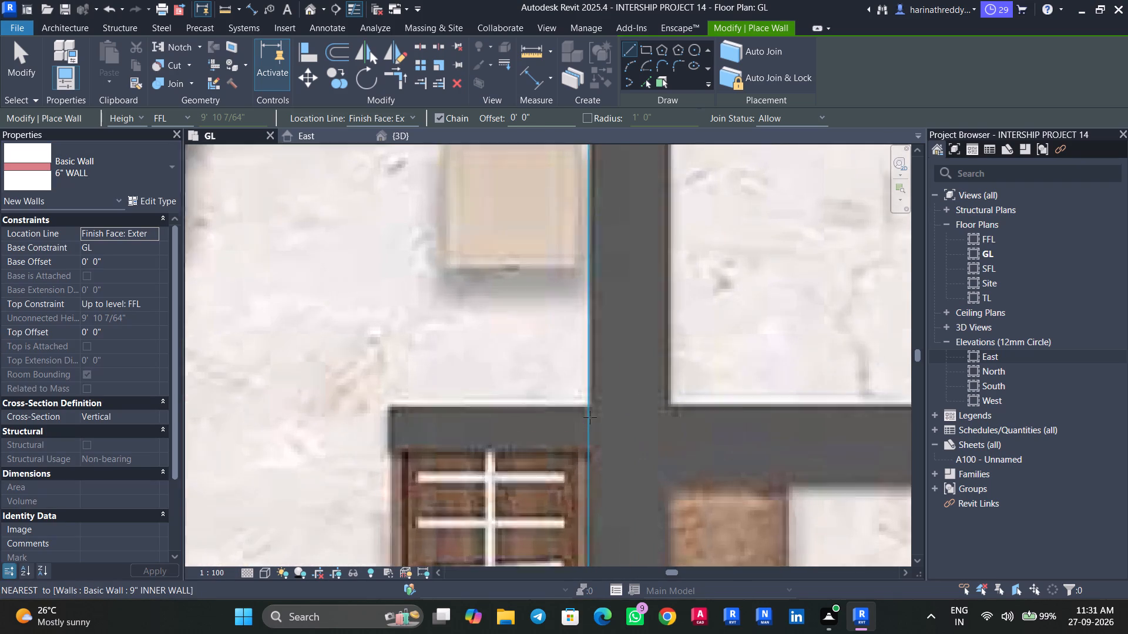
scroll(590, 417, up, 1)
middle_drag(588, 419, 604, 375)
click(602, 362)
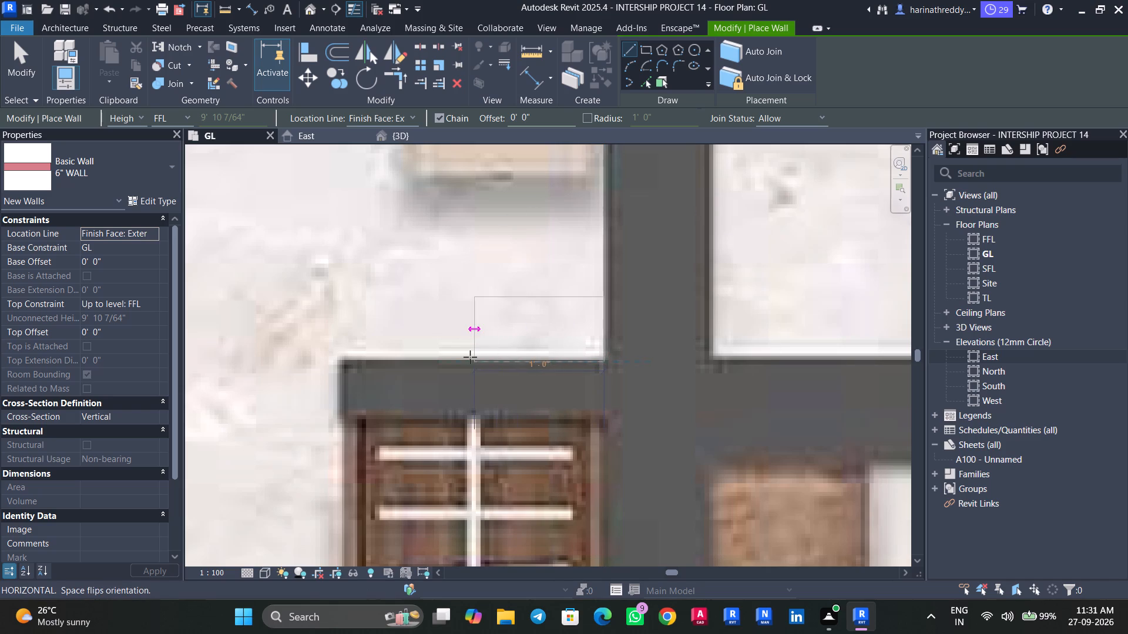
key(space)
scroll(340, 361, up, 4)
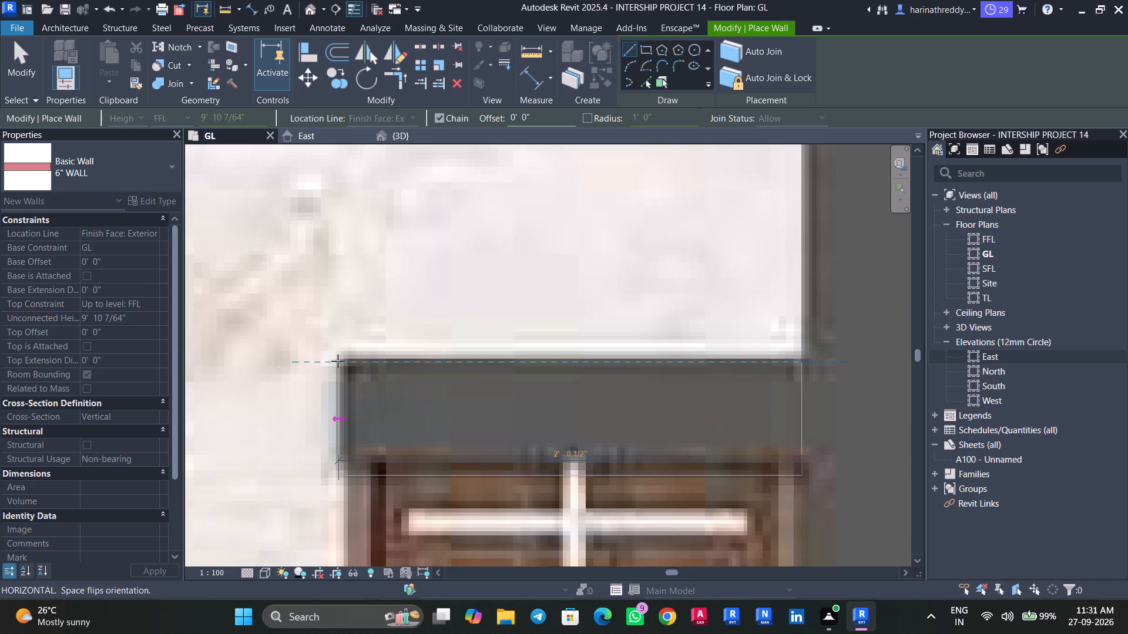
click(337, 361)
key(Escape)
key(Escape)
Nudge the short 6" wall north until it lines up with the wall in the plan image.
key(Tab)
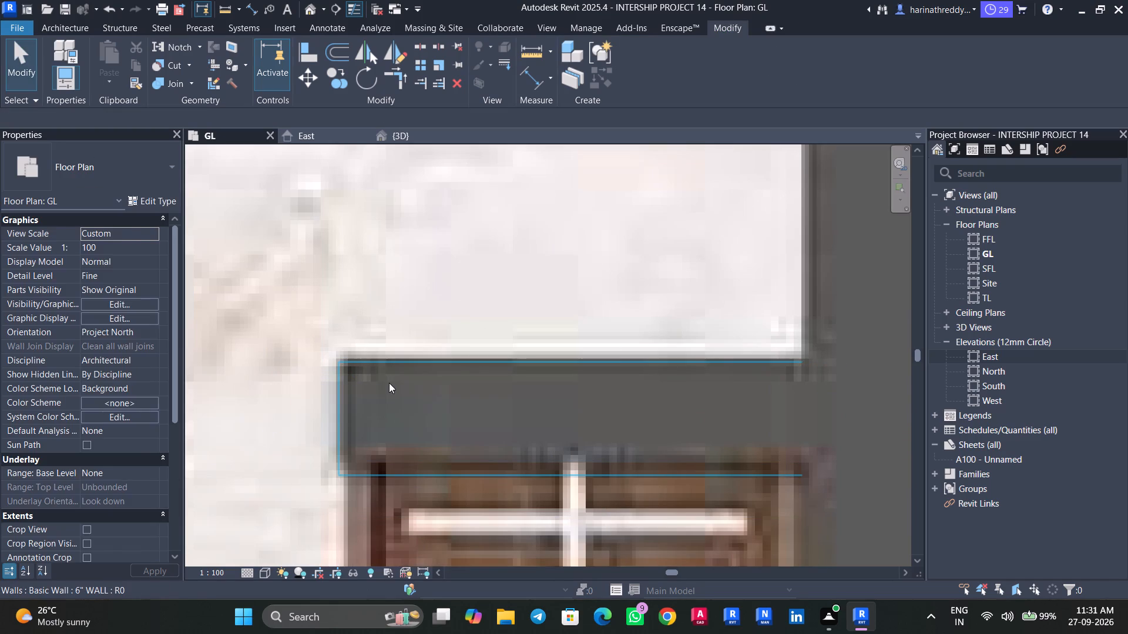
click(394, 385)
key(Up)
key(Up)
key(Up)
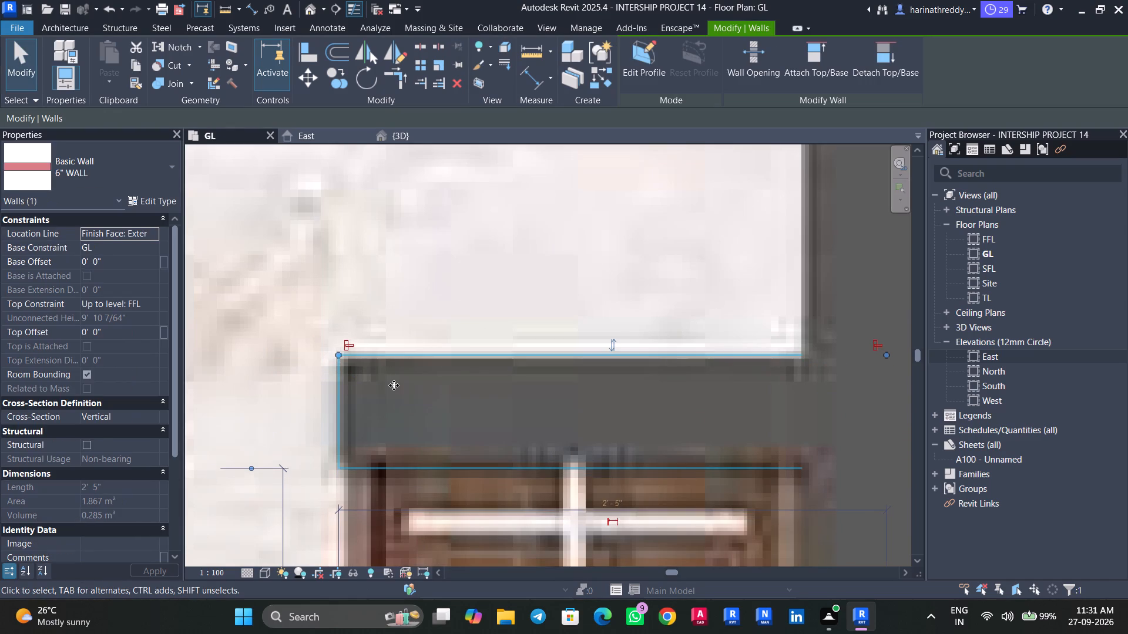
key(Up)
key(Up)
key(Down)
scroll(394, 385, down, 5)
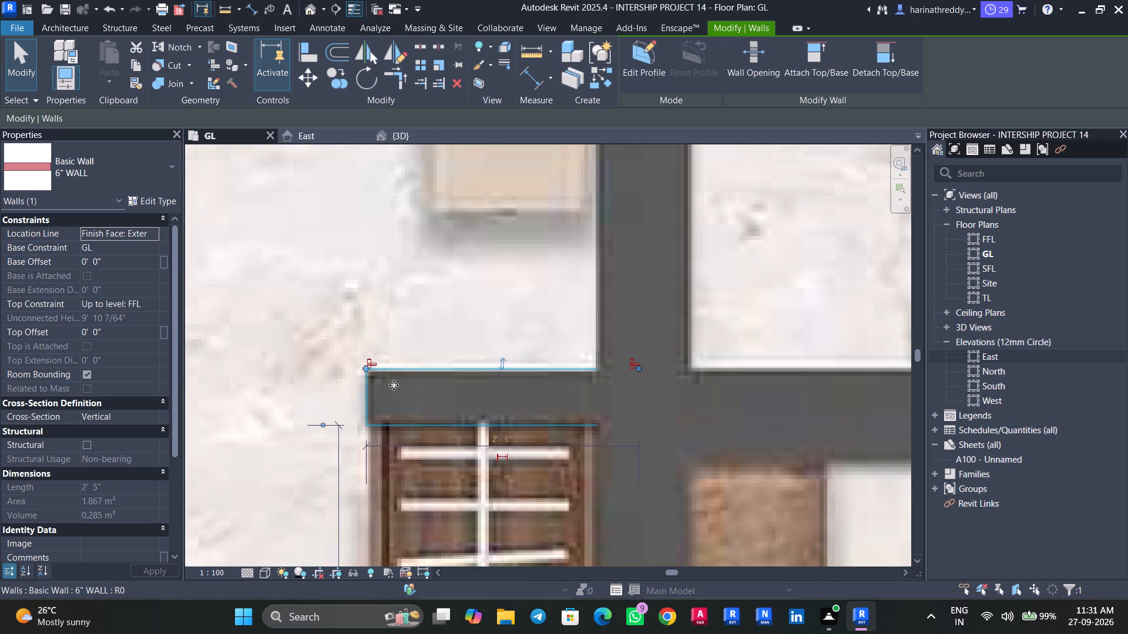
key(Escape)
key(Escape)
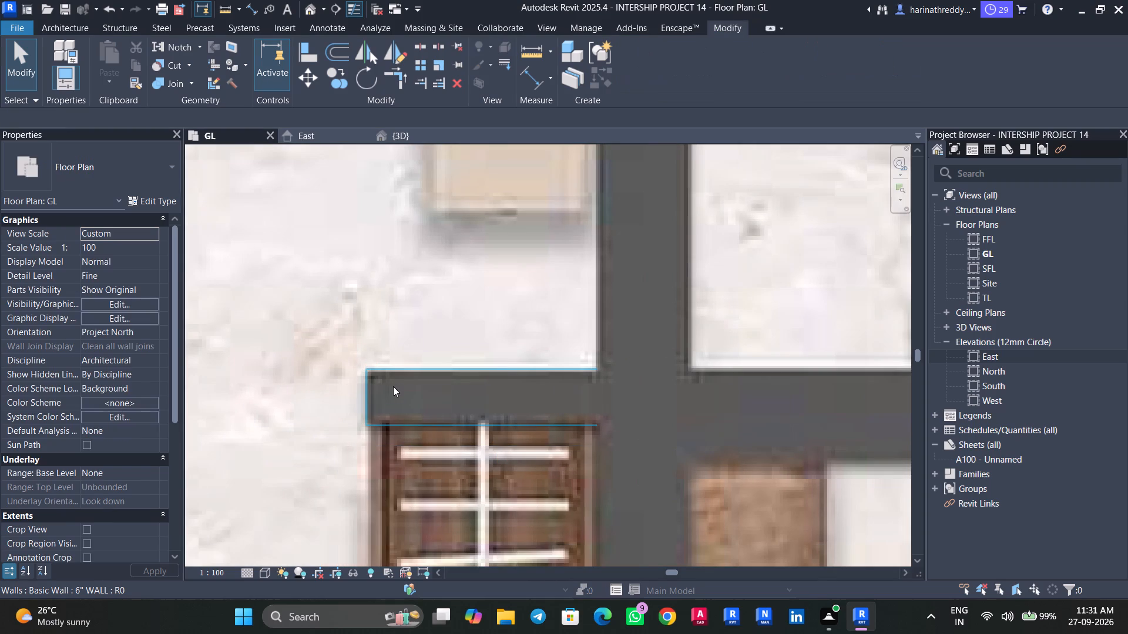
scroll(393, 386, down, 7)
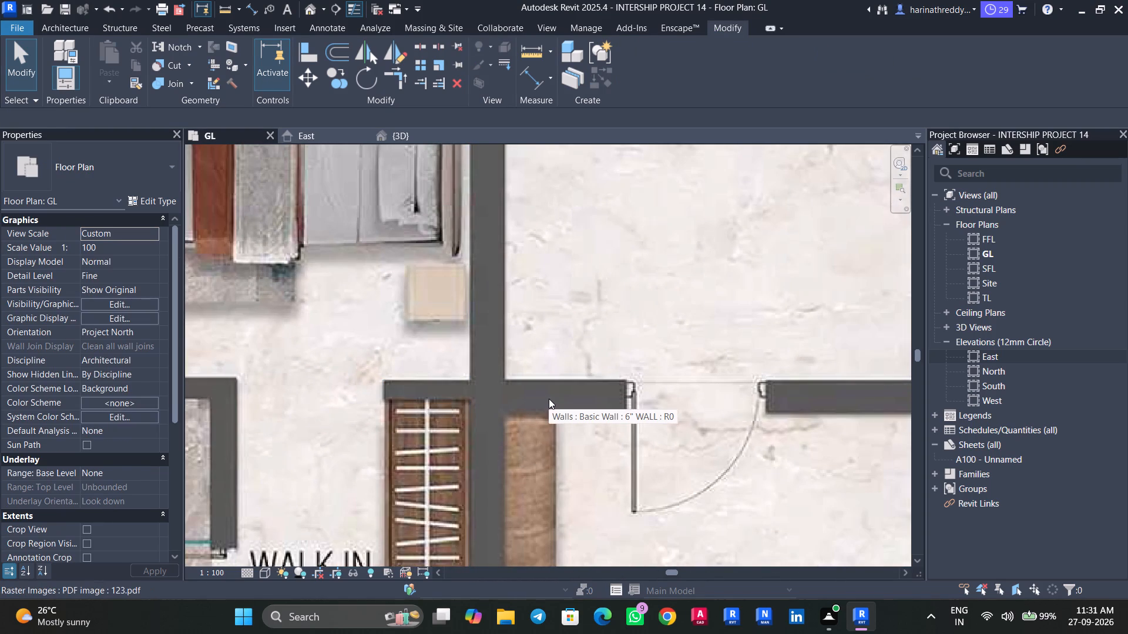
Draw a 9" INNER WALL along the north side of the master bedroom, walk-in and master toilet, ending at the east wall beside the shafts.
text(WA)
click(125, 154)
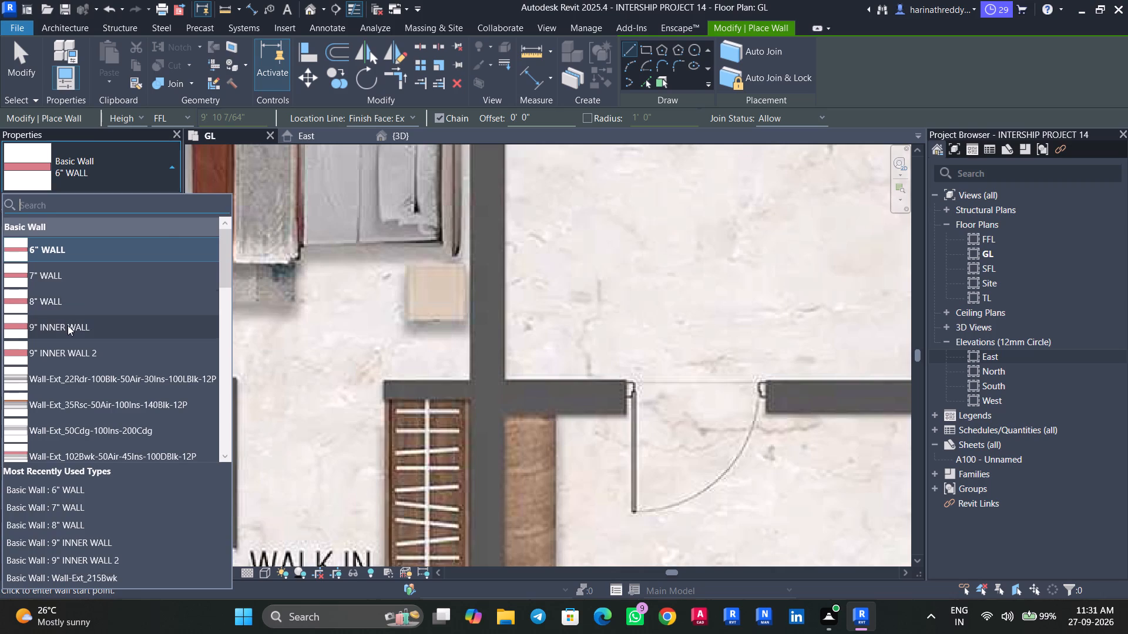
click(68, 325)
click(505, 380)
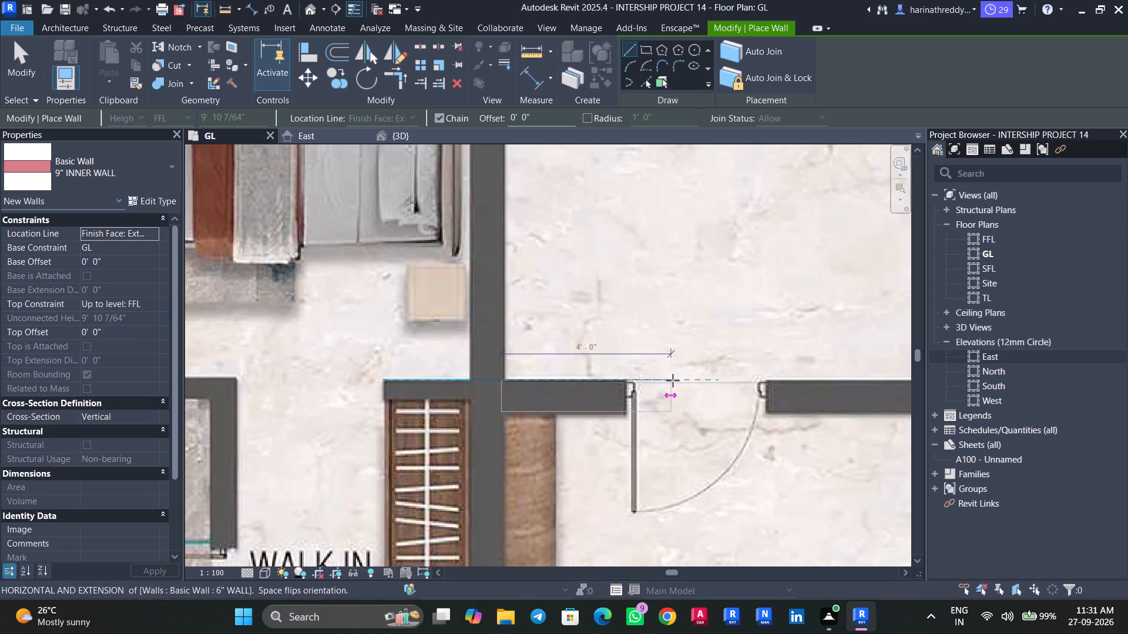
middle_drag(672, 380, 265, 369)
middle_drag(558, 369, 231, 348)
middle_drag(517, 356, 258, 355)
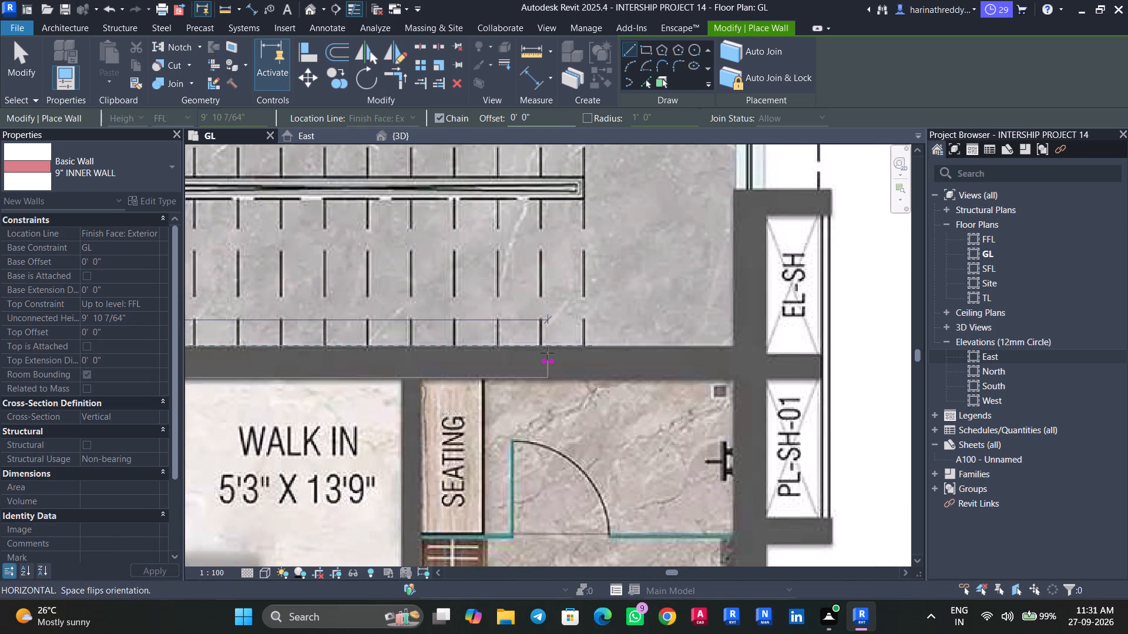
middle_drag(548, 352, 334, 360)
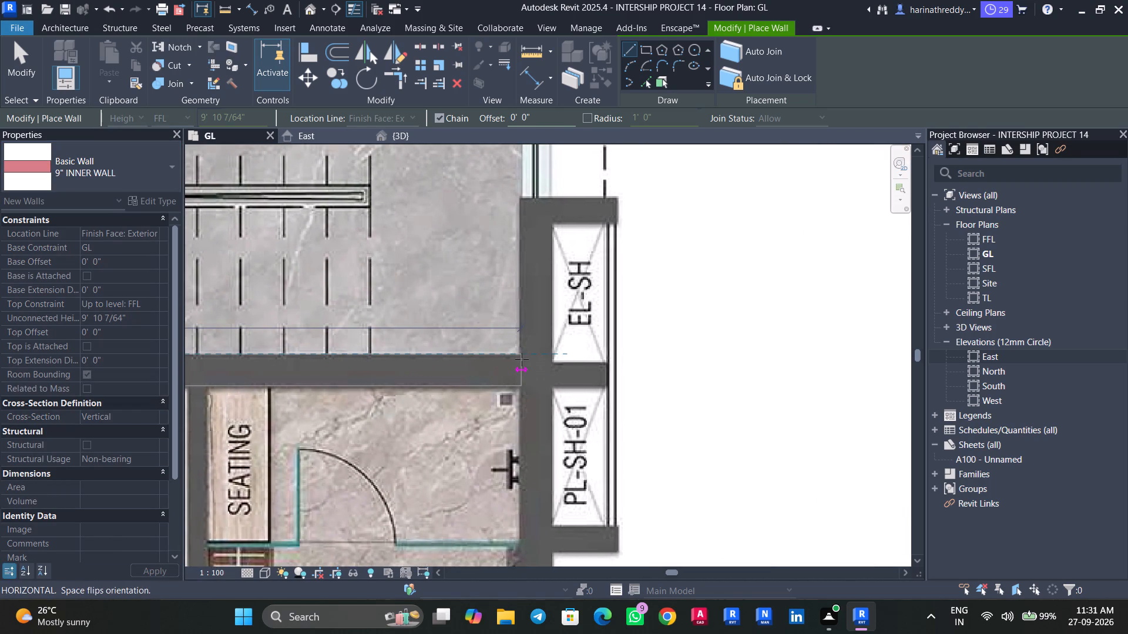
click(522, 359)
key(Escape)
middle_drag(300, 417, 412, 348)
scroll(410, 350, down, 6)
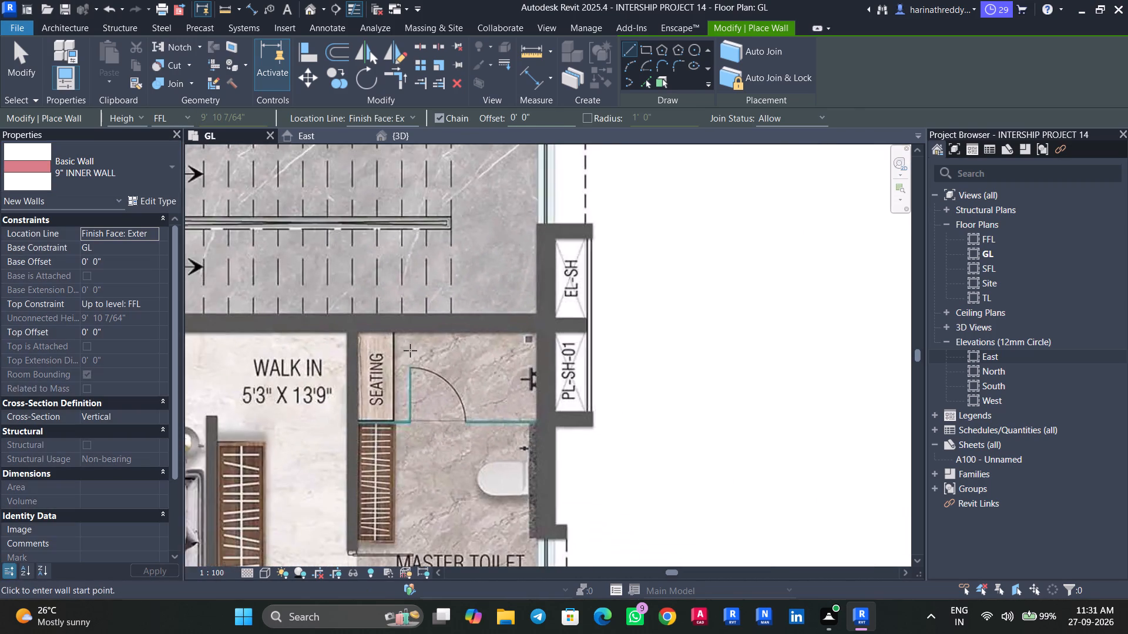
scroll(410, 350, down, 3)
scroll(410, 350, up, 1)
scroll(410, 350, down, 1)
middle_drag(403, 383, 445, 305)
key(Escape)
key(Escape)
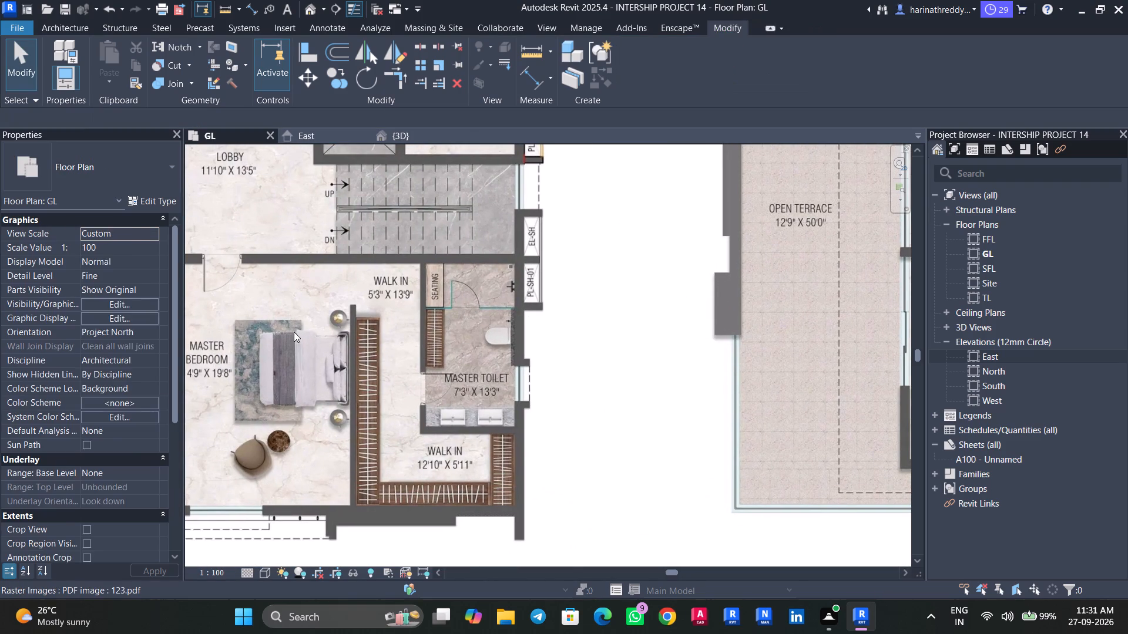
Set the draw layer of the 123.pdf plan image to Background.
click(294, 332)
click(163, 330)
click(132, 345)
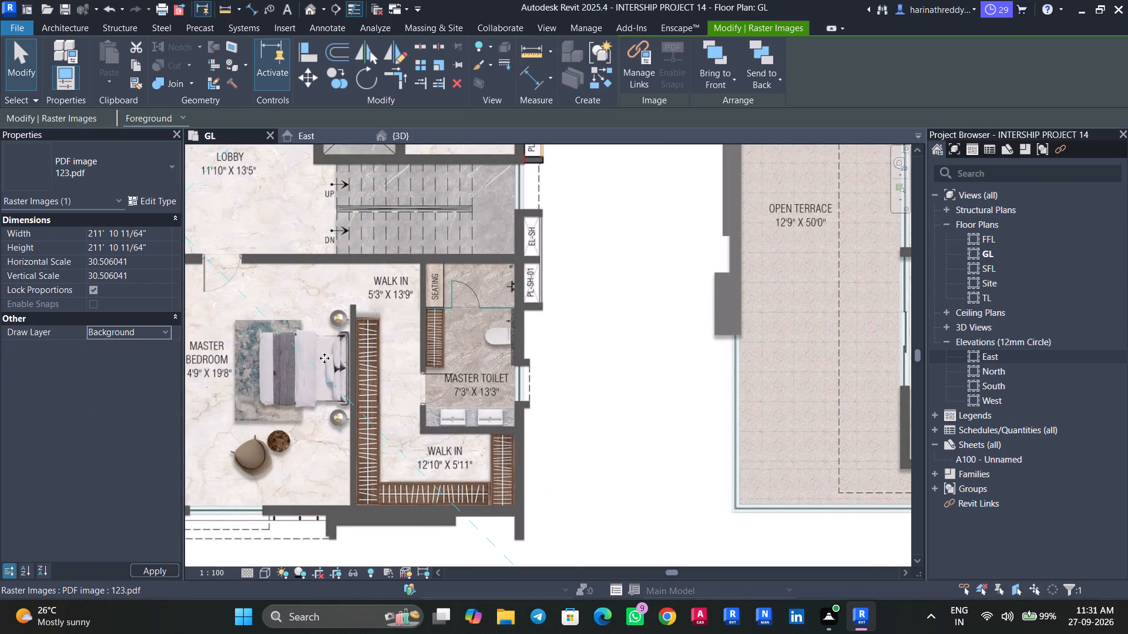
scroll(350, 389, down, 2)
middle_drag(310, 399, 449, 398)
scroll(449, 398, down, 4)
middle_drag(448, 398, 459, 445)
scroll(448, 399, down, 1)
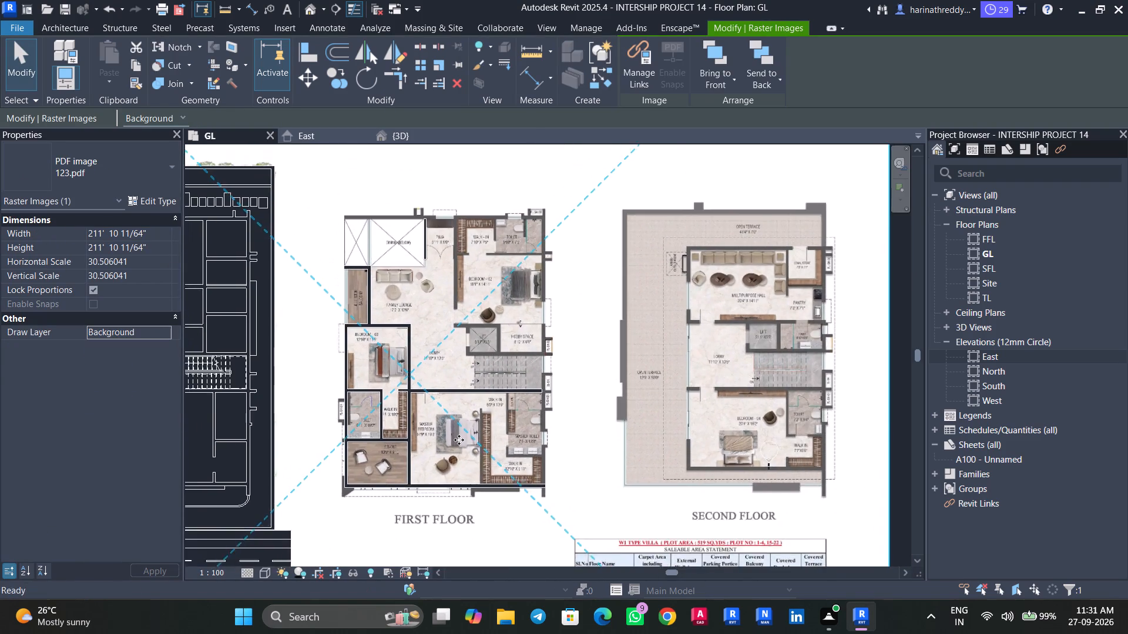
scroll(459, 440, down, 4)
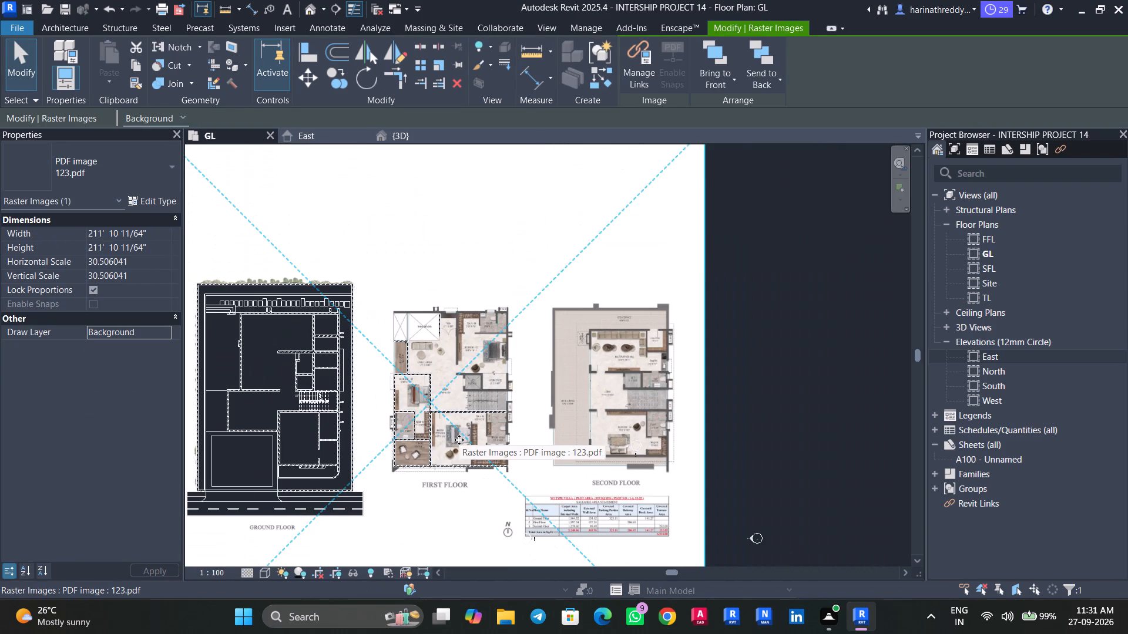